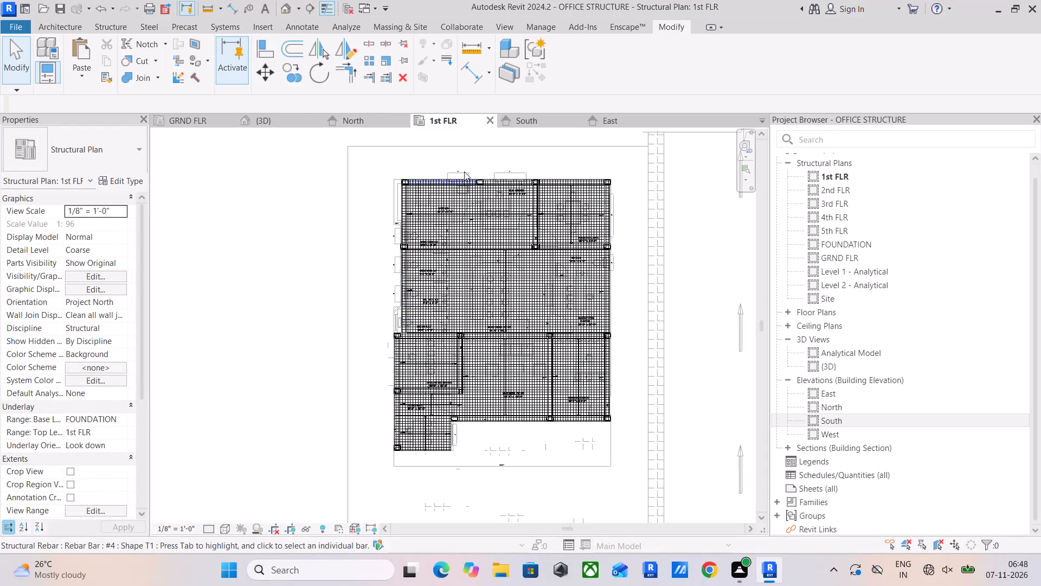
# Examine the first-floor slab bars, beam stirrups and column reinforcement in the 3D view, from the whole structure down to the edge beam.
pyautogui.scroll(6, 459, 170)
pyautogui.moveTo(521, 208); pyautogui.dragTo(496, 251, button='middle')
pyautogui.scroll(11, 498, 240)
pyautogui.scroll(-10, 478, 239)
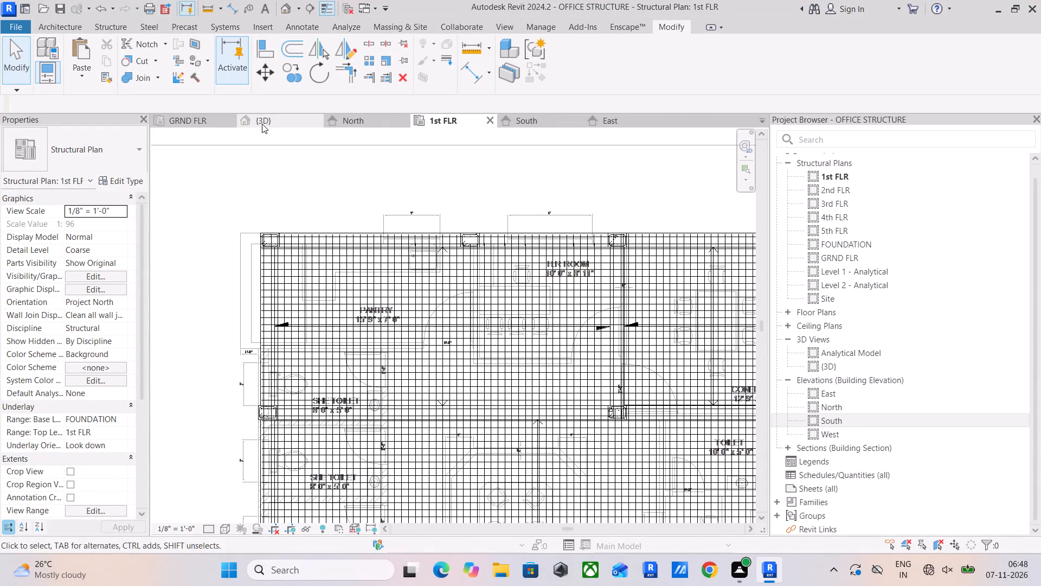
pyautogui.click(262, 122)
pyautogui.scroll(-12, 421, 185)
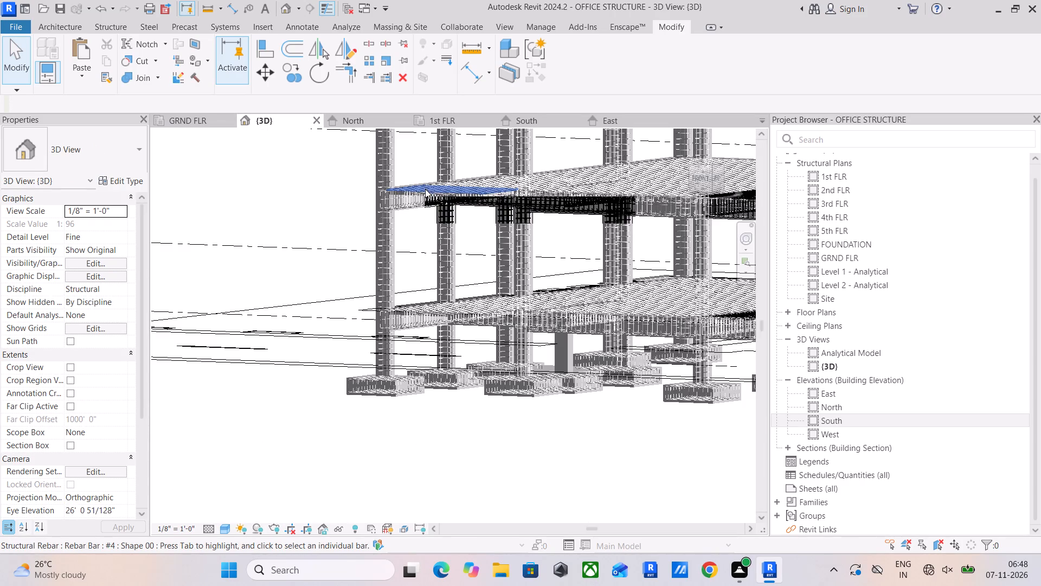
pyautogui.keyDown('shift'); pyautogui.moveTo(426, 190); pyautogui.dragTo(475, 231, button='middle'); pyautogui.keyUp('shift')
pyautogui.scroll(-7, 478, 229)
pyautogui.moveTo(489, 228); pyautogui.dragTo(399, 245, button='middle')
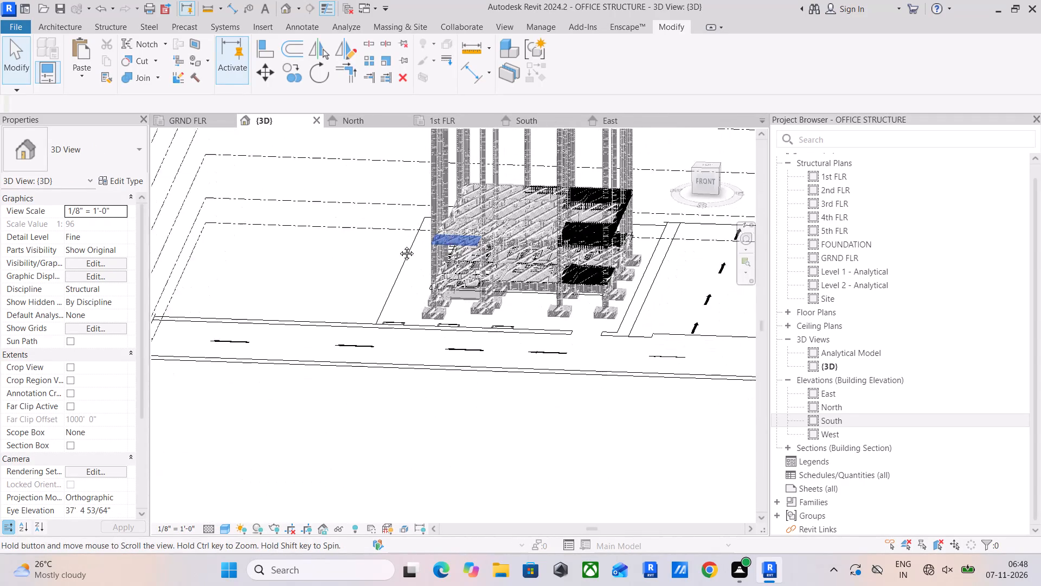
pyautogui.moveTo(399, 245); pyautogui.dragTo(388, 250, button='middle')
pyautogui.keyDown('shift'); pyautogui.moveTo(385, 253); pyautogui.dragTo(503, 259, button='middle'); pyautogui.keyUp('shift')
pyautogui.scroll(5, 561, 209)
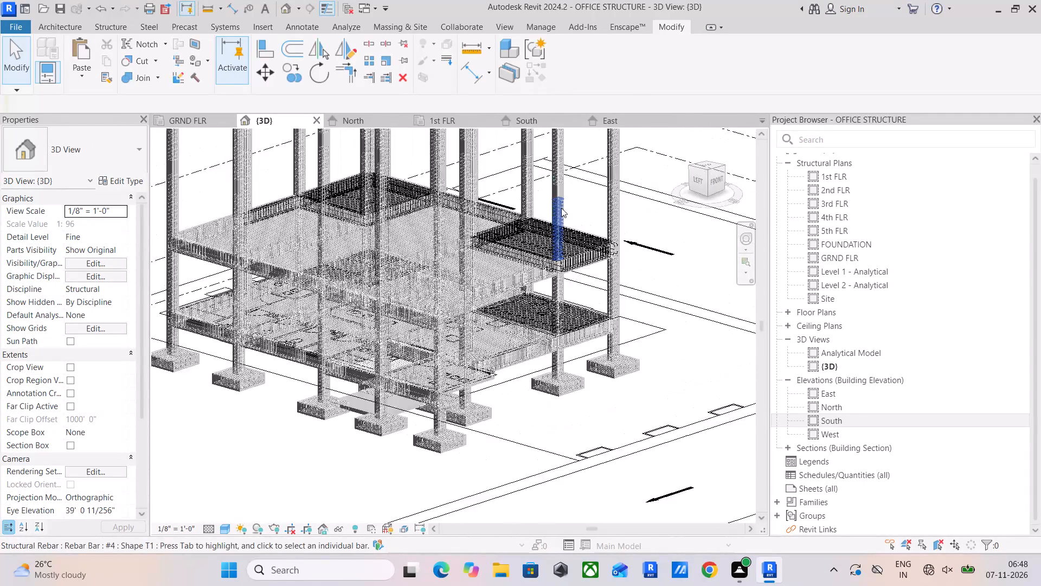
pyautogui.scroll(5, 531, 223)
pyautogui.scroll(4, 491, 253)
pyautogui.scroll(-2, 545, 241)
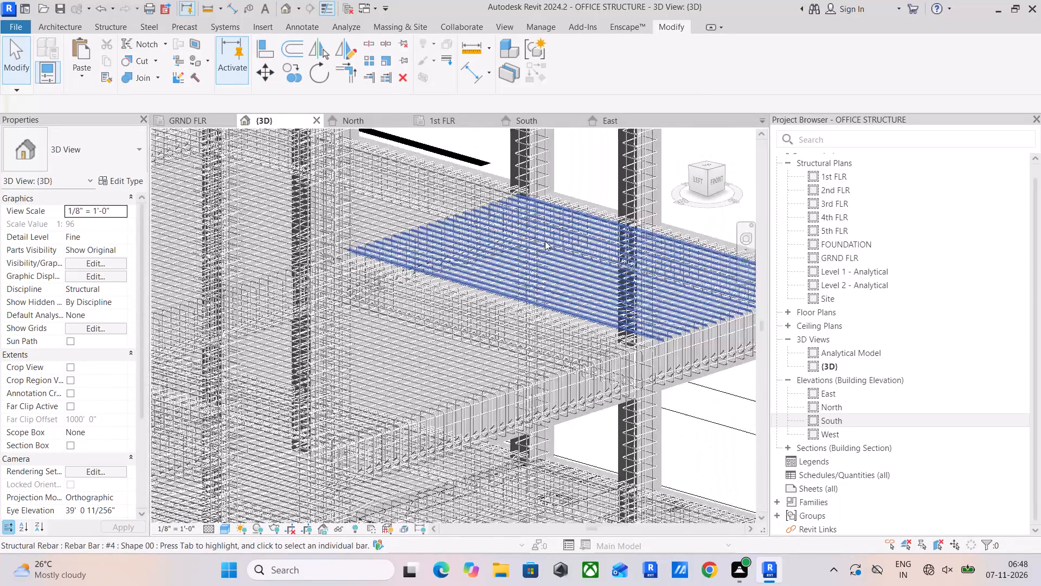
pyautogui.scroll(-9, 545, 241)
pyautogui.scroll(-4, 653, 371)
pyautogui.moveTo(651, 384); pyautogui.dragTo(618, 449, button='middle')
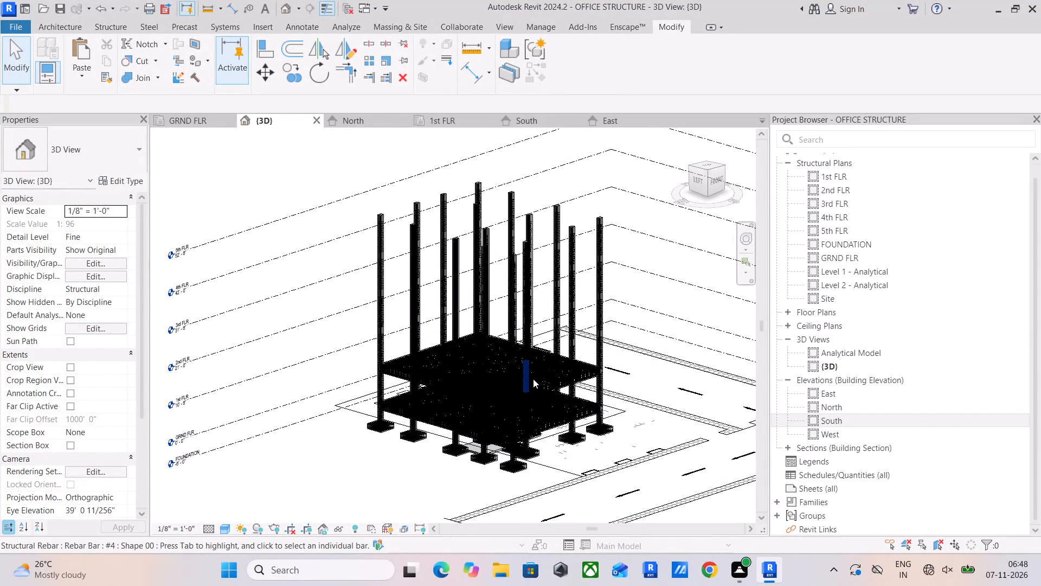
pyautogui.scroll(6, 466, 403)
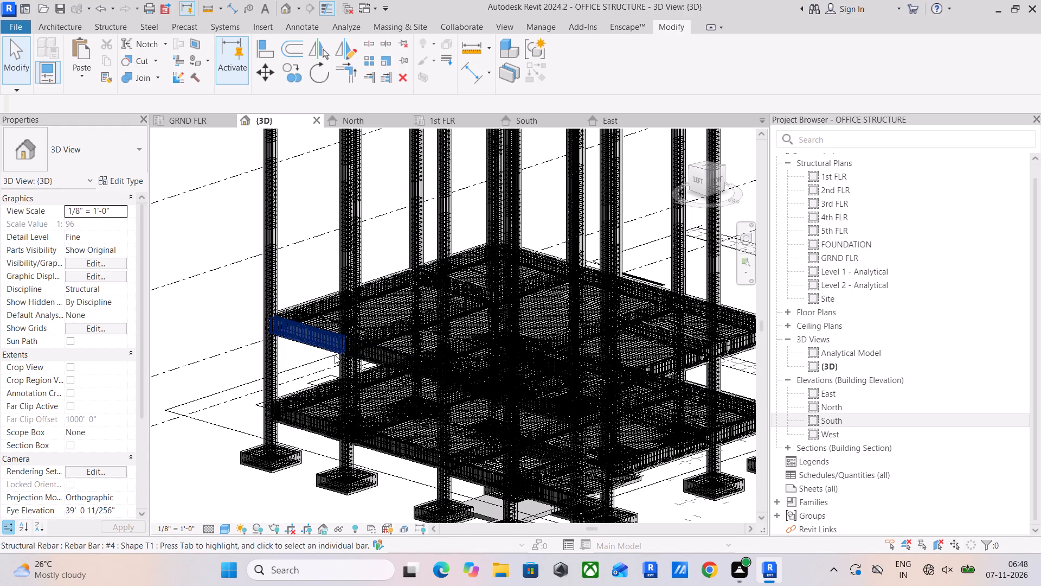
pyautogui.scroll(11, 272, 326)
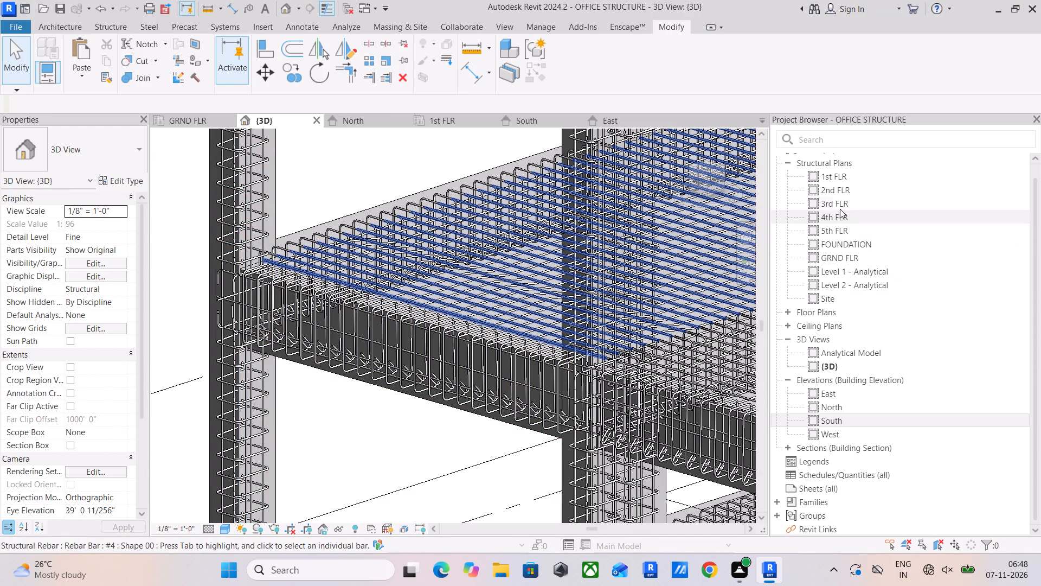
# Open the 2nd FLR structural plan and set its underlay range from FOUNDATION up to 3rd FLR.
pyautogui.doubleClick(840, 188)
pyautogui.scroll(2, 400, 296)
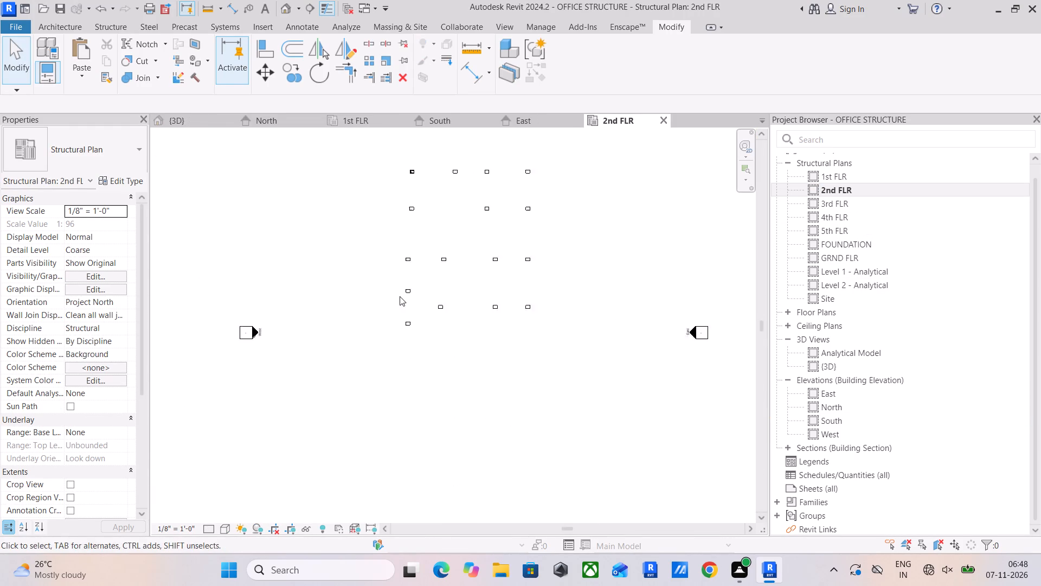
pyautogui.scroll(6, 400, 296)
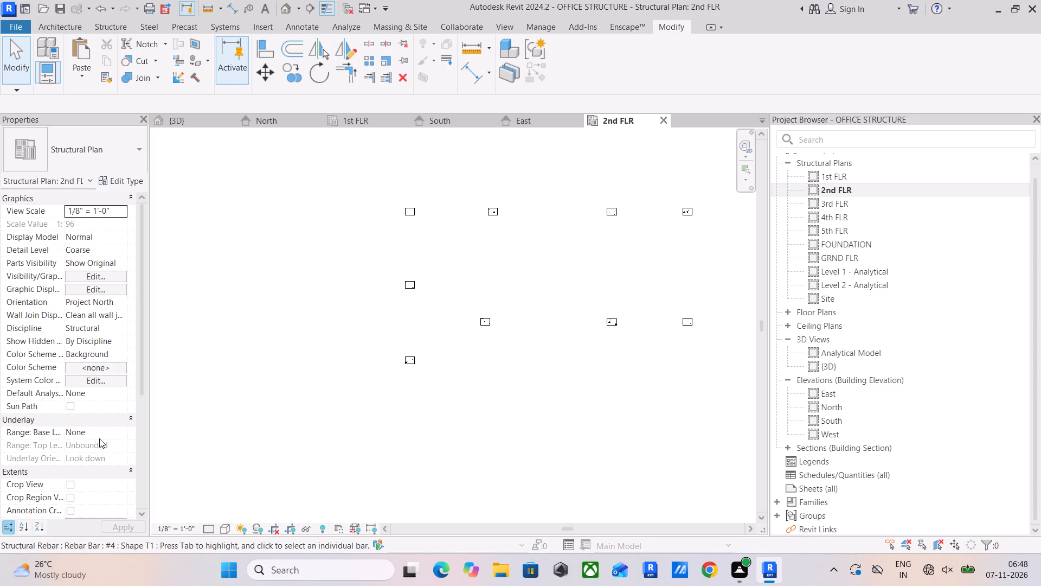
pyautogui.click(111, 436)
pyautogui.click(122, 434)
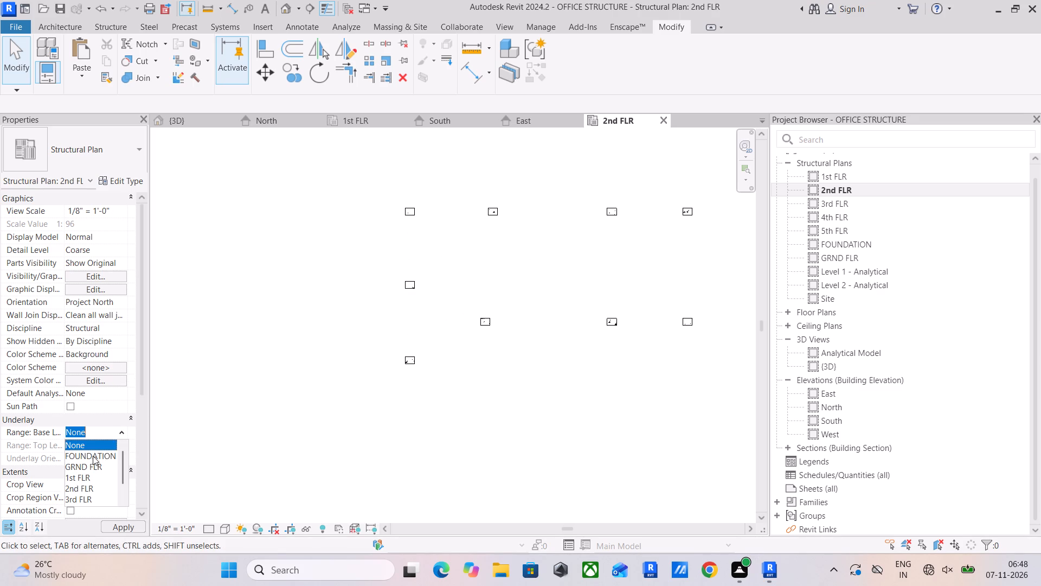
pyautogui.click(92, 457)
pyautogui.click(113, 448)
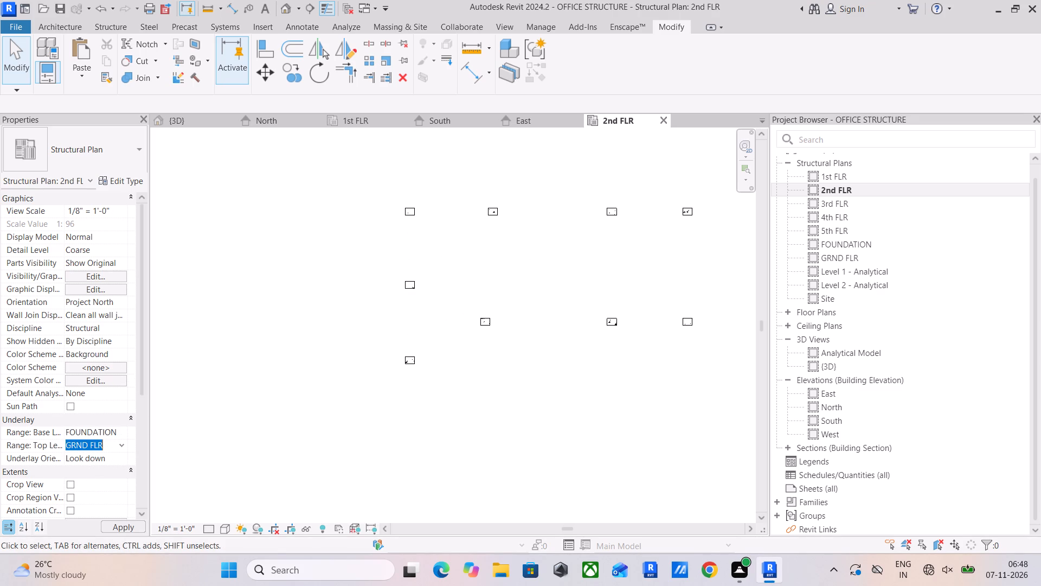
pyautogui.click(119, 444)
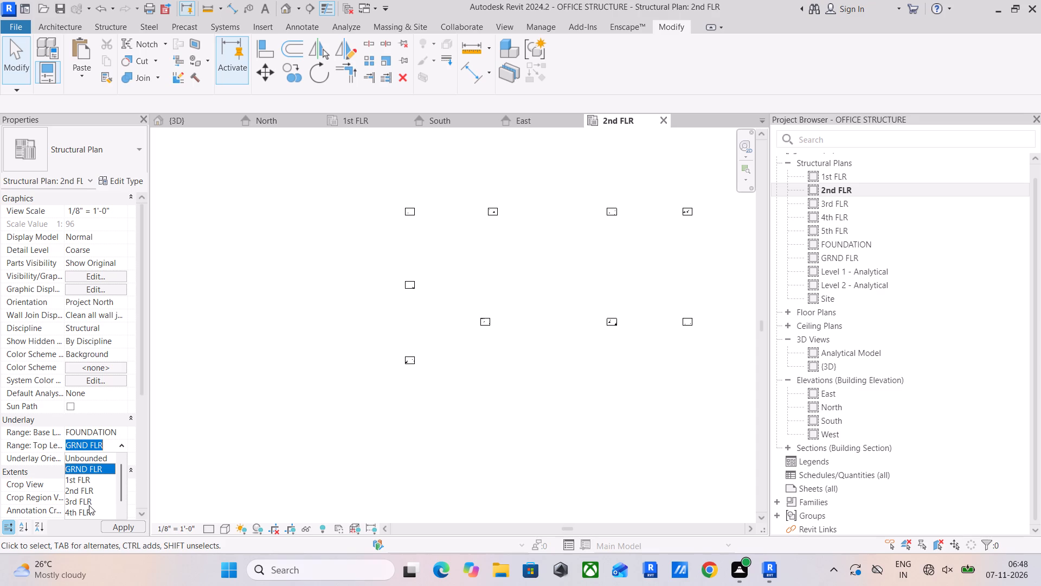
pyautogui.click(89, 505)
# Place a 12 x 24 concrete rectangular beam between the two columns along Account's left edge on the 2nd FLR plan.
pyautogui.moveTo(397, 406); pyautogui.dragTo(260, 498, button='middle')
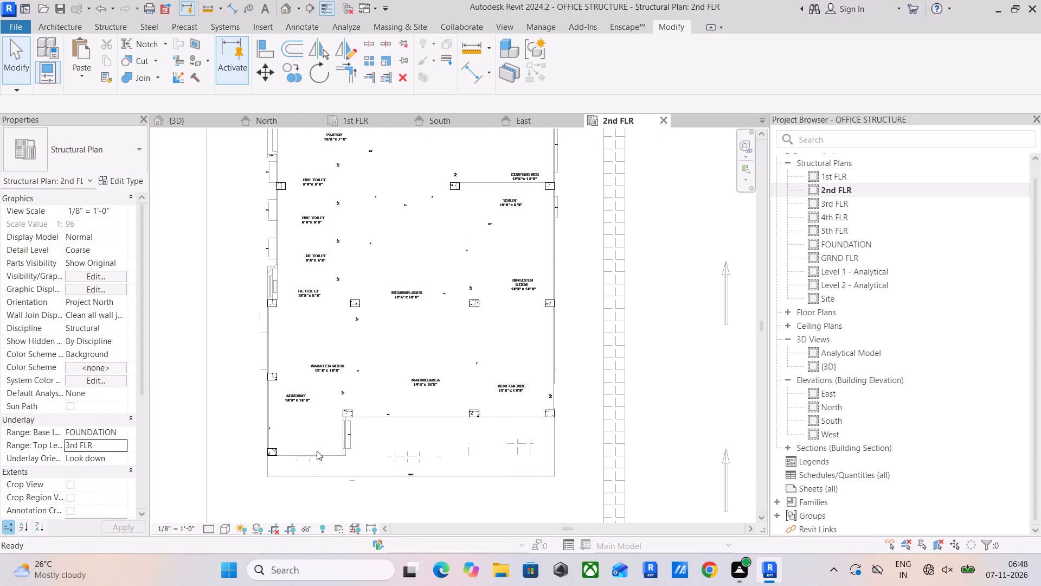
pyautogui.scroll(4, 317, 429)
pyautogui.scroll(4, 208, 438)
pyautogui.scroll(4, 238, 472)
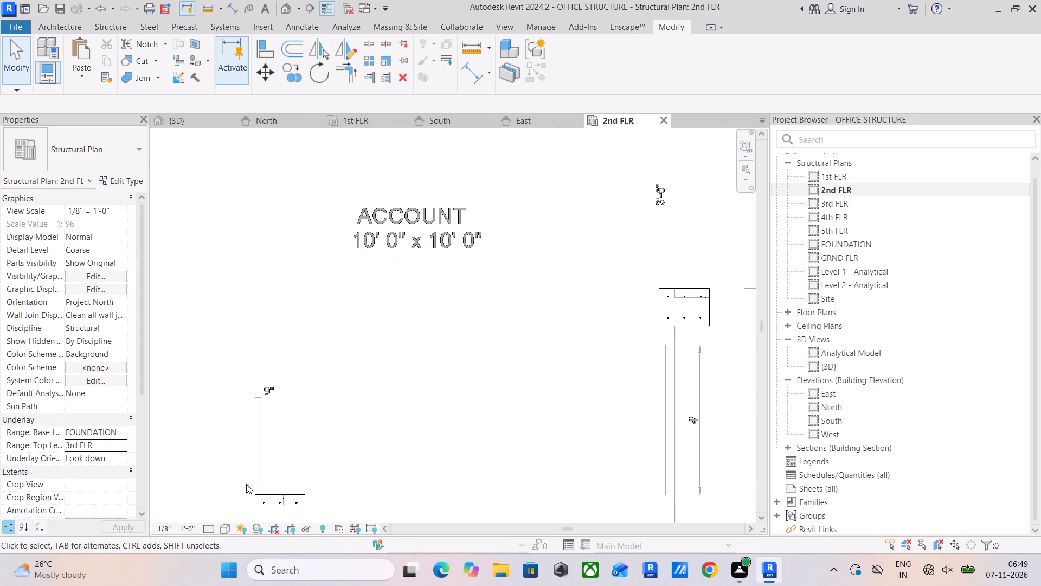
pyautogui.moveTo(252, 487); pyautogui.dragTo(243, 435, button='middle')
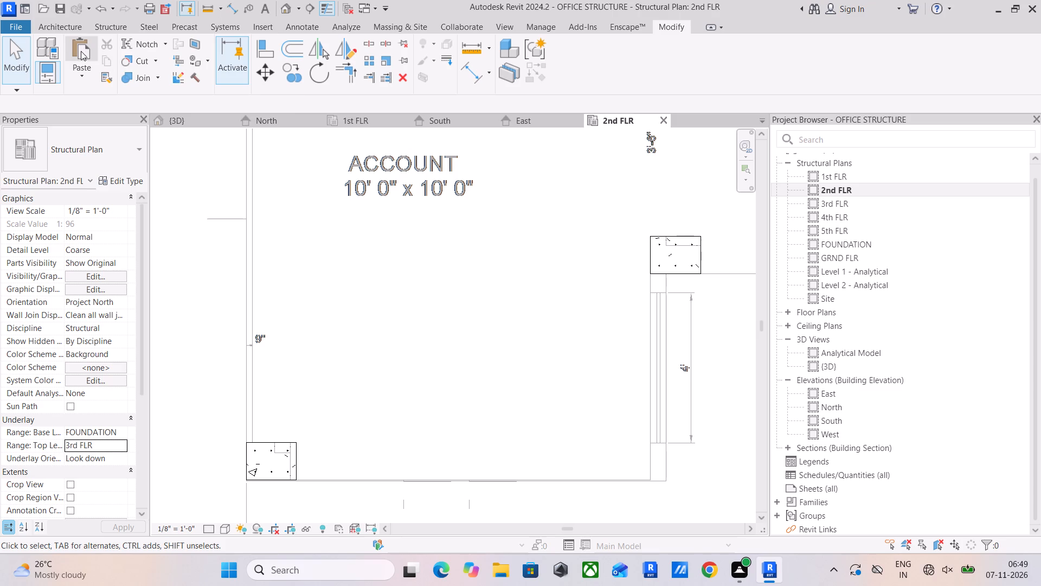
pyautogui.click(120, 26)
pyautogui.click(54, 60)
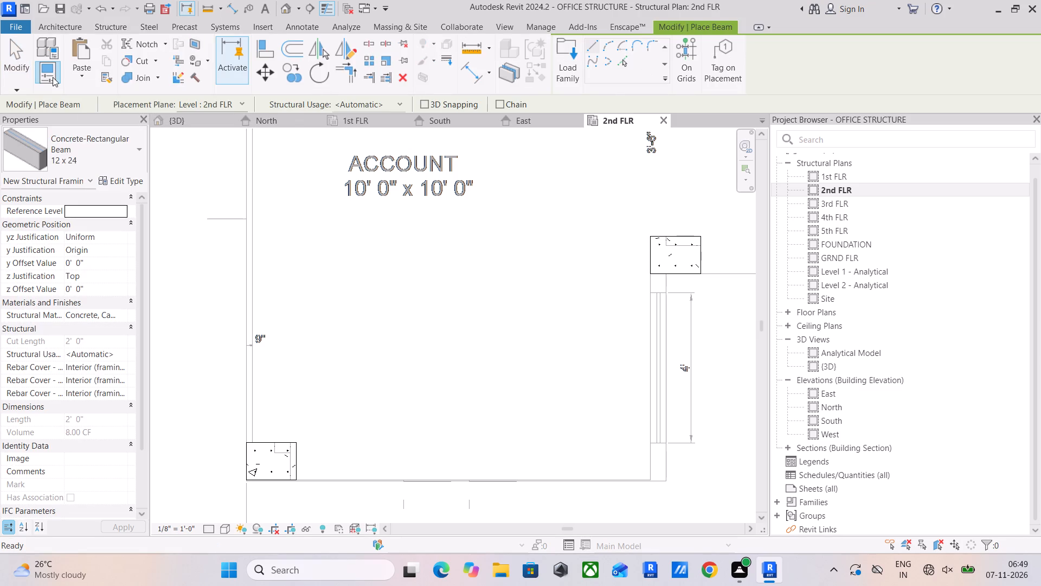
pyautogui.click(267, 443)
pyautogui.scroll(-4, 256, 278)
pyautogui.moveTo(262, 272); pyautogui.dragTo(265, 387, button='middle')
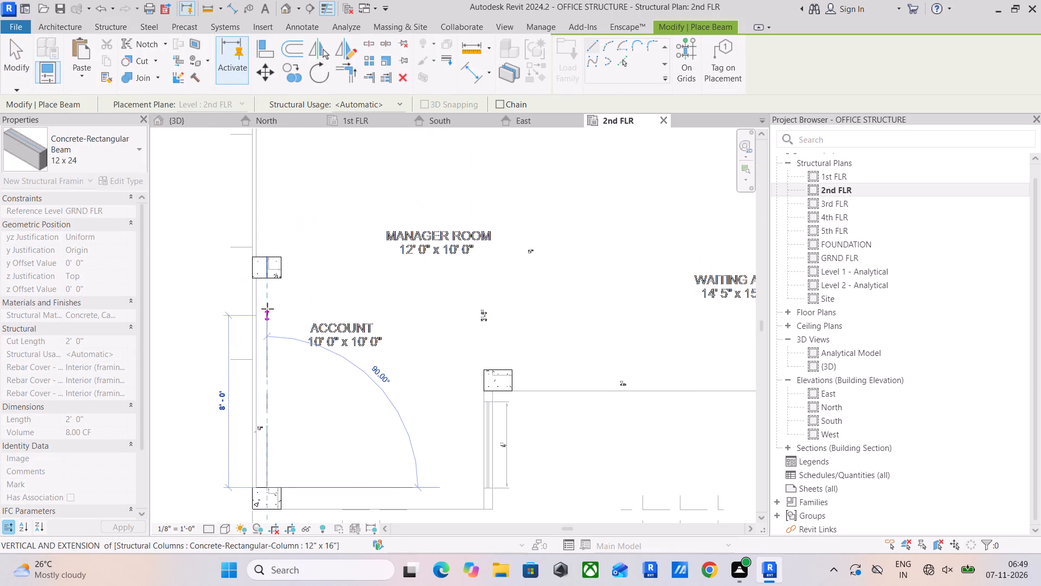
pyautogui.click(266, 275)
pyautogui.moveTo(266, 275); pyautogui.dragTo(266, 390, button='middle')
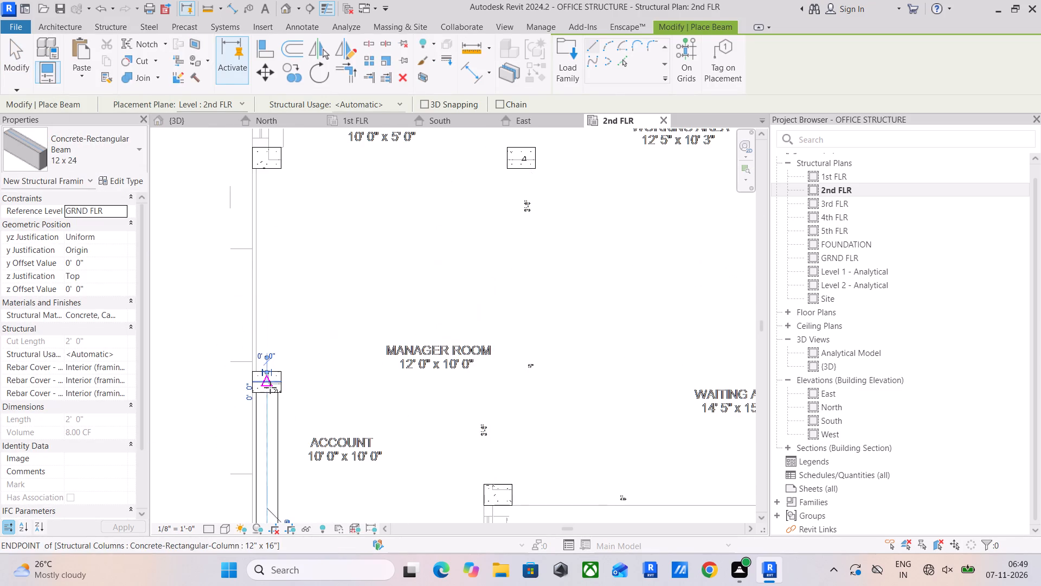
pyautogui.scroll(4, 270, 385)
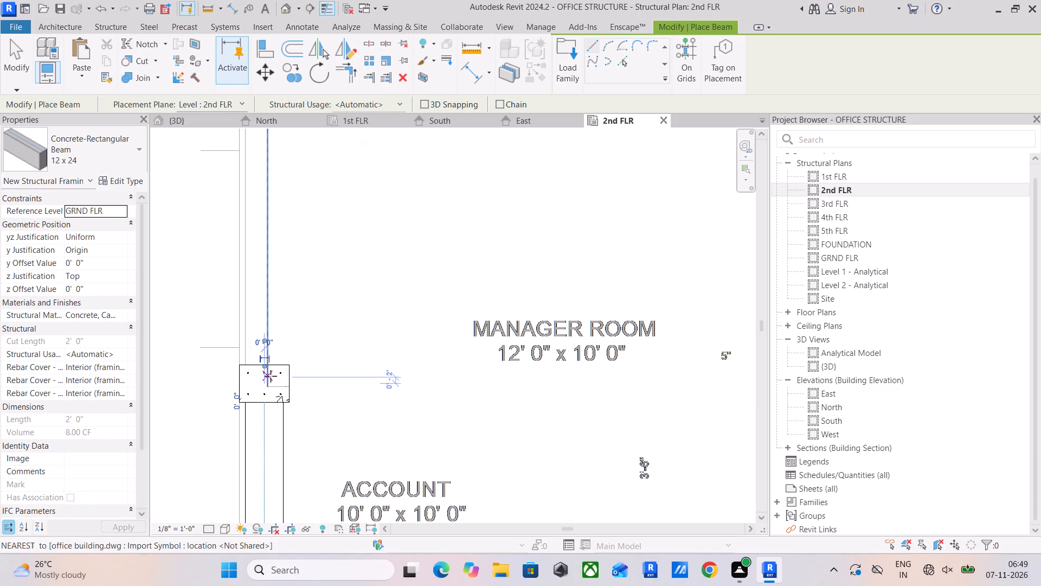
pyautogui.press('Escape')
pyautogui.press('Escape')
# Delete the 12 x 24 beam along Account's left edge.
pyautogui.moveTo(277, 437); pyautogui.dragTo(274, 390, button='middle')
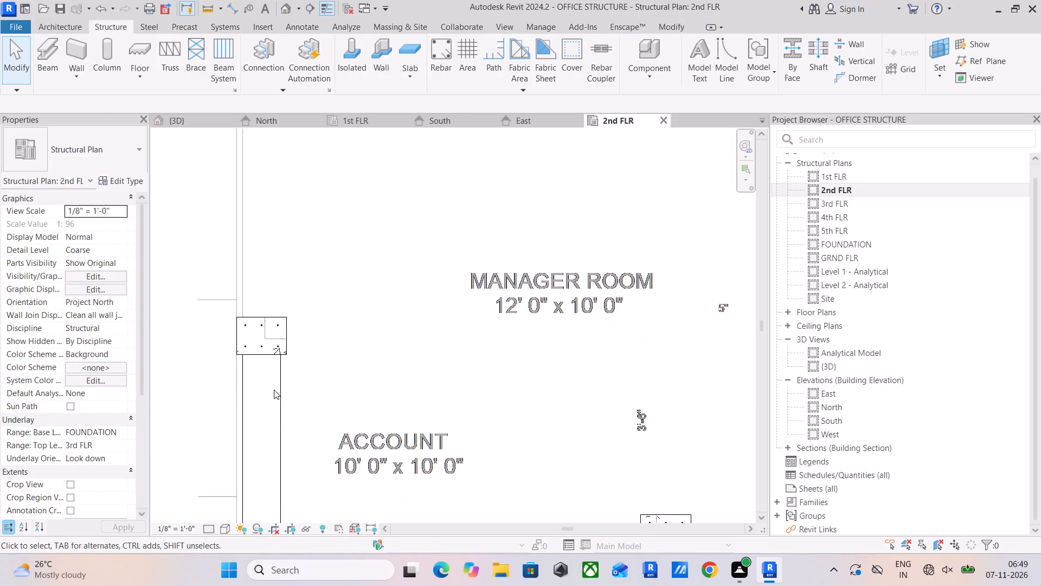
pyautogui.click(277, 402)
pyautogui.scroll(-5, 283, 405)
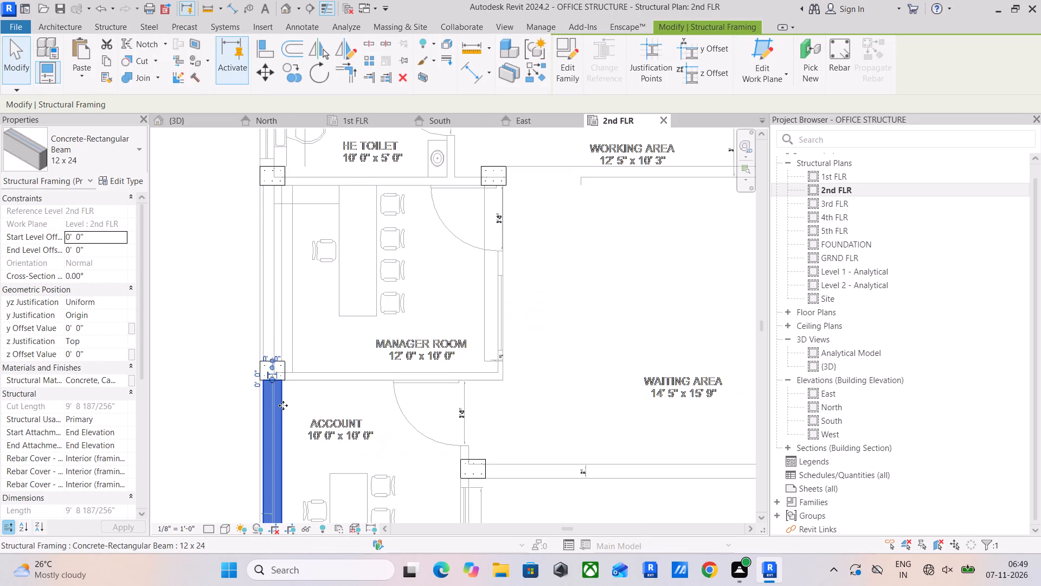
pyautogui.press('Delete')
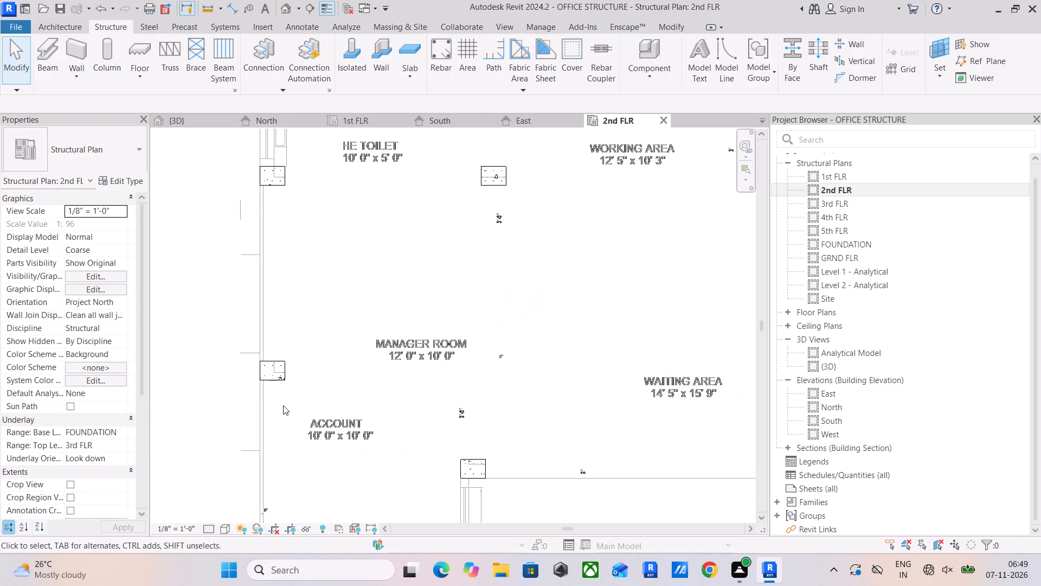
# Close the North, South and East elevation views, keeping the 3D view open.
pyautogui.moveTo(281, 492); pyautogui.dragTo(295, 458, button='middle')
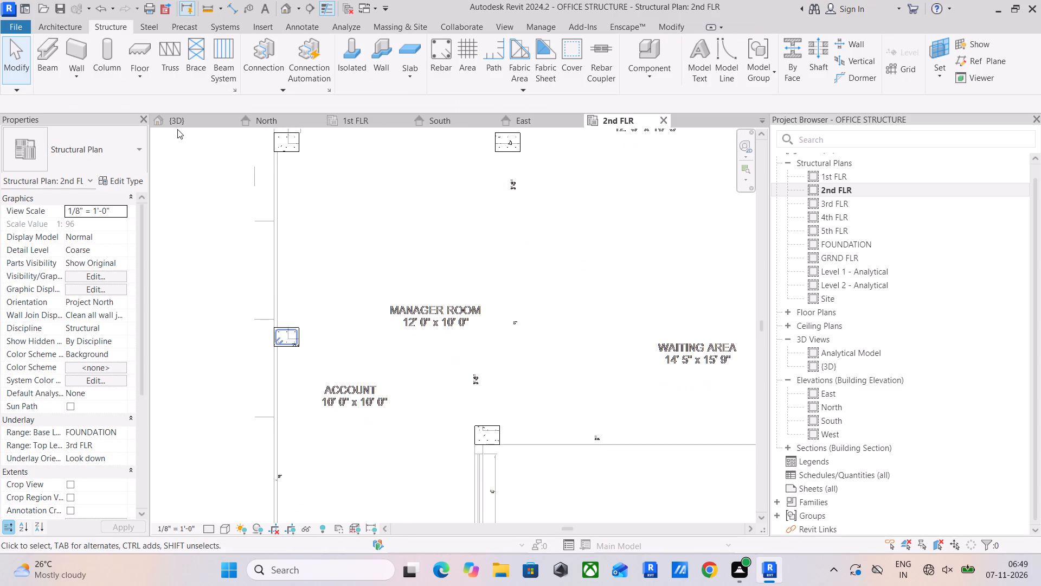
pyautogui.click(183, 122)
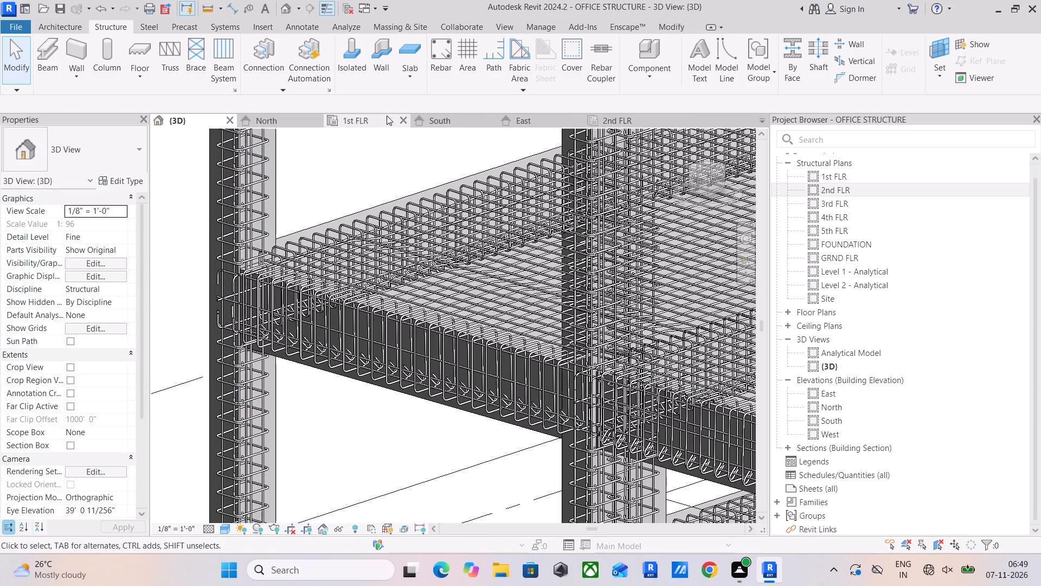
pyautogui.click(318, 118)
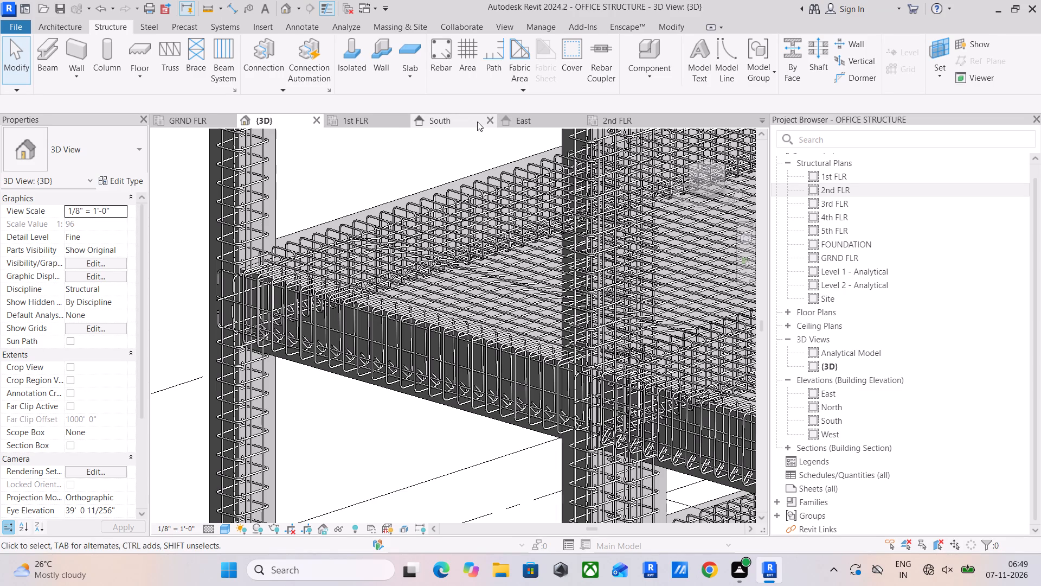
pyautogui.click(490, 118)
pyautogui.click(488, 118)
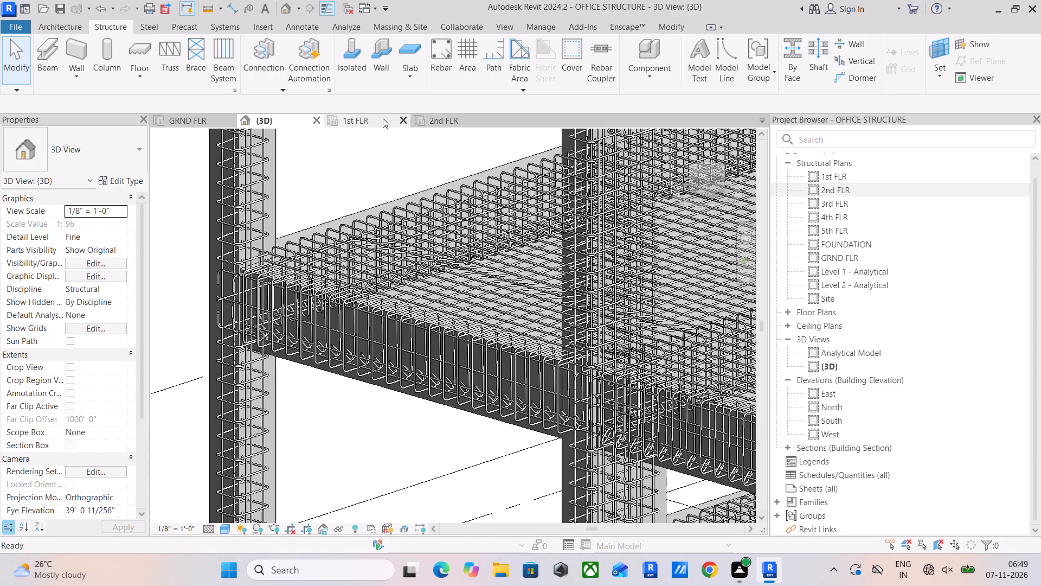
# Examine the beam and slab reinforcement around Account and Manager Room on the GRND FLR plan.
pyautogui.click(210, 121)
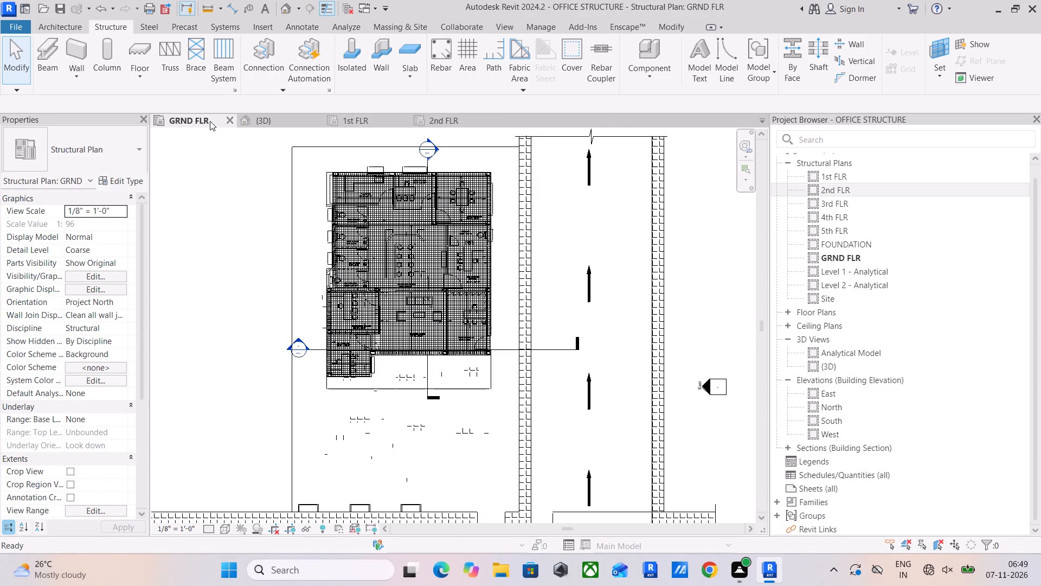
pyautogui.scroll(10, 334, 374)
pyautogui.scroll(5, 315, 314)
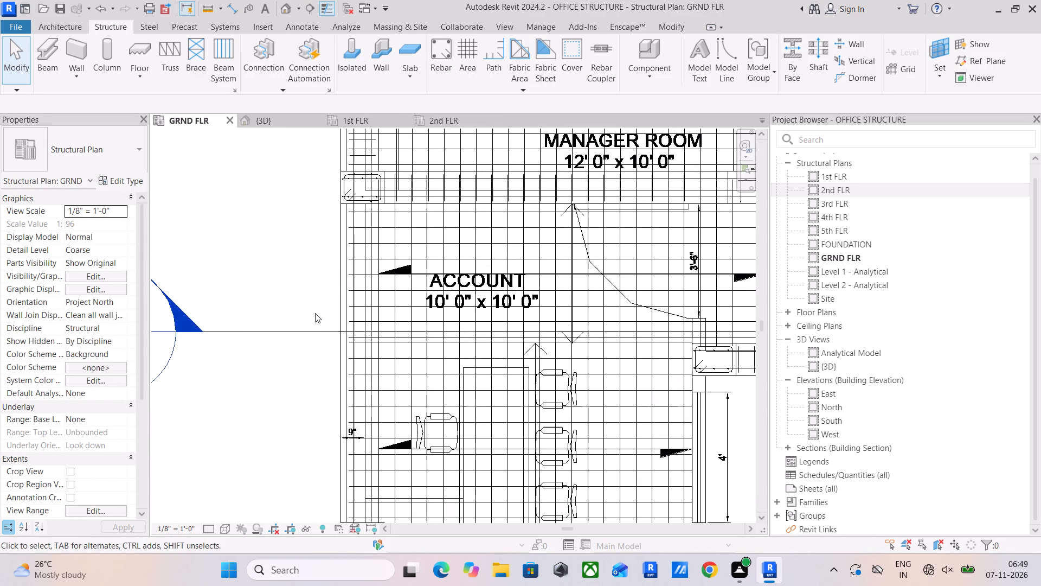
pyautogui.moveTo(320, 306); pyautogui.dragTo(309, 342, button='middle')
pyautogui.scroll(9, 336, 241)
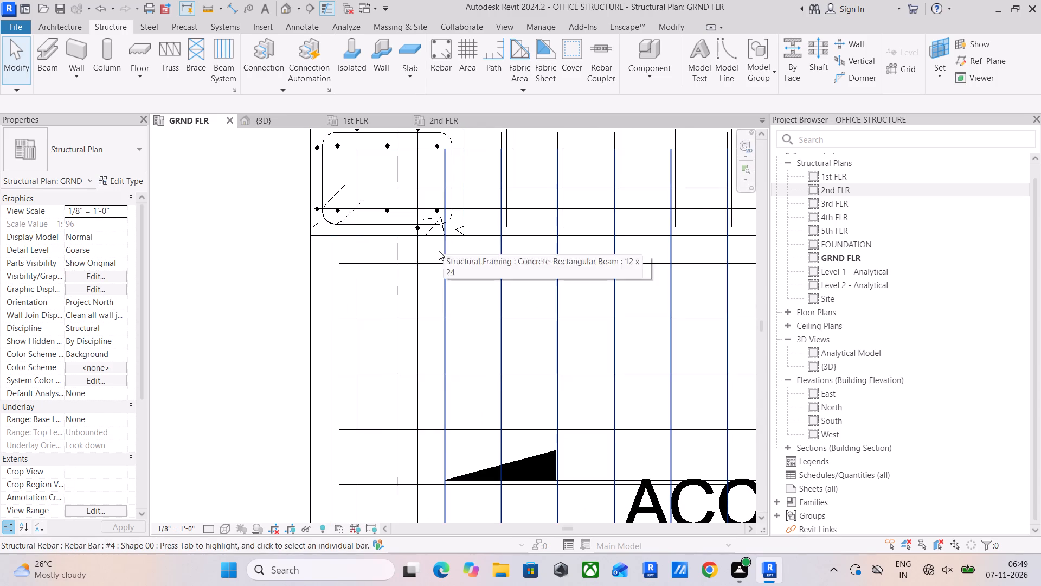
pyautogui.scroll(-10, 433, 277)
pyautogui.scroll(-8, 414, 334)
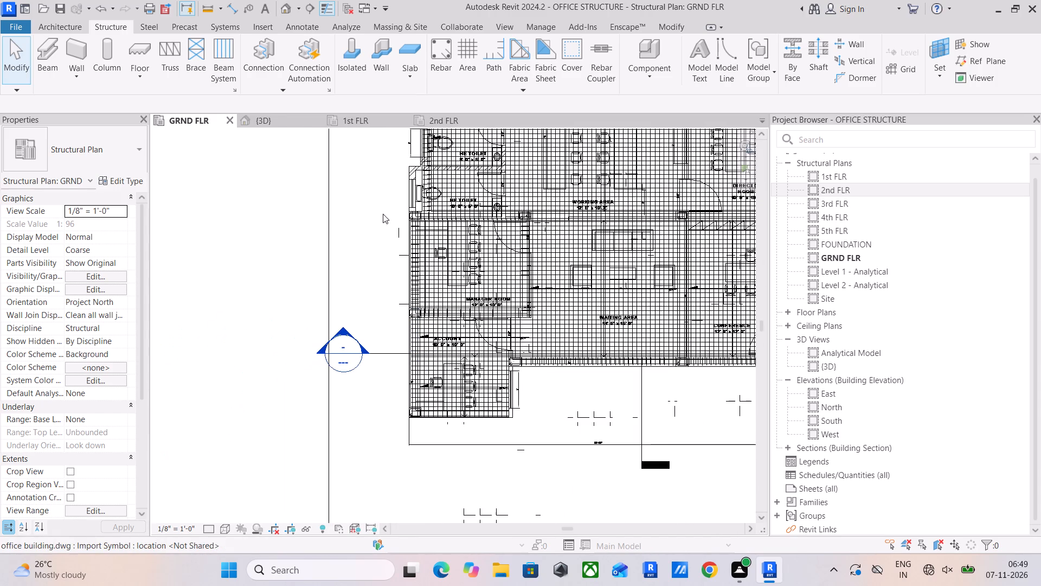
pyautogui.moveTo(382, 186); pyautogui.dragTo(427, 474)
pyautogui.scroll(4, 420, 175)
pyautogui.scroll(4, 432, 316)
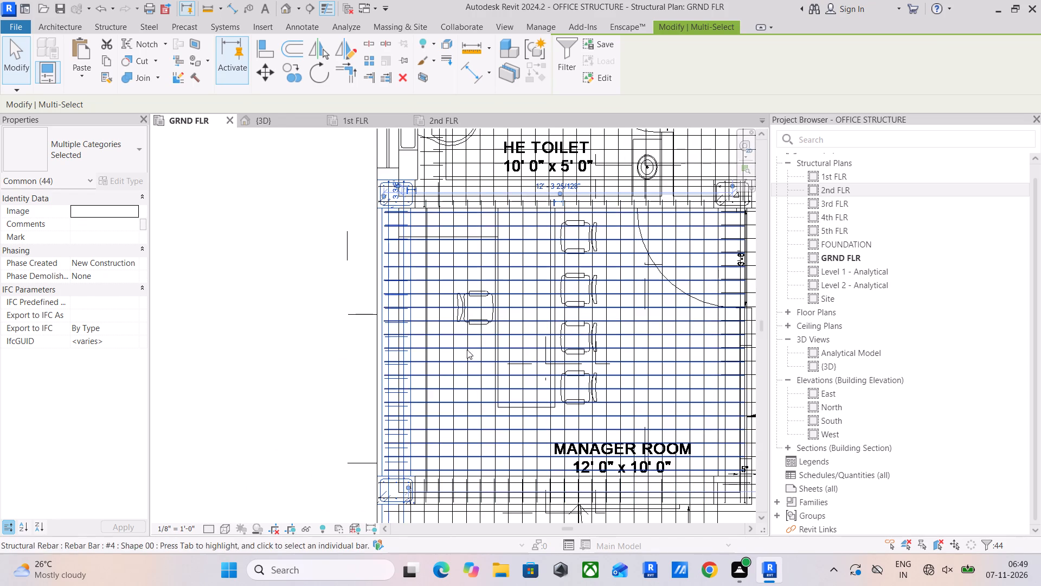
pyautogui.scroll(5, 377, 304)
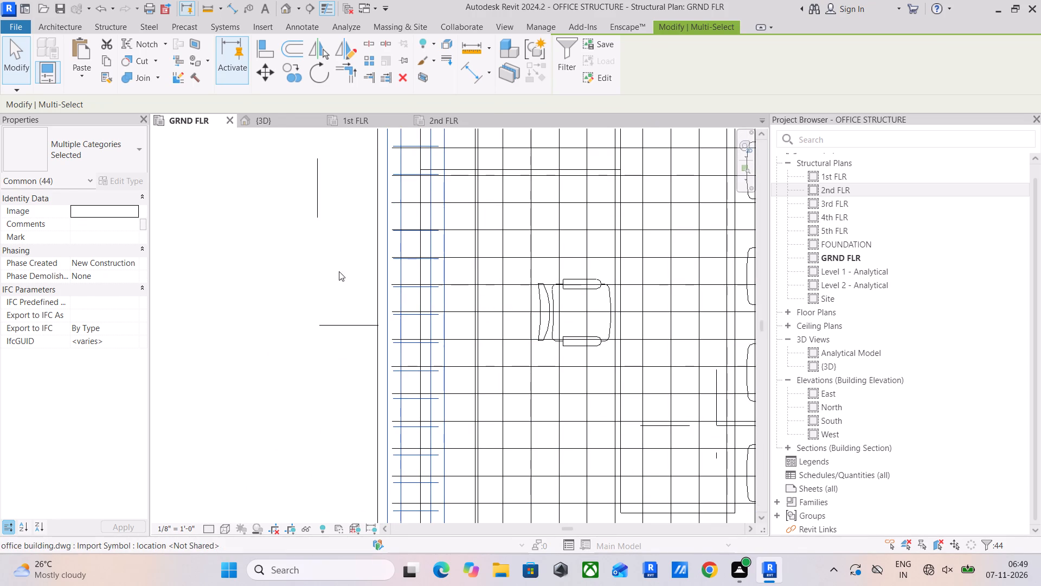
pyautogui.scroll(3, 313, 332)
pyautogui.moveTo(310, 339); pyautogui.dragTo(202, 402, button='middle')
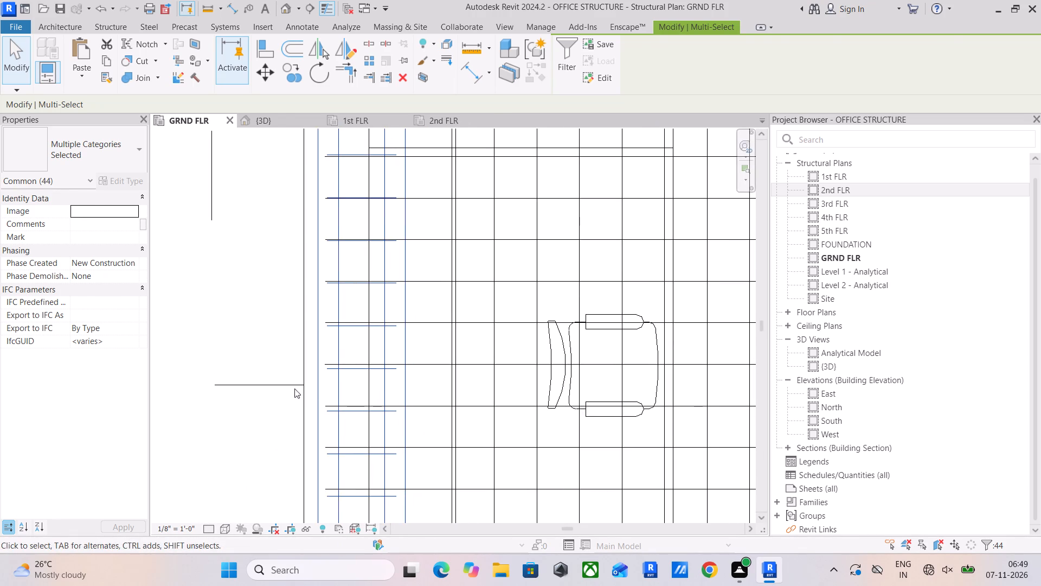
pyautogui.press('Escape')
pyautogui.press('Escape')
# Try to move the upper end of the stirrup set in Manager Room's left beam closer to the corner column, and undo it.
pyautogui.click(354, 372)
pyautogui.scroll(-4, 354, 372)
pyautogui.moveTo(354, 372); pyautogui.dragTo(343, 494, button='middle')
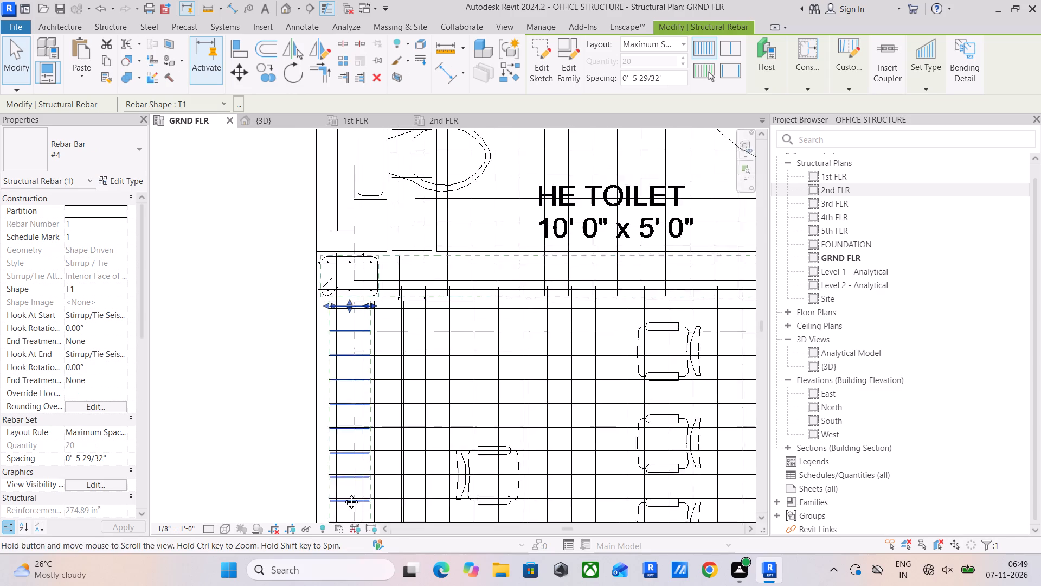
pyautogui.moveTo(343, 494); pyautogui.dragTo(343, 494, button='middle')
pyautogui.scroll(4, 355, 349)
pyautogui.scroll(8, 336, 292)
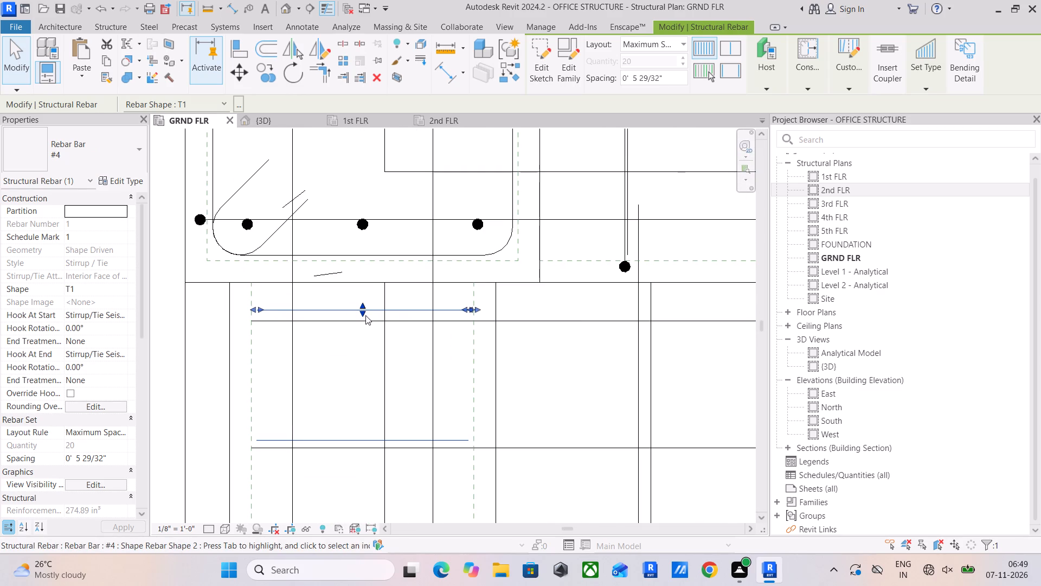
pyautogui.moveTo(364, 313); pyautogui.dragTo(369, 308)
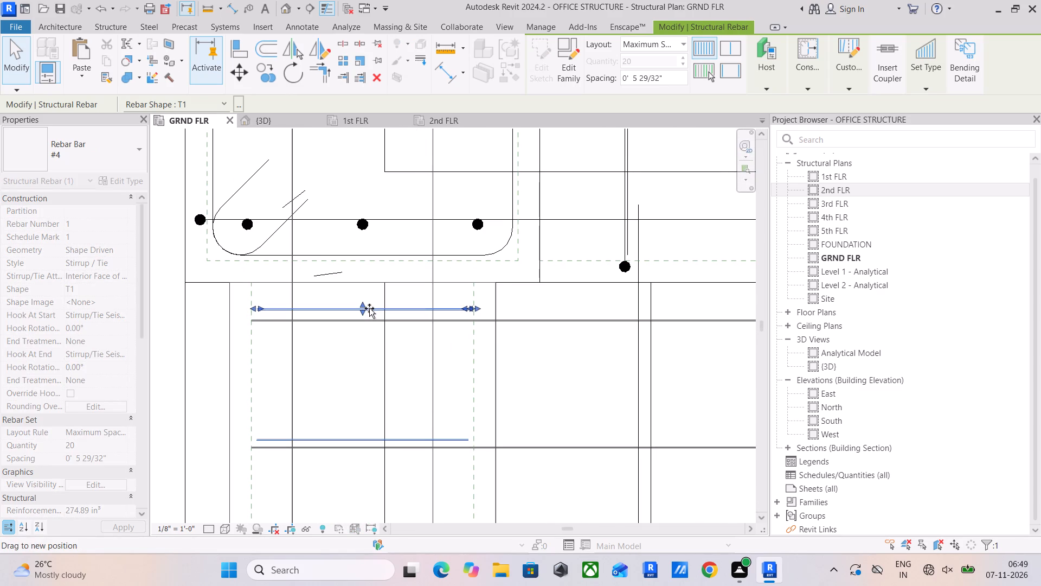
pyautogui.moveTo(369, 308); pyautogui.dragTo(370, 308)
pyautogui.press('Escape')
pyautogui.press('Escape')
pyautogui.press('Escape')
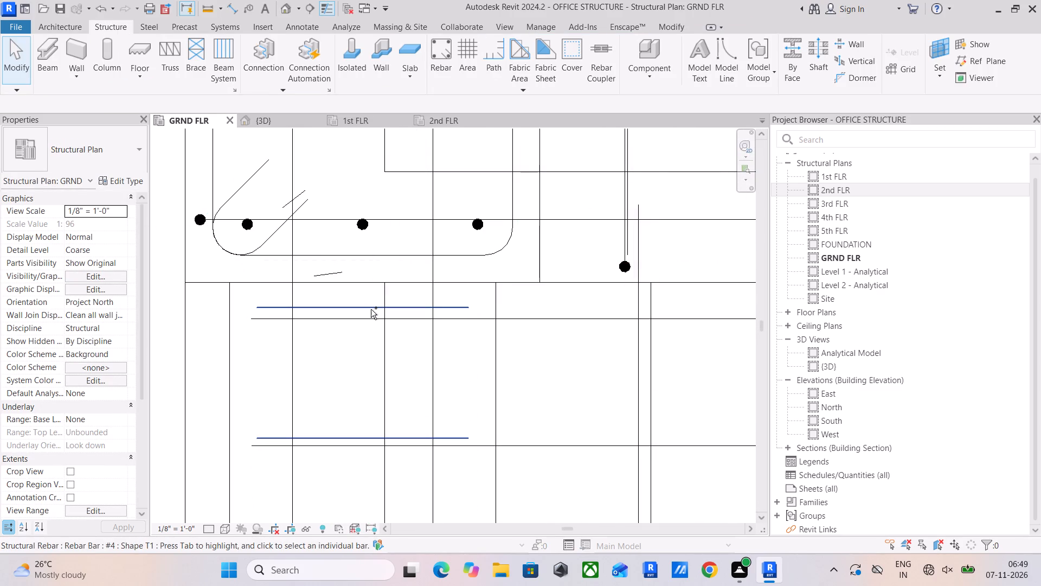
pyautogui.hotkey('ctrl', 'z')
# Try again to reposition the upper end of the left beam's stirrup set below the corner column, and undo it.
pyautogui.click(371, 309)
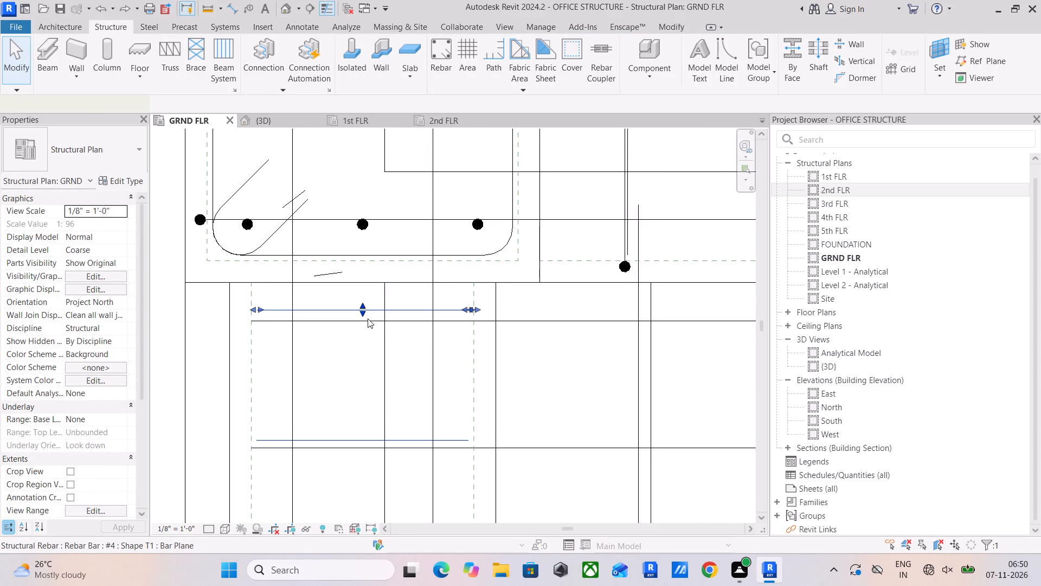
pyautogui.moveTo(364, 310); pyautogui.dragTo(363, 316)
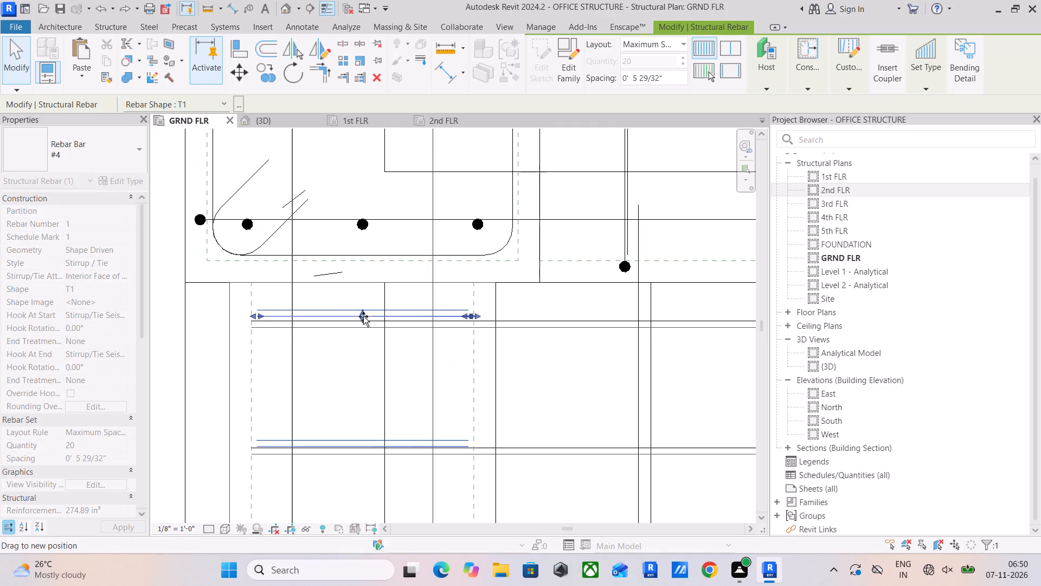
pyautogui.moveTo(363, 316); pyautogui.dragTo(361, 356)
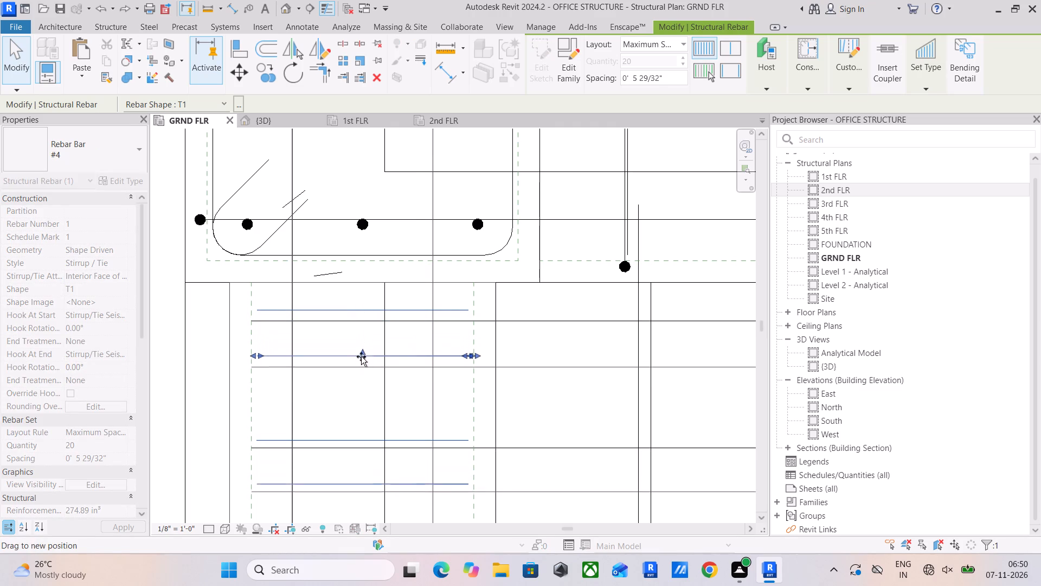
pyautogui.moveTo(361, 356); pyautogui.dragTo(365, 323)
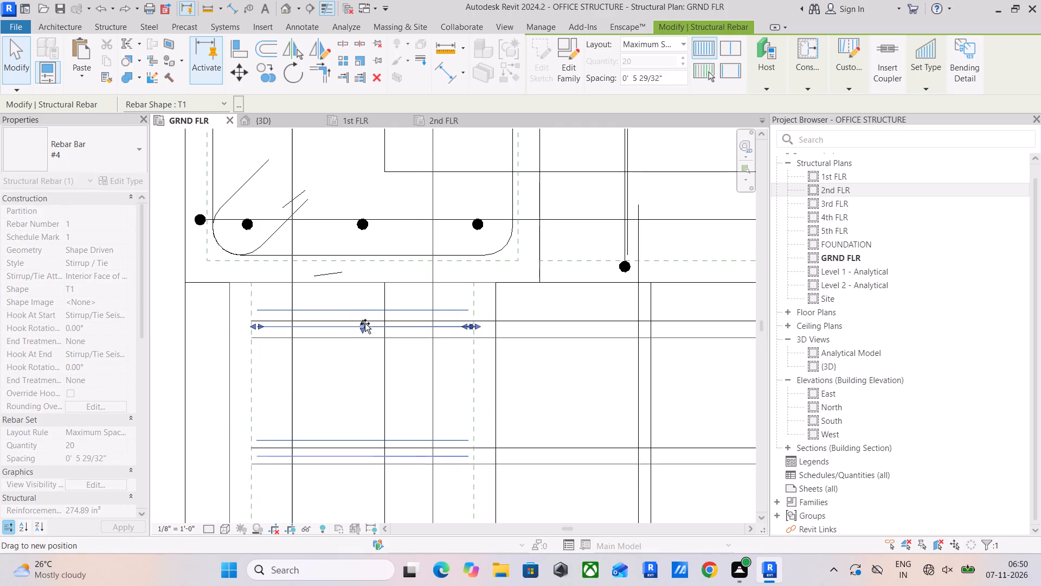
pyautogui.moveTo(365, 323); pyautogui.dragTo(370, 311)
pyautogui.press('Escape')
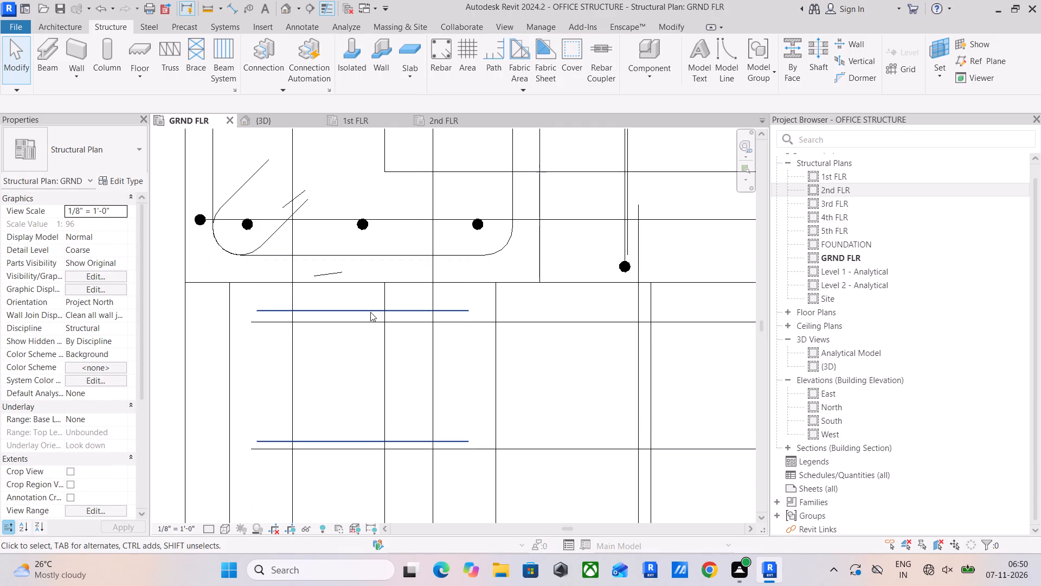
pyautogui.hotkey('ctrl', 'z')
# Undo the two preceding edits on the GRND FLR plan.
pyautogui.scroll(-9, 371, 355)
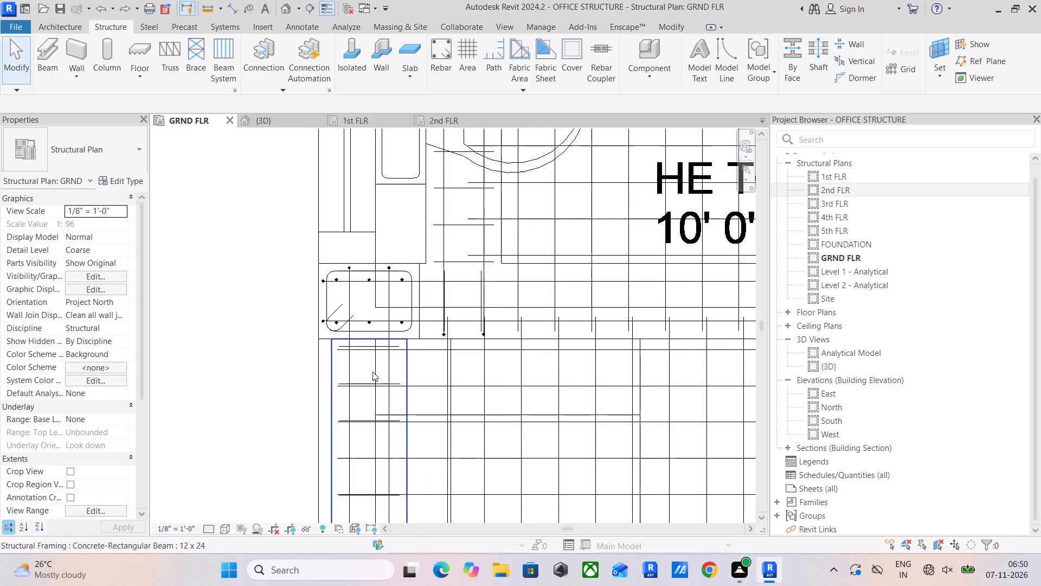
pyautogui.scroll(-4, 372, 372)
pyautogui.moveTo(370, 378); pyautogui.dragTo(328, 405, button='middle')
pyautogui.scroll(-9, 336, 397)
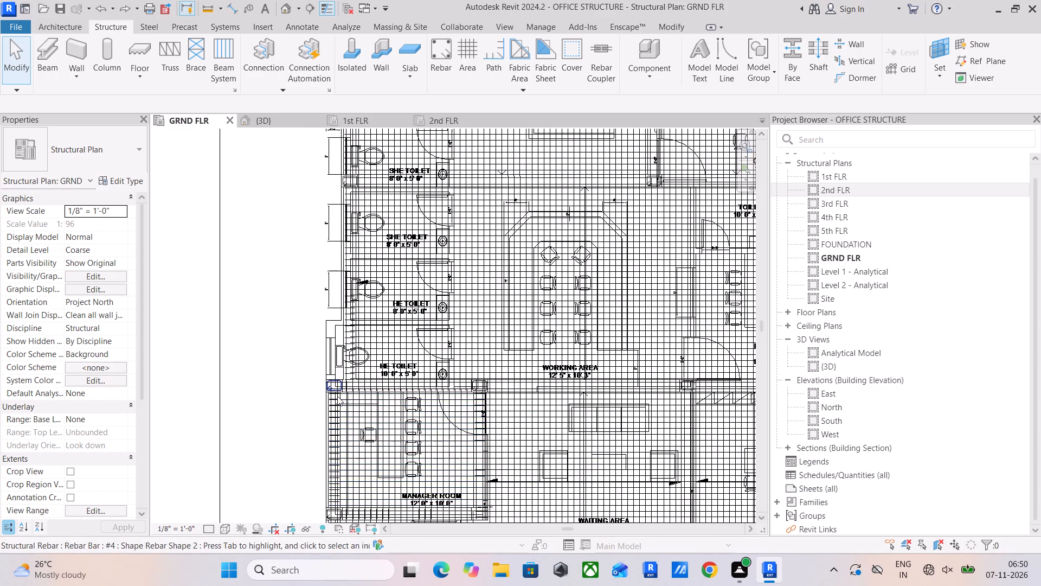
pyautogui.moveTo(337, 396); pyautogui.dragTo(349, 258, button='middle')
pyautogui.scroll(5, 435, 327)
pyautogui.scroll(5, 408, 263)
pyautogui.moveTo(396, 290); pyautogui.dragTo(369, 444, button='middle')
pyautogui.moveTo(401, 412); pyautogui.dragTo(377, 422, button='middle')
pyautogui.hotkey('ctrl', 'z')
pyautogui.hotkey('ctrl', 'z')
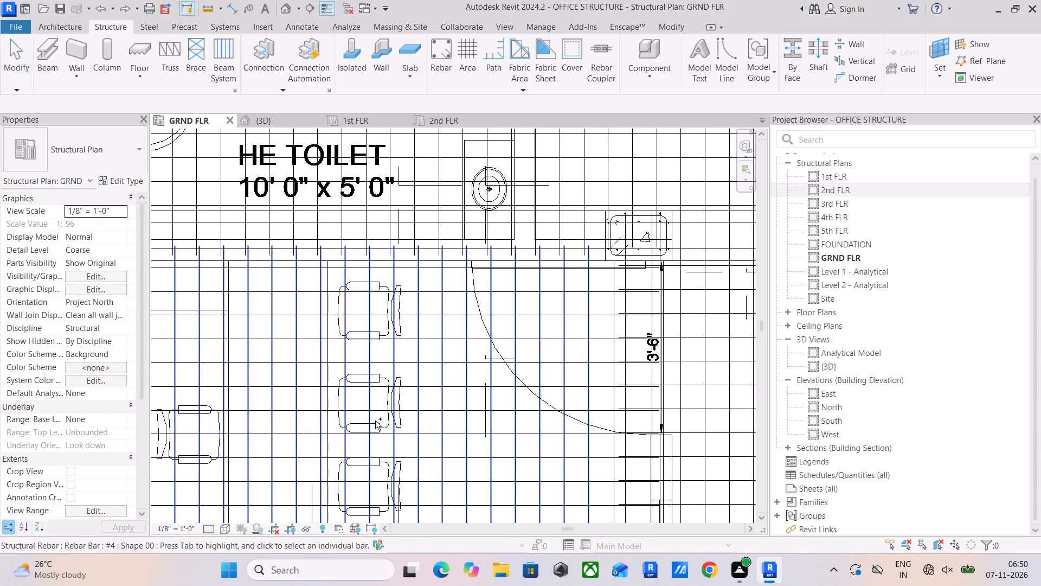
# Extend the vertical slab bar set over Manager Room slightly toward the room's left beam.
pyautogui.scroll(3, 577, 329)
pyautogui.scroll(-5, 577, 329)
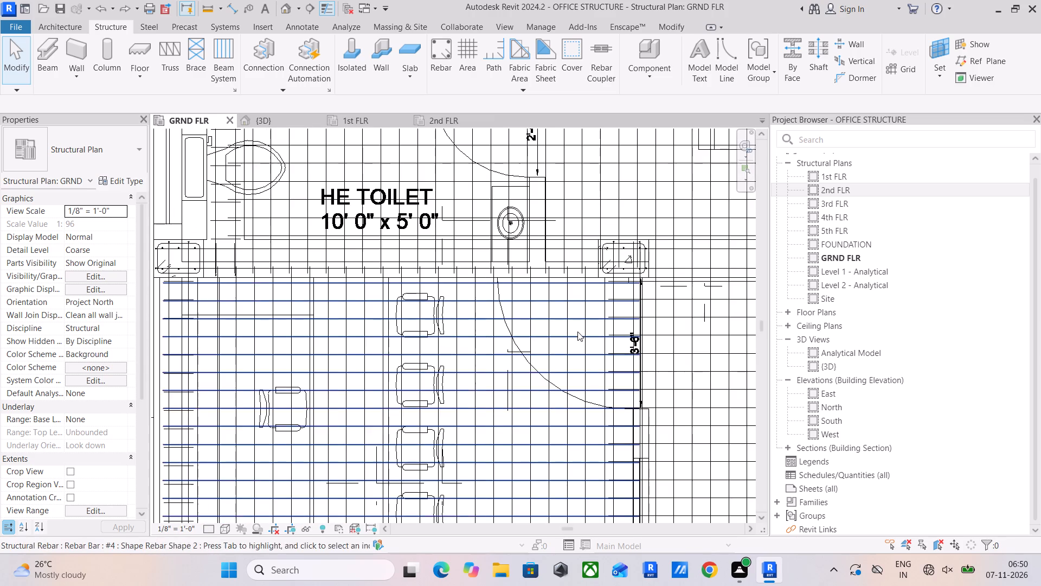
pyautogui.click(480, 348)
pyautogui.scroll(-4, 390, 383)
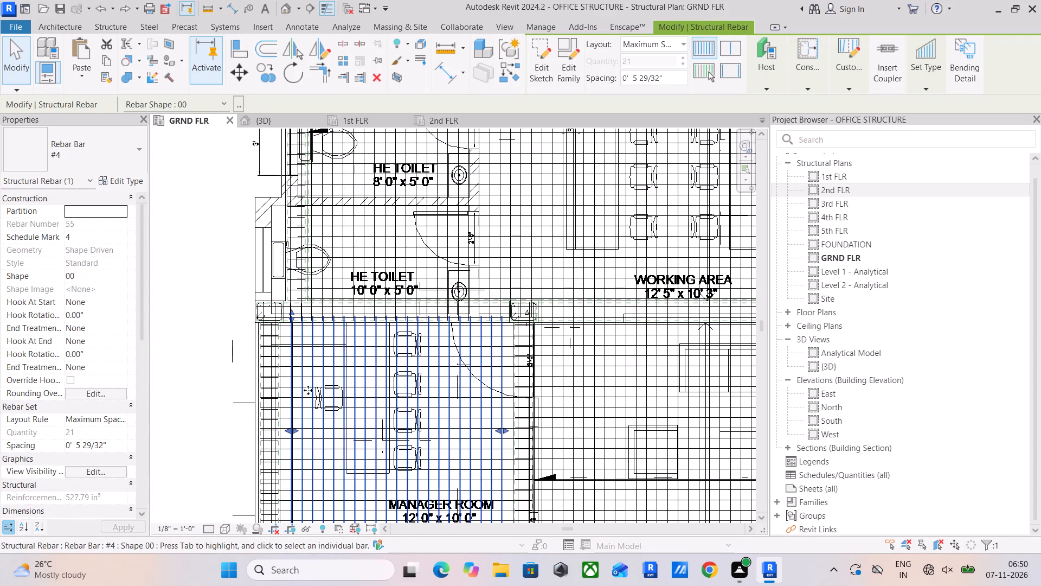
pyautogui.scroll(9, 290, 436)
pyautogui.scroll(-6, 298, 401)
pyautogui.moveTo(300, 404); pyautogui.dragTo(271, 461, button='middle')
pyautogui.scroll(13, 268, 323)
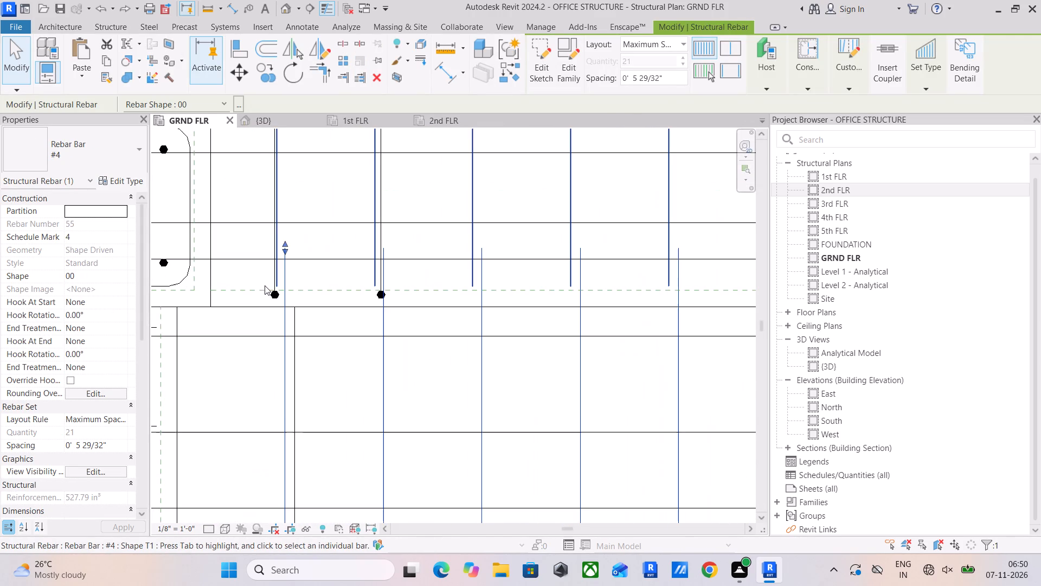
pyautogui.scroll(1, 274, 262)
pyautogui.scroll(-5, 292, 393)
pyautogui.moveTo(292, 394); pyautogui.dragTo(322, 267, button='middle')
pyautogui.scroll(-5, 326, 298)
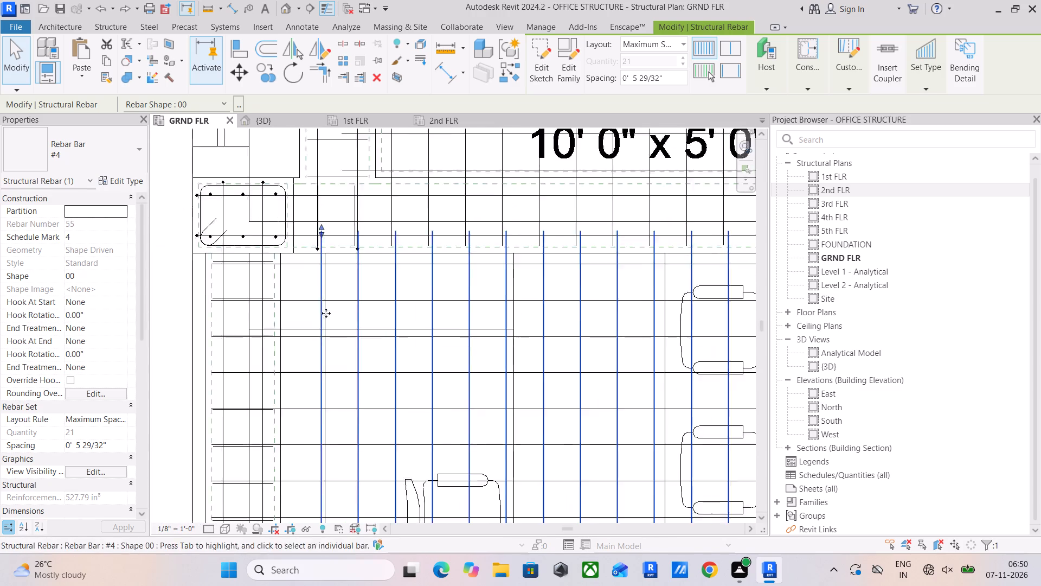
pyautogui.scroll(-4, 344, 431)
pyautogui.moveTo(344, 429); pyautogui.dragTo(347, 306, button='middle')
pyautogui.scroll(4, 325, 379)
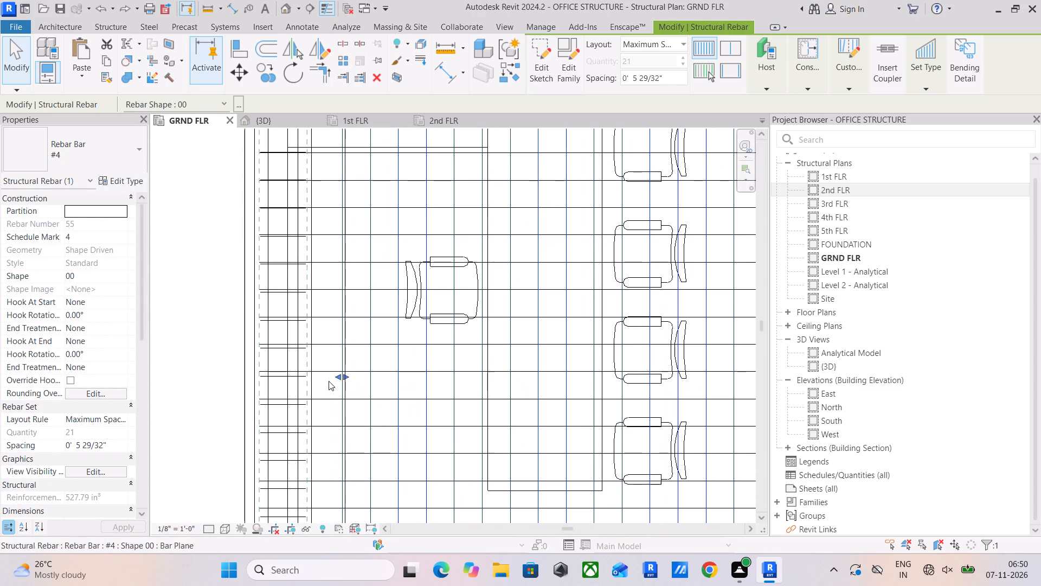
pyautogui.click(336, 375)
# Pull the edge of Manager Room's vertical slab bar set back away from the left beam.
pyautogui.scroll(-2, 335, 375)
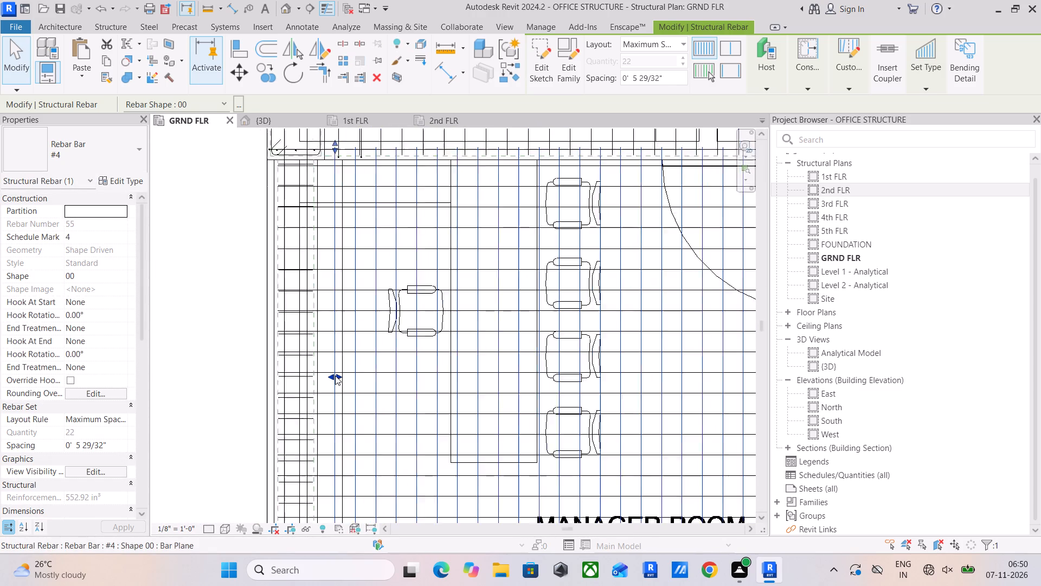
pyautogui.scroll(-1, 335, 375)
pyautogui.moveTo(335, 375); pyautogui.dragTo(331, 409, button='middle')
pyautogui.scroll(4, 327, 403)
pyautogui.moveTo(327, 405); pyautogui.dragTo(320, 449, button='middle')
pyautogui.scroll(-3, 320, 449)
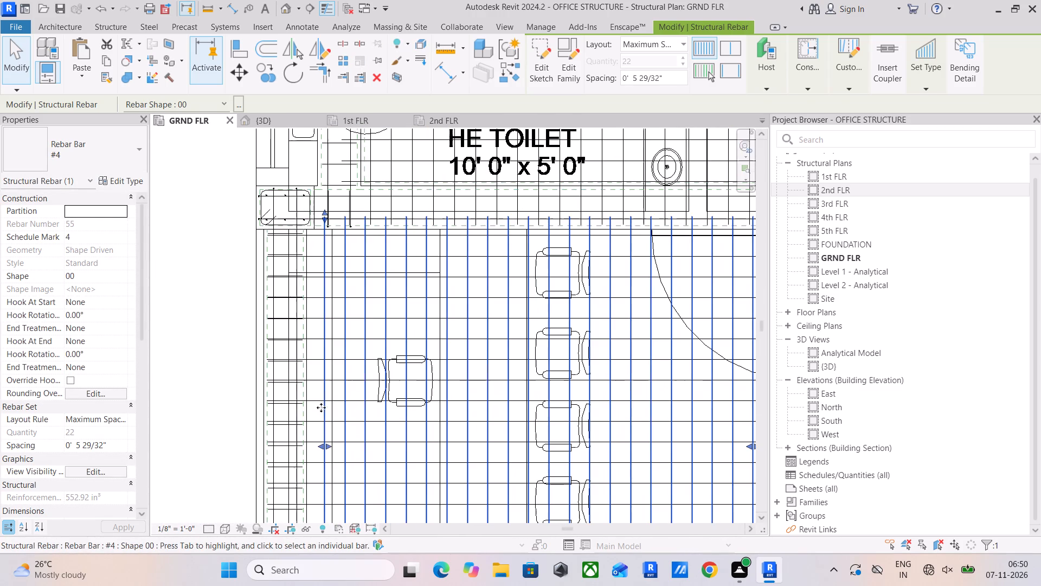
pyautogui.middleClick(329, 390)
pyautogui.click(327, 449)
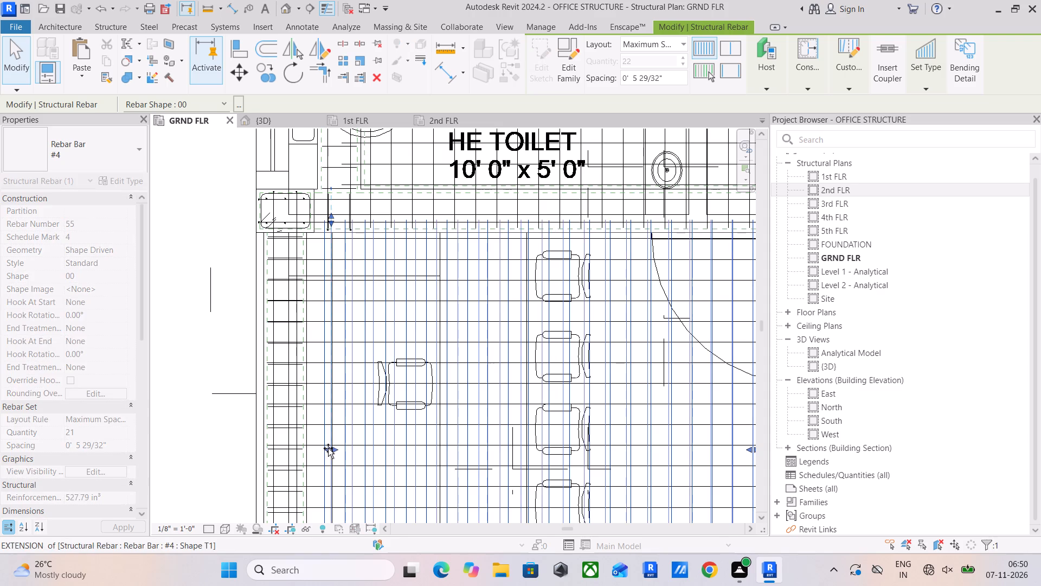
# Adjust the left end of the stirrup set in the beam between HE TOILET and Manager Room, beside the corner column.
pyautogui.scroll(5, 382, 202)
pyautogui.scroll(4, 299, 259)
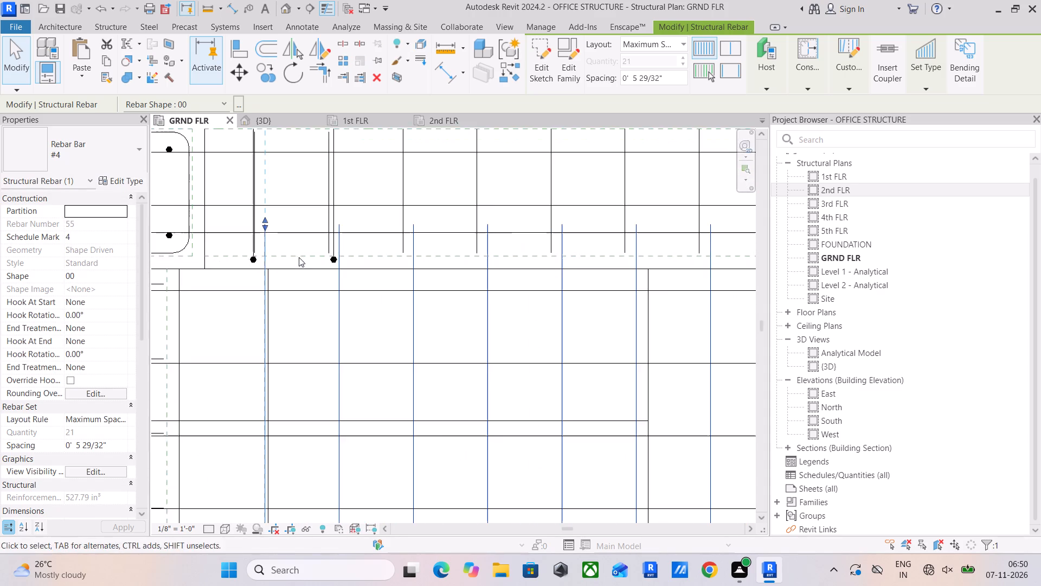
pyautogui.moveTo(297, 265); pyautogui.dragTo(306, 356, button='middle')
pyautogui.scroll(4, 273, 291)
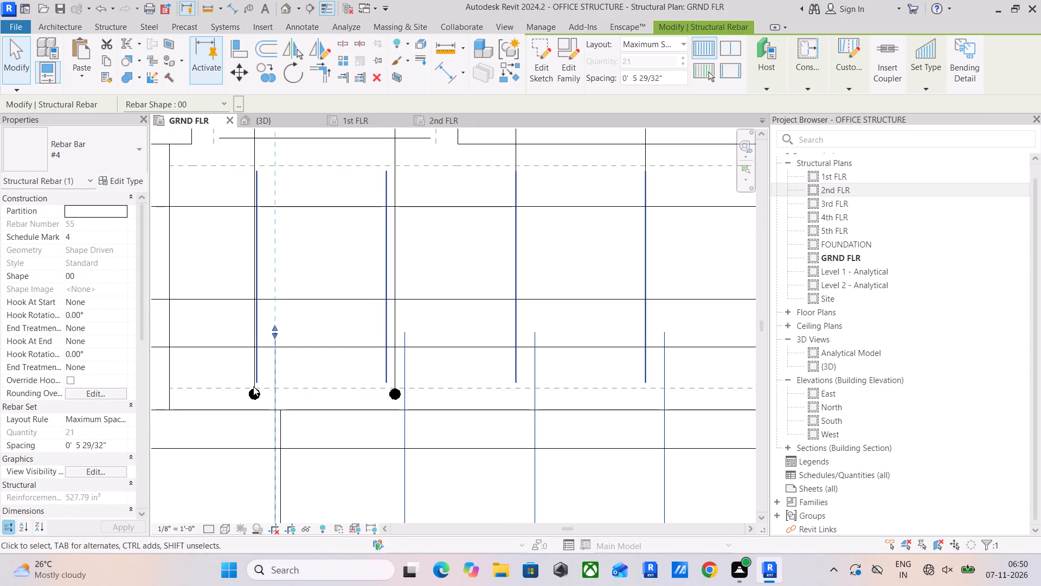
pyautogui.click(253, 386)
pyautogui.moveTo(261, 276); pyautogui.dragTo(269, 277)
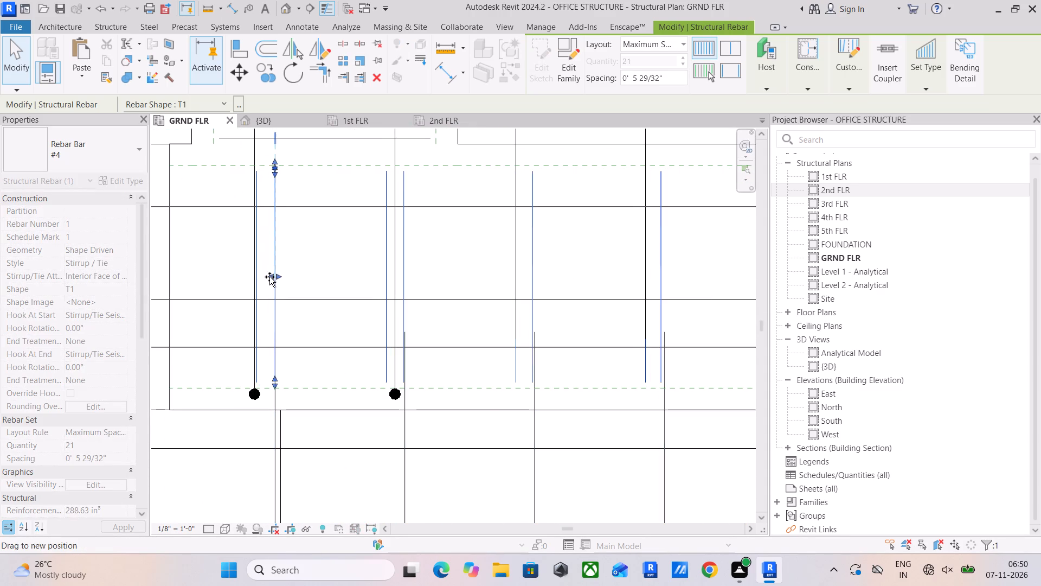
pyautogui.moveTo(269, 277); pyautogui.dragTo(259, 286)
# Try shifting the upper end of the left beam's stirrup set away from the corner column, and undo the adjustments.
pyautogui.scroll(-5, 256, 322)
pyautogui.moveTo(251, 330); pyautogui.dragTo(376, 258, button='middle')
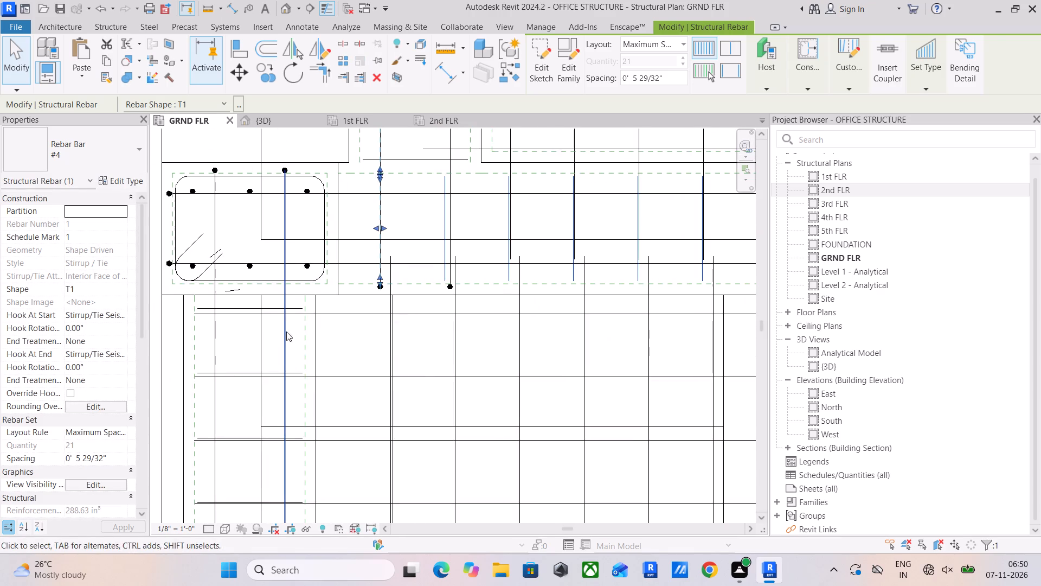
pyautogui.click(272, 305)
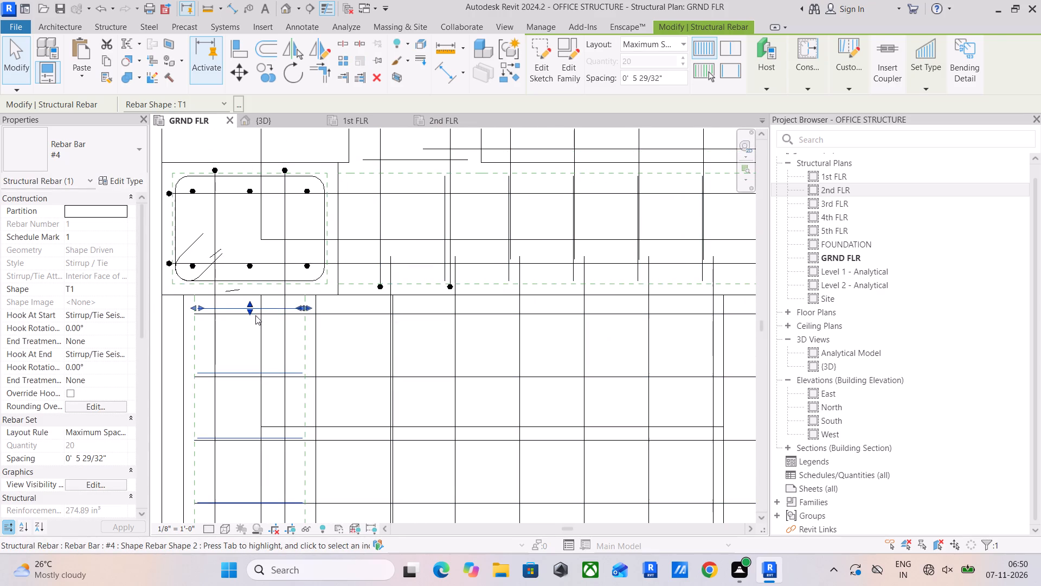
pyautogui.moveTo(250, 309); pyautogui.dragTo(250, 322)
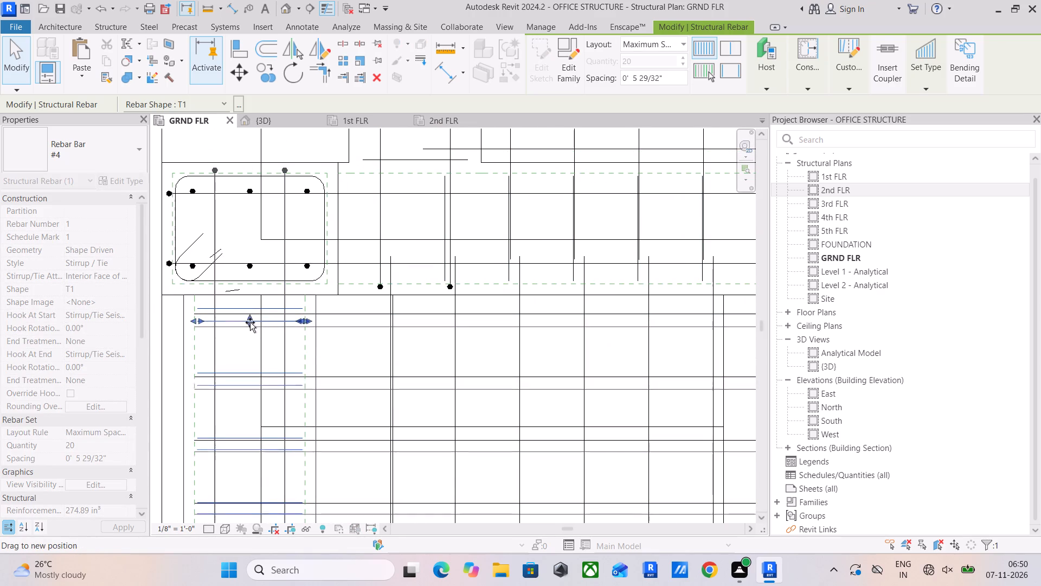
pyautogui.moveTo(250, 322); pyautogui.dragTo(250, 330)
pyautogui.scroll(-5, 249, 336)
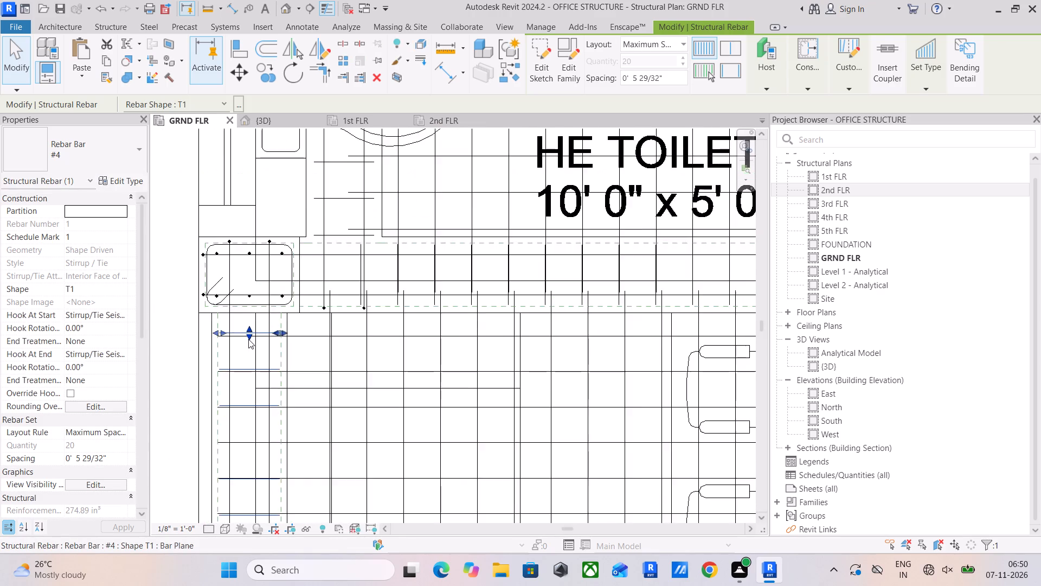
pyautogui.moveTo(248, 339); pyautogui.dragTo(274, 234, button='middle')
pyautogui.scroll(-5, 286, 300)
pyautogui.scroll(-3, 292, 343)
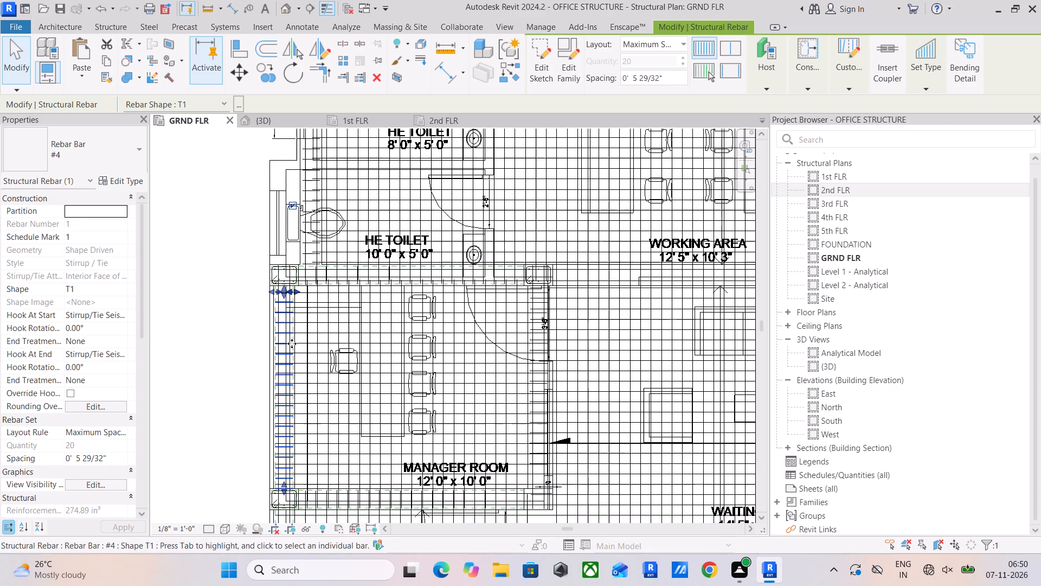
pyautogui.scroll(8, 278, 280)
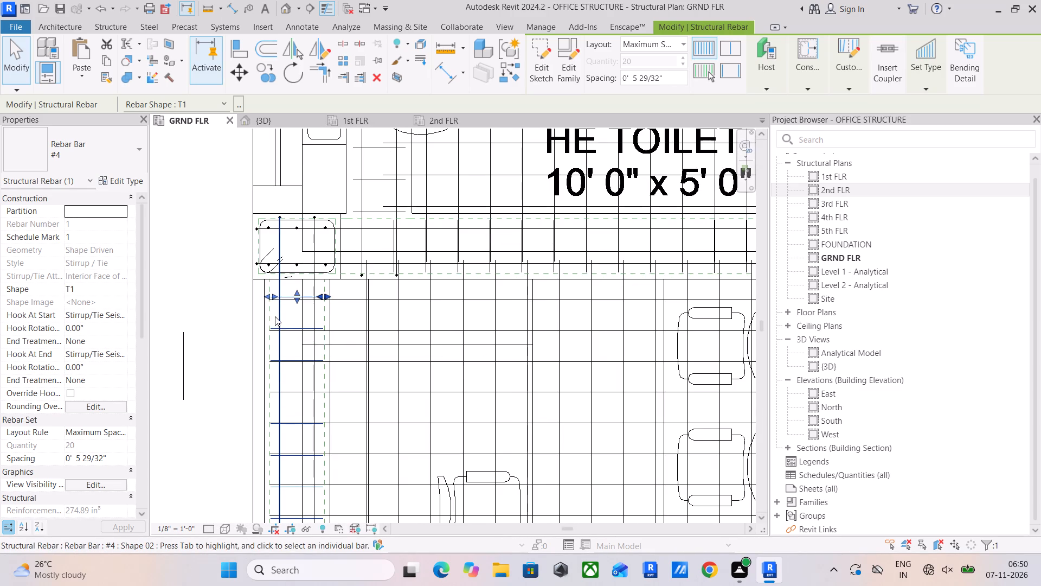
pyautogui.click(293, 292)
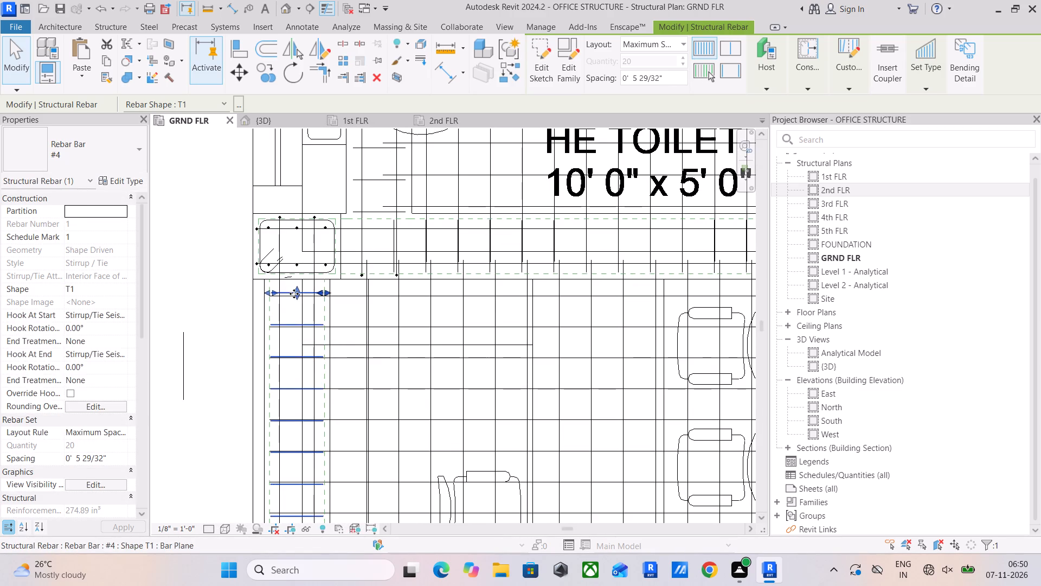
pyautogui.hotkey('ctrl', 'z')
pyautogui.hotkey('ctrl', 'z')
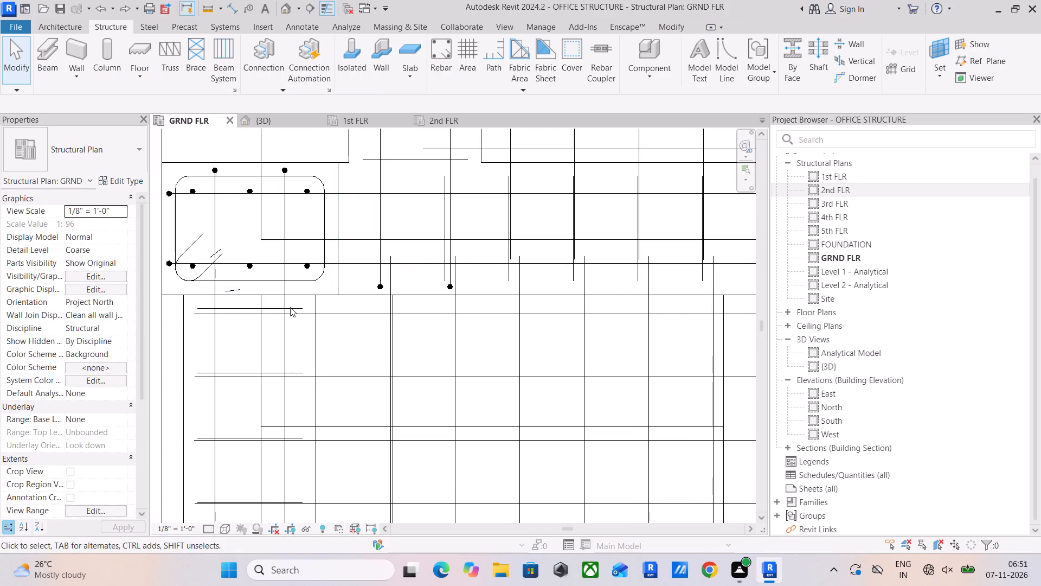
# Delete the crossing horizontal and vertical slab bar sets over Manager Room on the GRND FLR plan.
pyautogui.click(327, 312)
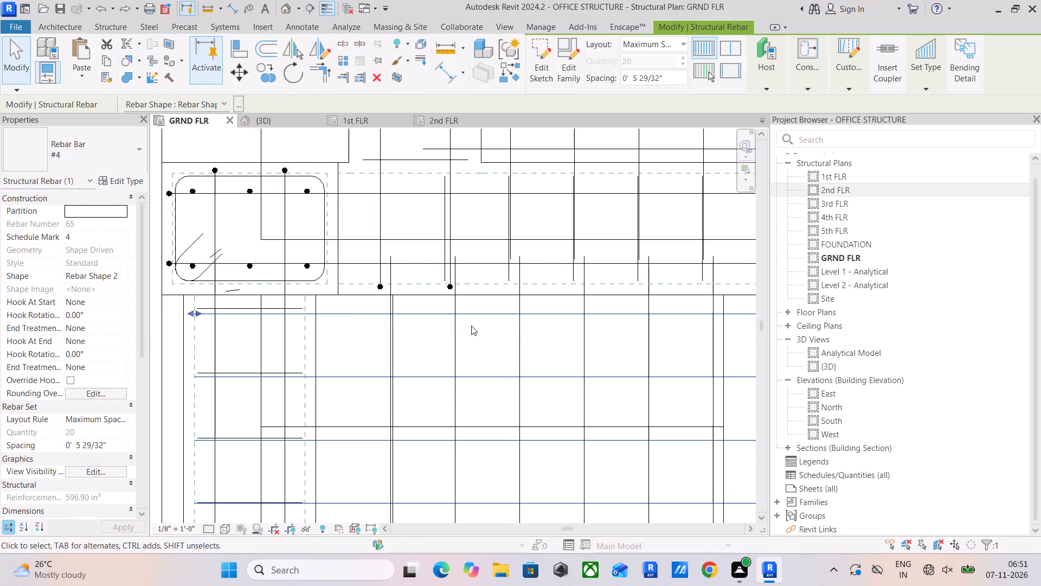
pyautogui.moveTo(471, 326); pyautogui.dragTo(434, 399)
pyautogui.press('Delete')
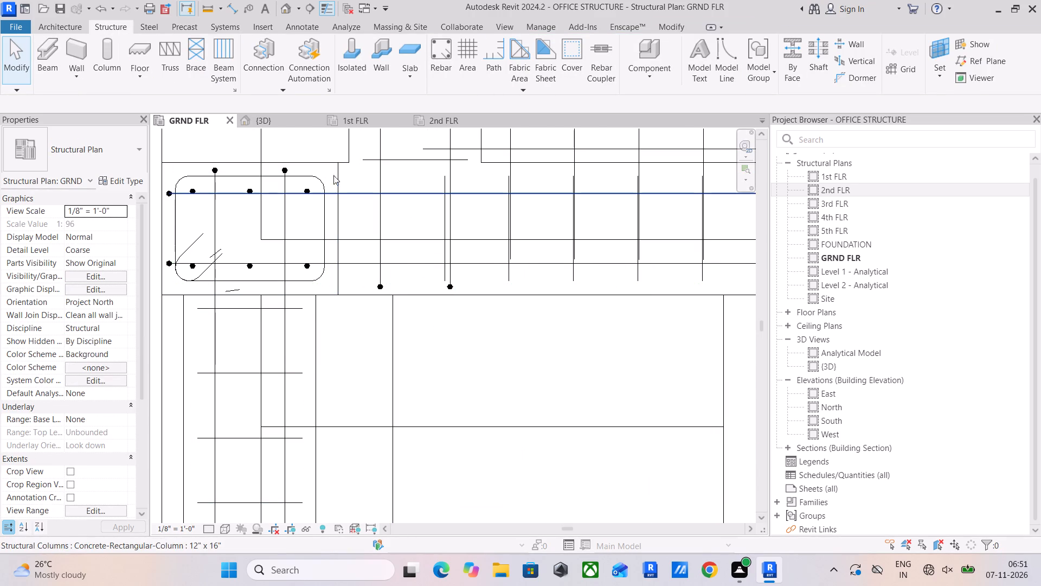
# Copy the crossing horizontal and vertical slab bar sets over Manager Room from the 1st FLR plan and paste them aligned to GRND FLR.
pyautogui.click(367, 124)
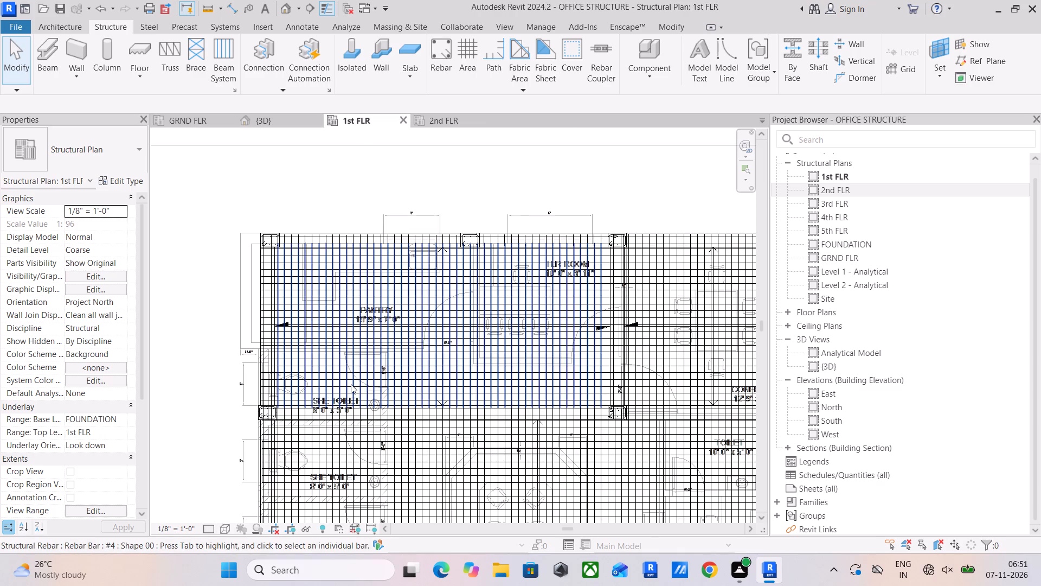
pyautogui.scroll(-4, 351, 384)
pyautogui.moveTo(356, 382); pyautogui.dragTo(385, 136, button='middle')
pyautogui.scroll(15, 349, 339)
pyautogui.scroll(4, 304, 323)
pyautogui.moveTo(343, 314); pyautogui.dragTo(282, 362)
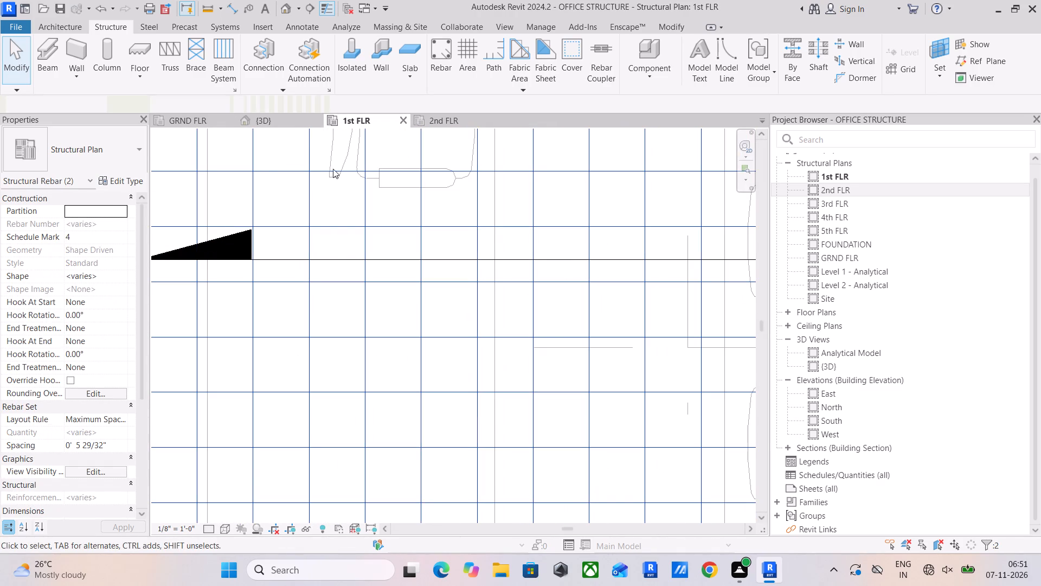
pyautogui.click(109, 59)
pyautogui.click(87, 81)
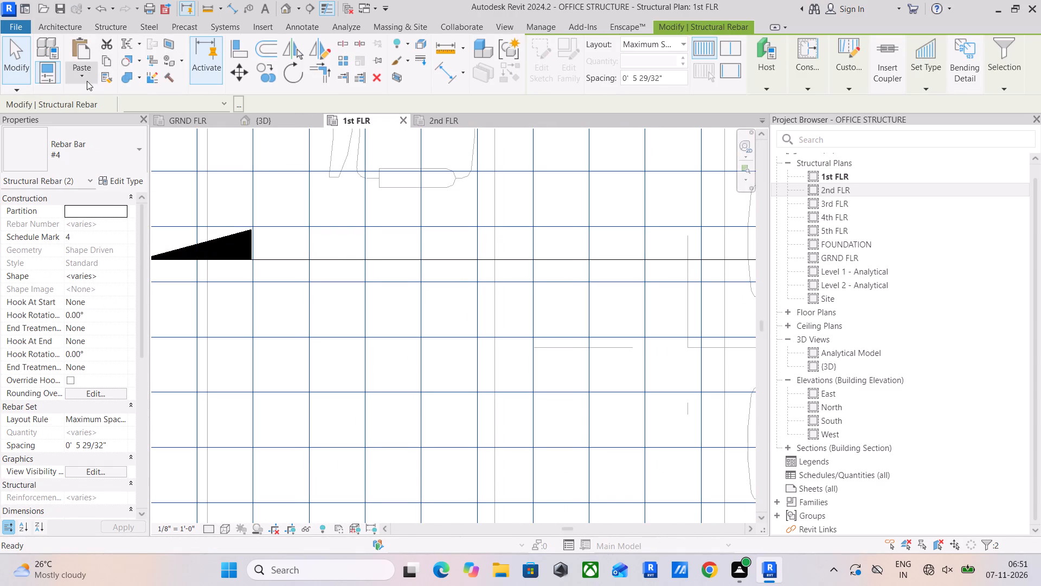
pyautogui.click(124, 127)
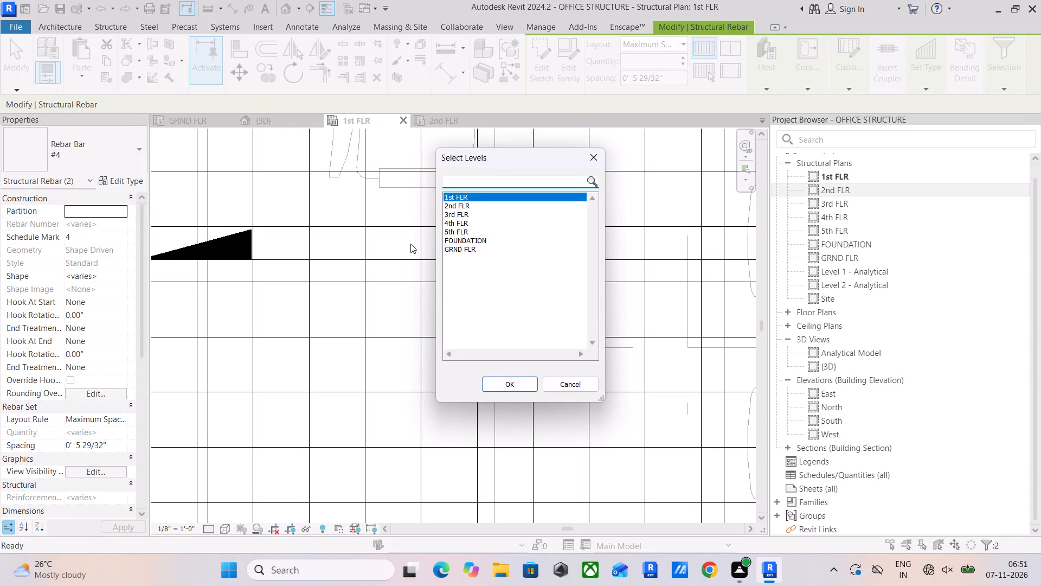
pyautogui.click(460, 251)
pyautogui.click(499, 386)
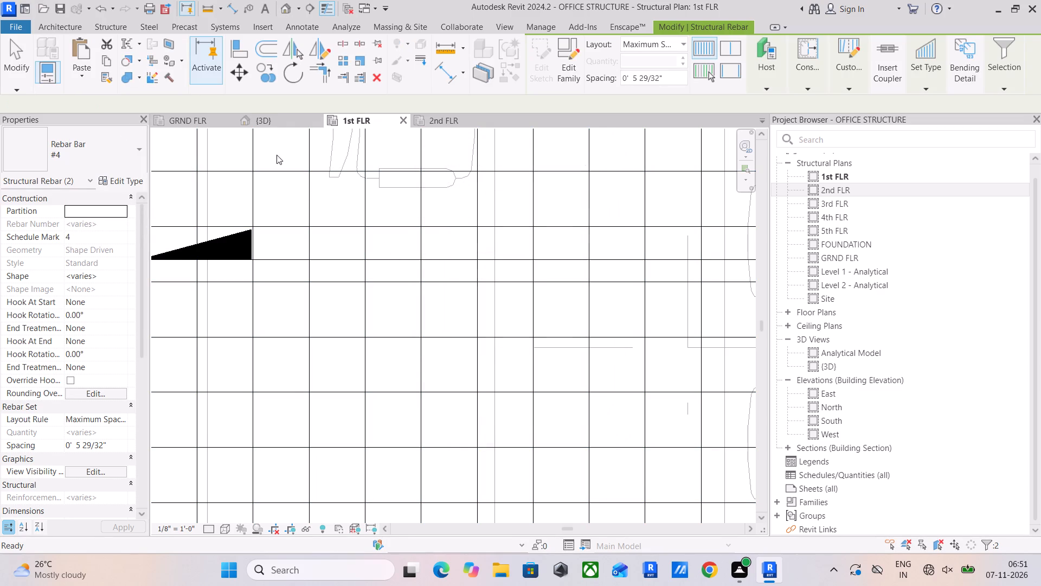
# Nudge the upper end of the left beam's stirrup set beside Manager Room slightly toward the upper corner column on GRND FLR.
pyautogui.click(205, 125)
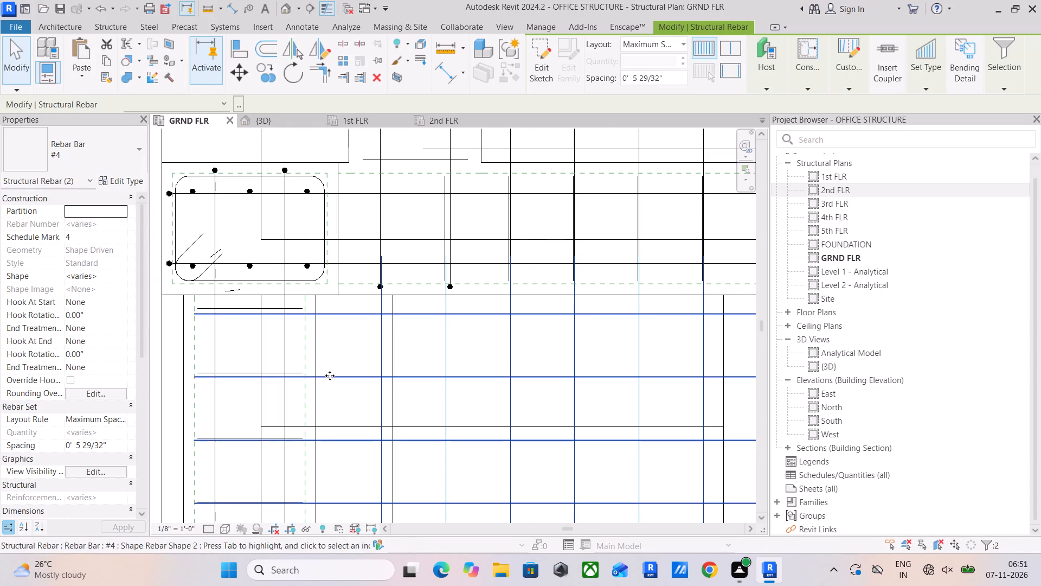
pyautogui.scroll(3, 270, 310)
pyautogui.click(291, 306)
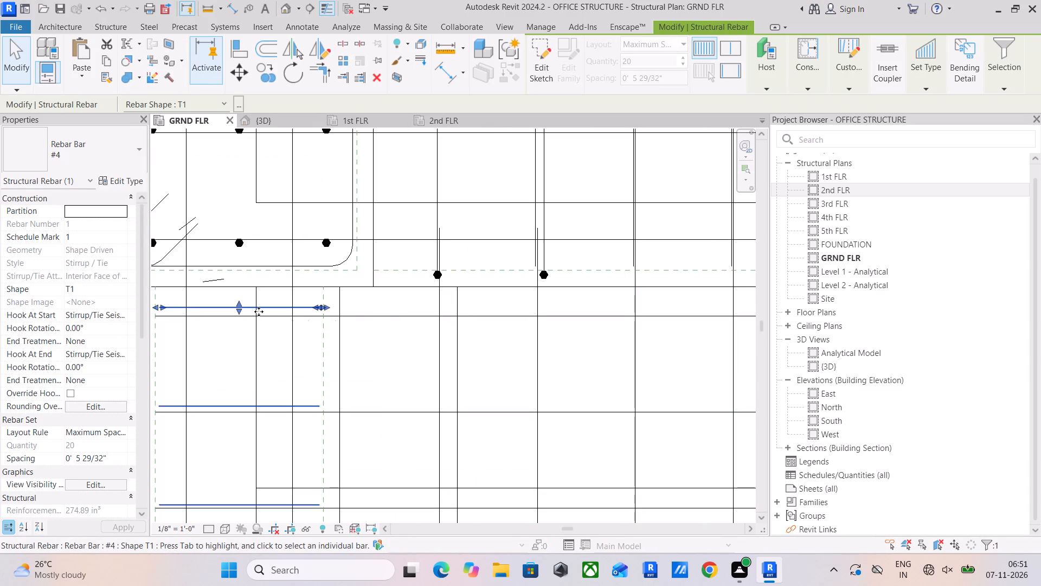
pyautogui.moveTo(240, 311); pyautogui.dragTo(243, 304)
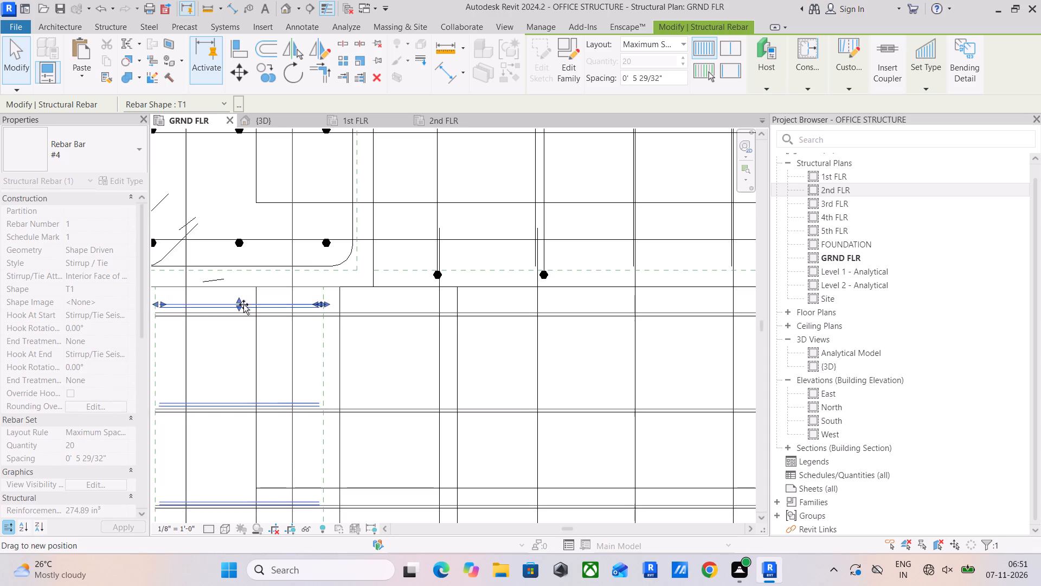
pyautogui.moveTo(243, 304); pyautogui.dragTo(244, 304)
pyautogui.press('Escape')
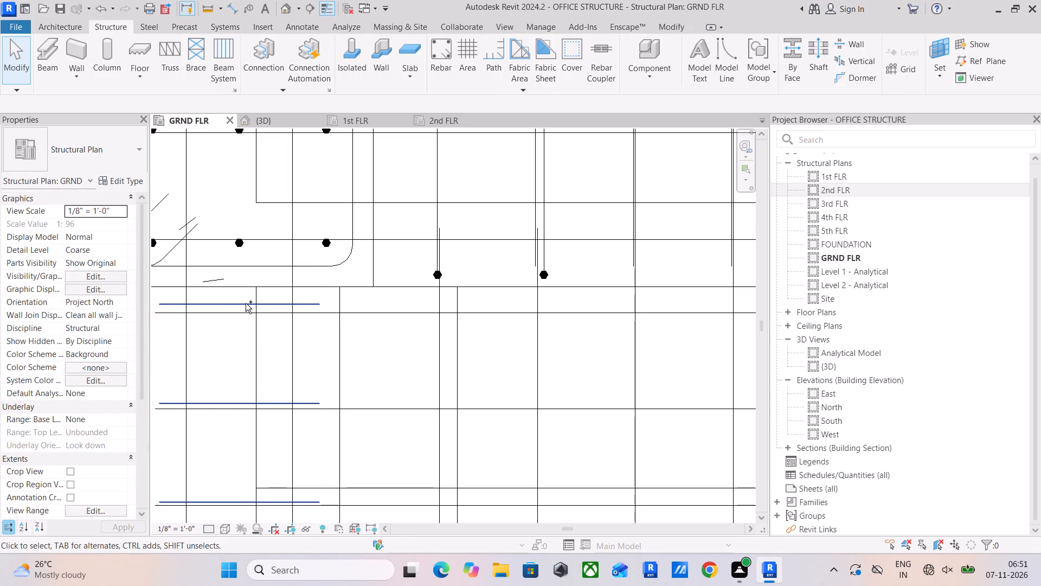
# Pull the lower end of Manager Room's left beam stirrup set away from the lower corner column, and delete the stirrup set.
pyautogui.scroll(-13, 246, 303)
pyautogui.moveTo(265, 315); pyautogui.dragTo(336, 140, button='middle')
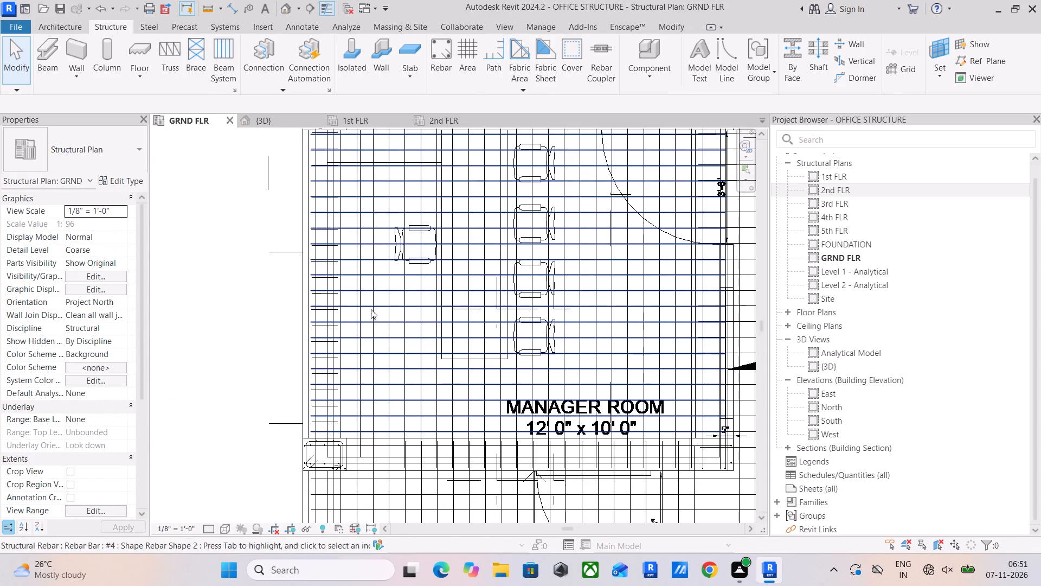
pyautogui.moveTo(360, 405); pyautogui.dragTo(357, 372, button='middle')
pyautogui.scroll(5, 304, 391)
pyautogui.click(345, 393)
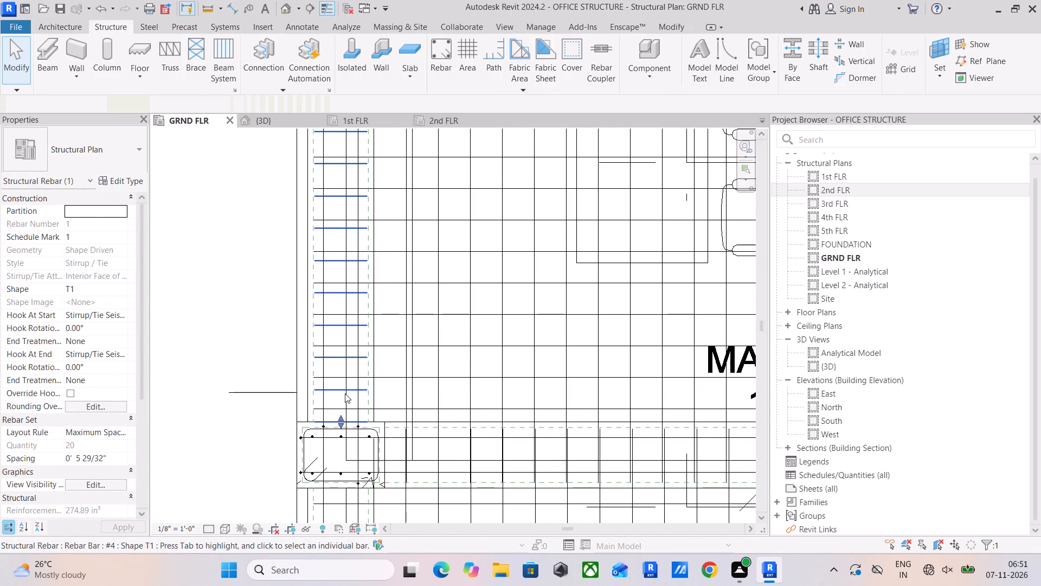
pyautogui.scroll(9, 324, 426)
pyautogui.moveTo(370, 413); pyautogui.dragTo(371, 394)
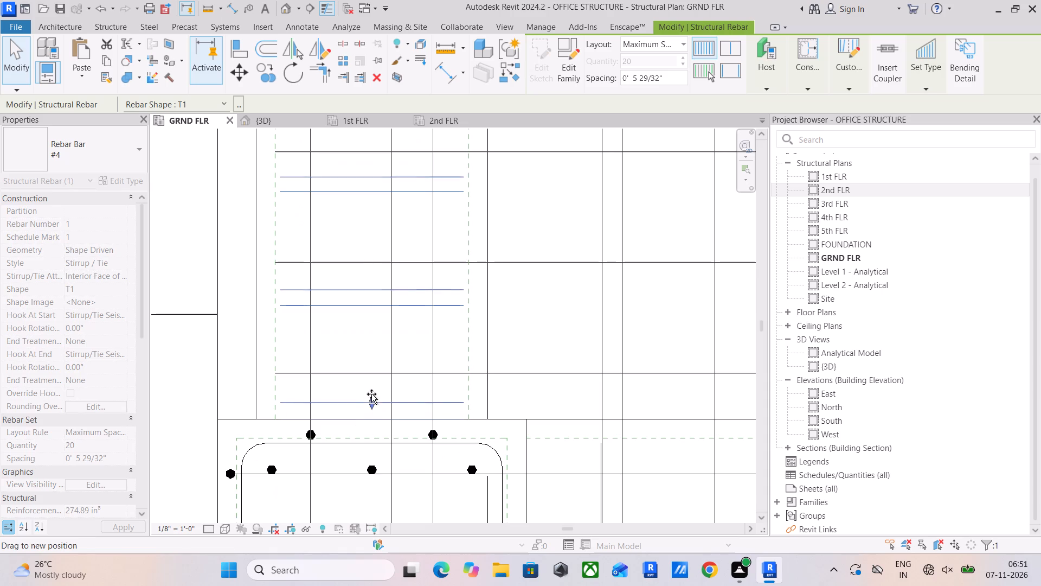
pyautogui.moveTo(371, 394); pyautogui.dragTo(379, 371)
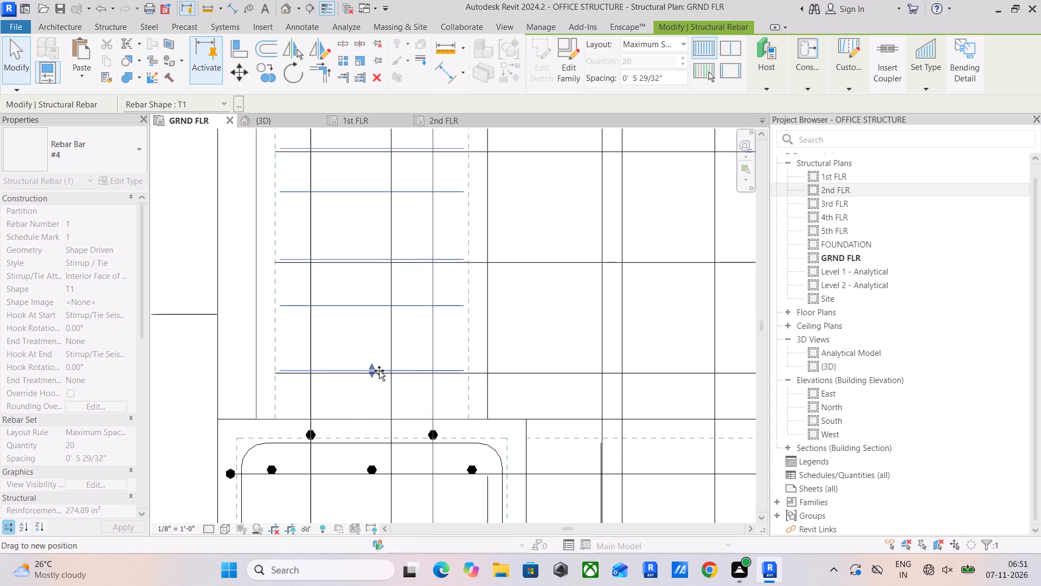
pyautogui.moveTo(379, 371); pyautogui.dragTo(377, 382)
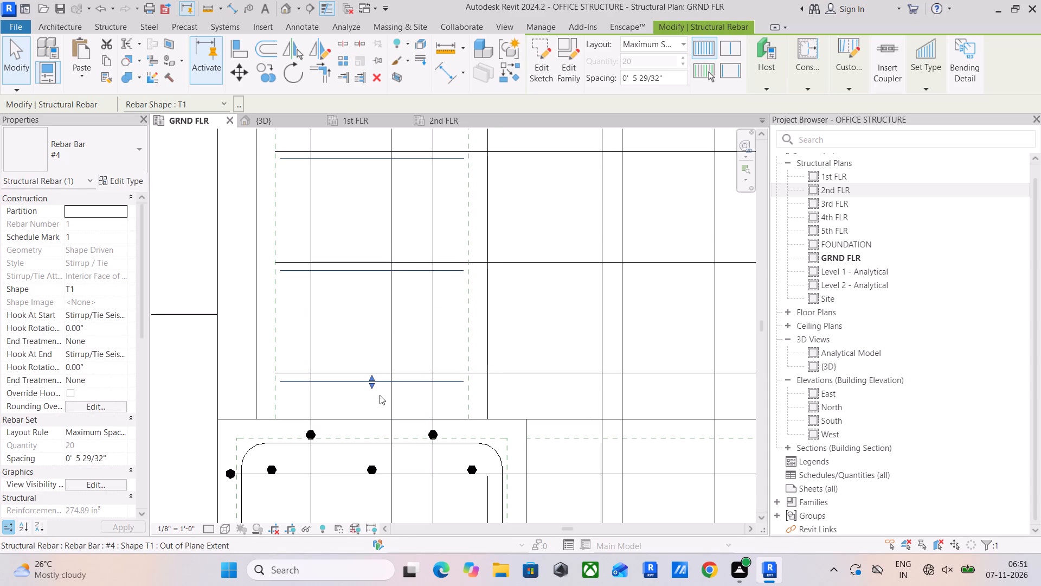
pyautogui.press('Delete')
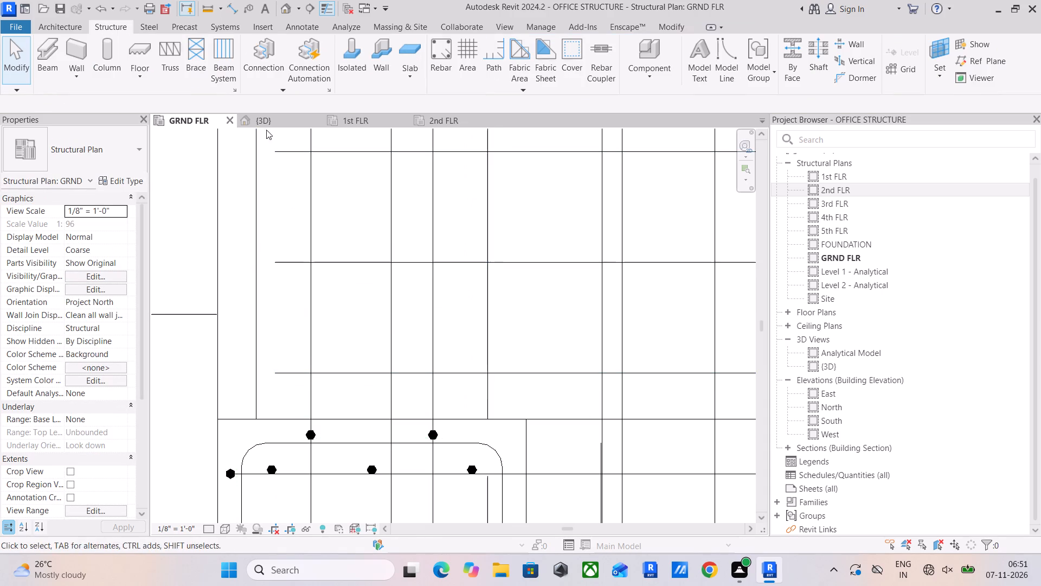
# Copy the left beam's stirrup set beside Manager Room from the 1st FLR plan and paste it aligned to GRND FLR.
pyautogui.click(268, 124)
pyautogui.click(363, 117)
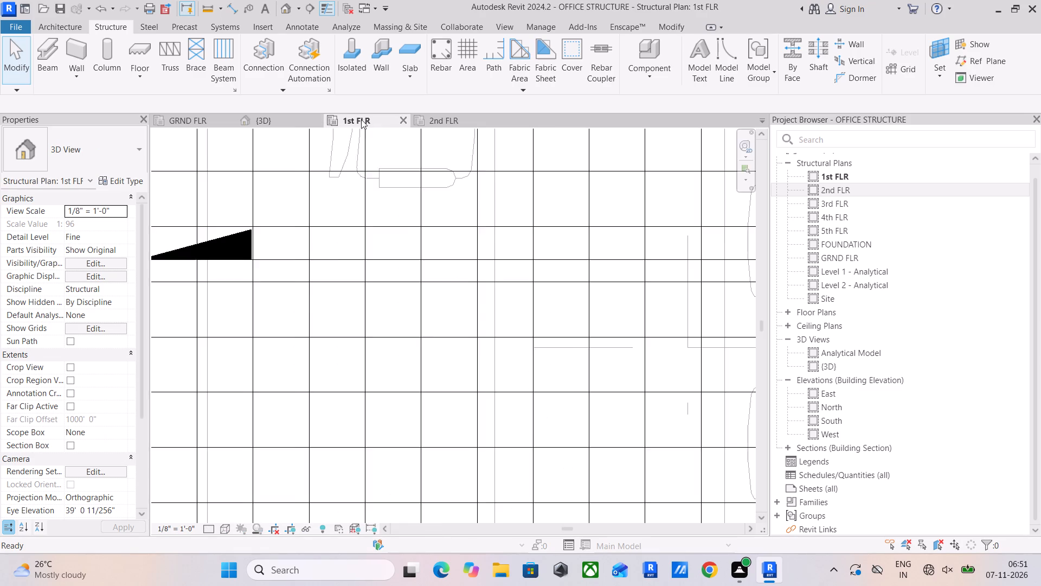
pyautogui.scroll(-10, 312, 319)
pyautogui.moveTo(312, 319); pyautogui.dragTo(356, 275, button='middle')
pyautogui.scroll(5, 319, 305)
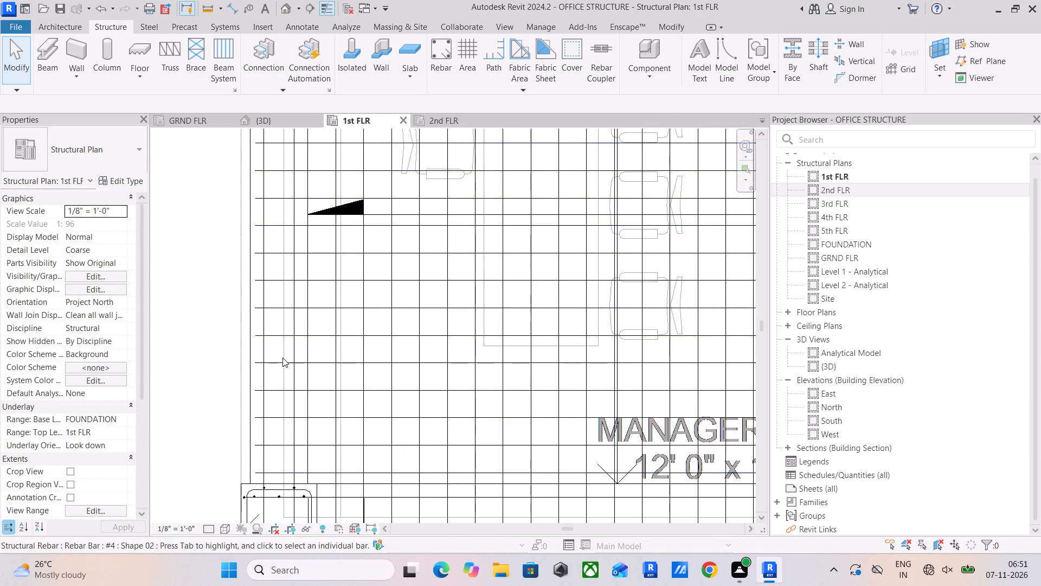
pyautogui.scroll(5, 281, 358)
pyautogui.click(264, 313)
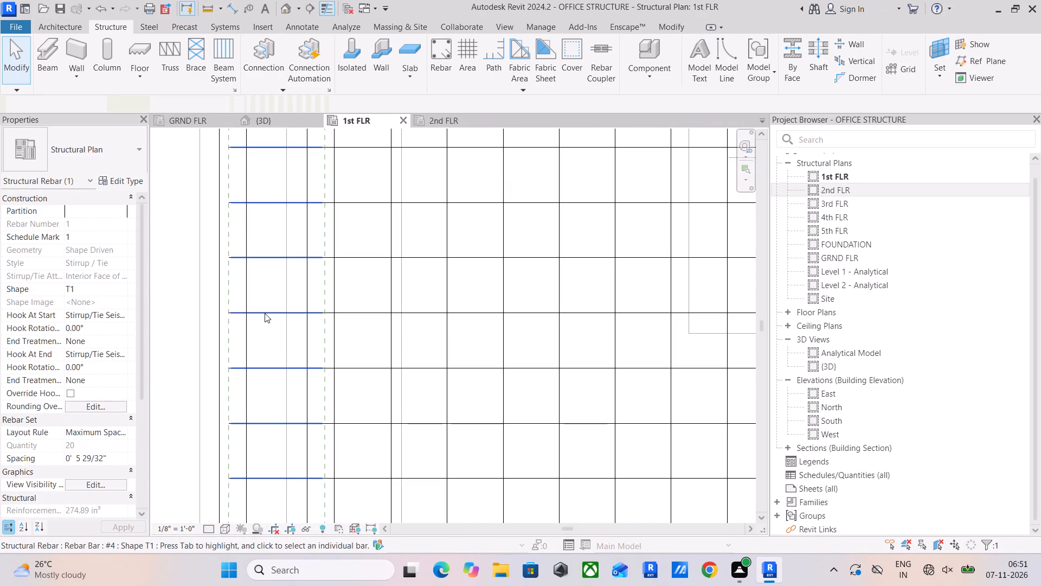
pyautogui.scroll(-2, 267, 362)
pyautogui.scroll(4, 259, 378)
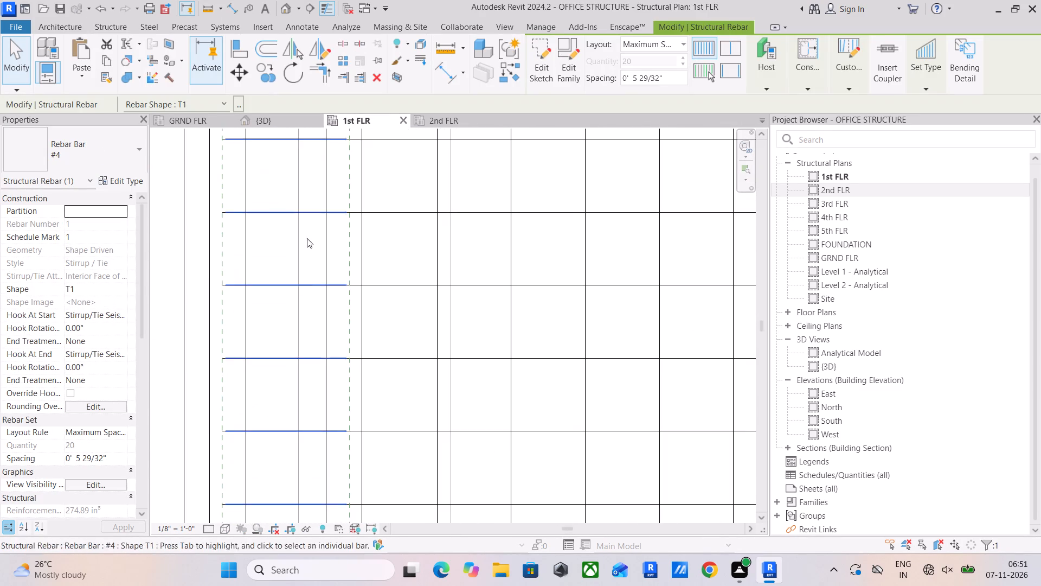
pyautogui.click(107, 63)
pyautogui.click(85, 75)
pyautogui.click(121, 130)
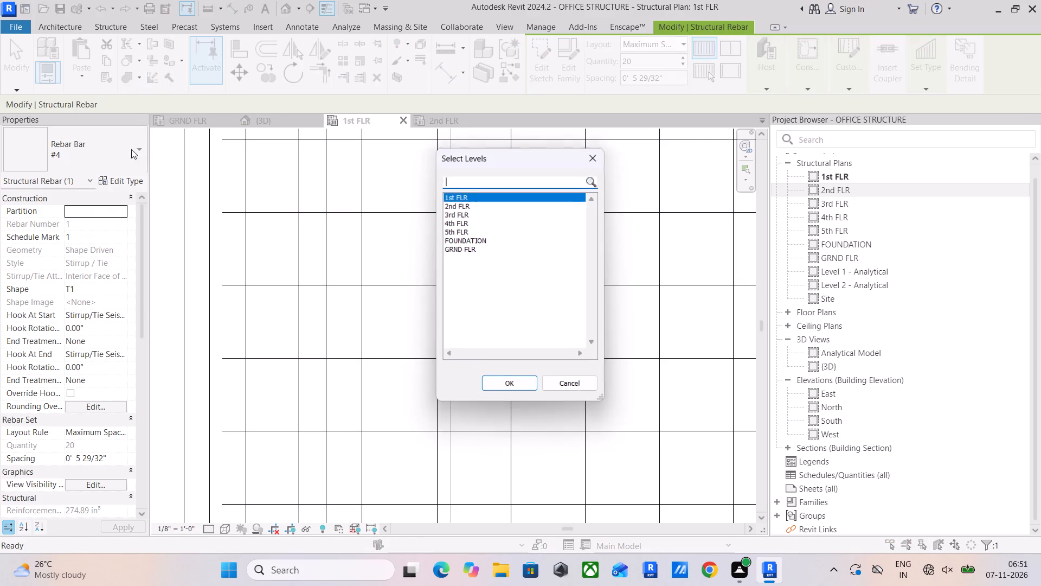
pyautogui.click(456, 244)
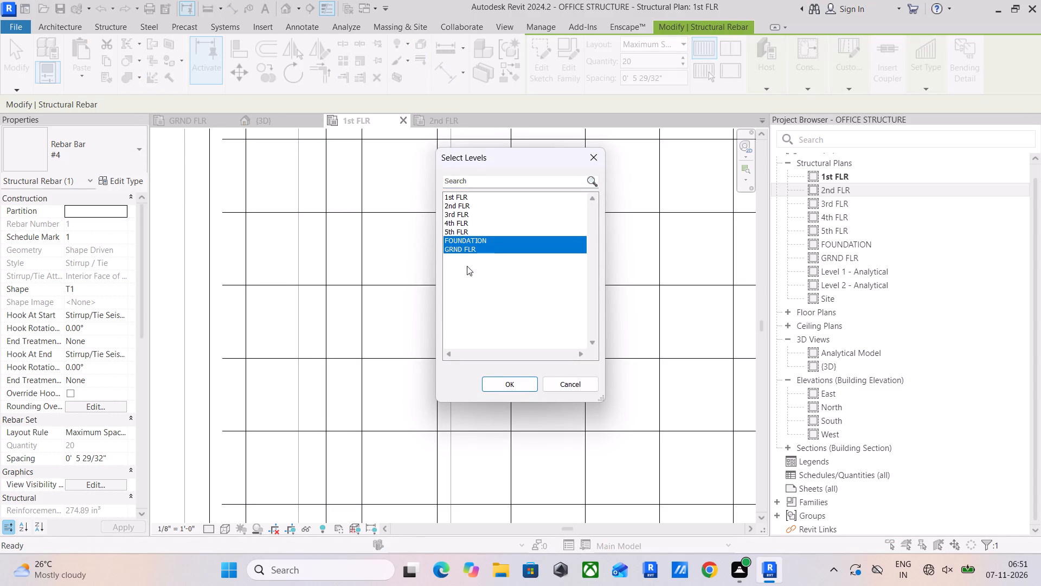
pyautogui.click(465, 272)
pyautogui.click(465, 251)
pyautogui.click(517, 382)
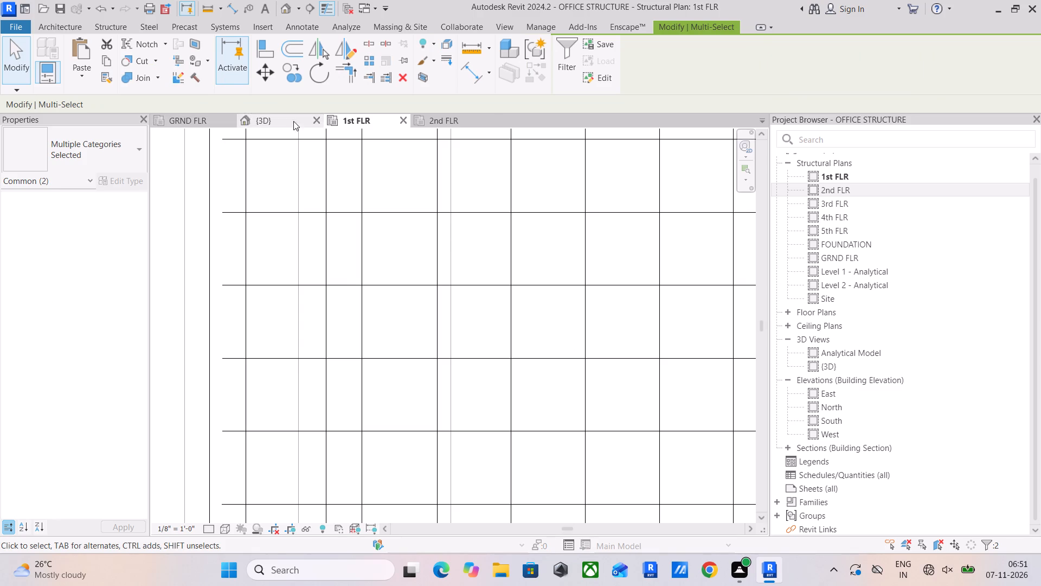
# Examine the left beam, column and slab reinforcement around Manager Room and Account on the GRND FLR plan.
pyautogui.click(204, 118)
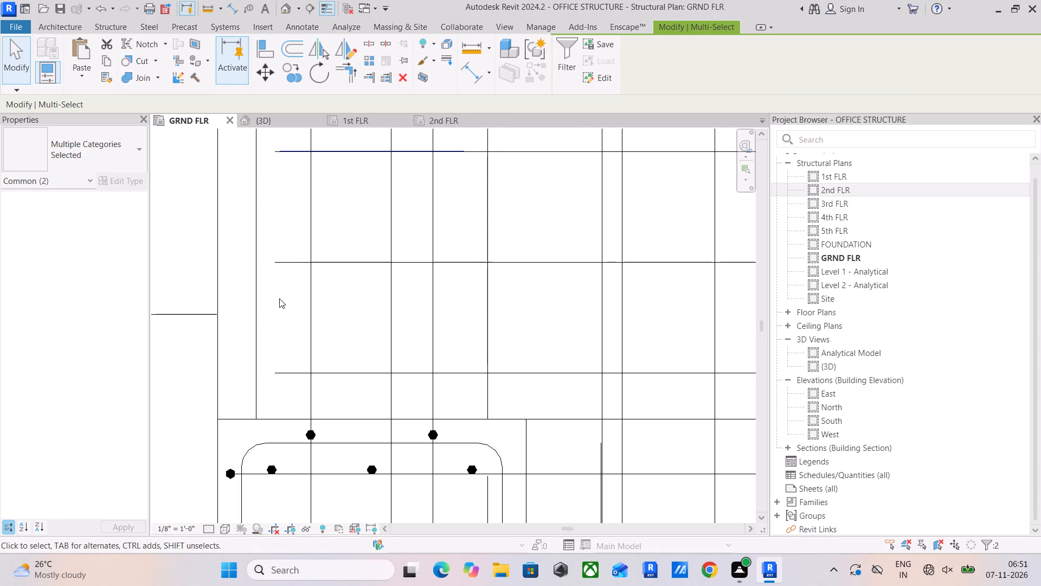
pyautogui.scroll(-5, 279, 298)
pyautogui.scroll(-7, 344, 302)
pyautogui.moveTo(362, 311); pyautogui.dragTo(354, 181, button='middle')
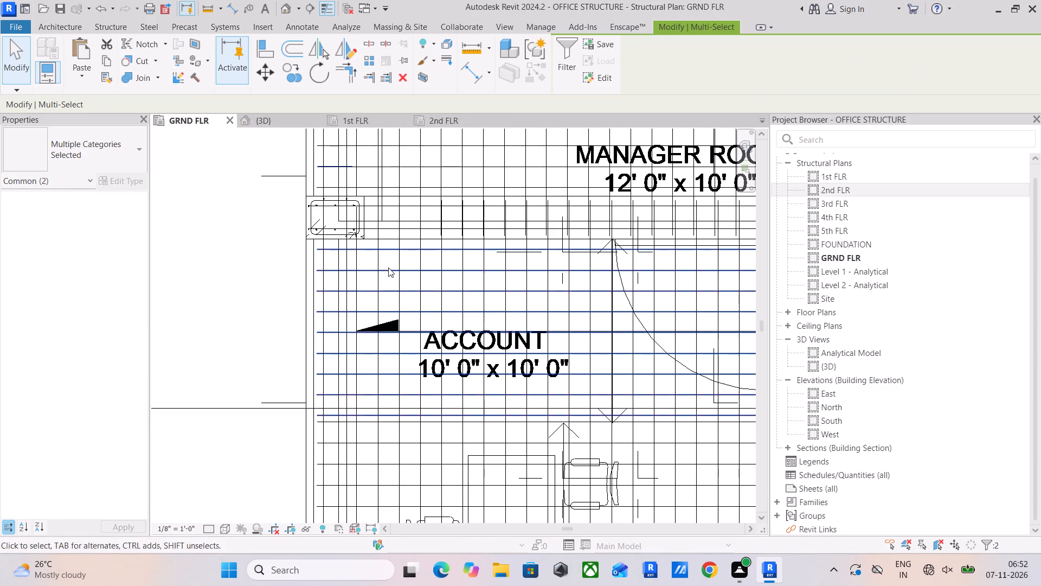
pyautogui.moveTo(388, 269); pyautogui.dragTo(388, 158, button='middle')
pyautogui.moveTo(359, 373); pyautogui.dragTo(332, 227, button='middle')
pyautogui.scroll(-3, 333, 237)
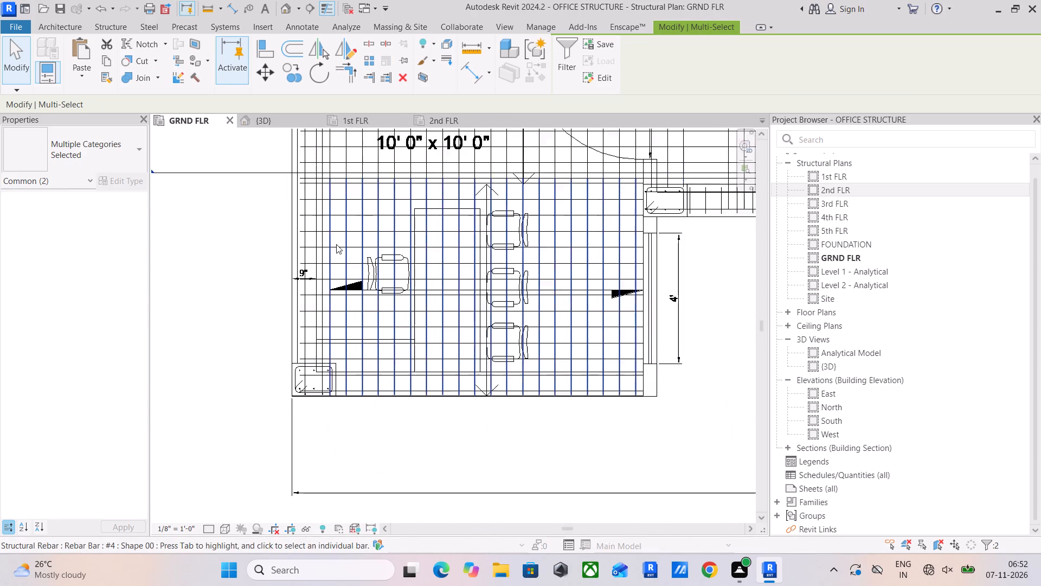
pyautogui.moveTo(341, 254); pyautogui.dragTo(330, 313, button='middle')
pyautogui.scroll(9, 316, 355)
pyautogui.moveTo(294, 380); pyautogui.dragTo(295, 536, button='middle')
pyautogui.scroll(-2, 345, 346)
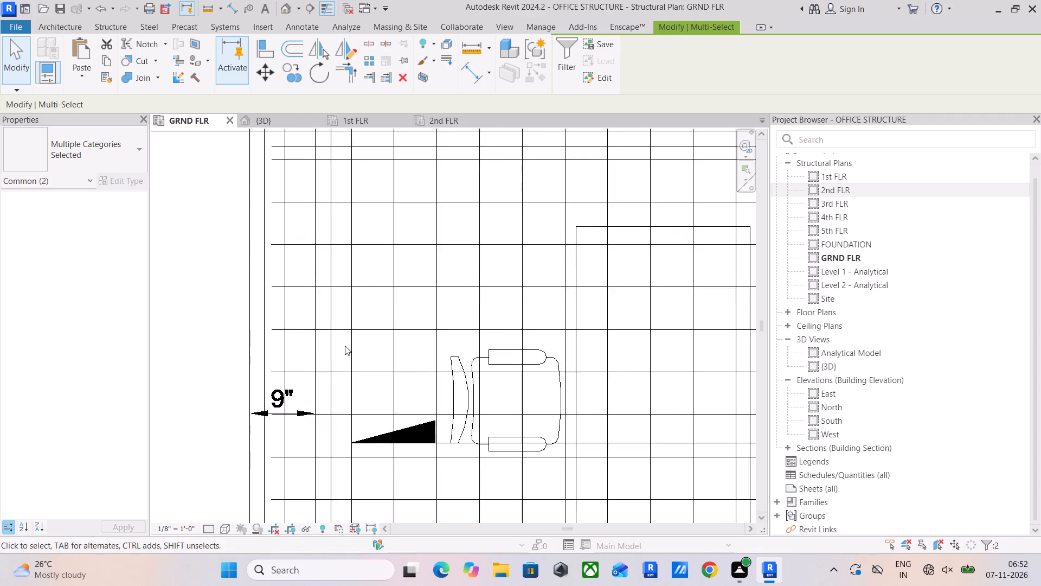
pyautogui.scroll(-3, 345, 346)
pyautogui.moveTo(352, 327); pyautogui.dragTo(330, 422, button='middle')
pyautogui.scroll(5, 336, 321)
pyautogui.scroll(-11, 336, 320)
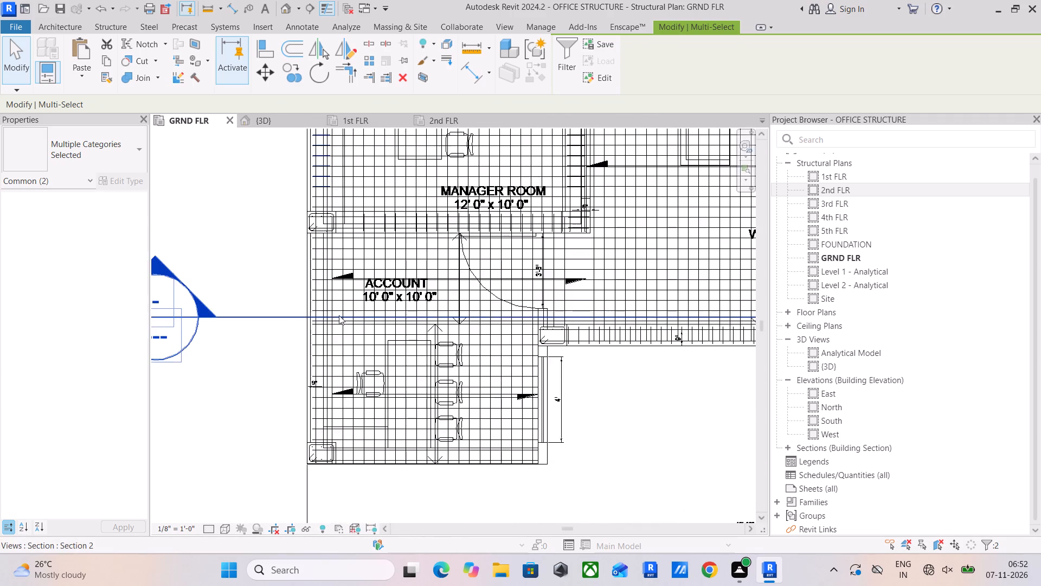
pyautogui.moveTo(339, 315); pyautogui.dragTo(331, 400, button='middle')
pyautogui.scroll(6, 322, 287)
pyautogui.scroll(5, 351, 320)
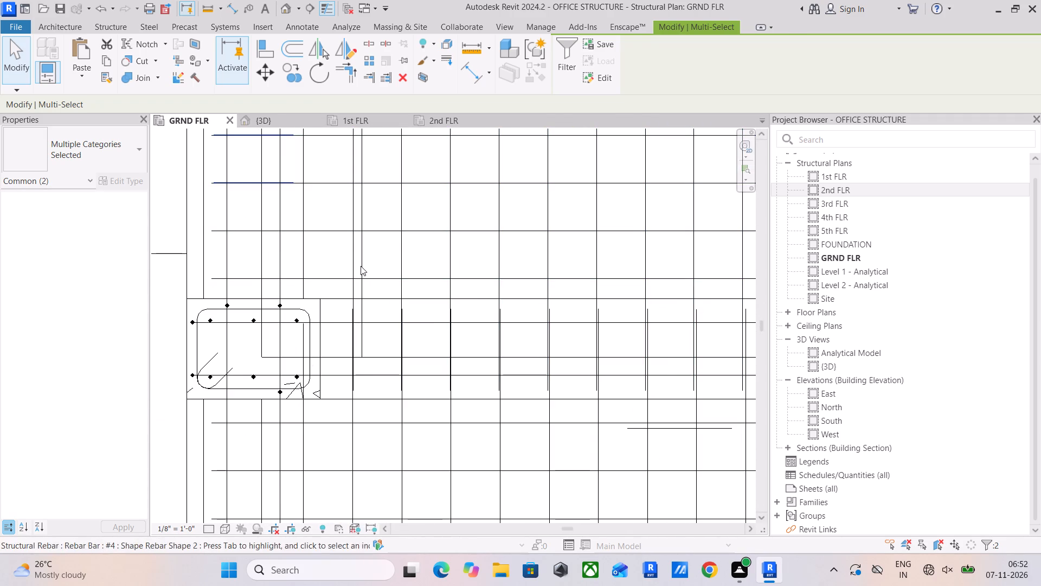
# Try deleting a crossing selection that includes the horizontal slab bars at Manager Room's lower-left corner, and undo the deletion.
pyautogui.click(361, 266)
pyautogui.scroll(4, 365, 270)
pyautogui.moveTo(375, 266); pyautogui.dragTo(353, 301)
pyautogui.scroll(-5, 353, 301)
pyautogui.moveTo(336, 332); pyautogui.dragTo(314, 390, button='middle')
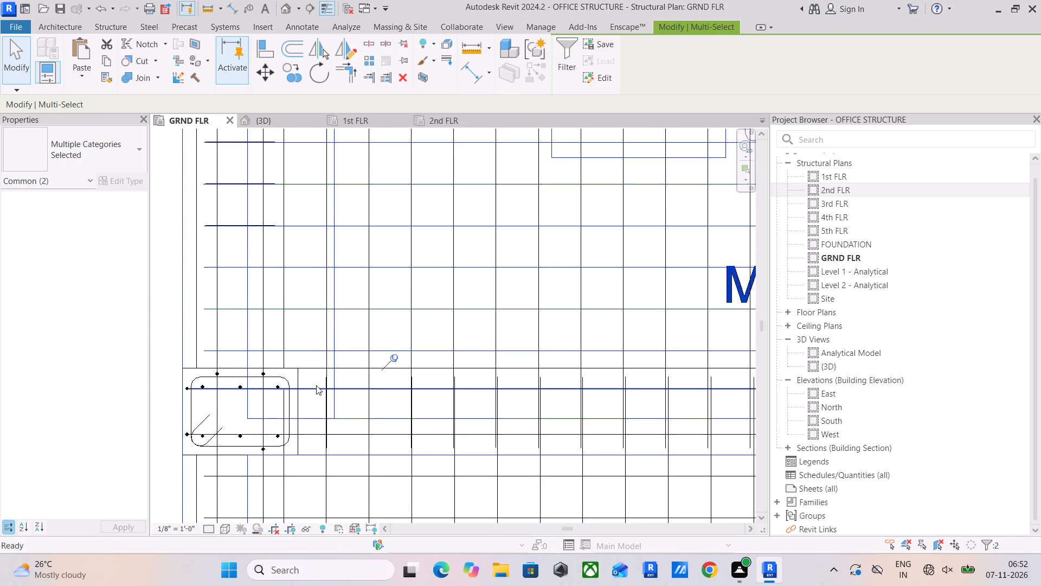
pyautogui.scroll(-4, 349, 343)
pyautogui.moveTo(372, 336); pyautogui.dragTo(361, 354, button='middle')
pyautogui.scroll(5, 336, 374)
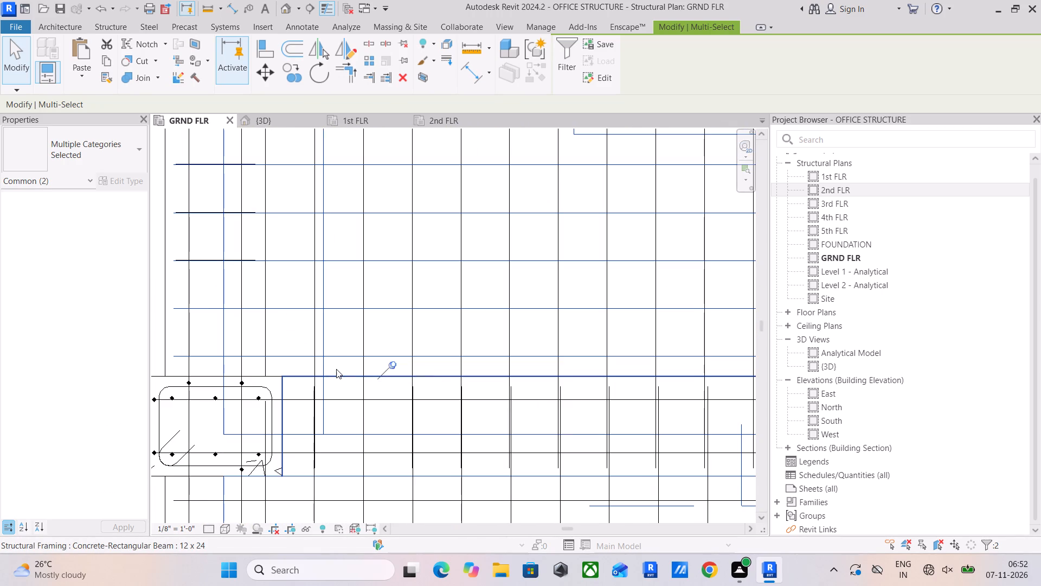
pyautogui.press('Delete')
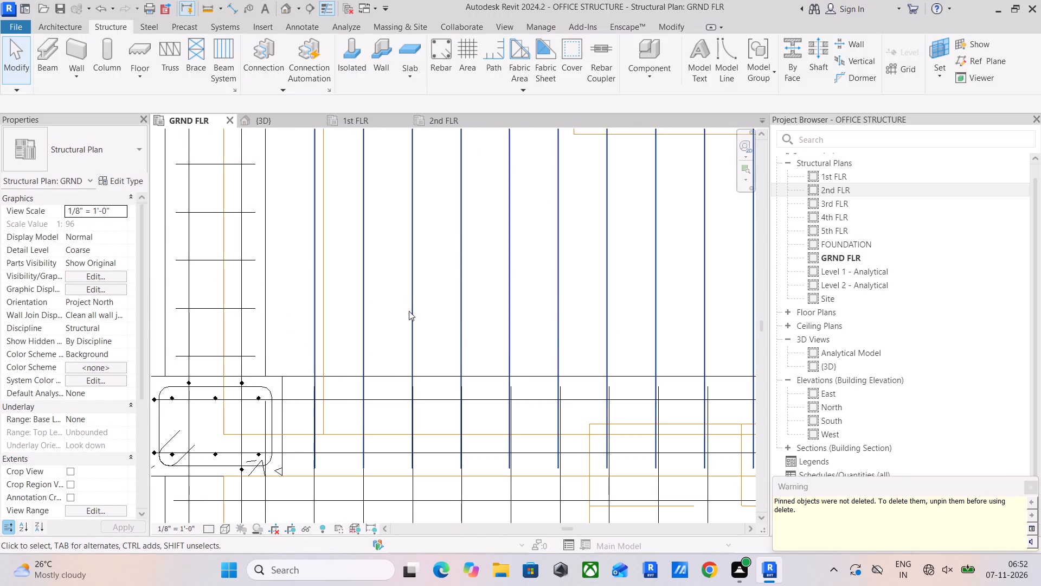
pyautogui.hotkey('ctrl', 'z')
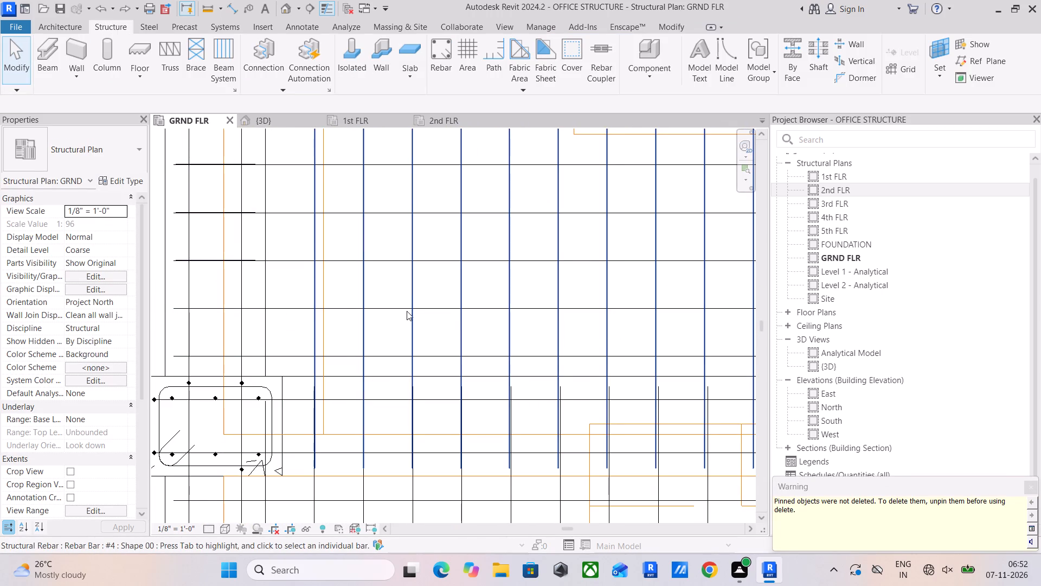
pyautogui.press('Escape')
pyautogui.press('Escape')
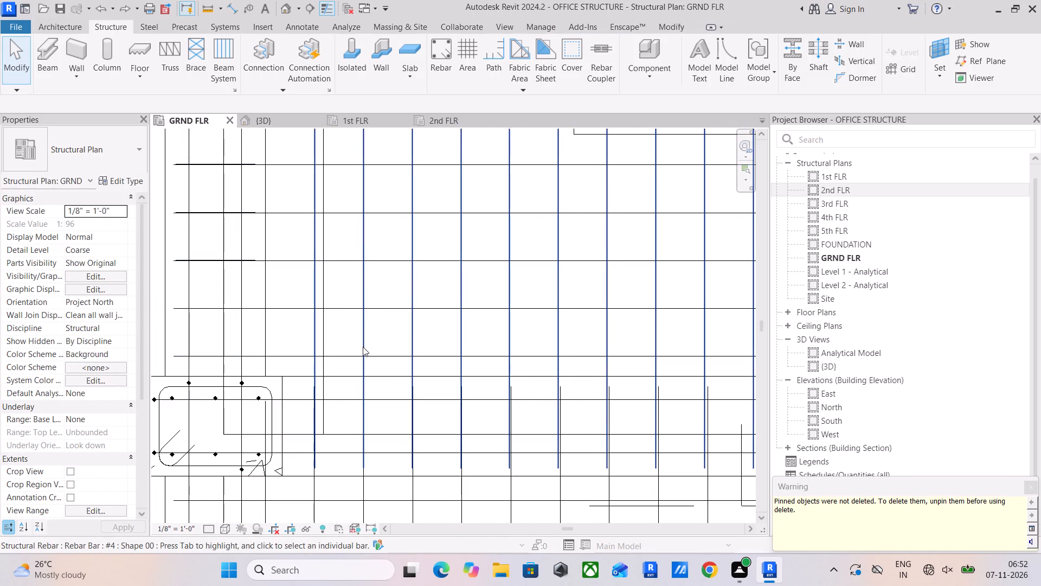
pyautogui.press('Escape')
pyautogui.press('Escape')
# Delete the horizontal and vertical slab rebar sets crossing Manager Room's lower-left corner on the GRND FLR plan.
pyautogui.scroll(9, 317, 355)
pyautogui.moveTo(322, 332); pyautogui.dragTo(313, 347)
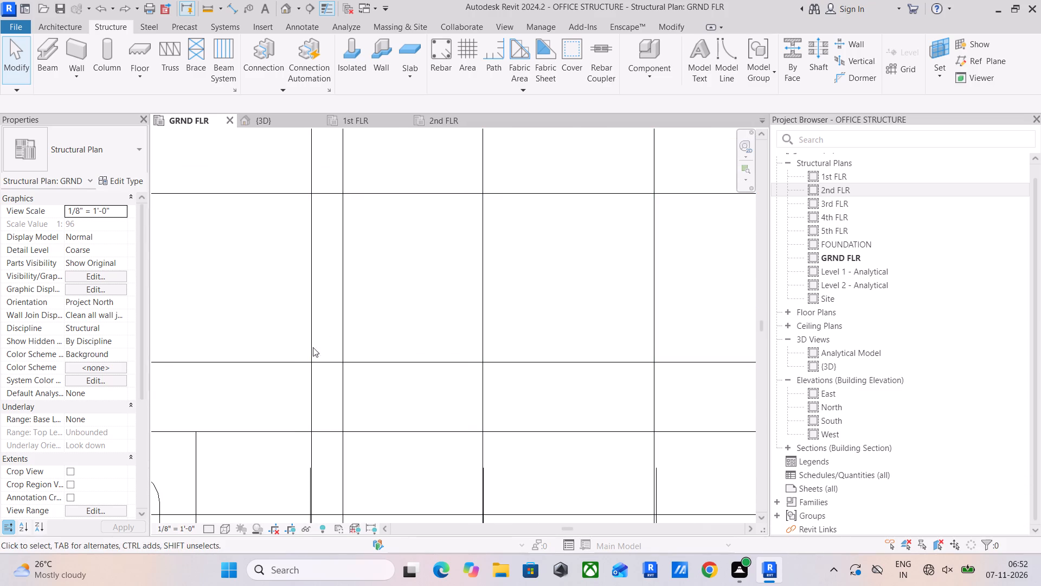
pyautogui.moveTo(313, 347); pyautogui.dragTo(298, 369)
pyautogui.scroll(-11, 309, 359)
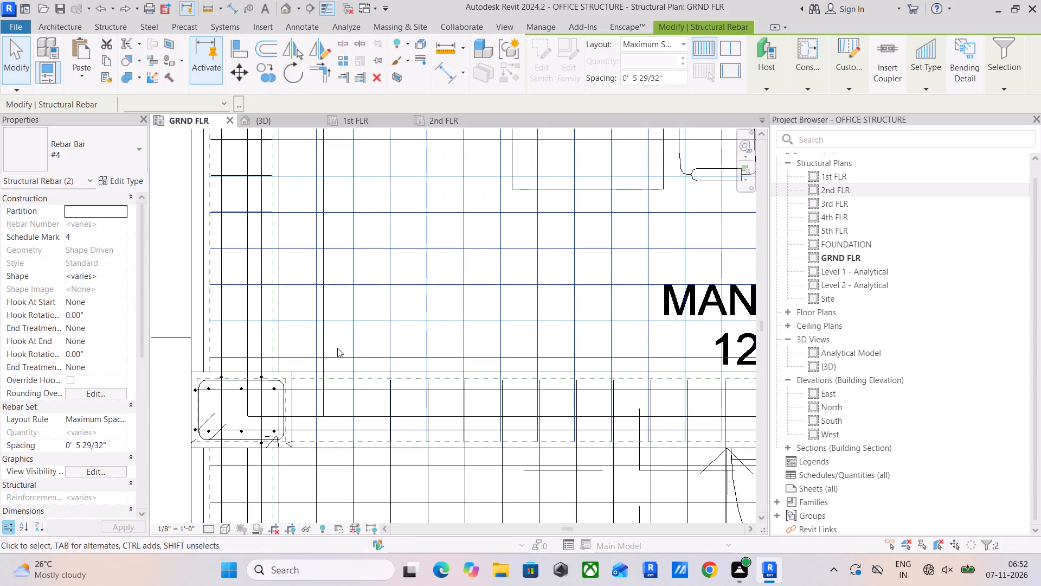
pyautogui.press('Delete')
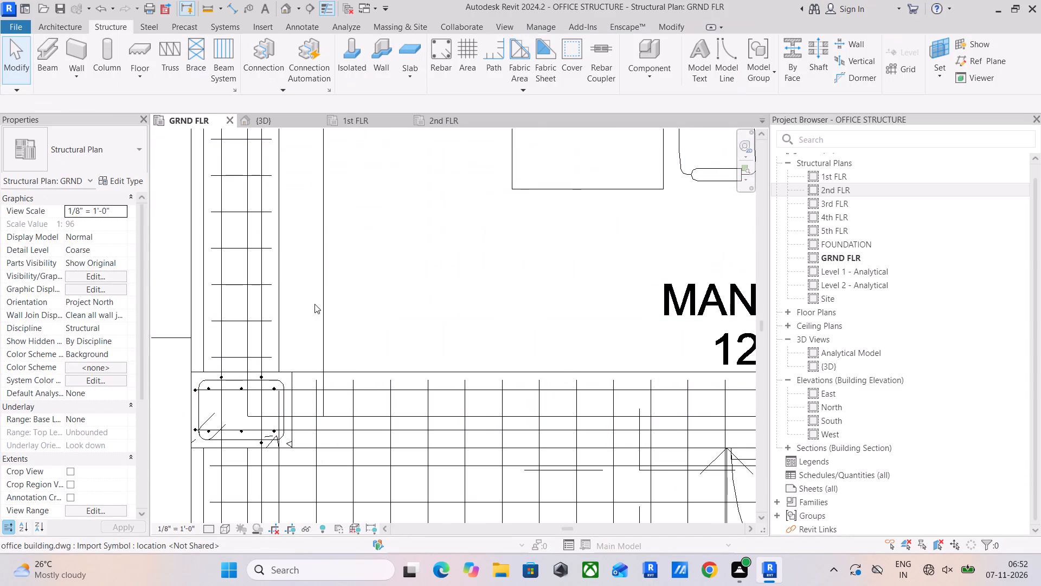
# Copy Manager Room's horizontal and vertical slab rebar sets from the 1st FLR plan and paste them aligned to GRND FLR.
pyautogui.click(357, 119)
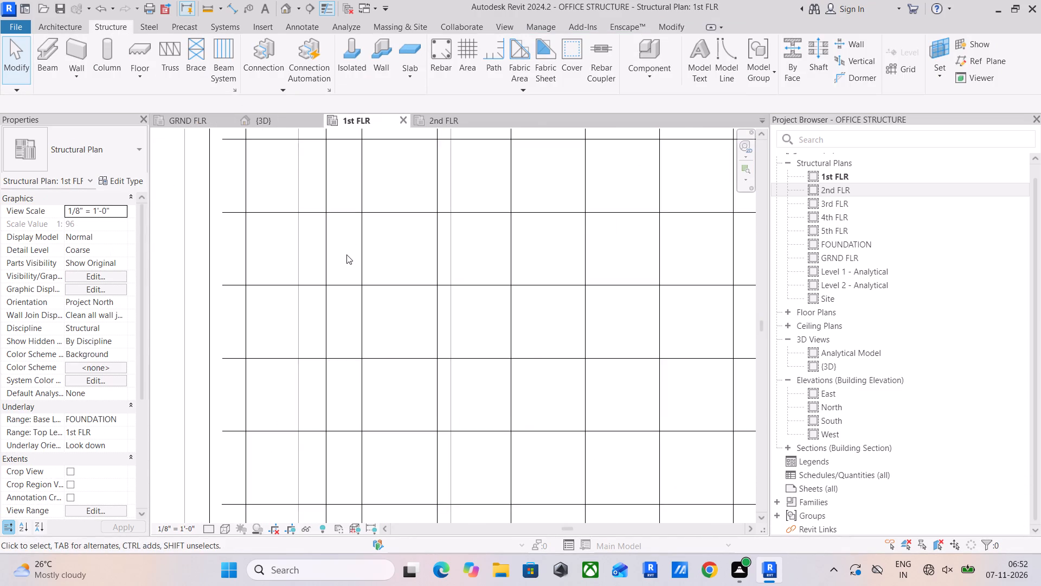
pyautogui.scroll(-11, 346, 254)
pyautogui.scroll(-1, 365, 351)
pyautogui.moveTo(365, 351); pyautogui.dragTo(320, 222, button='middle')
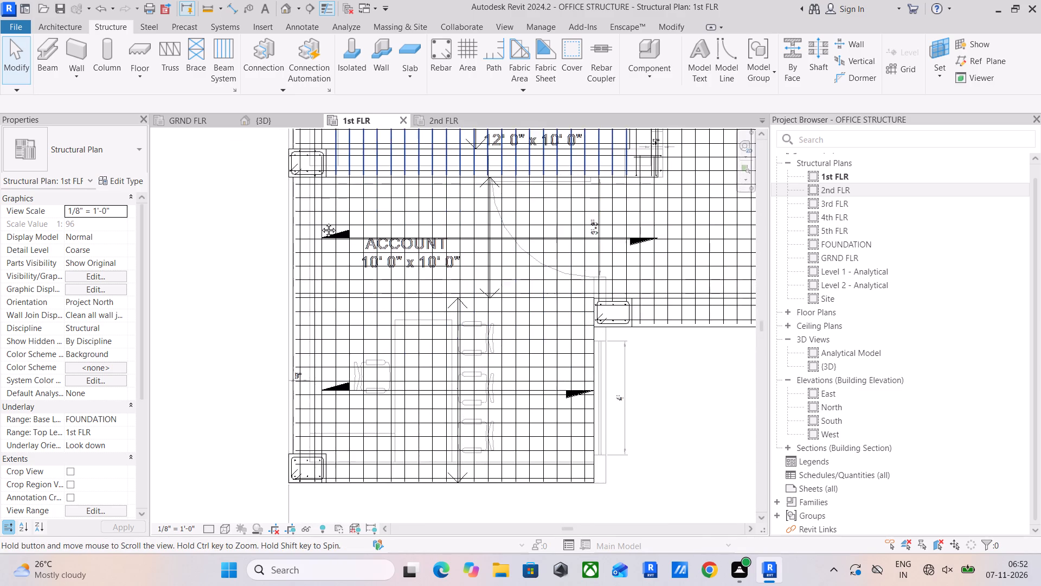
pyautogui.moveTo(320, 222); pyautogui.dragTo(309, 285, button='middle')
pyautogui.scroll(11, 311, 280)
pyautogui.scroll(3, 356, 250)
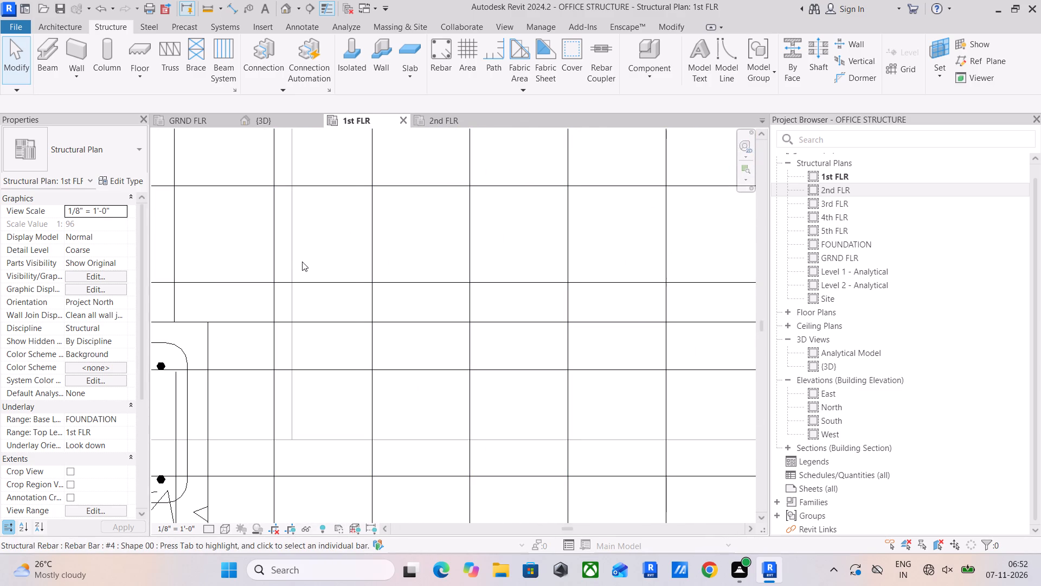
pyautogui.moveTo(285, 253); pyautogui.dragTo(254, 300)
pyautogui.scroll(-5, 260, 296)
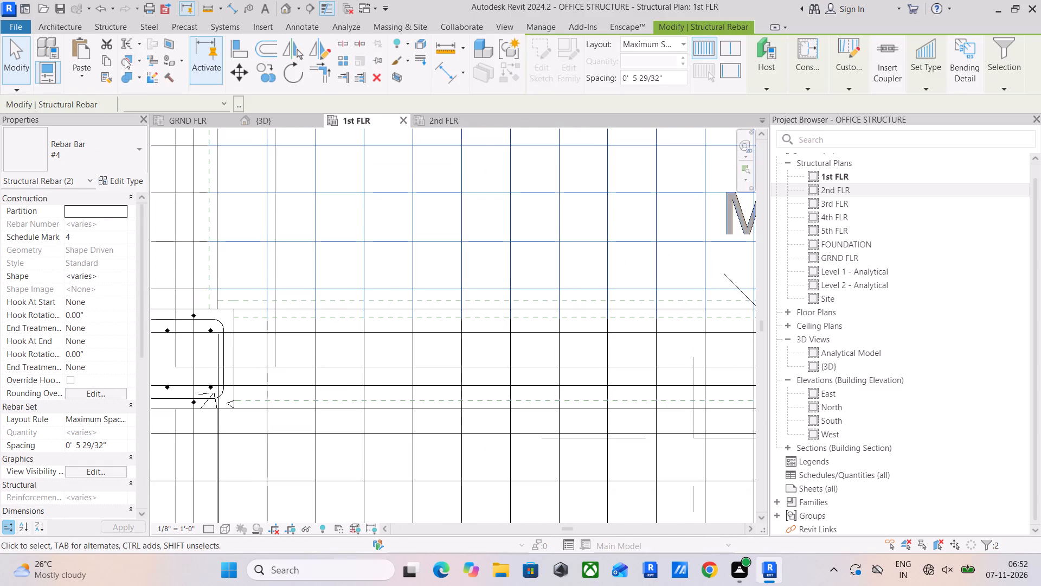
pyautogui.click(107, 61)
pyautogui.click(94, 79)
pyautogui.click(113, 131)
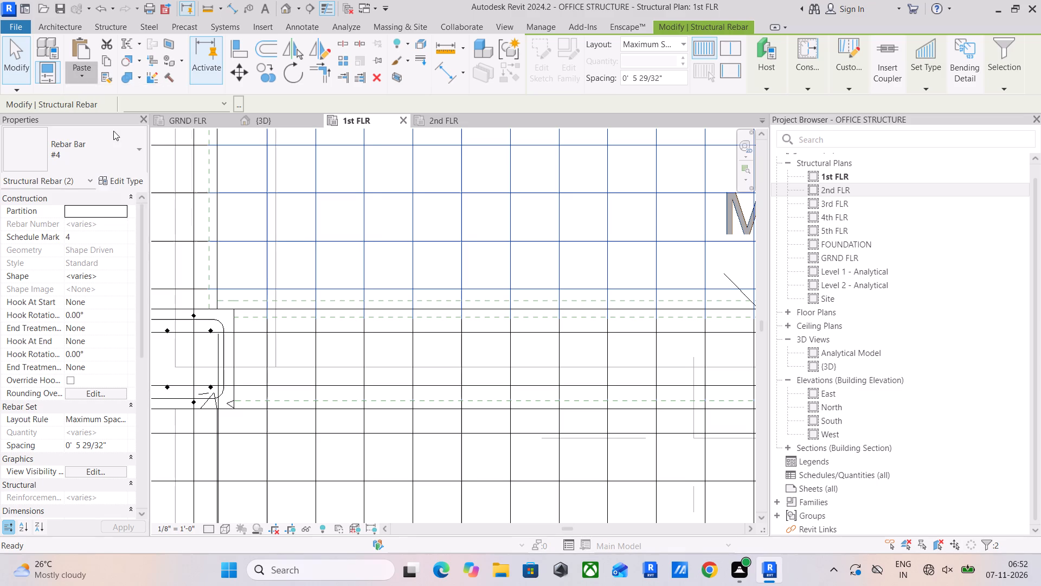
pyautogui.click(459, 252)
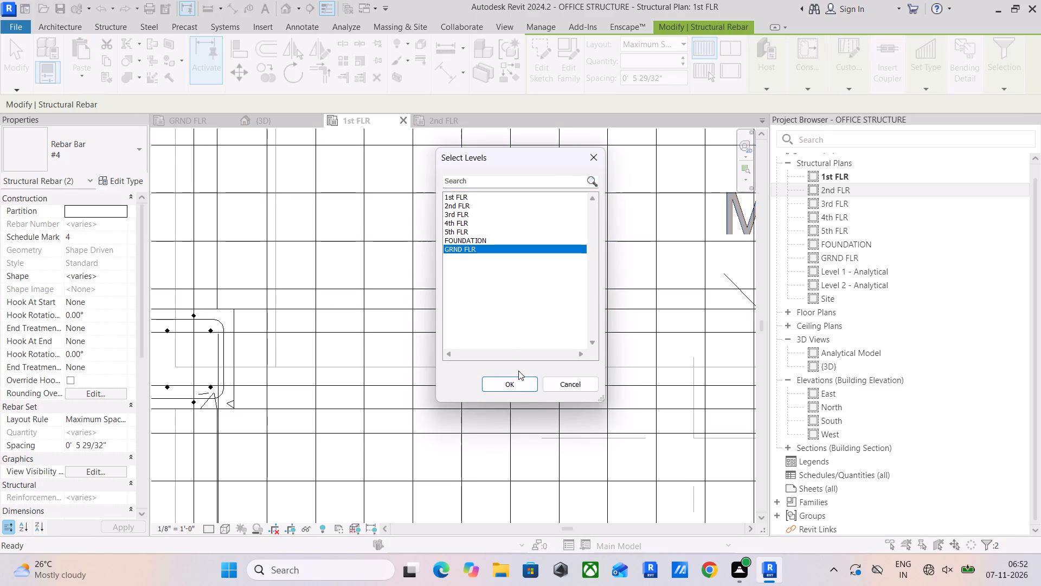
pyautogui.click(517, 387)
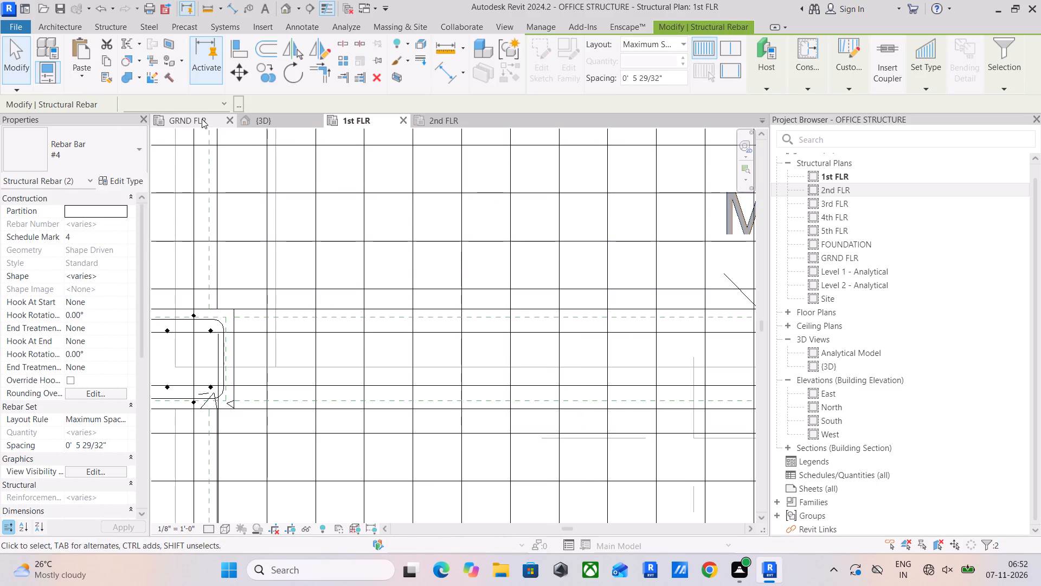
# Delete the left beam's stirrup set beside Manager Room on the GRND FLR plan.
pyautogui.click(202, 119)
pyautogui.scroll(4, 252, 273)
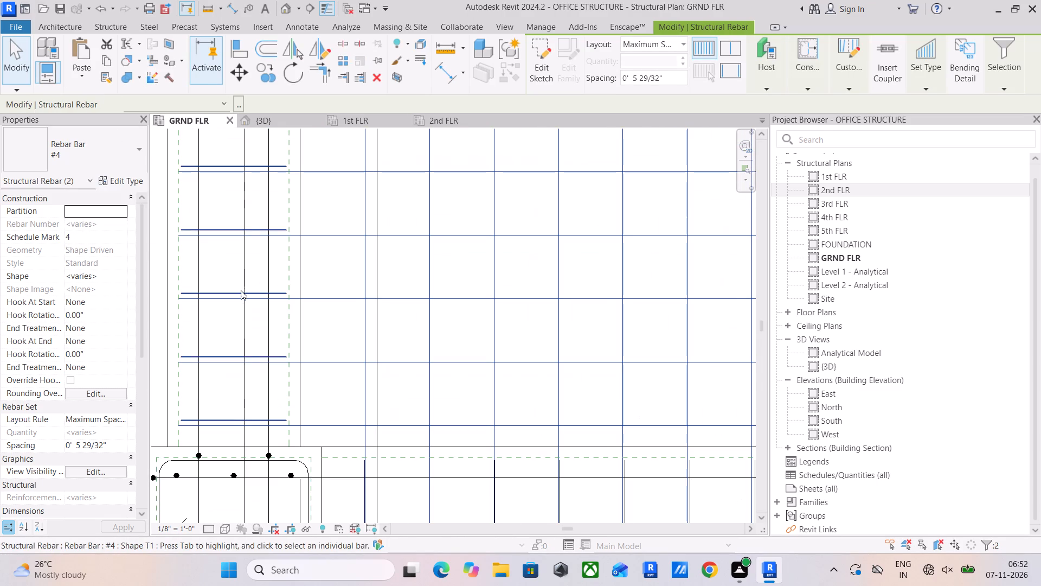
pyautogui.scroll(1, 241, 290)
pyautogui.click(241, 290)
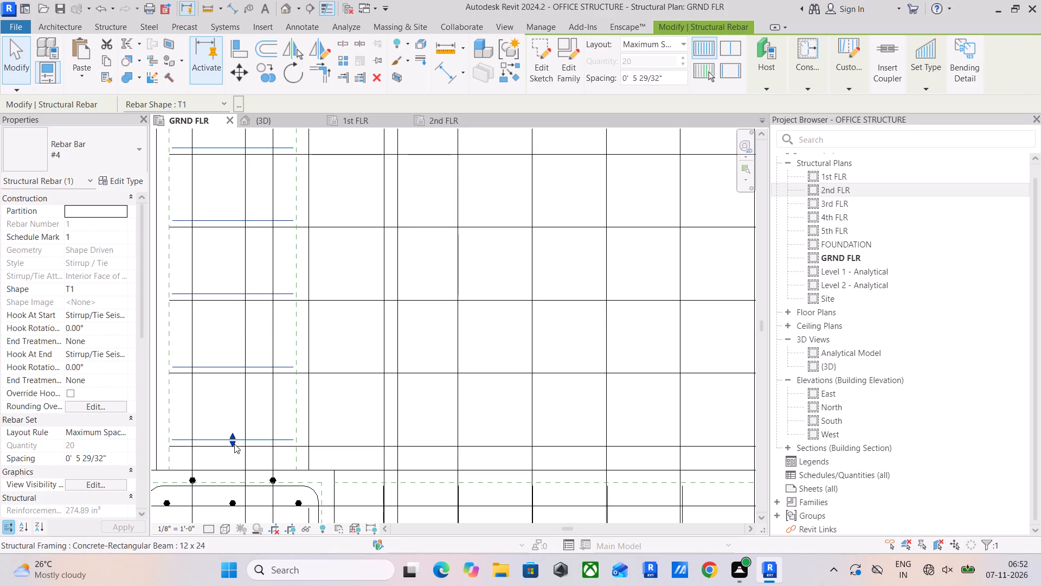
pyautogui.click(233, 440)
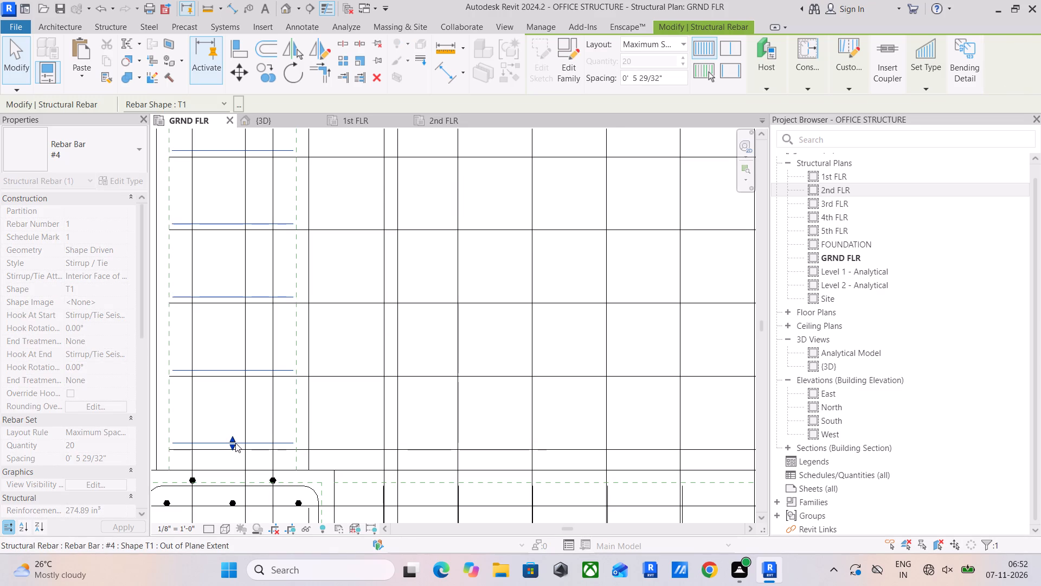
pyautogui.hotkey('ctrl', 'z')
pyautogui.click(235, 368)
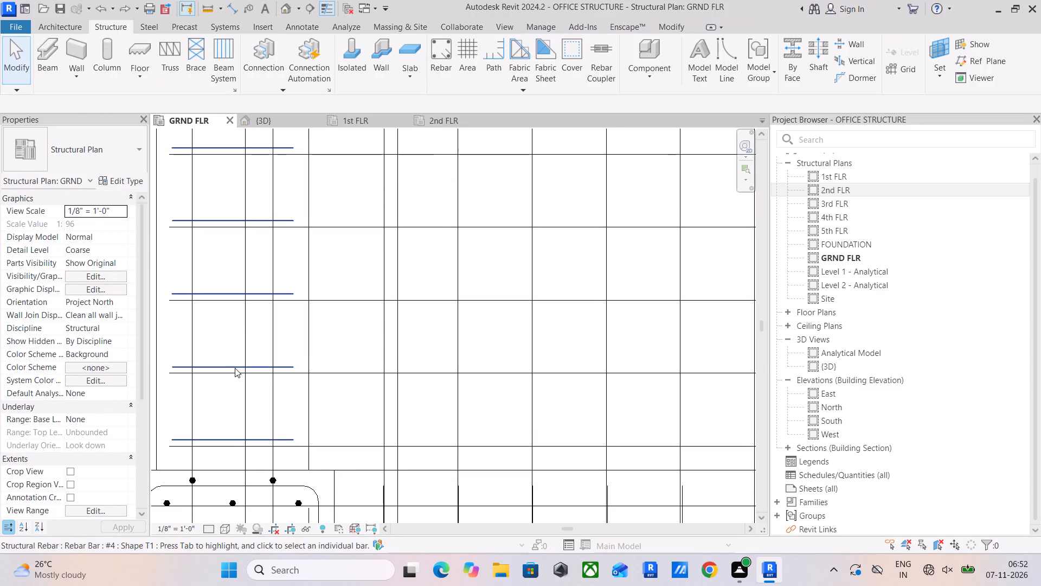
pyautogui.press('Delete')
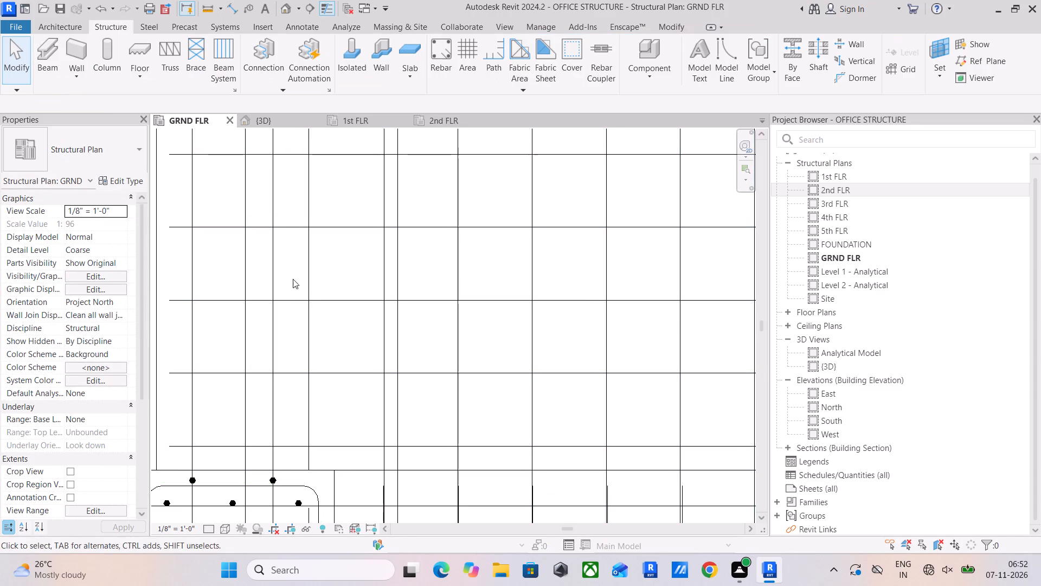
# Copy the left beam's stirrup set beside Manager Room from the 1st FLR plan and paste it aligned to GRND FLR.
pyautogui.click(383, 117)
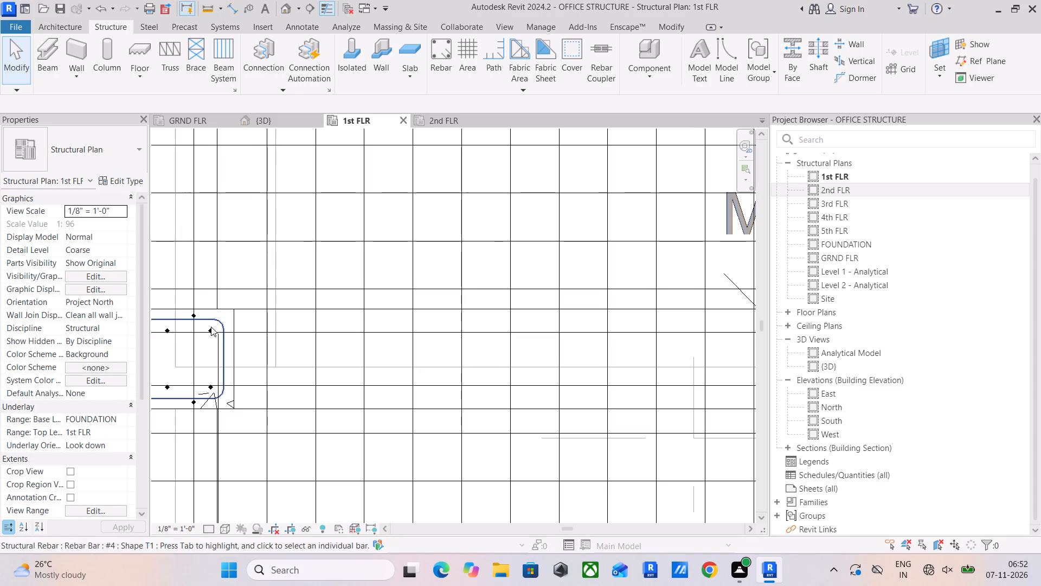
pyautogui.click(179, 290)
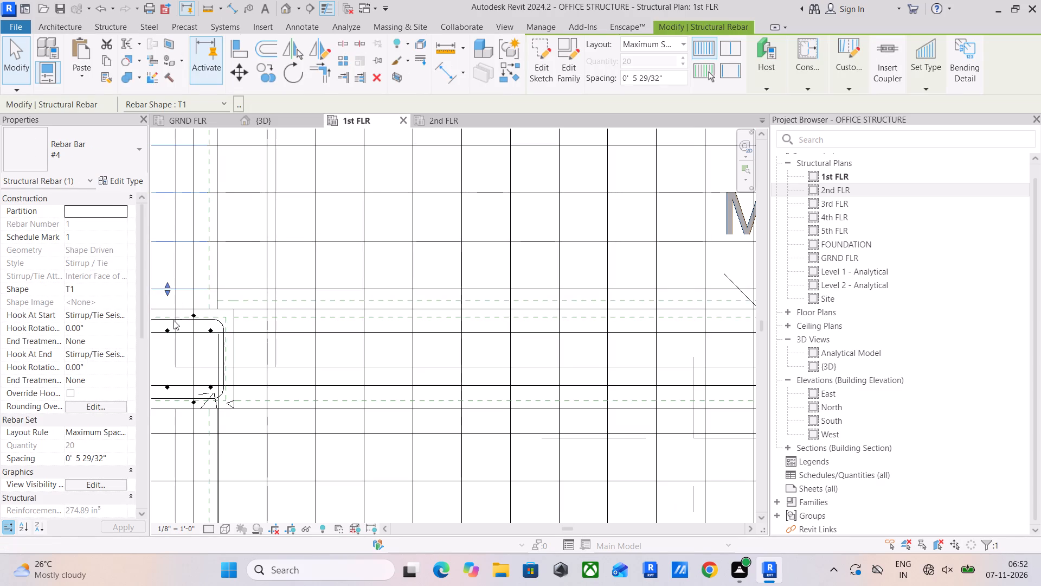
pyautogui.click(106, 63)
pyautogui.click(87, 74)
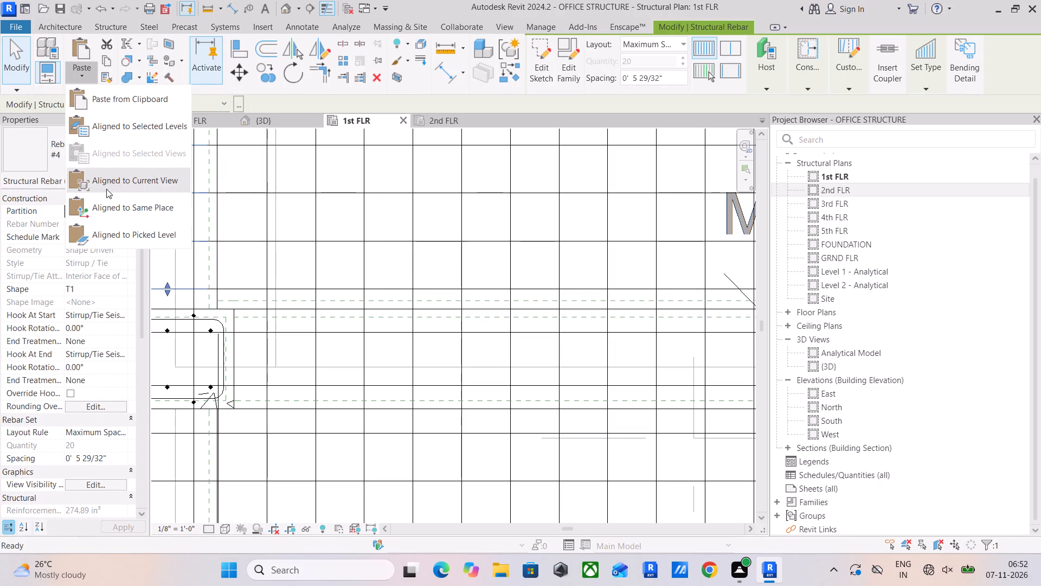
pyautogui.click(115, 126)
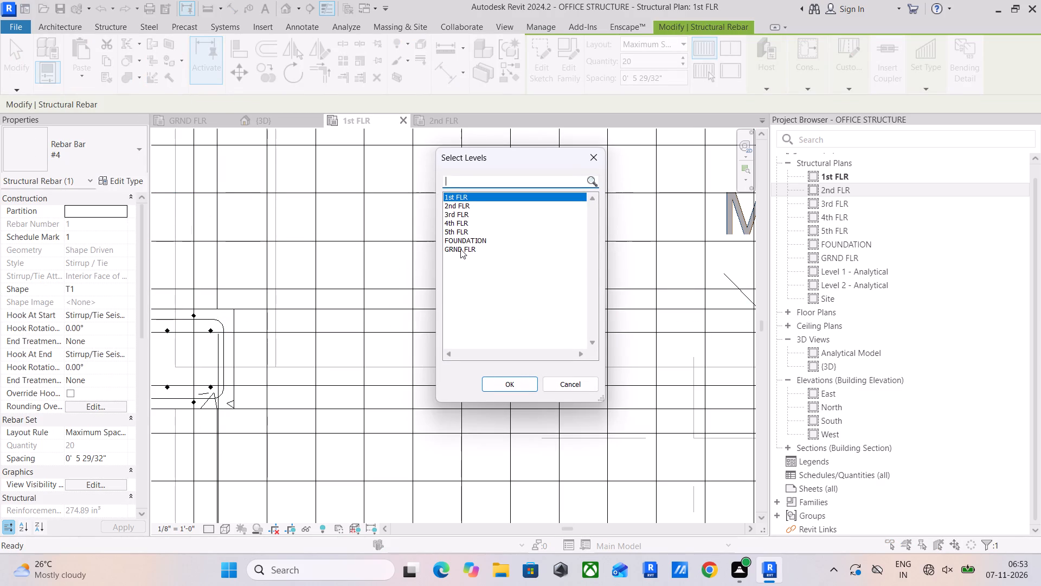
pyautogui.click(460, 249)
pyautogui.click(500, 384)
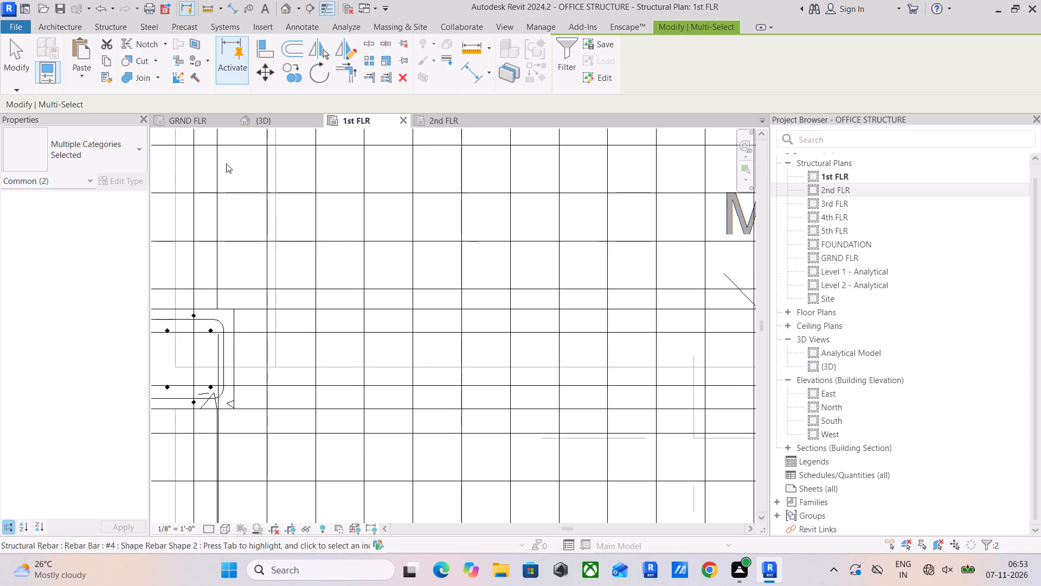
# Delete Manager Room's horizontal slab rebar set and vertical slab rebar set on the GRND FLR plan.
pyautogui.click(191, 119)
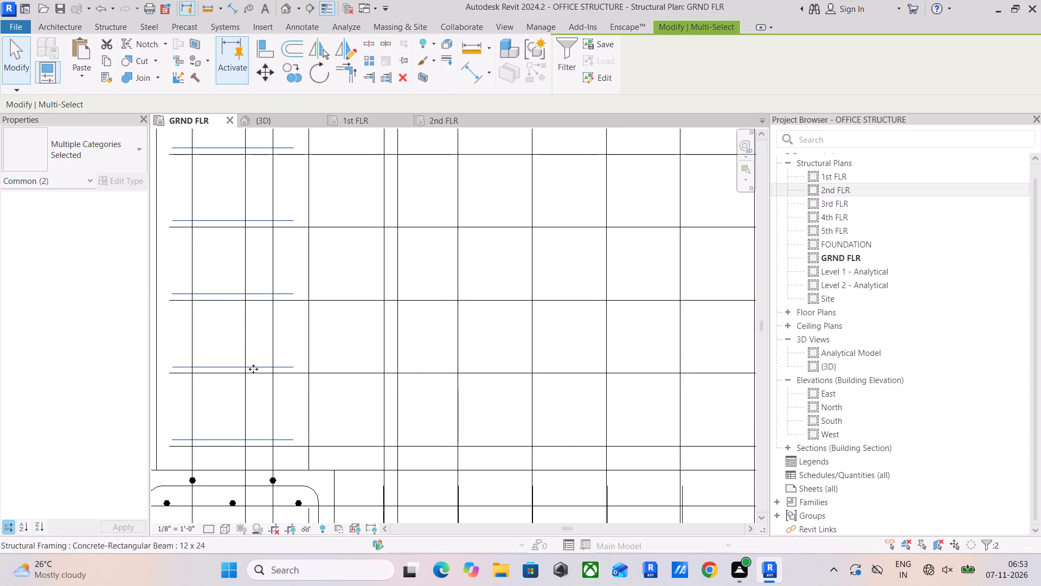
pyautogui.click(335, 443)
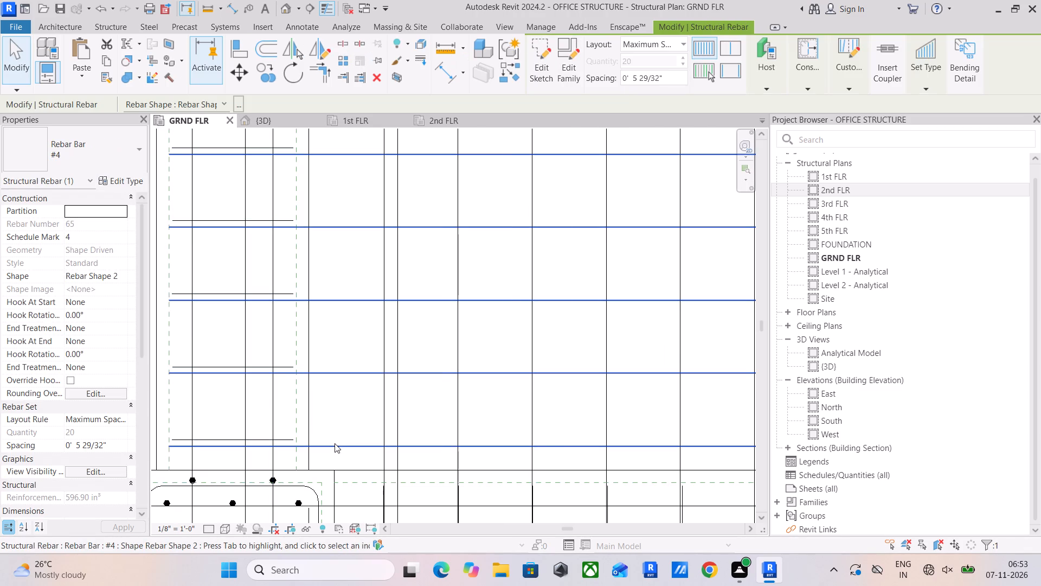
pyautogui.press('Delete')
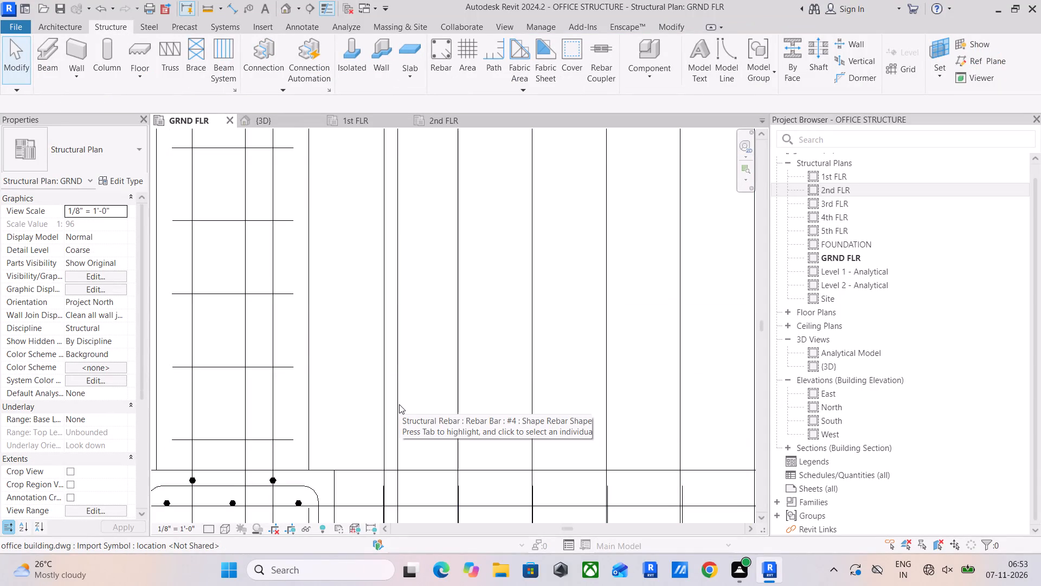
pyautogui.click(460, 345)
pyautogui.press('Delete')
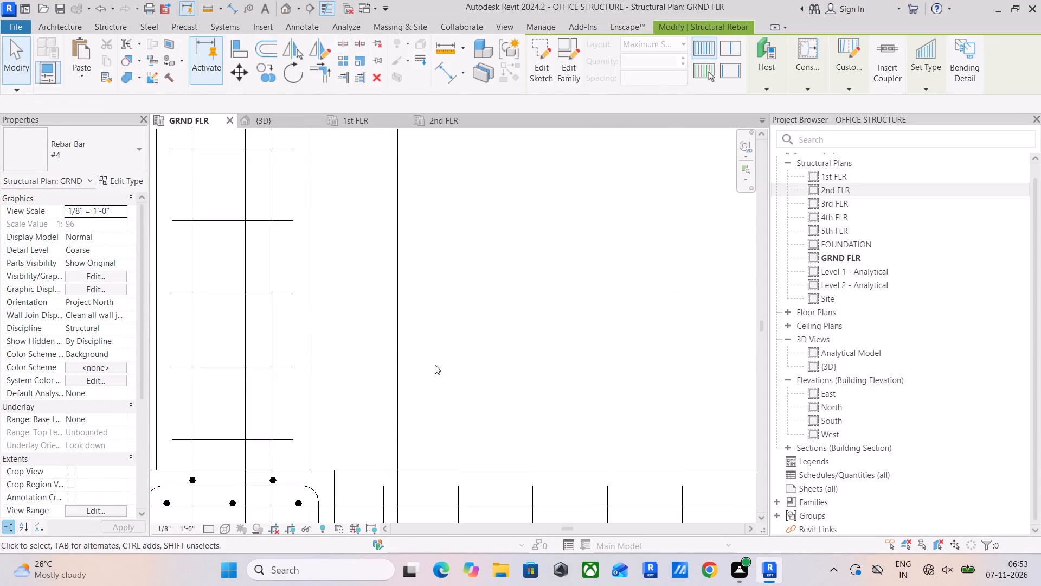
# Copy both crossing slab rebar sets in Manager Room from the 1st FLR plan and paste them aligned to GRND FLR.
pyautogui.click(367, 118)
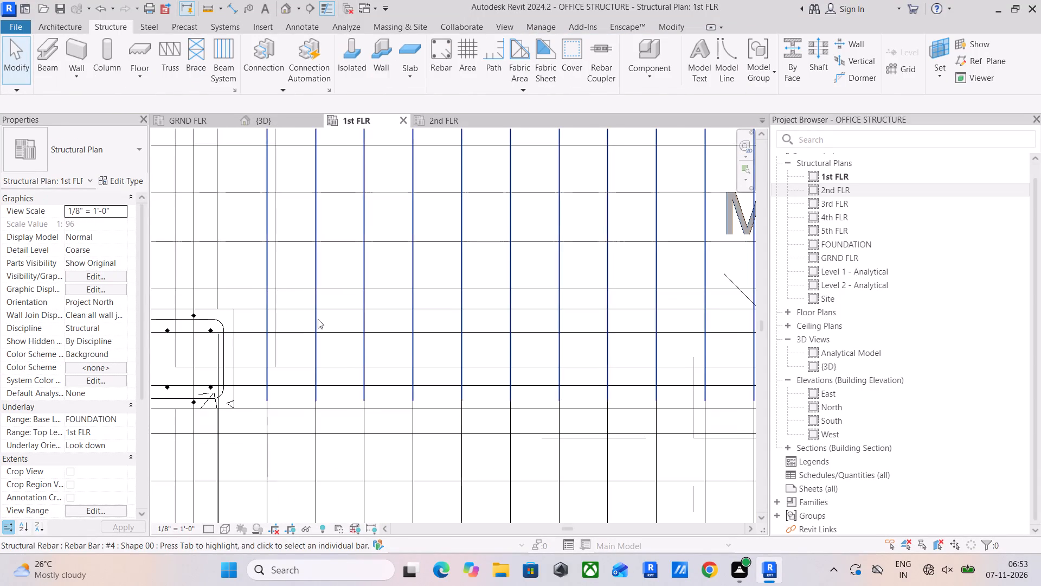
pyautogui.moveTo(313, 311); pyautogui.dragTo(329, 368, button='middle')
pyautogui.scroll(3, 337, 332)
pyautogui.moveTo(351, 324); pyautogui.dragTo(313, 366)
pyautogui.scroll(-4, 314, 362)
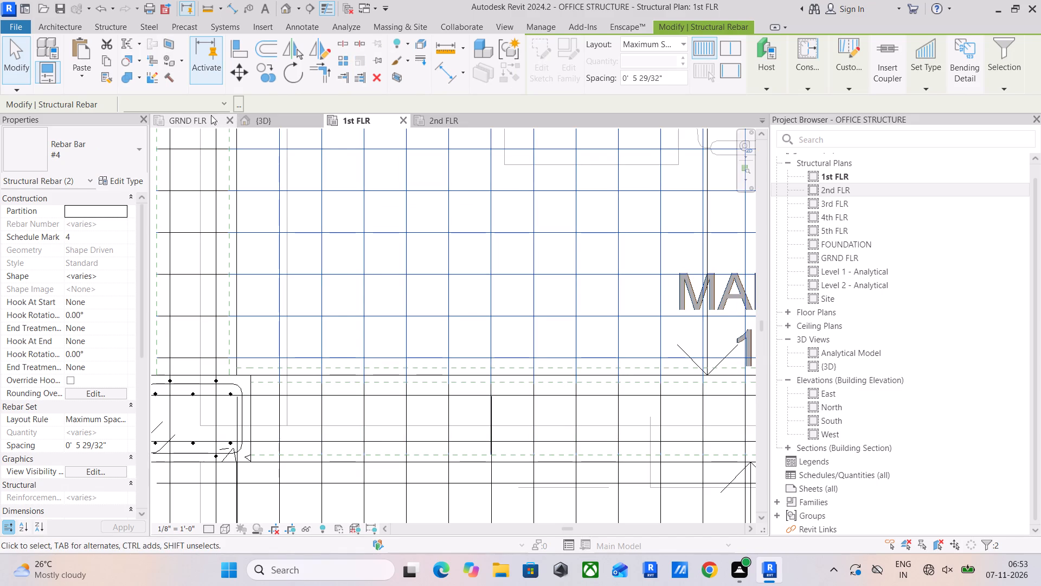
pyautogui.click(105, 59)
pyautogui.click(78, 70)
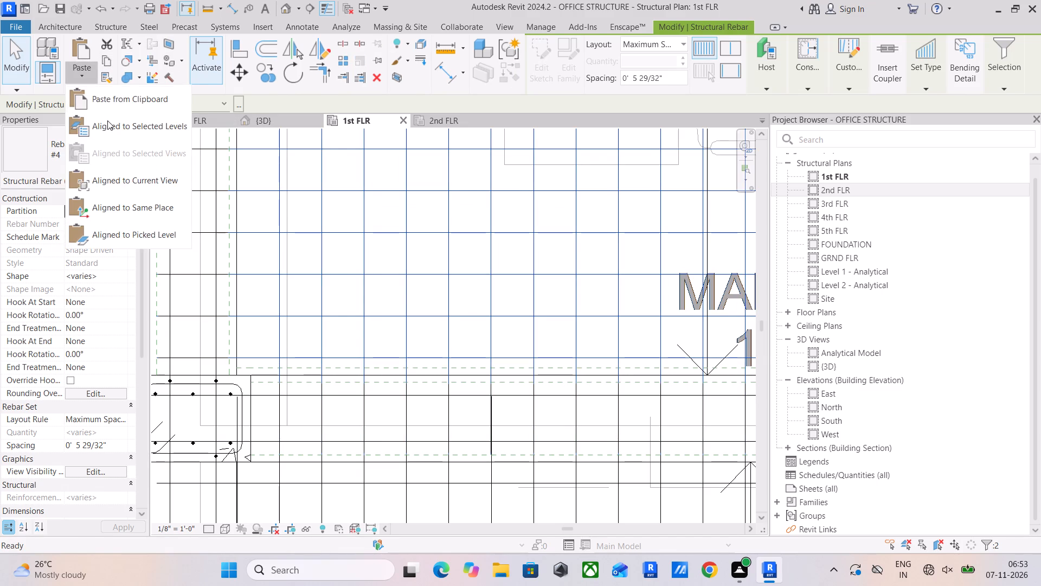
pyautogui.click(107, 120)
pyautogui.click(454, 248)
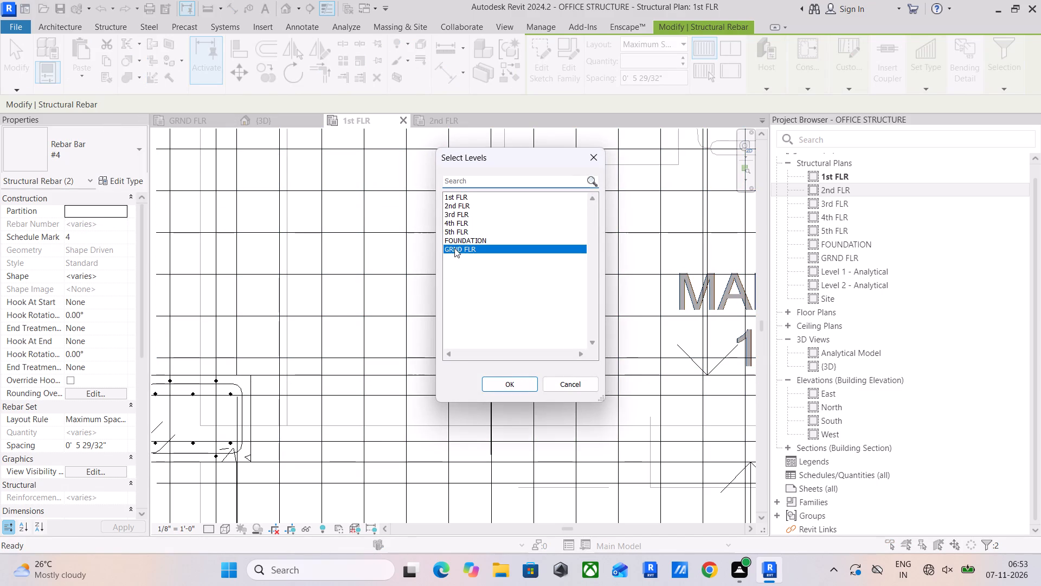
pyautogui.click(495, 381)
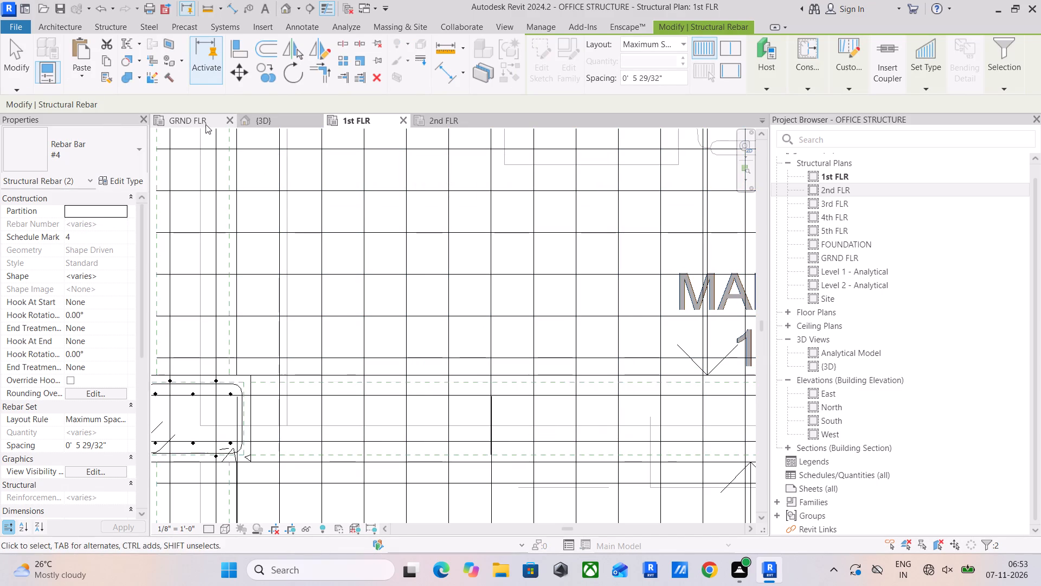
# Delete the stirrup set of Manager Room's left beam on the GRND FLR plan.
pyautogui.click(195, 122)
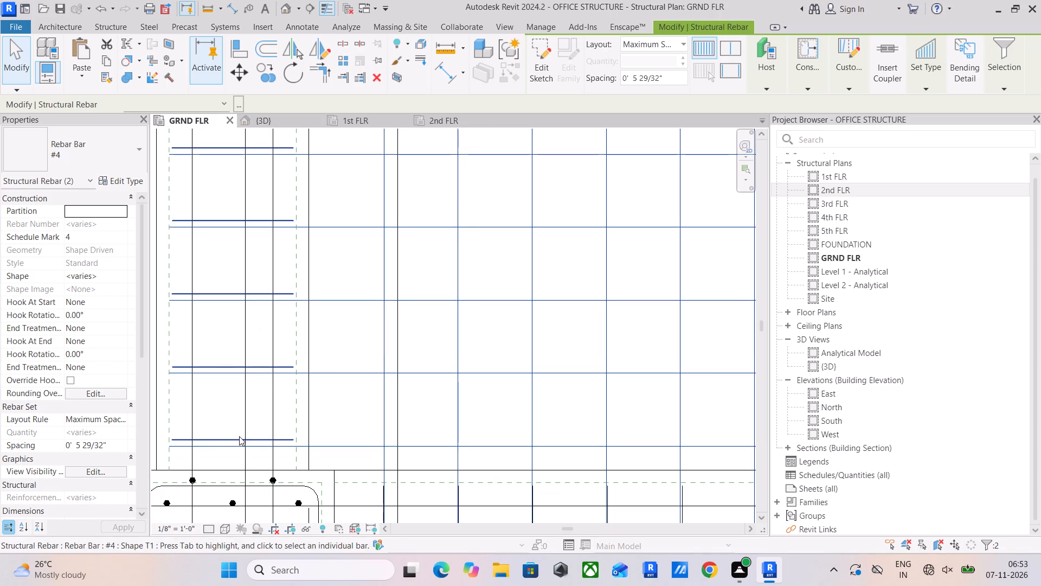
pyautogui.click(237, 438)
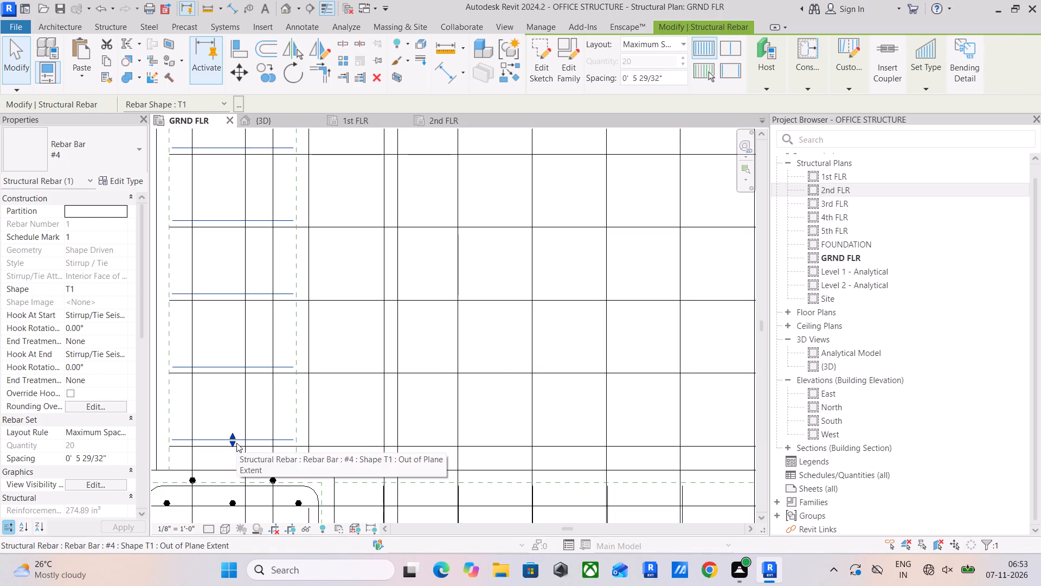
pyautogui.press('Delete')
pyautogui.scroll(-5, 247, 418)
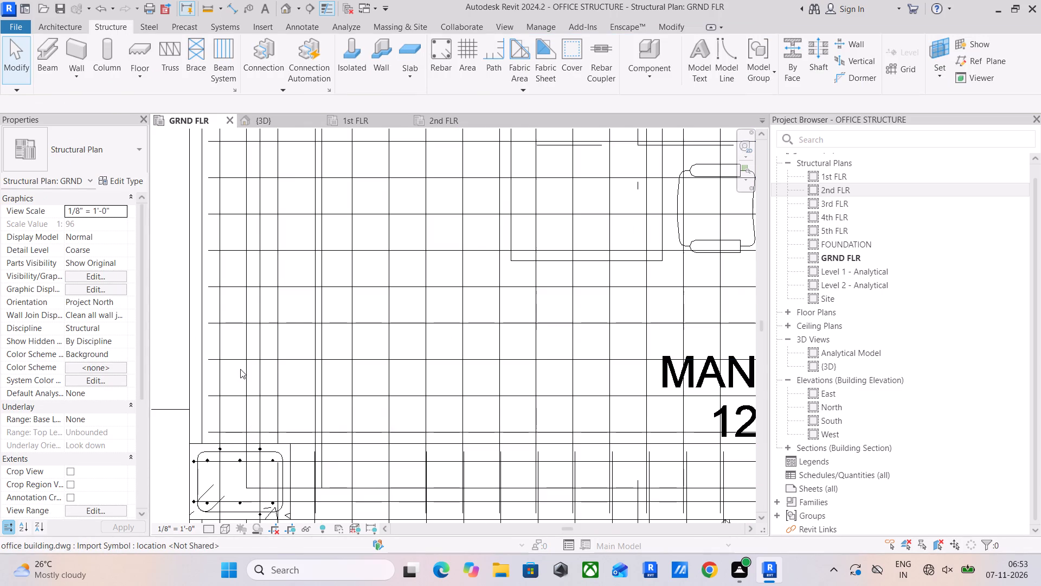
# Copy the stirrup set of Manager Room's left beam from the 1st FLR plan and paste it aligned to GRND FLR.
pyautogui.click(288, 122)
pyautogui.click(341, 122)
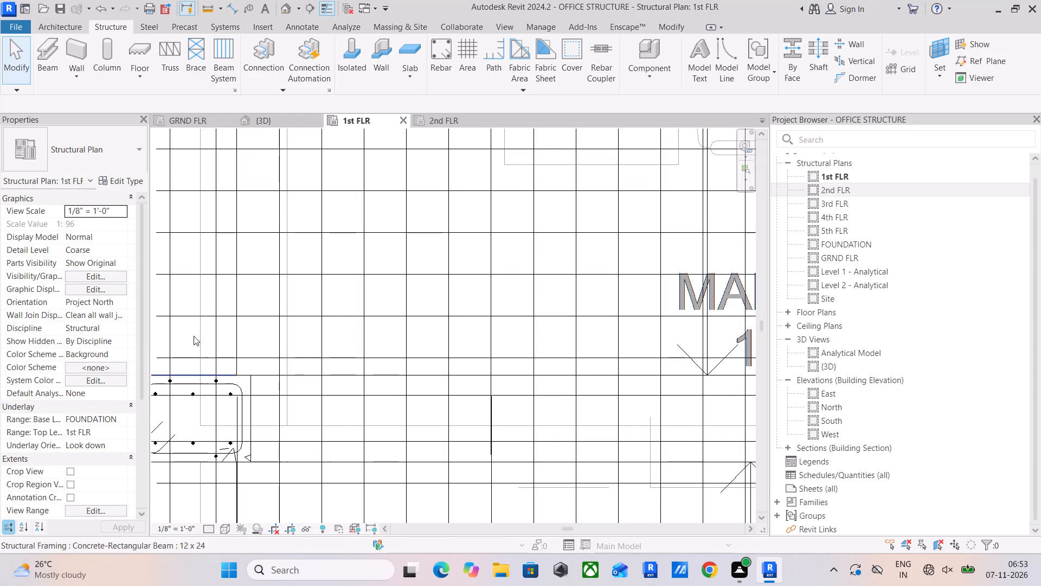
pyautogui.click(185, 320)
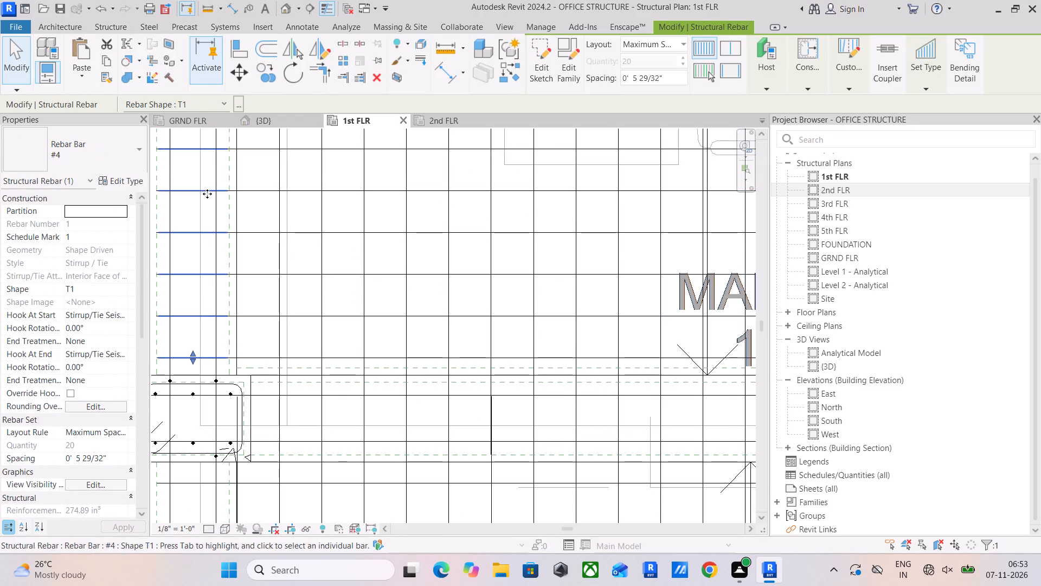
pyautogui.click(108, 61)
pyautogui.click(86, 73)
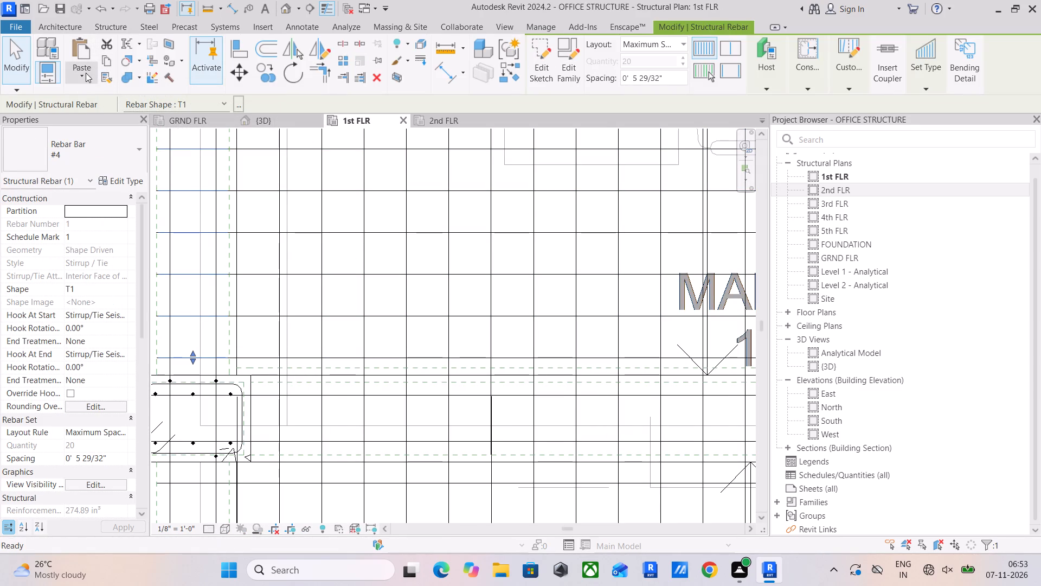
pyautogui.click(127, 122)
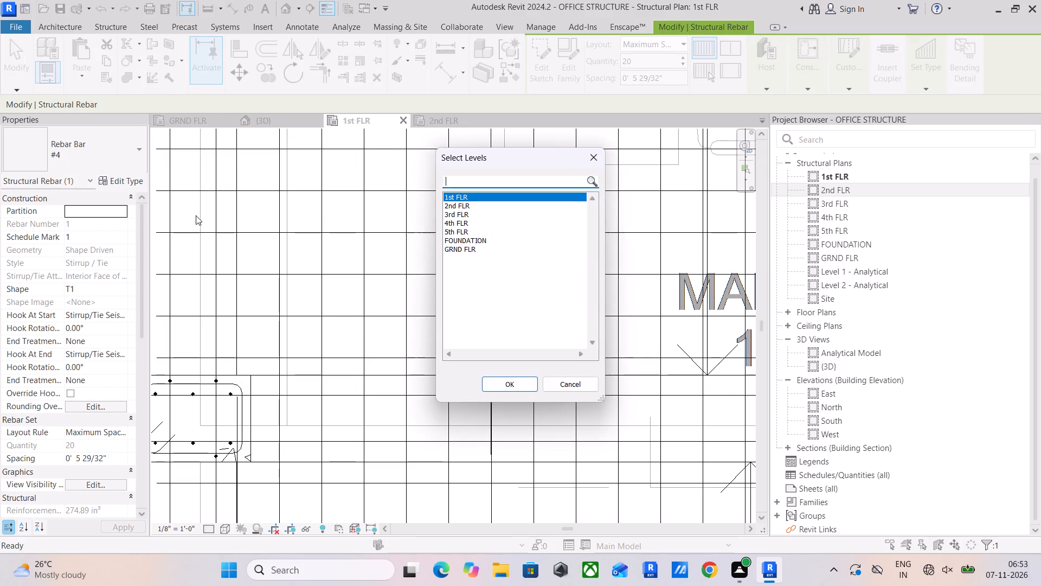
pyautogui.click(456, 247)
pyautogui.click(513, 383)
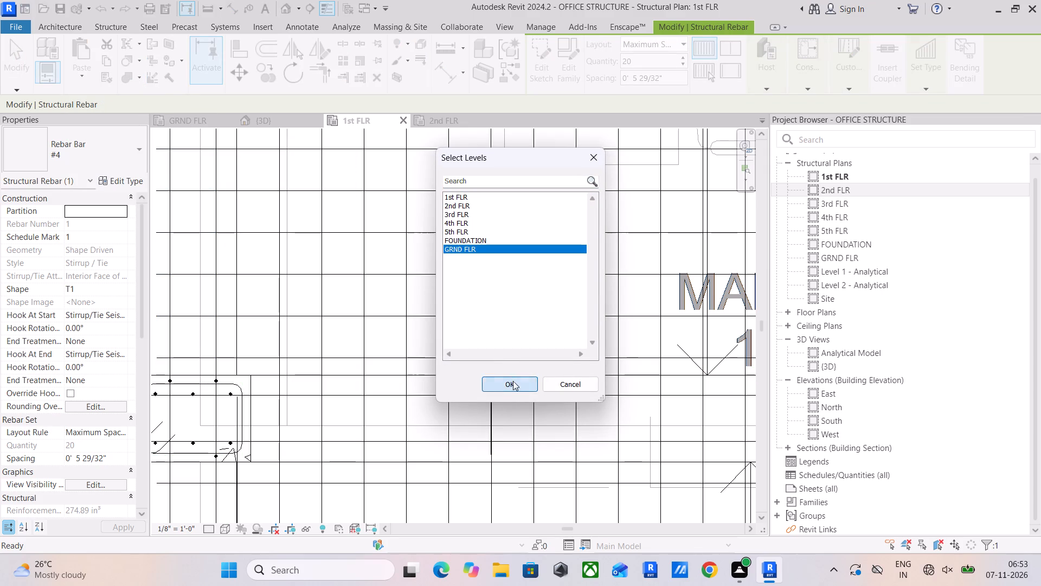
# On the GRND FLR plan, extend the upper end of Manager Room's left-beam stirrup set onto the nearest slab bar line.
pyautogui.click(186, 116)
pyautogui.scroll(-2, 238, 299)
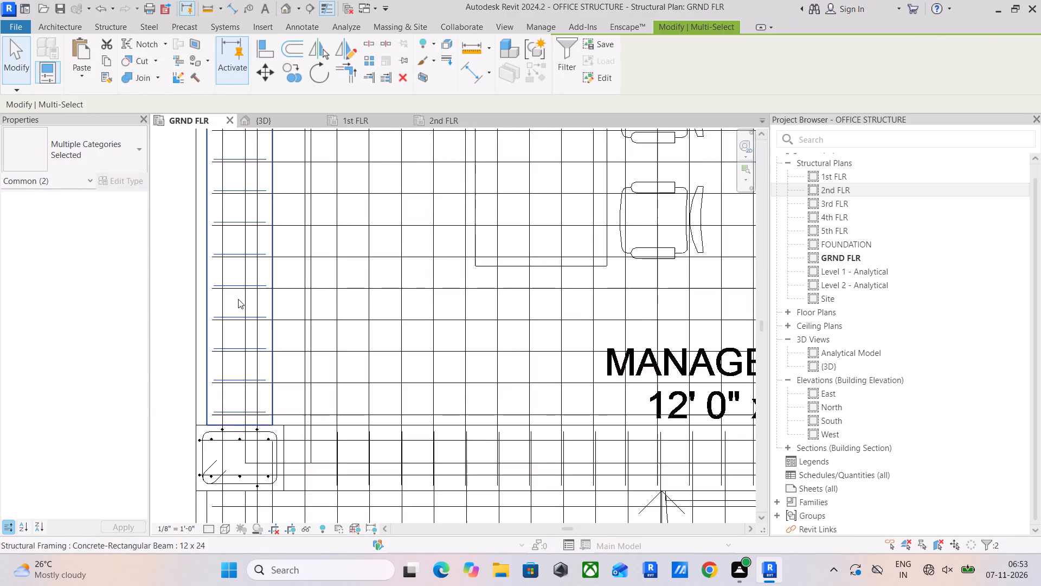
pyautogui.scroll(-2, 238, 299)
pyautogui.moveTo(239, 304); pyautogui.dragTo(271, 513, button='middle')
pyautogui.scroll(-2, 285, 388)
pyautogui.moveTo(287, 371); pyautogui.dragTo(277, 467, button='middle')
pyautogui.scroll(9, 250, 338)
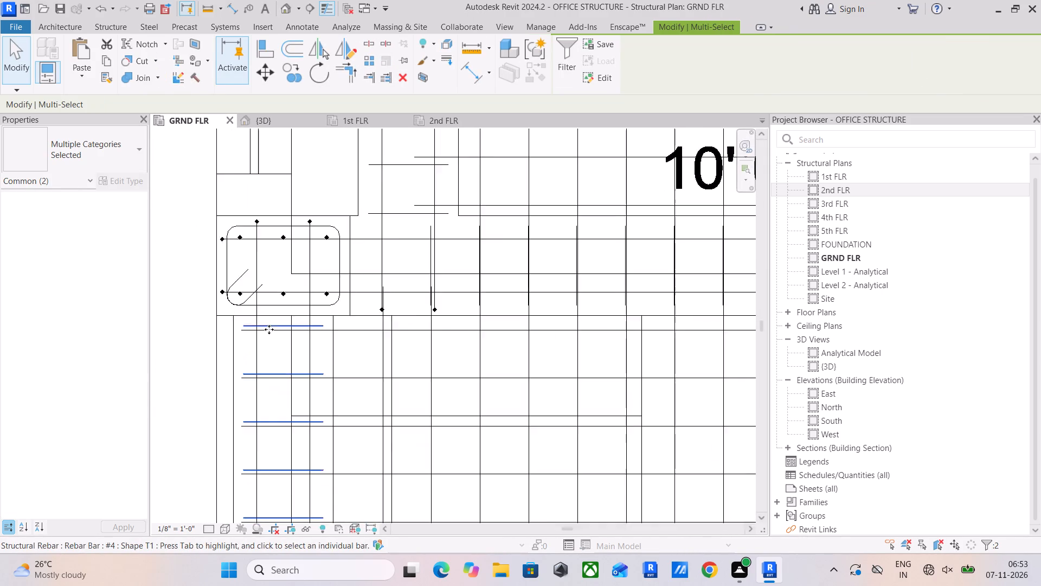
pyautogui.scroll(4, 277, 333)
pyautogui.click(144, 346)
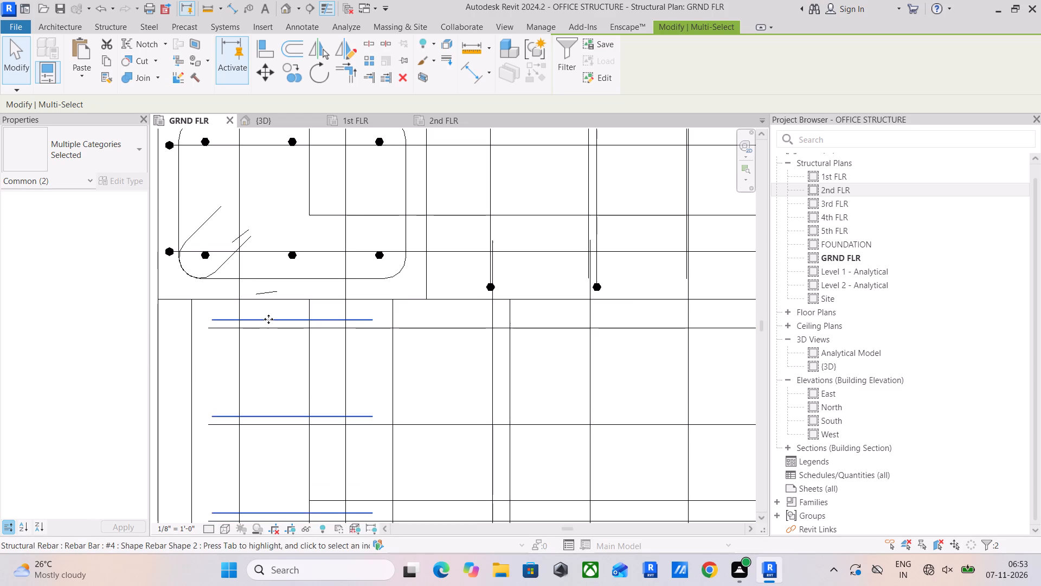
pyautogui.click(268, 319)
pyautogui.moveTo(291, 322); pyautogui.dragTo(292, 328)
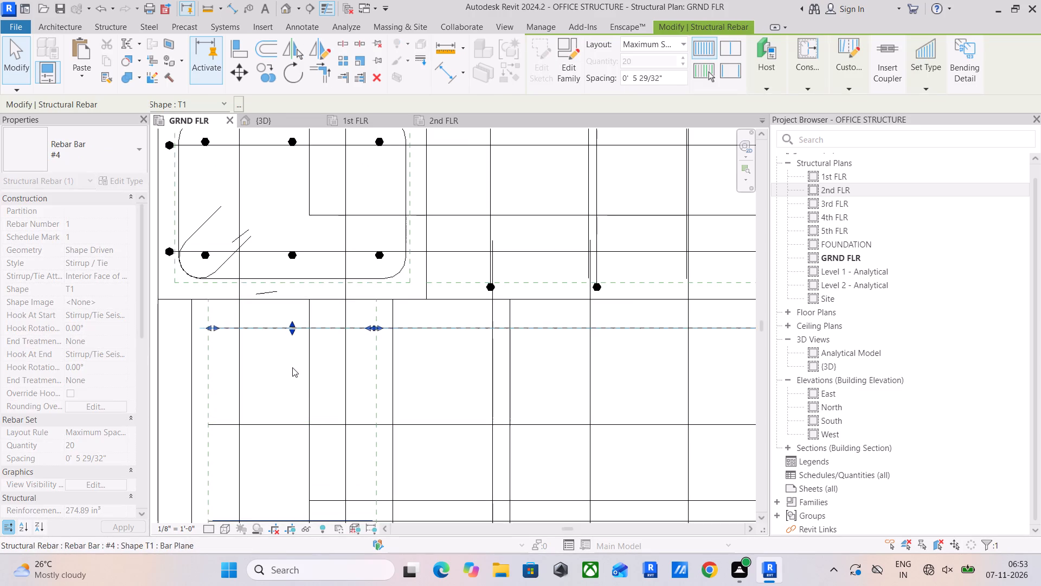
# Shift the lower end of Manager Room's left-beam stirrup set onto the last slab bar line beside the lower column.
pyautogui.scroll(-13, 291, 370)
pyautogui.moveTo(288, 392); pyautogui.dragTo(303, 240, button='middle')
pyautogui.scroll(1, 329, 483)
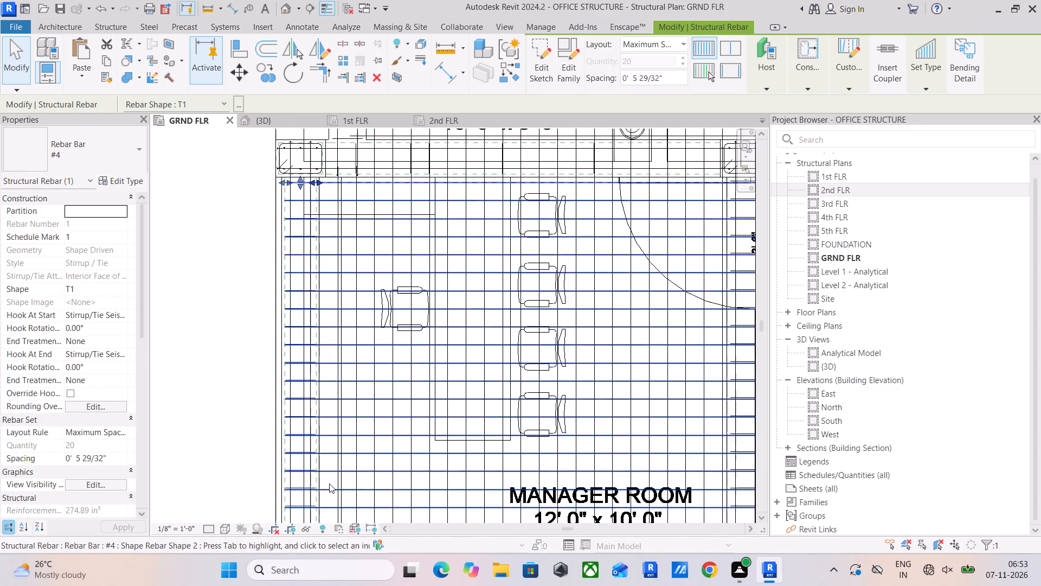
pyautogui.moveTo(329, 483); pyautogui.dragTo(330, 324, button='middle')
pyautogui.scroll(5, 317, 403)
pyautogui.scroll(5, 286, 307)
pyautogui.scroll(4, 285, 385)
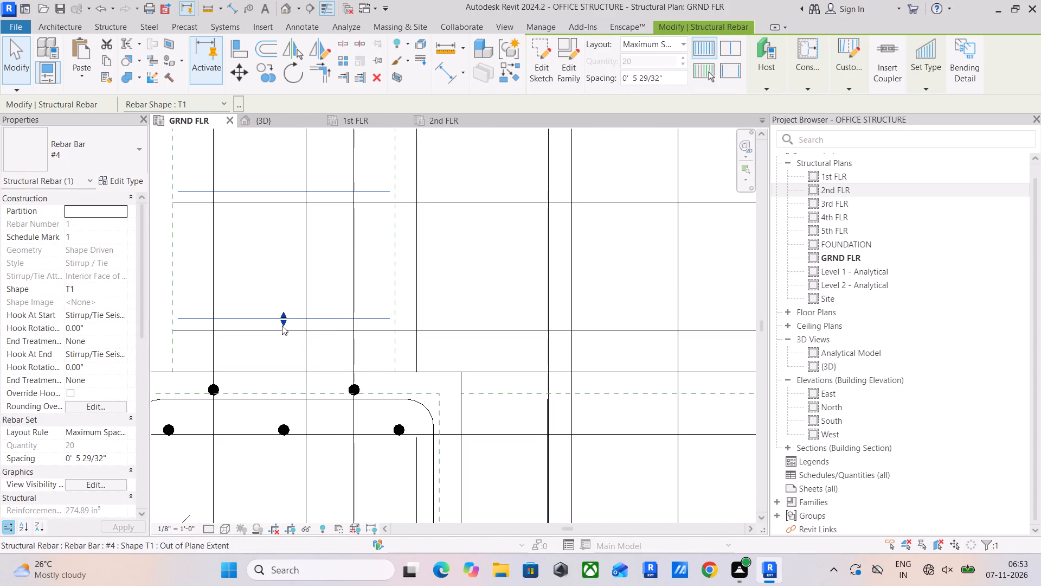
pyautogui.moveTo(282, 322); pyautogui.dragTo(284, 328)
pyautogui.click(272, 286)
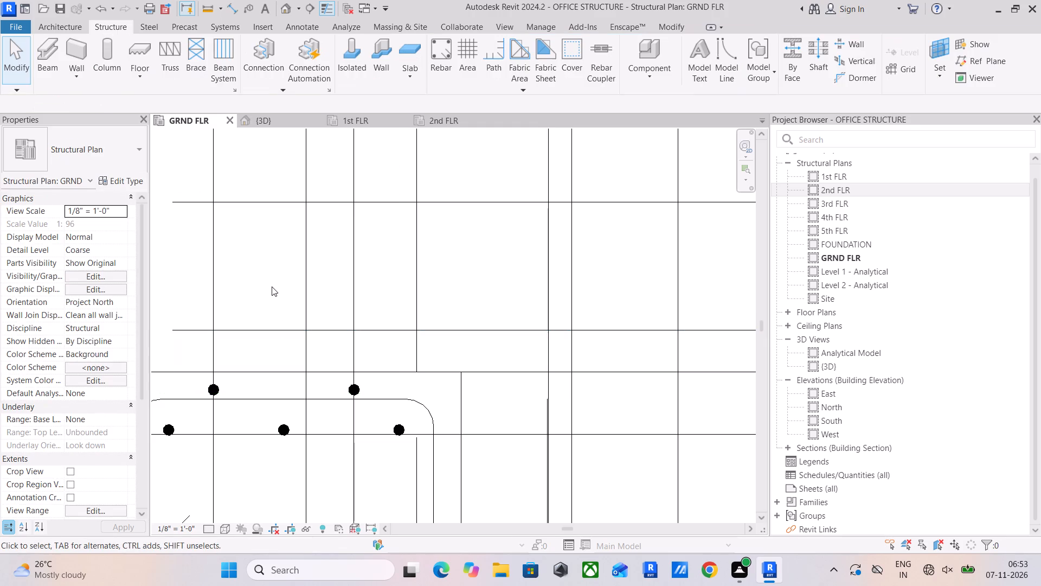
# Shift the lower end of the left beam's stirrup set beside the 10' 0" x 5' 0" He Toilet onto the slab bar line.
pyautogui.scroll(-9, 274, 292)
pyautogui.moveTo(331, 324); pyautogui.dragTo(310, 450, button='middle')
pyautogui.scroll(-4, 339, 398)
pyautogui.moveTo(346, 394); pyautogui.dragTo(324, 543, button='middle')
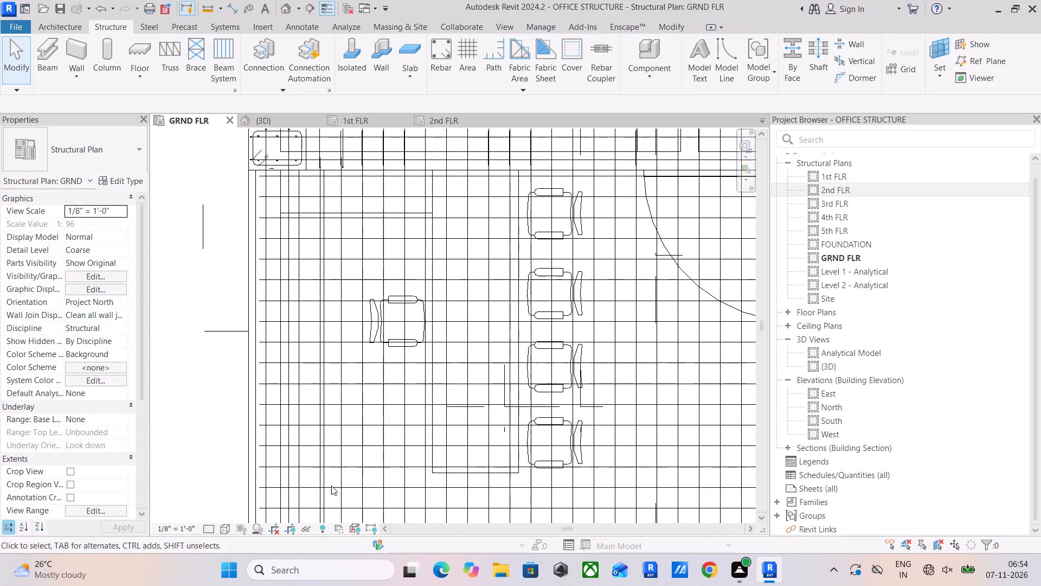
pyautogui.moveTo(331, 485); pyautogui.dragTo(313, 515, button='middle')
pyautogui.moveTo(358, 355); pyautogui.dragTo(332, 534, button='middle')
pyautogui.moveTo(268, 313); pyautogui.dragTo(269, 378, button='middle')
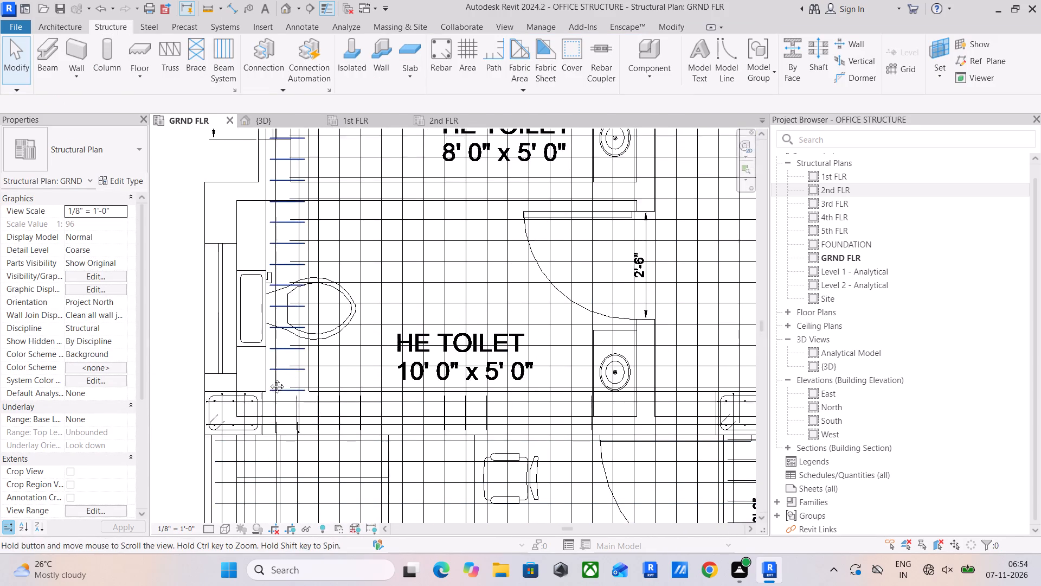
pyautogui.moveTo(269, 378); pyautogui.dragTo(271, 383, button='middle')
pyautogui.scroll(4, 275, 386)
pyautogui.click(288, 418)
pyautogui.scroll(3, 292, 418)
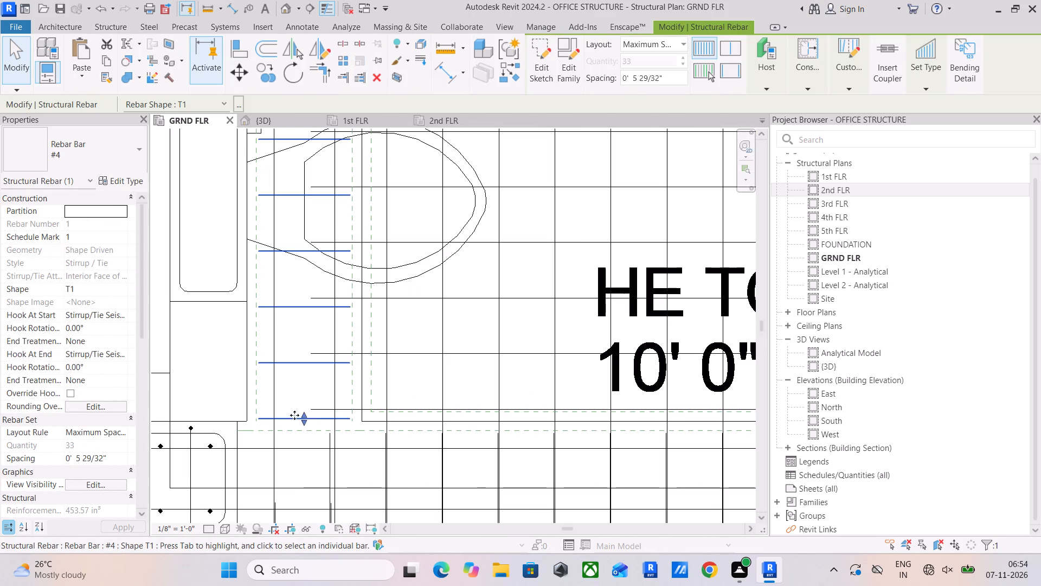
pyautogui.click(303, 414)
# Examine the toilet-side left beam's stirrups up to their upper end at the She Toilet column for alignment with the slab bars.
pyautogui.scroll(-4, 310, 378)
pyautogui.moveTo(317, 363); pyautogui.dragTo(309, 409, button='middle')
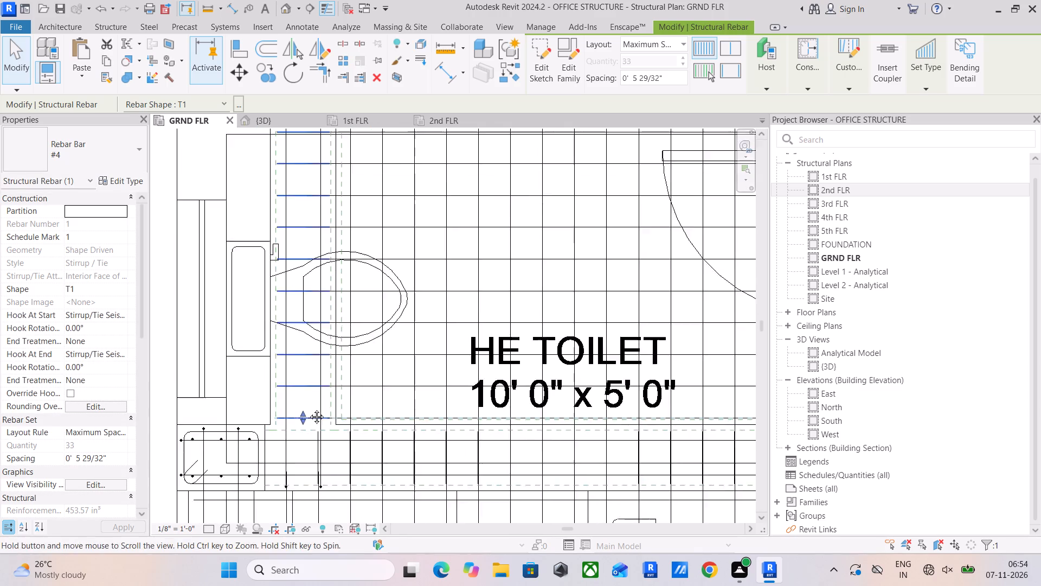
pyautogui.moveTo(309, 409); pyautogui.dragTo(304, 530, button='middle')
pyautogui.moveTo(319, 383); pyautogui.dragTo(310, 428, button='middle')
pyautogui.moveTo(311, 360); pyautogui.dragTo(301, 410, button='middle')
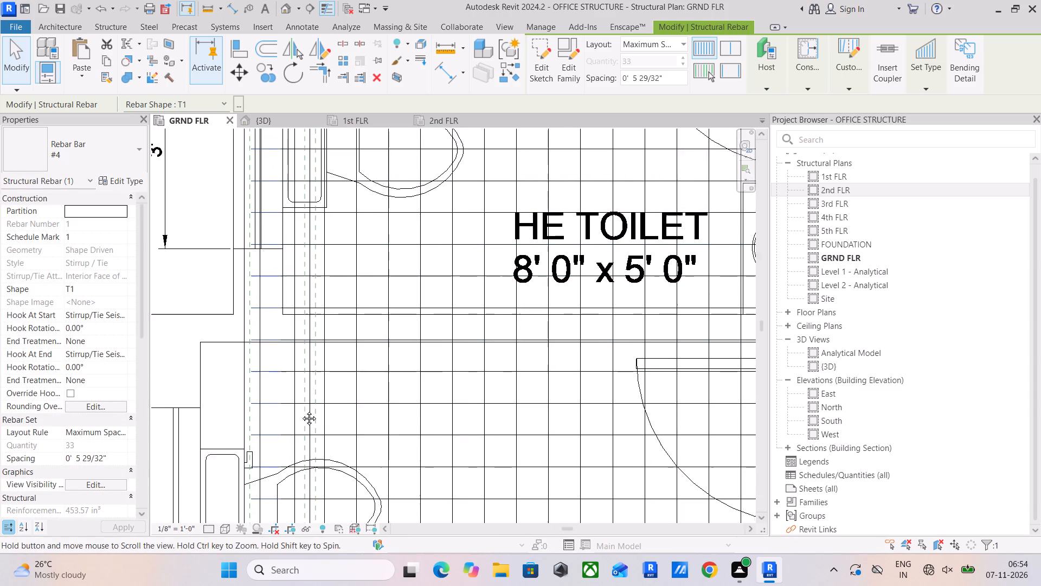
pyautogui.moveTo(301, 410); pyautogui.dragTo(301, 488, button='middle')
pyautogui.moveTo(307, 400); pyautogui.dragTo(306, 511, button='middle')
pyautogui.scroll(-2, 306, 502)
pyautogui.scroll(3, 269, 283)
pyautogui.scroll(-2, 279, 295)
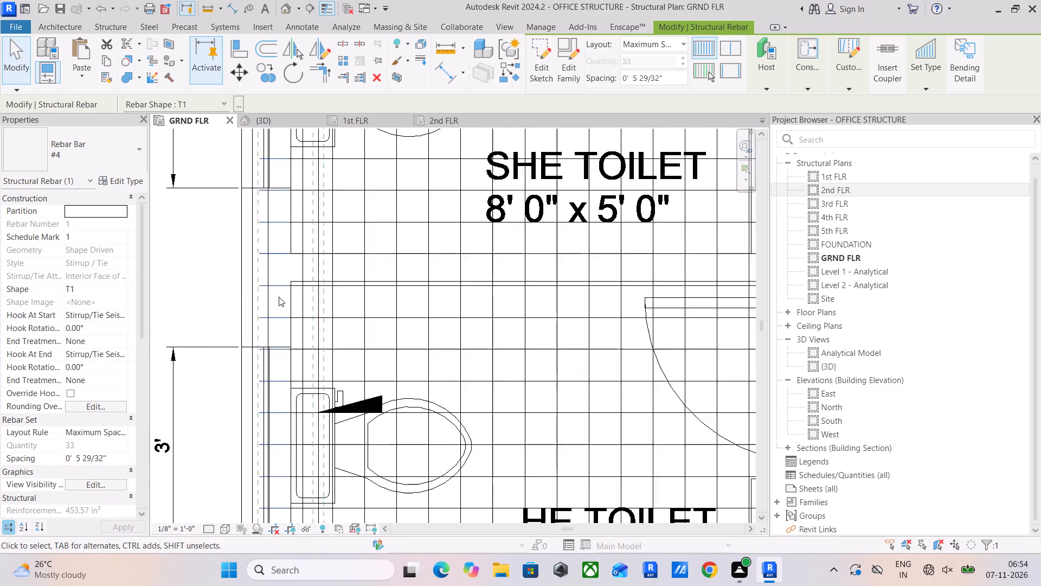
pyautogui.scroll(-2, 279, 297)
pyautogui.moveTo(279, 309); pyautogui.dragTo(279, 537, button='middle')
pyautogui.scroll(8, 277, 250)
pyautogui.scroll(-2, 276, 278)
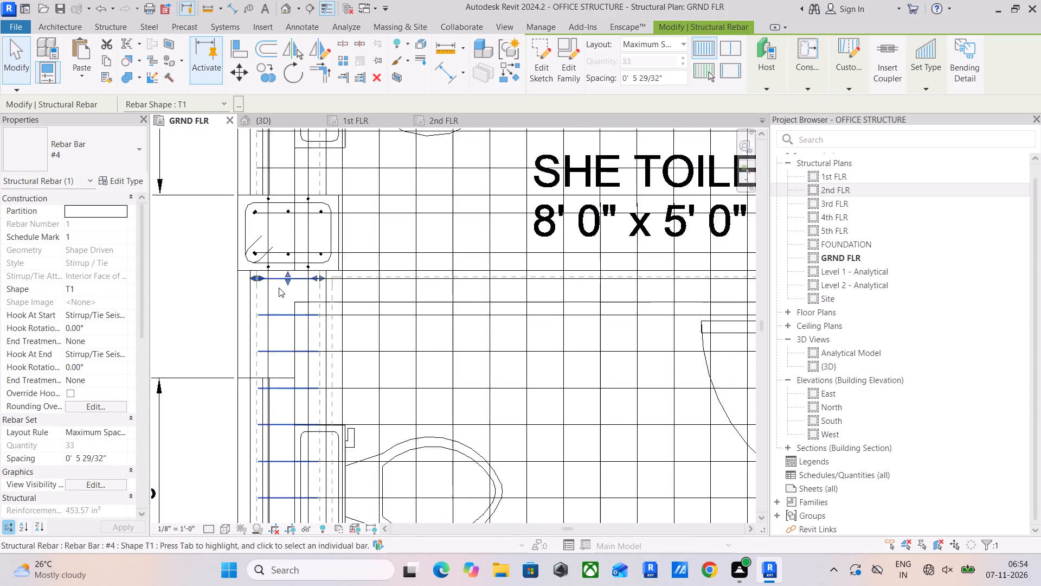
# Shift the left end of the stirrup set in Pantry's top beam onto the slab bar line beside the corner column.
pyautogui.scroll(-5, 279, 288)
pyautogui.moveTo(281, 291); pyautogui.dragTo(280, 426, button='middle')
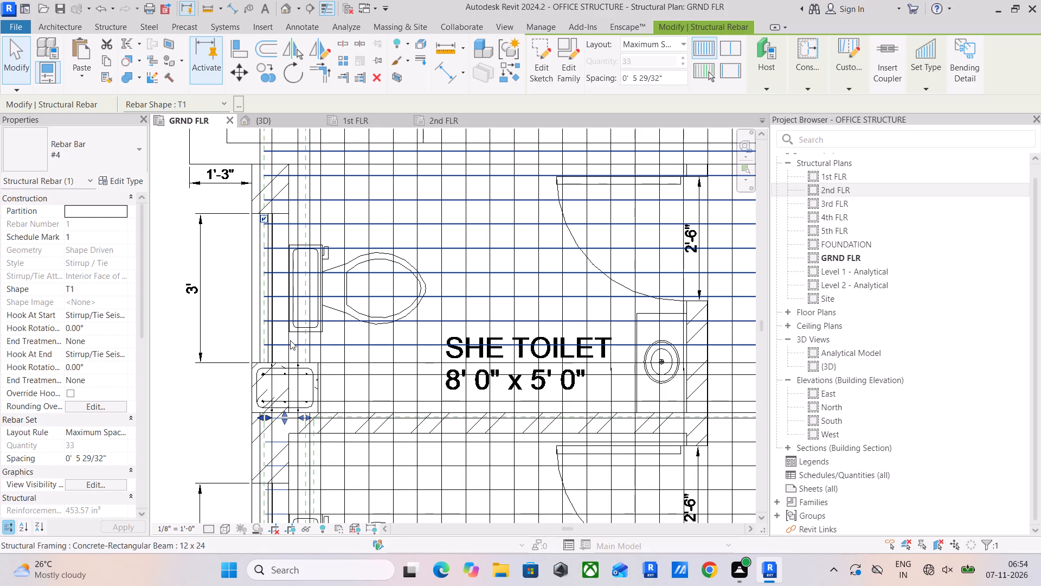
pyautogui.scroll(-3, 282, 342)
pyautogui.moveTo(279, 342); pyautogui.dragTo(185, 433, button='middle')
pyautogui.scroll(-5, 191, 432)
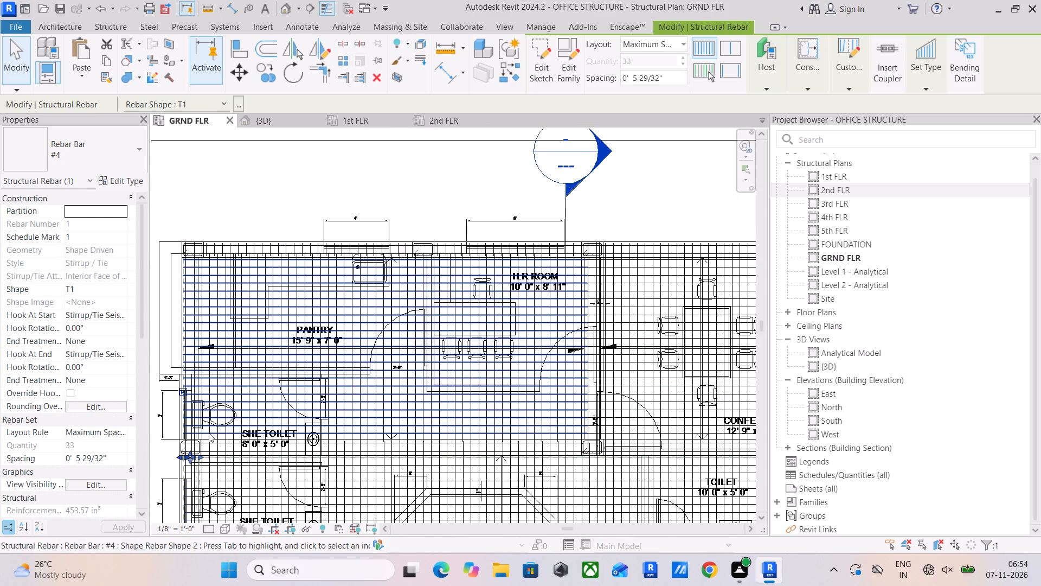
pyautogui.moveTo(209, 433); pyautogui.dragTo(223, 423, button='middle')
pyautogui.scroll(4, 186, 220)
pyautogui.scroll(8, 219, 250)
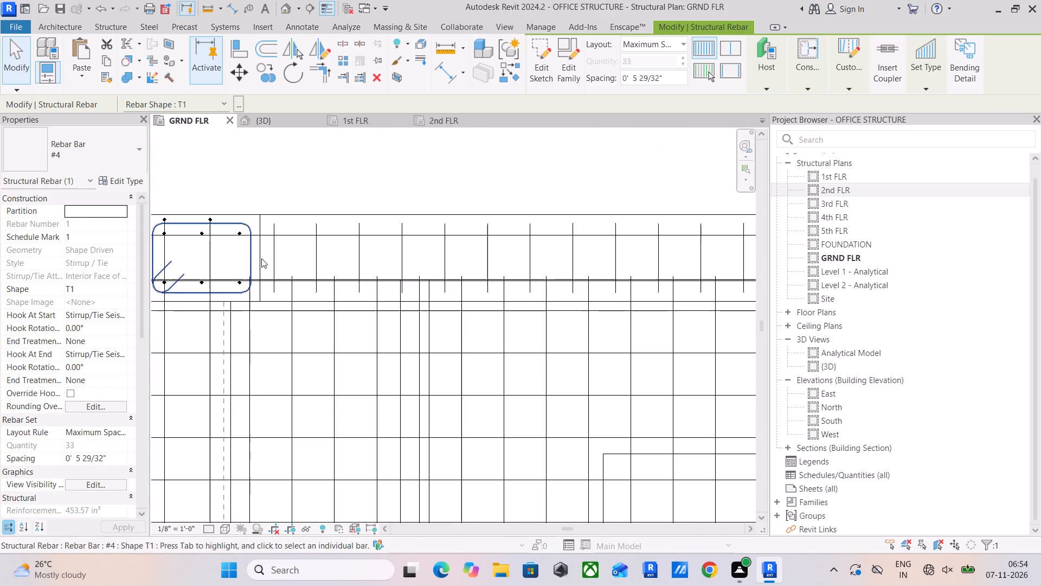
pyautogui.click(274, 253)
pyautogui.moveTo(279, 255); pyautogui.dragTo(290, 258)
# Shift the right end of Pantry's top-beam stirrup set onto the slab bar line near the middle column.
pyautogui.scroll(-5, 361, 309)
pyautogui.moveTo(430, 328); pyautogui.dragTo(188, 374, button='middle')
pyautogui.scroll(4, 616, 341)
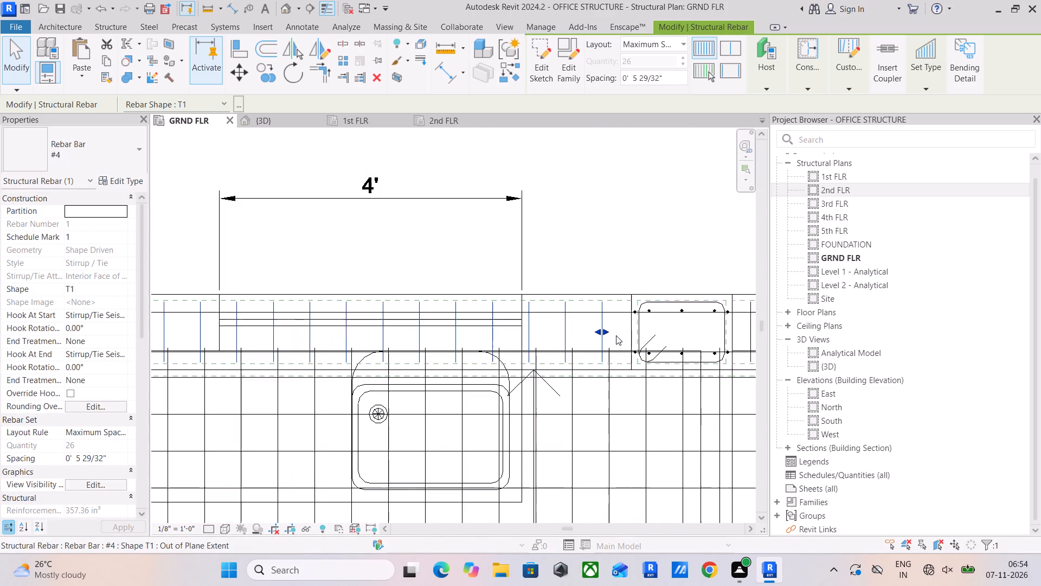
pyautogui.scroll(4, 616, 335)
pyautogui.moveTo(597, 328); pyautogui.dragTo(603, 328)
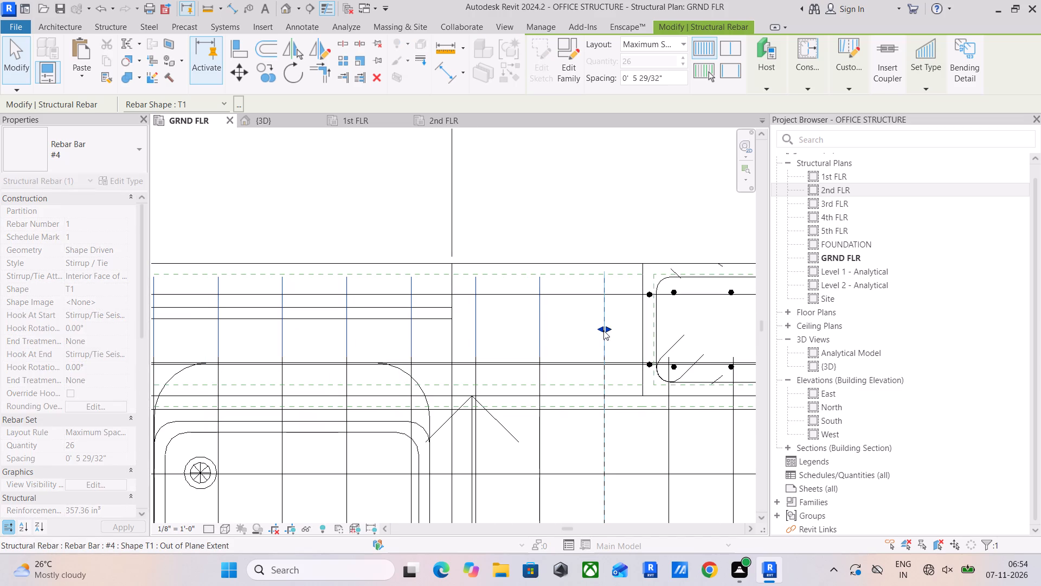
# Shift the left end of the stirrup set in H.R Room's top beam onto the adjacent slab bar line.
pyautogui.scroll(-3, 626, 365)
pyautogui.moveTo(626, 366); pyautogui.dragTo(479, 278, button='middle')
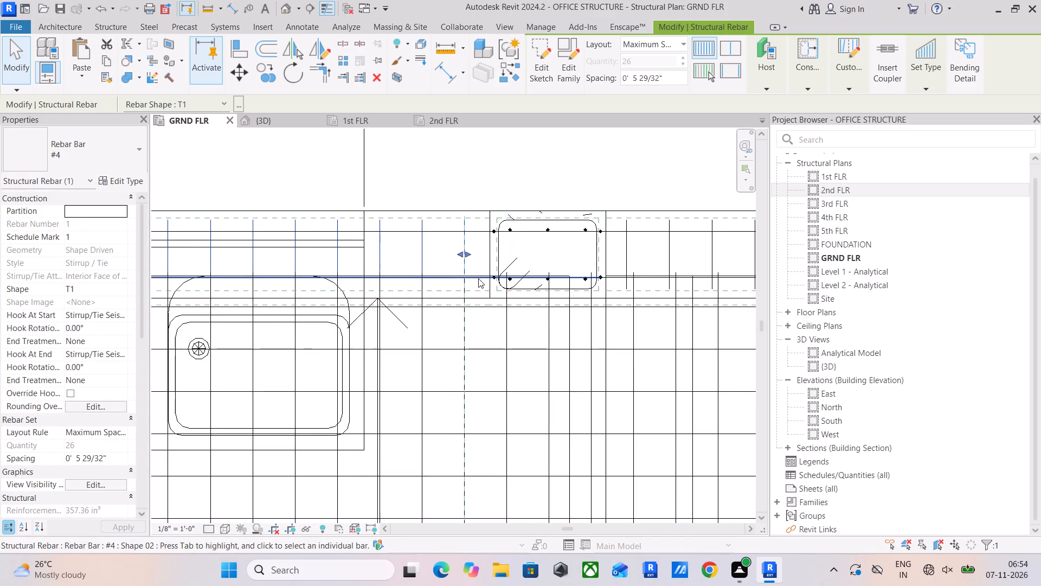
pyautogui.moveTo(529, 290); pyautogui.dragTo(389, 292, button='middle')
pyautogui.click(491, 256)
pyautogui.scroll(3, 491, 258)
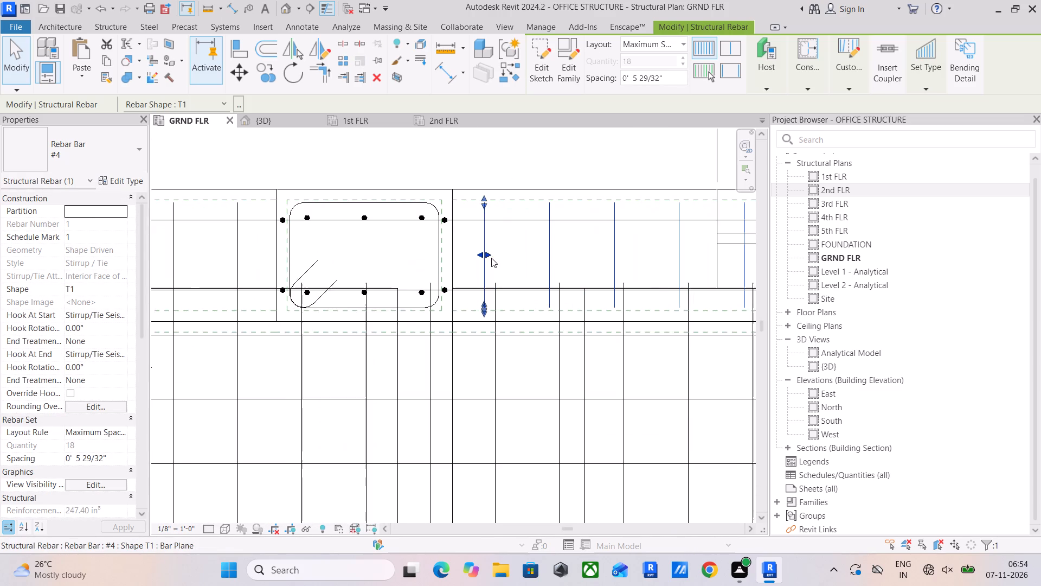
pyautogui.click(492, 253)
# Shift the right end of H.R Room's top-beam stirrup set onto the slab bar line near the next column.
pyautogui.scroll(-9, 554, 289)
pyautogui.moveTo(592, 311); pyautogui.dragTo(279, 355, button='middle')
pyautogui.scroll(4, 594, 373)
pyautogui.scroll(7, 510, 326)
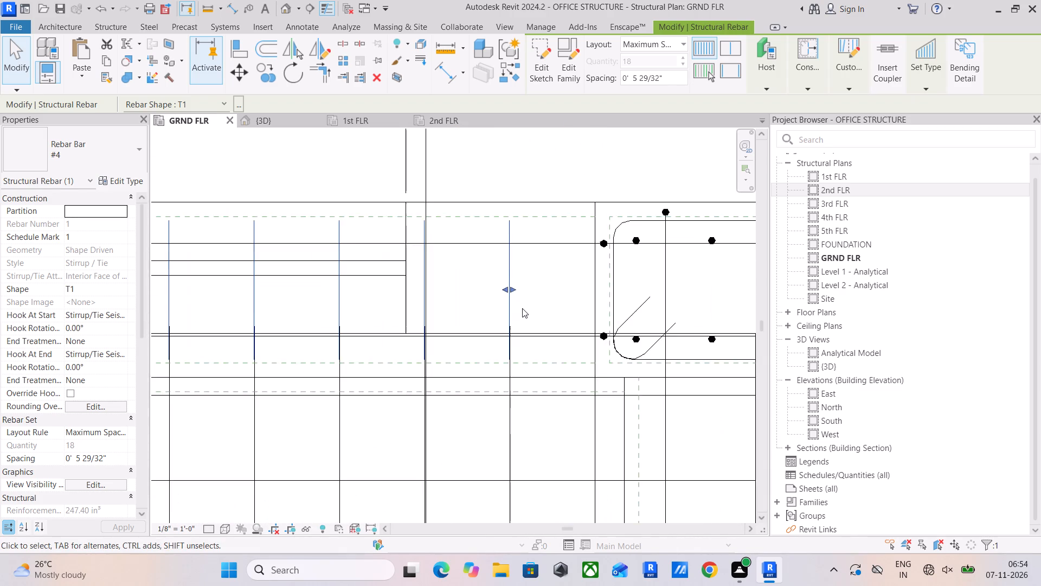
pyautogui.scroll(7, 522, 308)
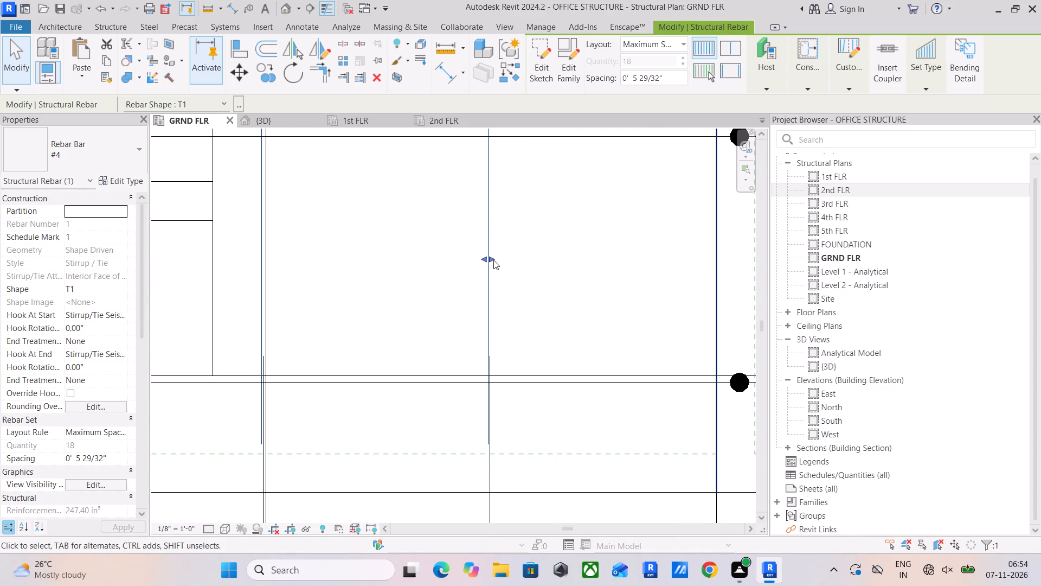
pyautogui.click(493, 260)
# Examine stirrup and slab bar alignment from H.R Room's top beam past Conference and Toilet down to Director Room.
pyautogui.scroll(-5, 486, 395)
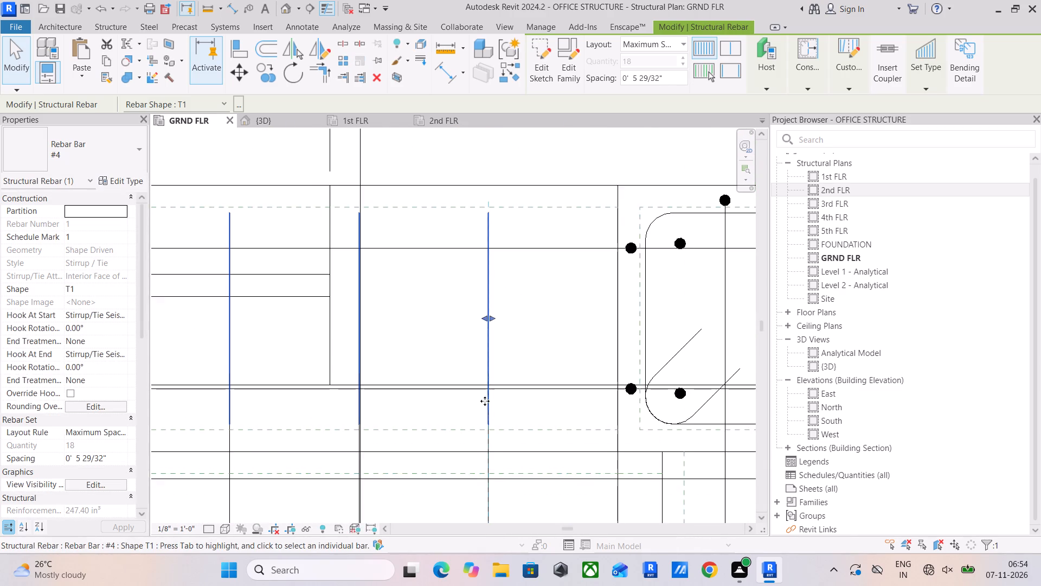
pyautogui.moveTo(378, 455); pyautogui.dragTo(458, 326, button='middle')
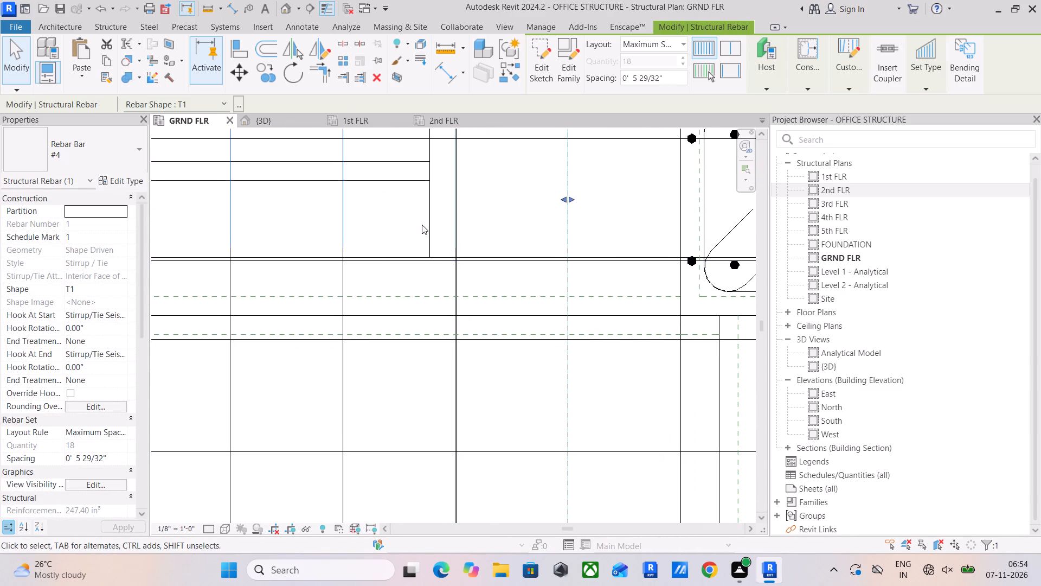
pyautogui.scroll(-8, 499, 241)
pyautogui.moveTo(541, 386); pyautogui.dragTo(358, 419, button='middle')
pyautogui.scroll(3, 532, 304)
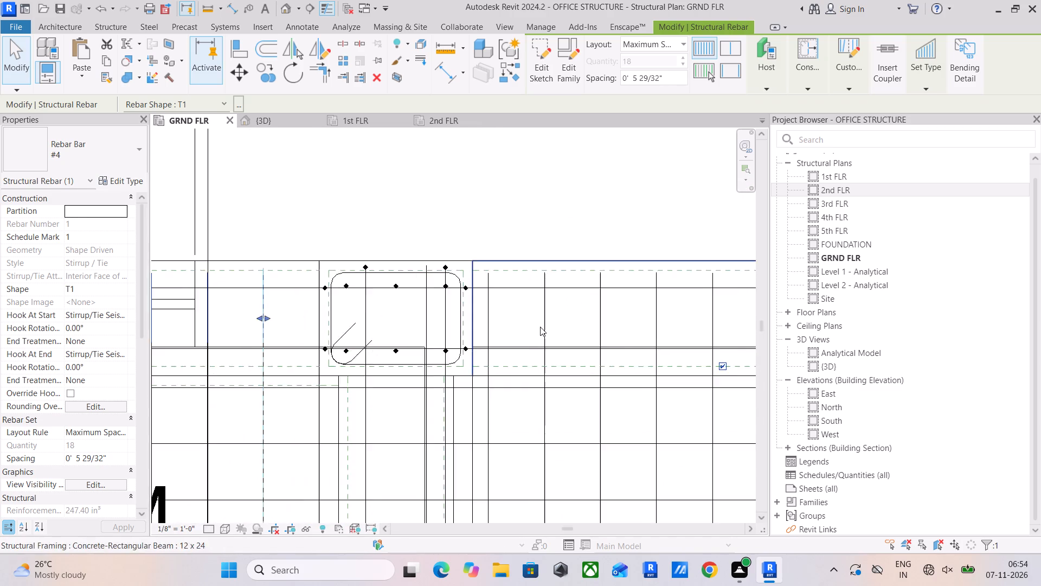
pyautogui.scroll(-4, 541, 336)
pyautogui.moveTo(556, 343); pyautogui.dragTo(305, 362, button='middle')
pyautogui.scroll(-9, 475, 347)
pyautogui.moveTo(542, 364); pyautogui.dragTo(454, 373, button='middle')
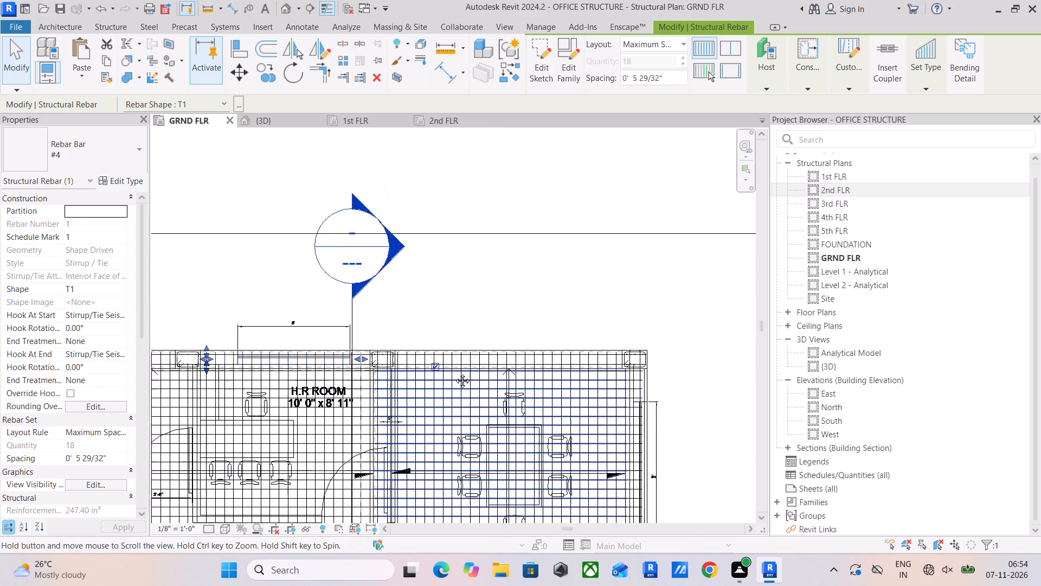
pyautogui.moveTo(454, 373); pyautogui.dragTo(431, 364, button='middle')
pyautogui.scroll(4, 566, 350)
pyautogui.scroll(5, 590, 403)
pyautogui.scroll(5, 562, 356)
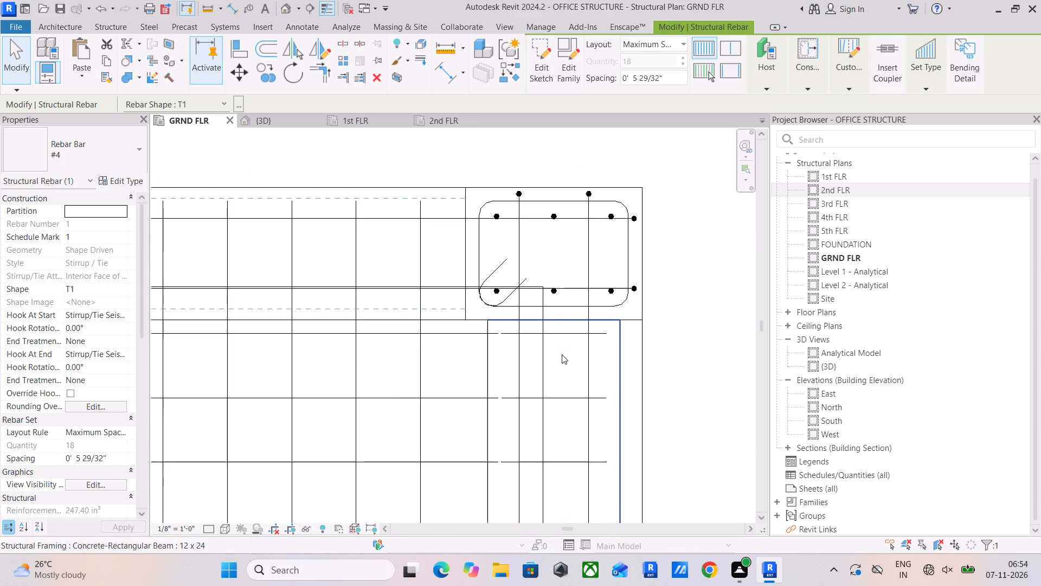
pyautogui.scroll(-10, 561, 354)
pyautogui.moveTo(549, 409); pyautogui.dragTo(590, 181, button='middle')
pyautogui.scroll(-2, 590, 308)
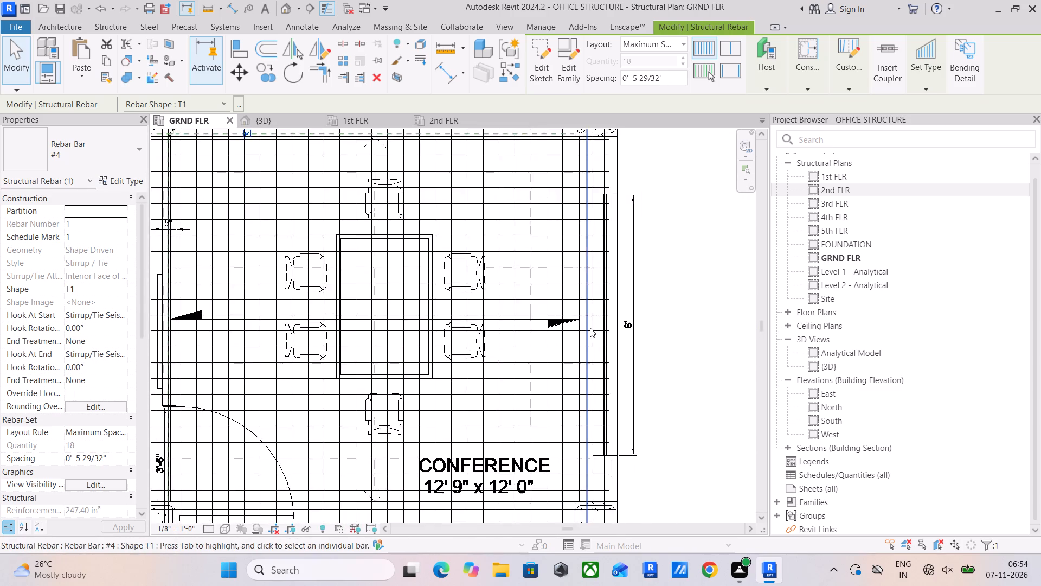
pyautogui.scroll(-2, 590, 328)
pyautogui.moveTo(589, 341); pyautogui.dragTo(590, 184, button='middle')
pyautogui.scroll(5, 592, 317)
pyautogui.scroll(4, 599, 266)
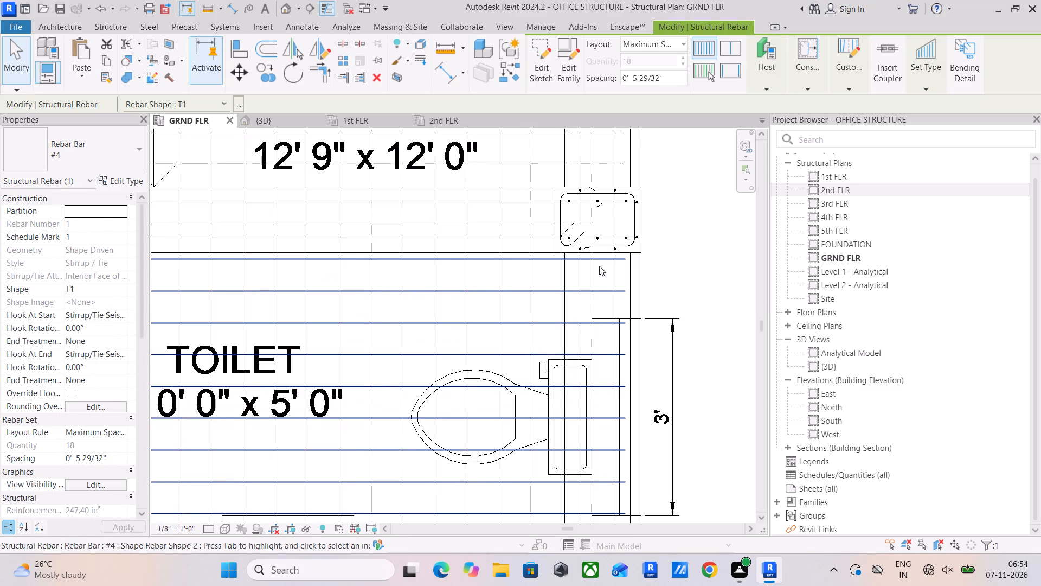
pyautogui.scroll(-5, 599, 266)
pyautogui.scroll(-5, 580, 335)
pyautogui.moveTo(574, 353); pyautogui.dragTo(618, 141, button='middle')
pyautogui.scroll(5, 615, 388)
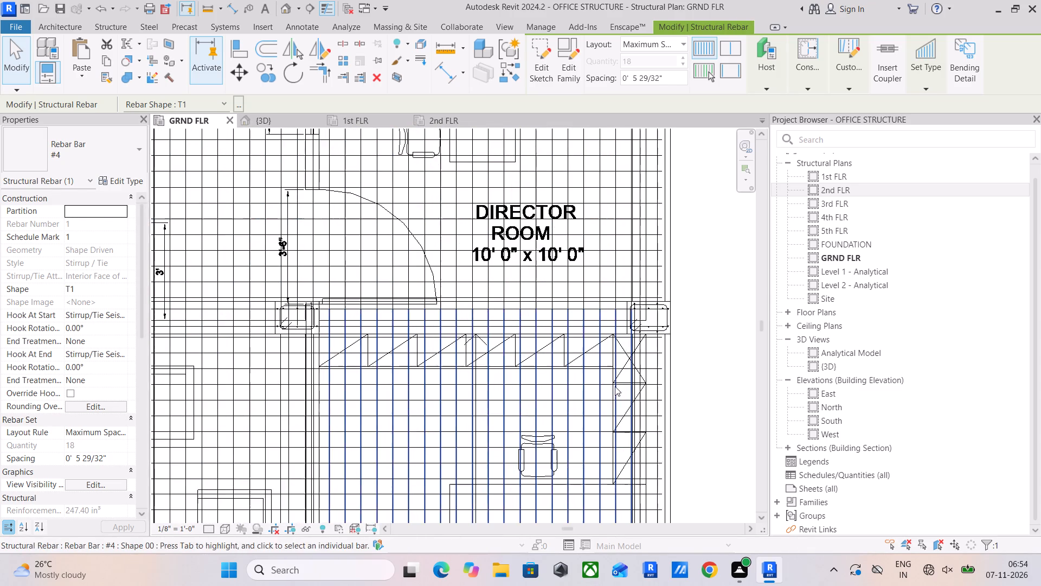
pyautogui.scroll(5, 620, 364)
pyautogui.scroll(-6, 622, 352)
pyautogui.scroll(-4, 507, 384)
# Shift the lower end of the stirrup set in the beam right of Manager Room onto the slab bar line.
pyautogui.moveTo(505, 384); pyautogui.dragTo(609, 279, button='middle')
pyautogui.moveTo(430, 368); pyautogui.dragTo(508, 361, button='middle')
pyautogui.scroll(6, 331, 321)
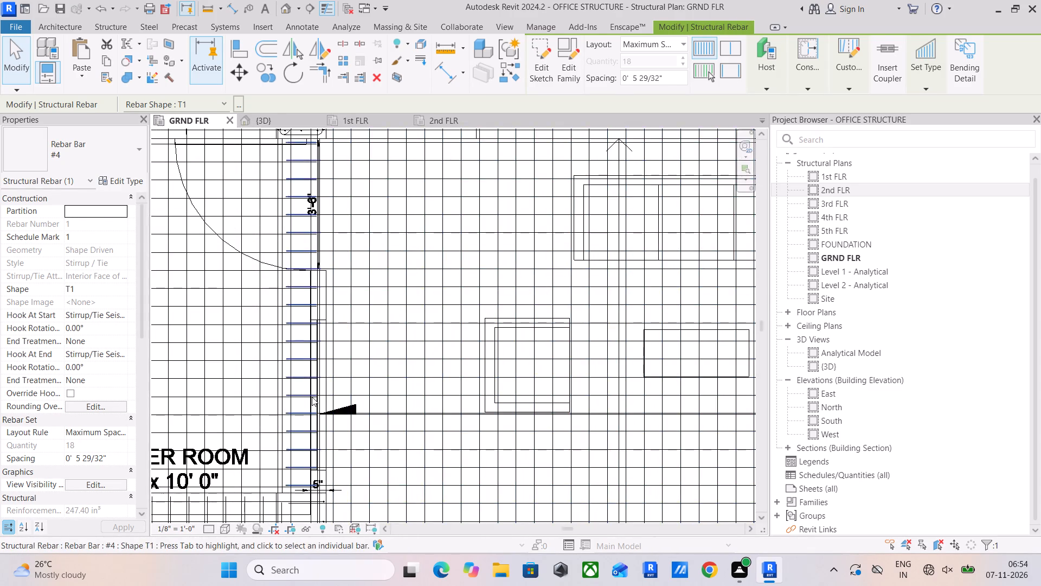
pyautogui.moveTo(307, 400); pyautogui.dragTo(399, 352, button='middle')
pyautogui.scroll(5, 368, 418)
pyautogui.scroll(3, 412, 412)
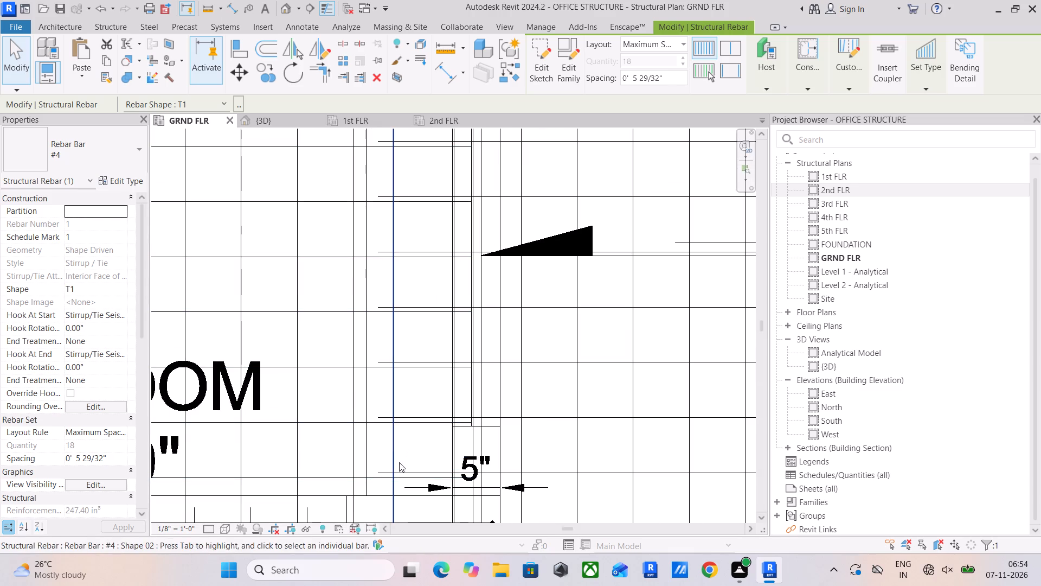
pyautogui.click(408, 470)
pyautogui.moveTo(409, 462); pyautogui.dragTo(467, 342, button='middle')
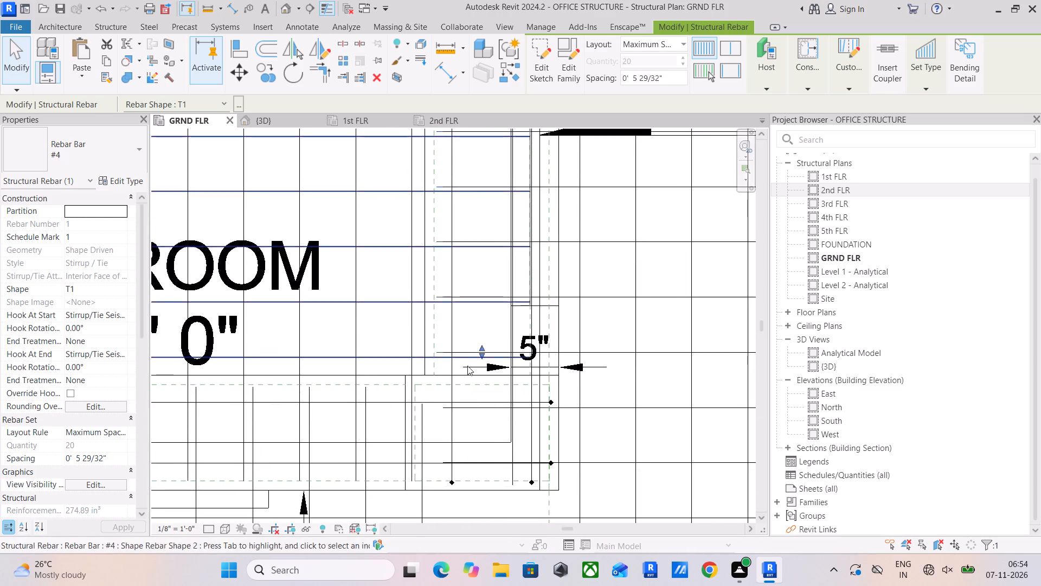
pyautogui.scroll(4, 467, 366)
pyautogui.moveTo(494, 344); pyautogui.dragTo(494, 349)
# Inspect the slab bar sets and beam stirrups around the column at Manager Room's lower right corner and the beam below it.
pyautogui.click(546, 340)
pyautogui.scroll(-4, 550, 376)
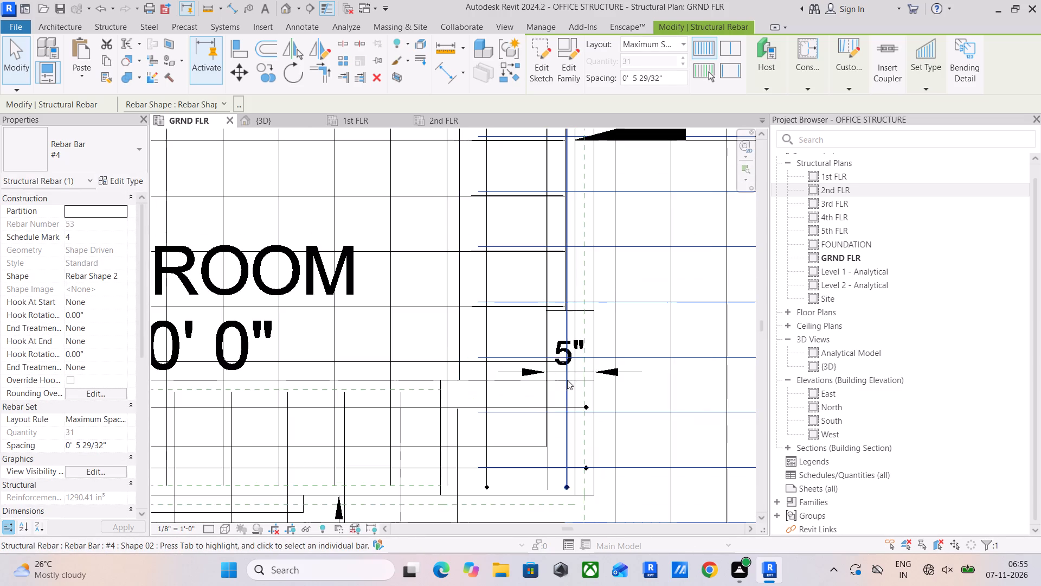
pyautogui.scroll(-1, 569, 380)
pyautogui.moveTo(579, 413); pyautogui.dragTo(562, 242, button='middle')
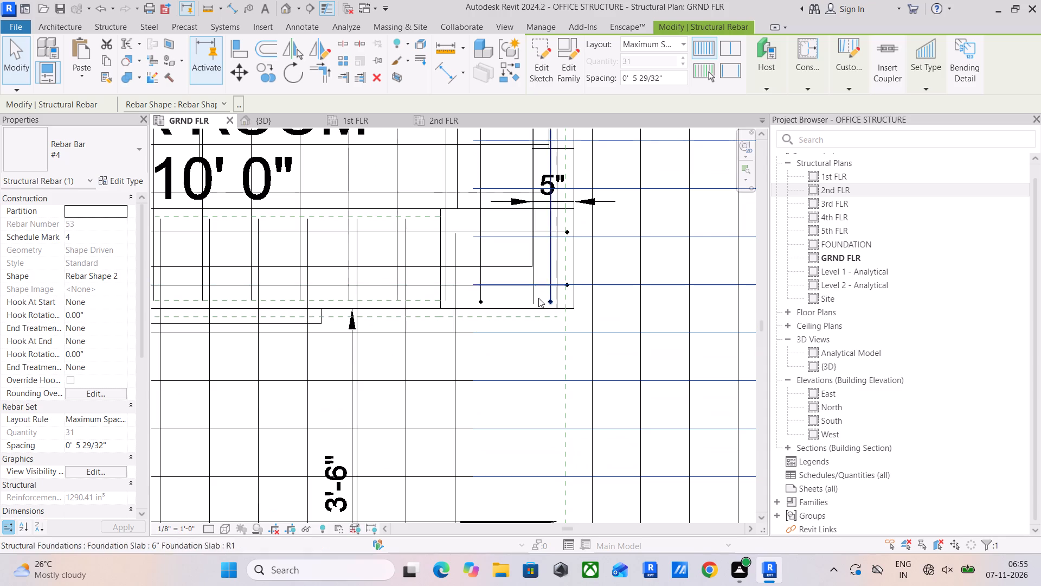
pyautogui.moveTo(483, 279); pyautogui.dragTo(479, 356, button='middle')
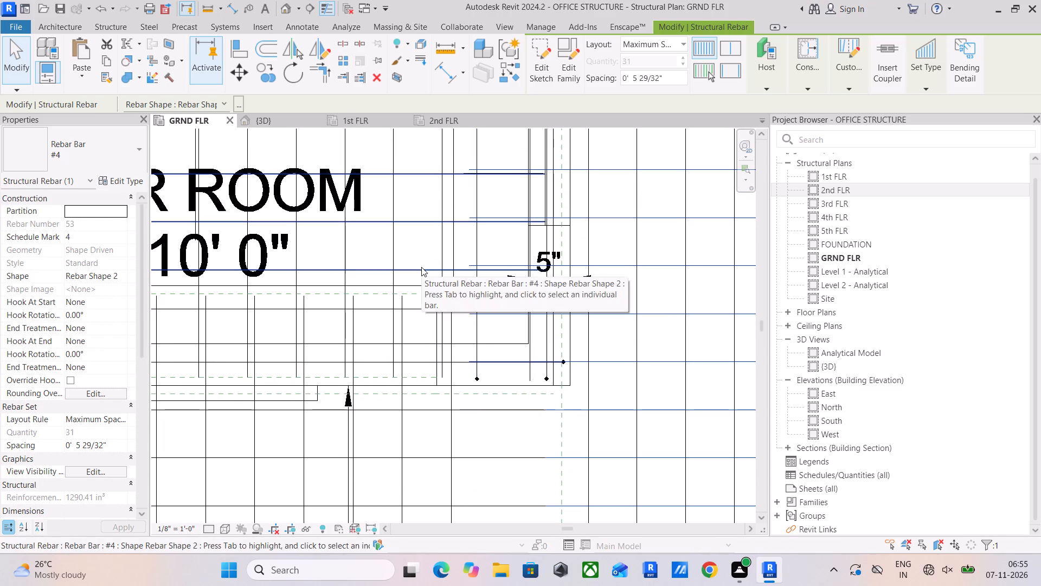
pyautogui.scroll(-4, 501, 328)
pyautogui.moveTo(501, 329); pyautogui.dragTo(511, 181, button='middle')
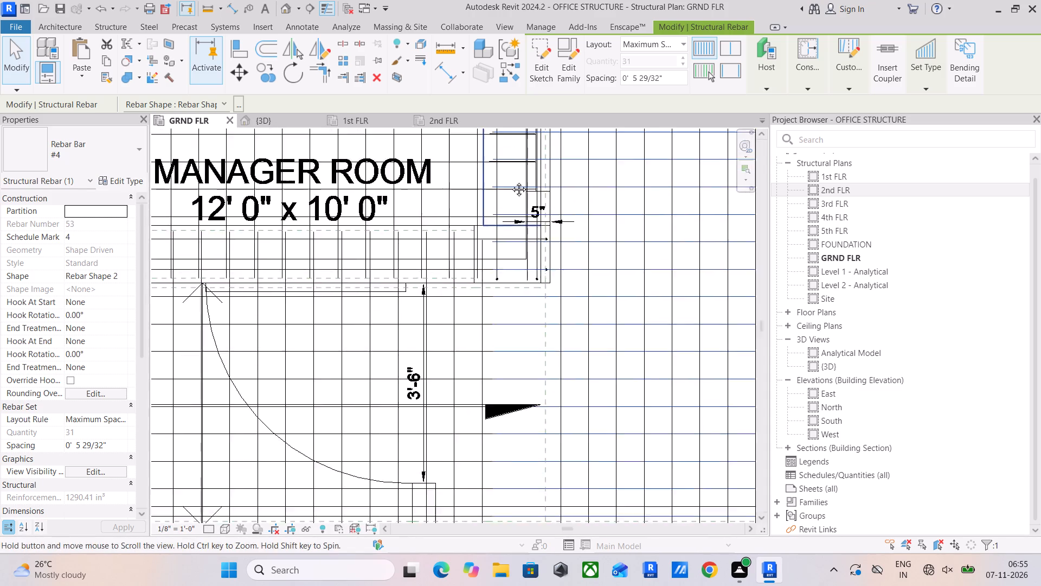
pyautogui.moveTo(511, 181); pyautogui.dragTo(510, 164, button='middle')
pyautogui.scroll(4, 507, 400)
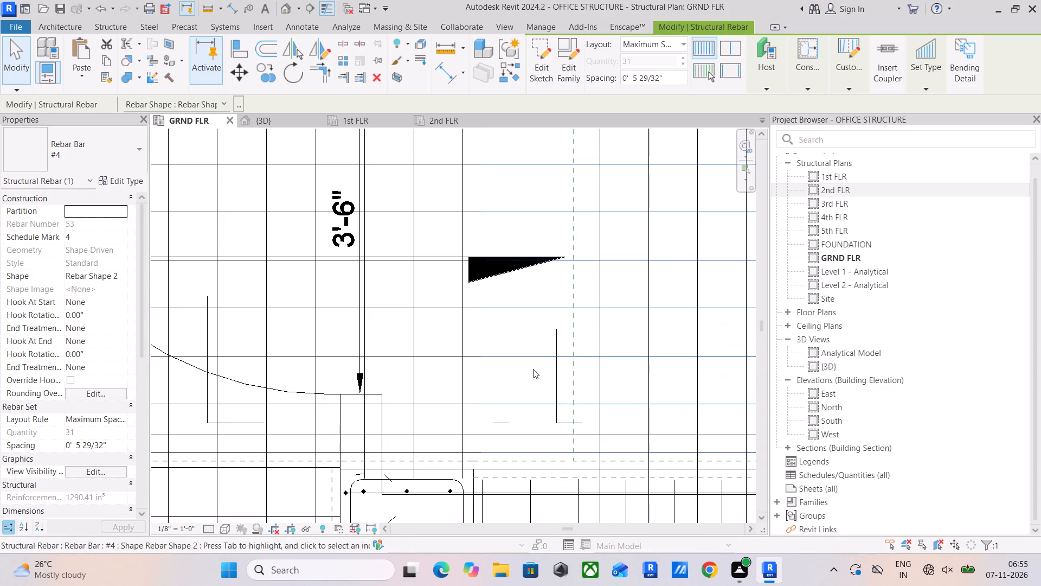
pyautogui.moveTo(567, 341); pyautogui.dragTo(591, 189, button='middle')
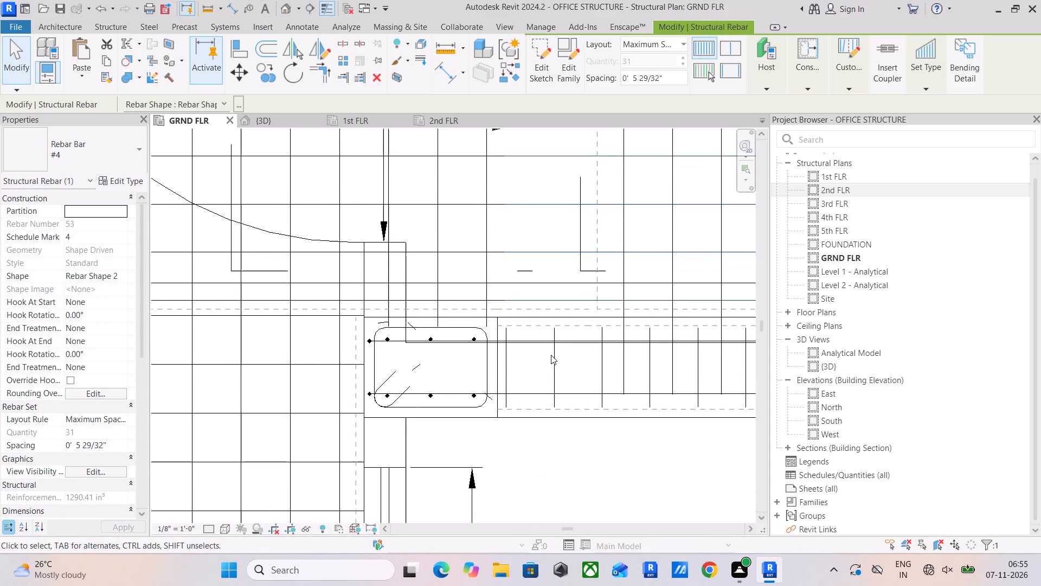
pyautogui.click(551, 355)
pyautogui.moveTo(574, 360); pyautogui.dragTo(484, 367, button='middle')
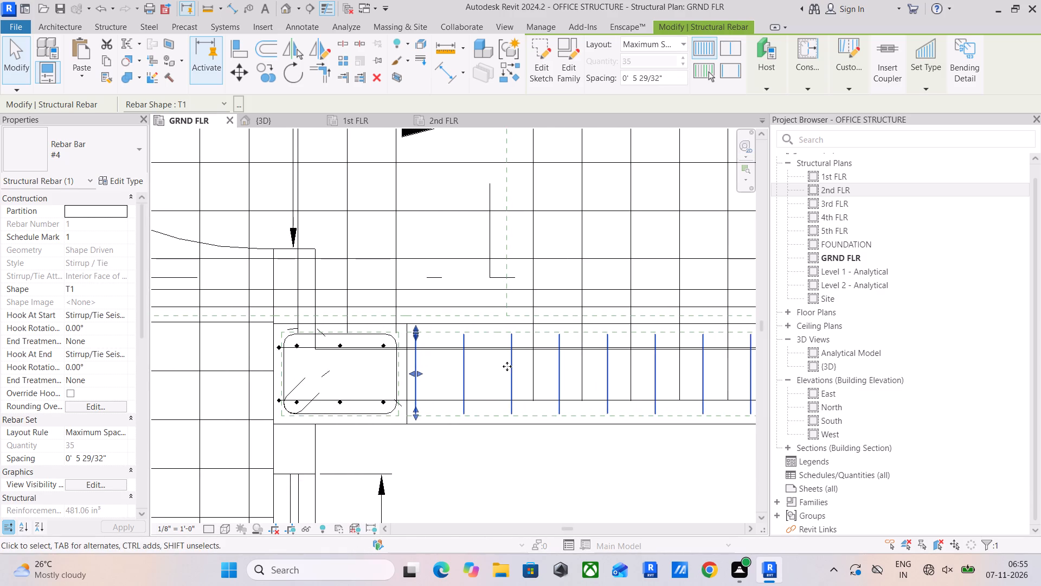
pyautogui.click(397, 263)
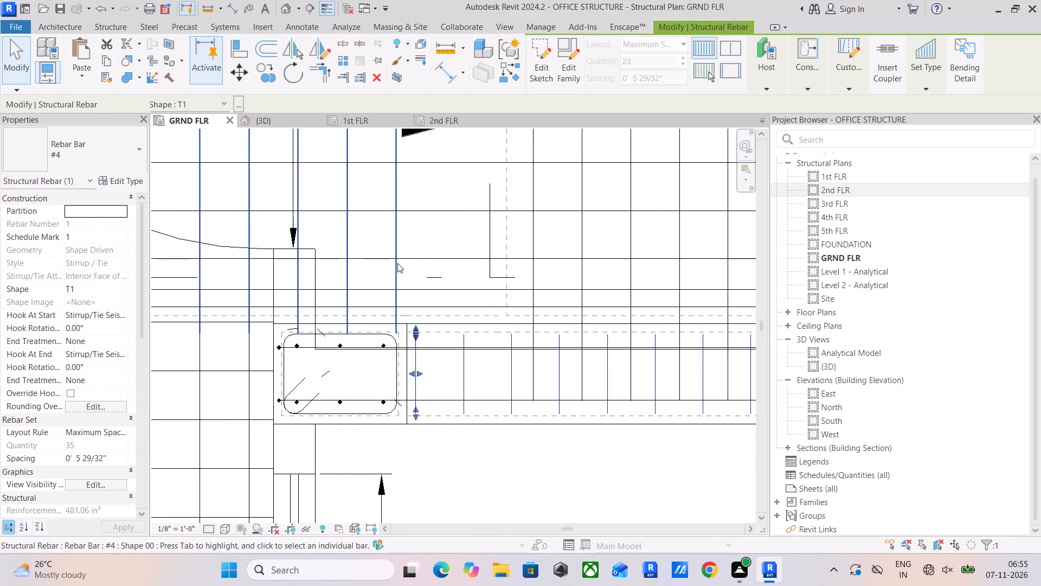
pyautogui.scroll(-4, 397, 263)
pyautogui.moveTo(397, 263); pyautogui.dragTo(452, 412, button='middle')
pyautogui.moveTo(458, 312); pyautogui.dragTo(457, 371, button='middle')
pyautogui.scroll(4, 433, 192)
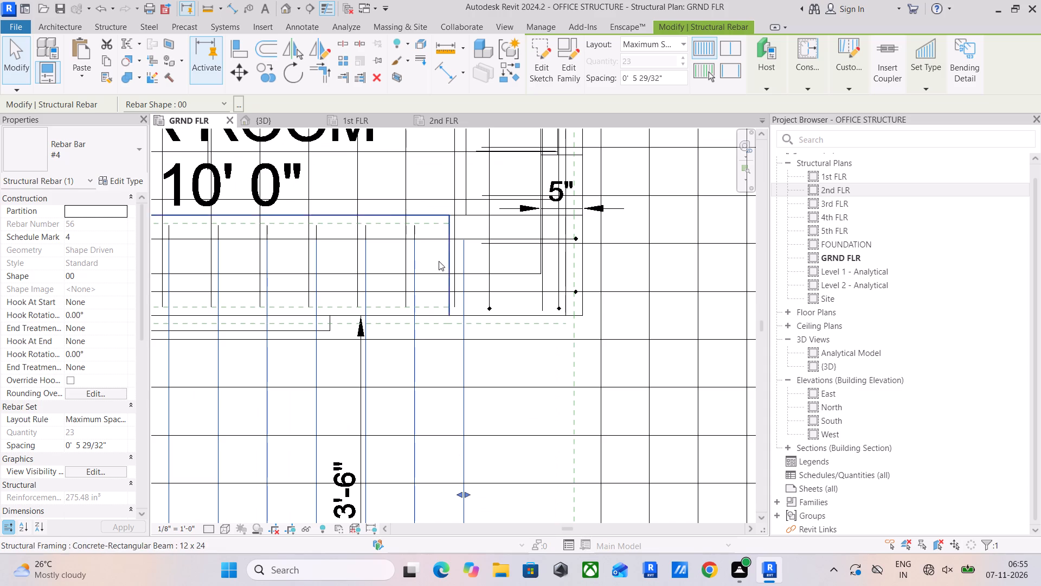
pyautogui.moveTo(439, 271); pyautogui.dragTo(446, 412, button='middle')
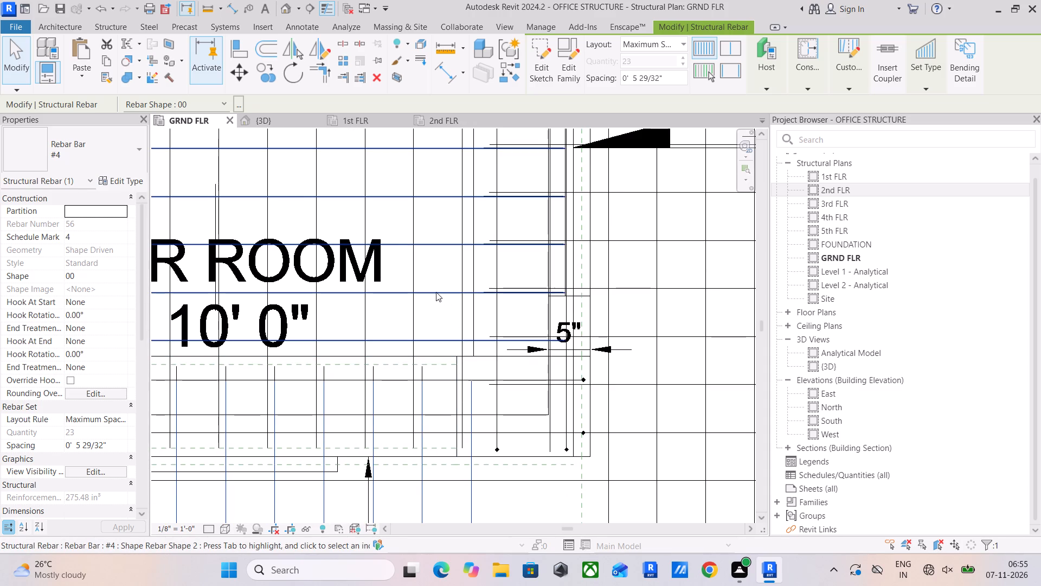
# Shift the lower end of Manager Room's horizontal slab bar set into line with the adjoining slab's bars.
pyautogui.click(436, 292)
pyautogui.scroll(5, 605, 330)
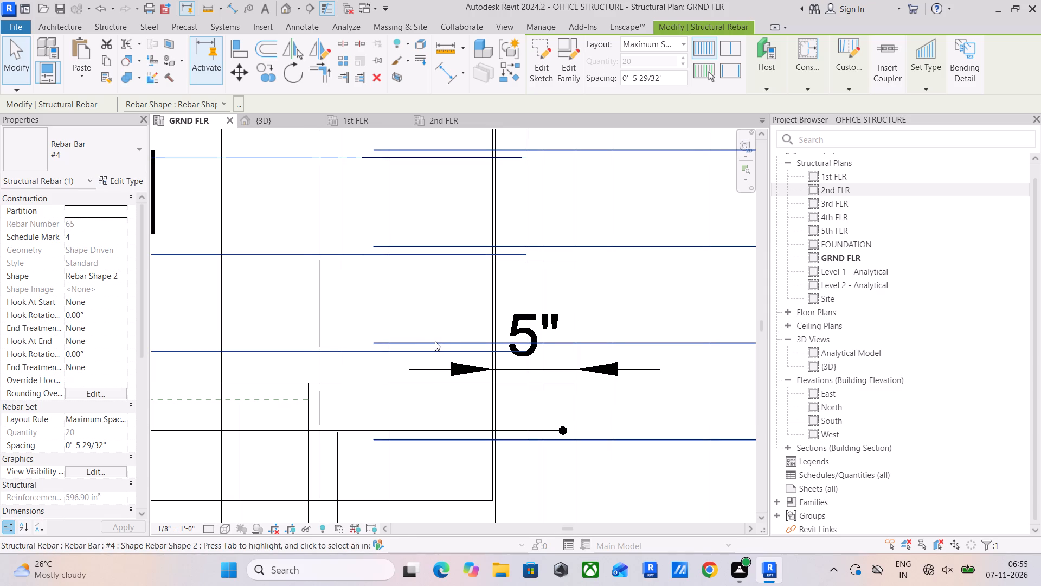
pyautogui.moveTo(475, 268); pyautogui.dragTo(479, 320, button='middle')
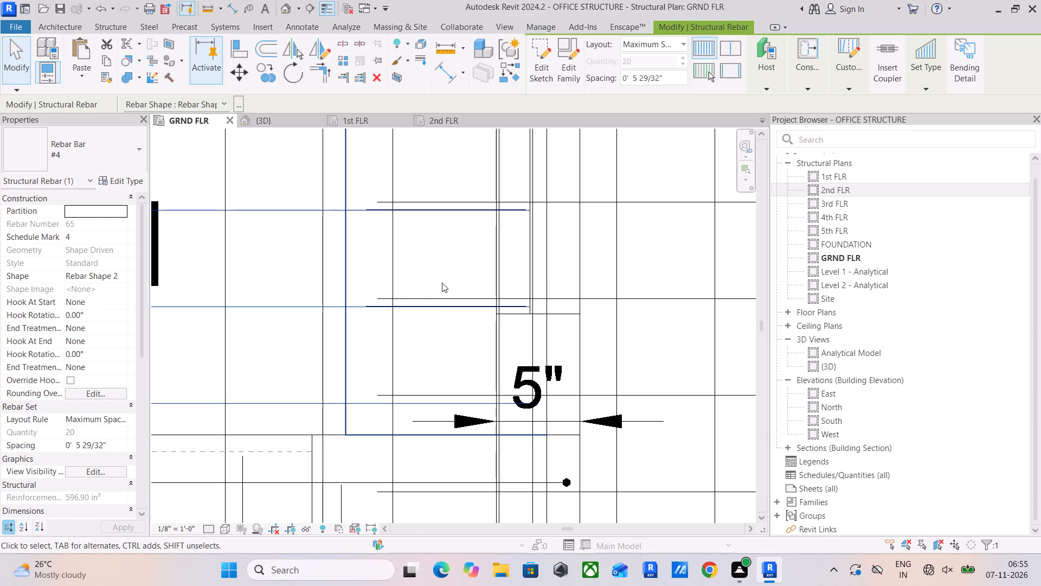
pyautogui.scroll(-2, 416, 288)
pyautogui.moveTo(416, 288); pyautogui.dragTo(524, 284, button='middle')
pyautogui.scroll(-7, 472, 285)
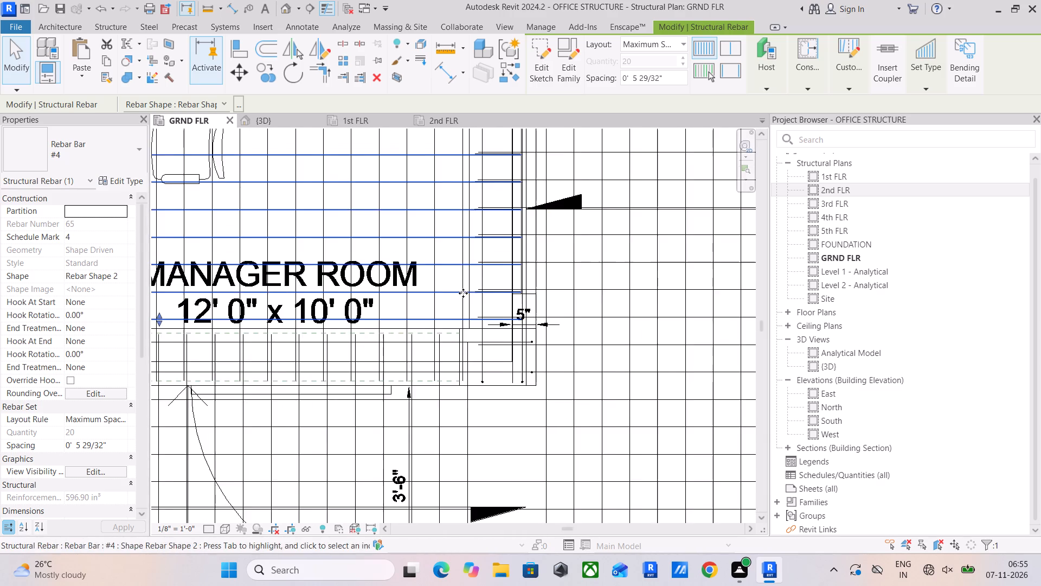
pyautogui.moveTo(463, 293); pyautogui.dragTo(583, 283, button='middle')
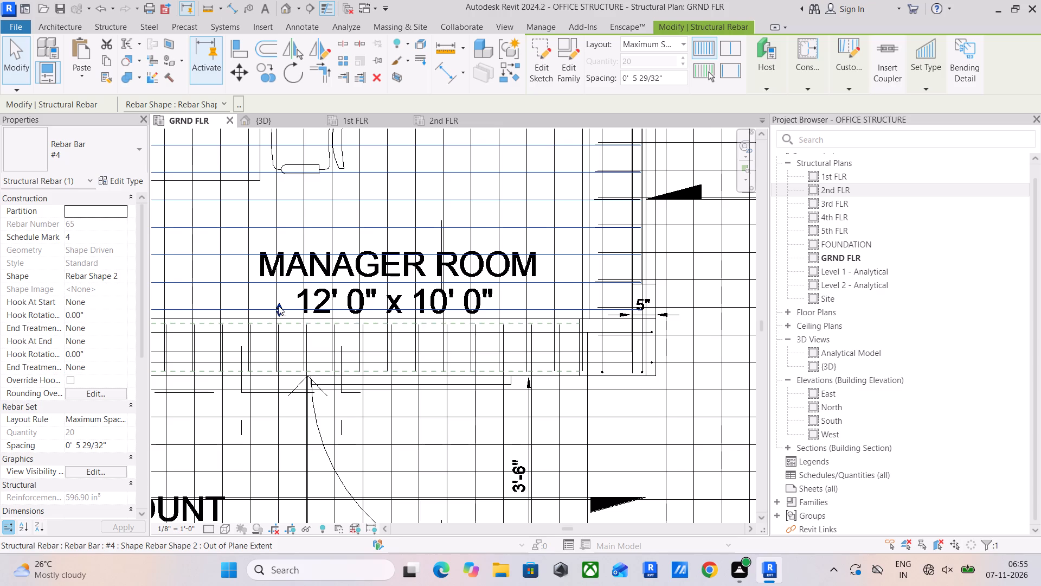
pyautogui.click(278, 305)
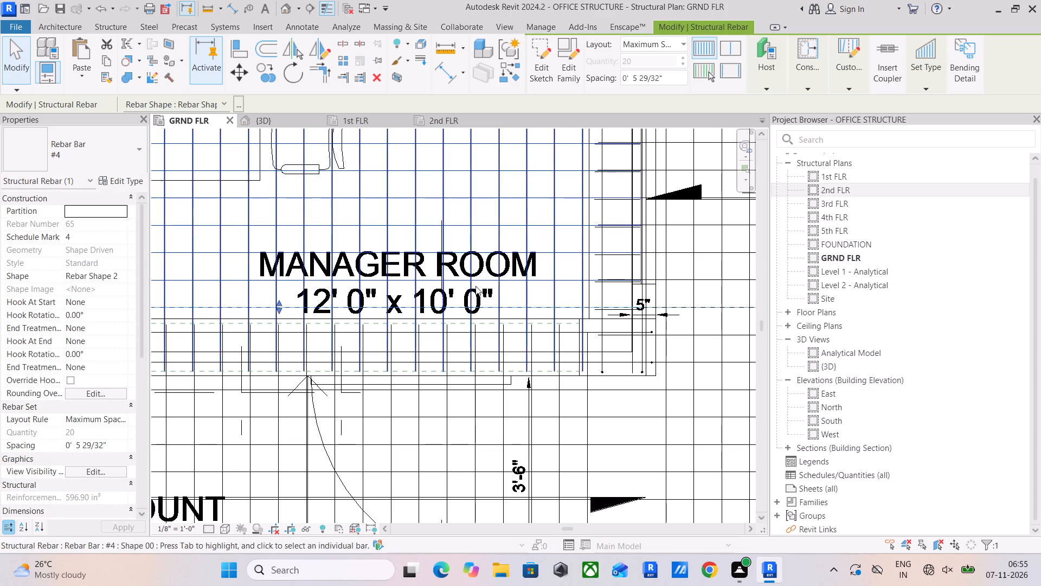
# Shift the lower end of the stirrup set in Manager Room's right beam onto the adjusted slab bar line.
pyautogui.scroll(3, 569, 261)
pyautogui.scroll(5, 623, 270)
pyautogui.click(643, 318)
pyautogui.moveTo(609, 324); pyautogui.dragTo(571, 321, button='middle')
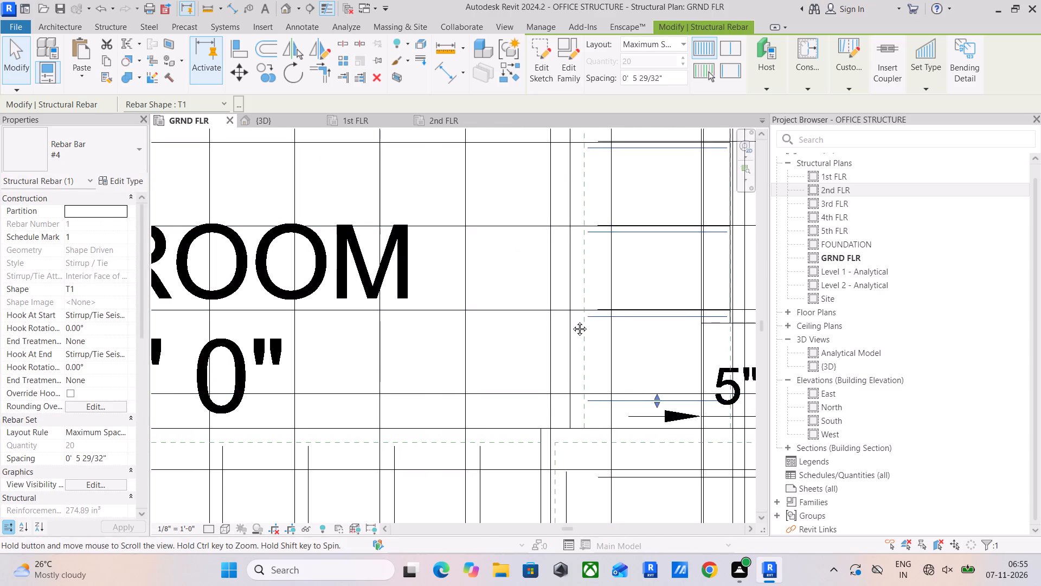
pyautogui.moveTo(571, 321); pyautogui.dragTo(444, 294, button='middle')
pyautogui.click(496, 366)
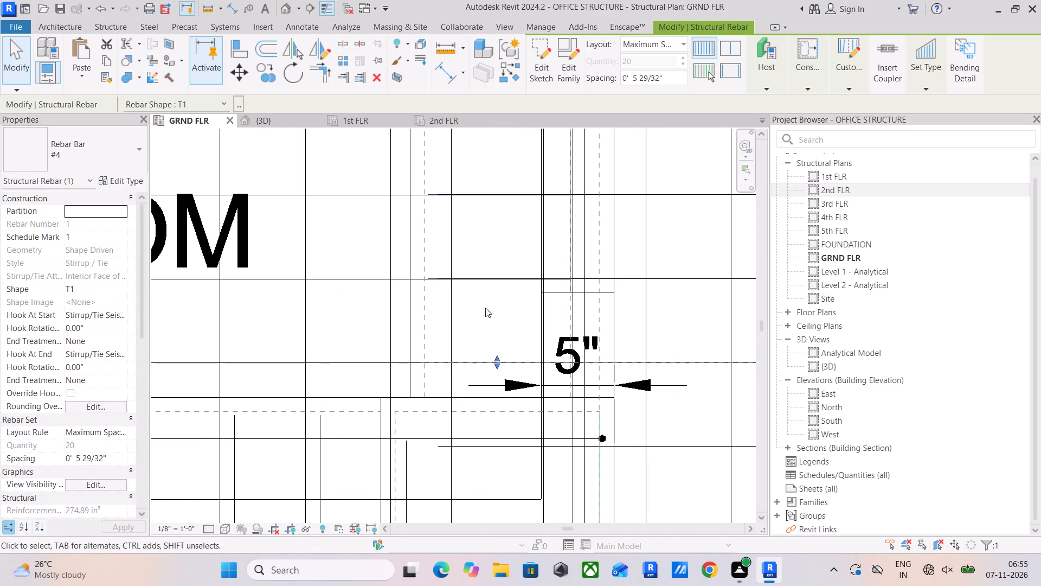
# Shift the upper end of the stirrup set in Manager Room's right beam onto the slab bar line below the HE Toilet column.
pyautogui.scroll(-12, 485, 307)
pyautogui.moveTo(487, 305); pyautogui.dragTo(517, 530, button='middle')
pyautogui.scroll(2, 510, 285)
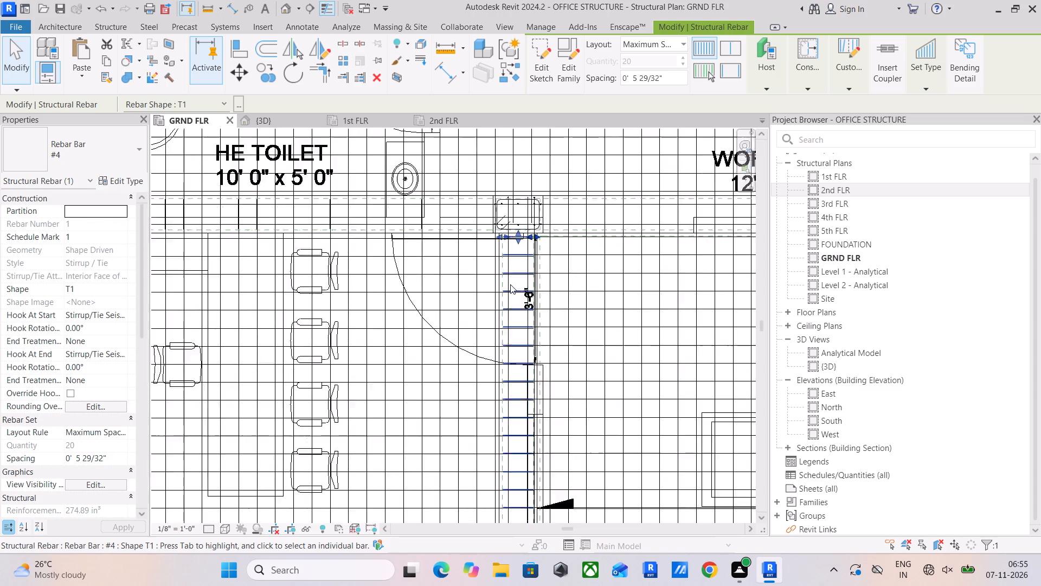
pyautogui.scroll(2, 510, 284)
pyautogui.scroll(5, 534, 209)
pyautogui.scroll(5, 473, 200)
pyautogui.scroll(5, 582, 244)
pyautogui.scroll(4, 533, 219)
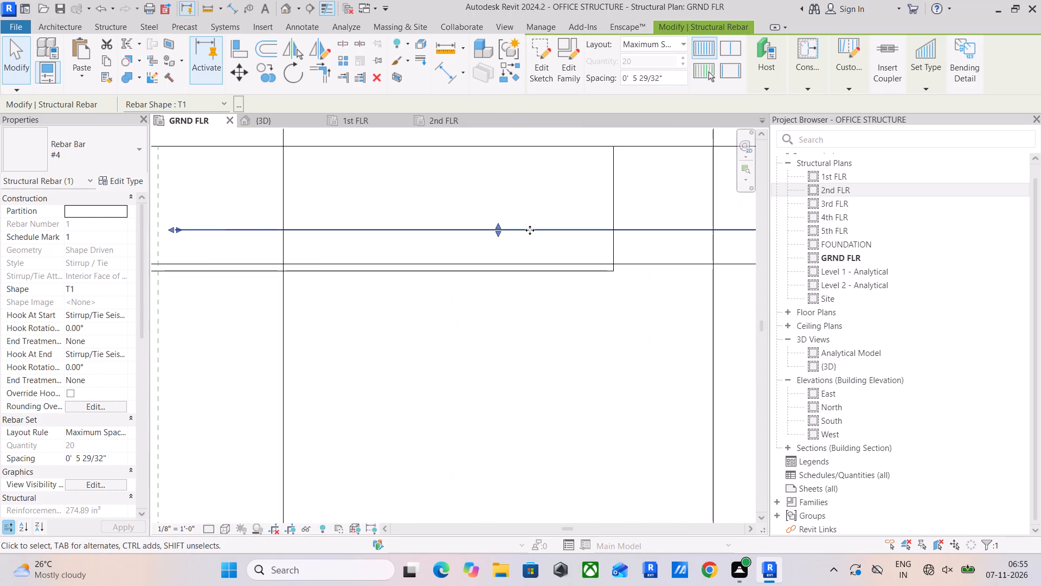
pyautogui.moveTo(498, 232); pyautogui.dragTo(499, 260)
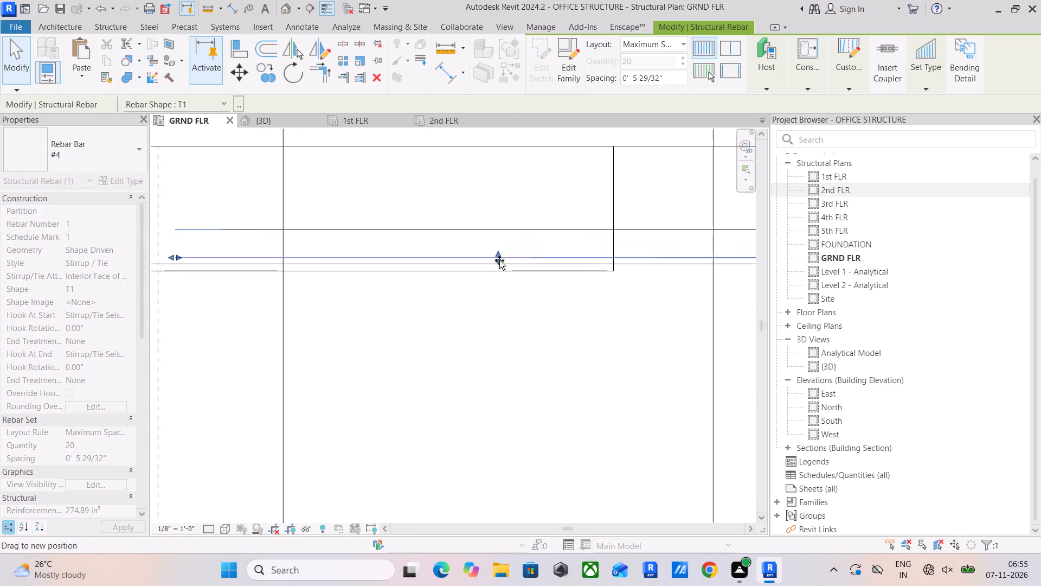
pyautogui.moveTo(499, 260); pyautogui.dragTo(499, 262)
pyautogui.scroll(-10, 513, 366)
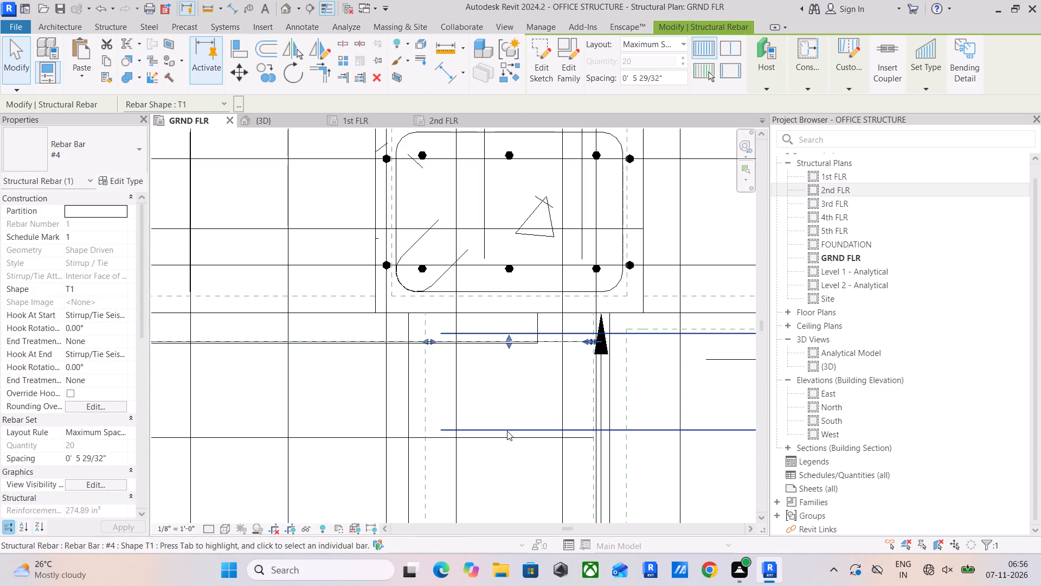
# Shift the upper end of Manager Room's horizontal slab bar set down from the beam edge, into line with the adjoining slab's bars.
pyautogui.moveTo(503, 435); pyautogui.dragTo(529, 317, button='middle')
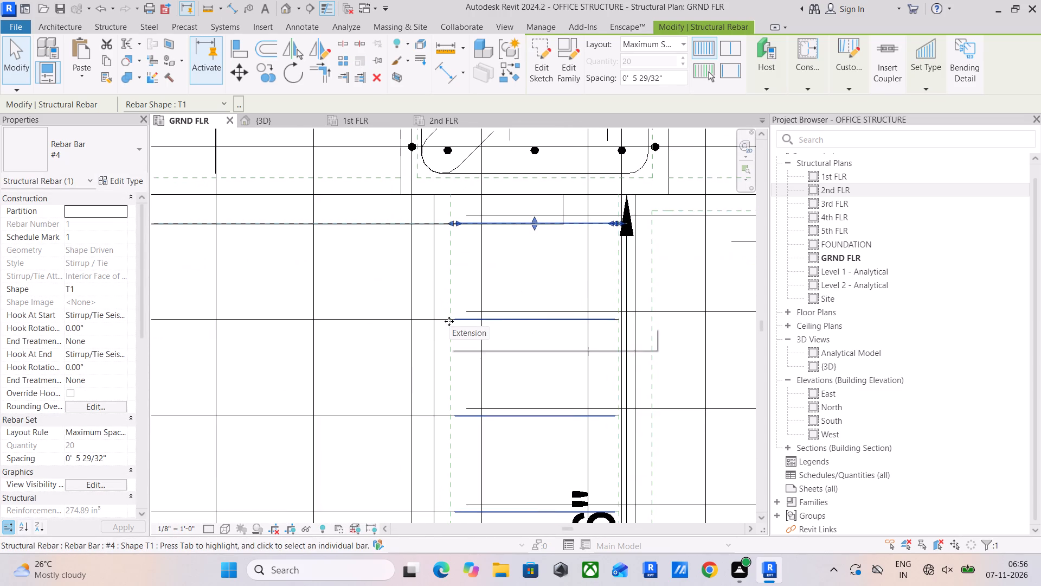
pyautogui.moveTo(404, 281); pyautogui.dragTo(409, 305, button='middle')
pyautogui.click(388, 340)
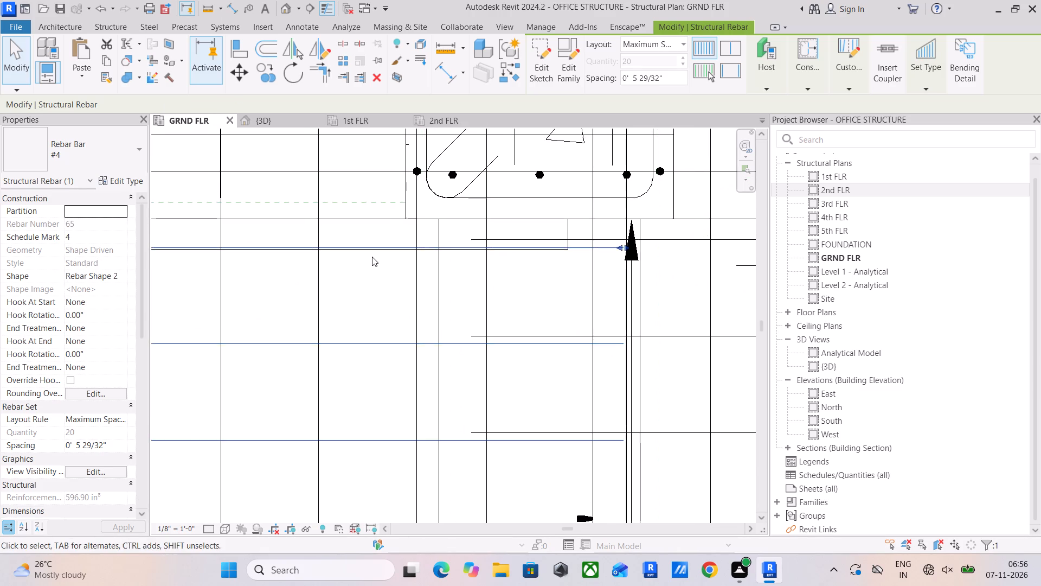
pyautogui.scroll(-3, 372, 257)
pyautogui.moveTo(372, 257); pyautogui.dragTo(593, 296, button='middle')
pyautogui.scroll(-2, 503, 291)
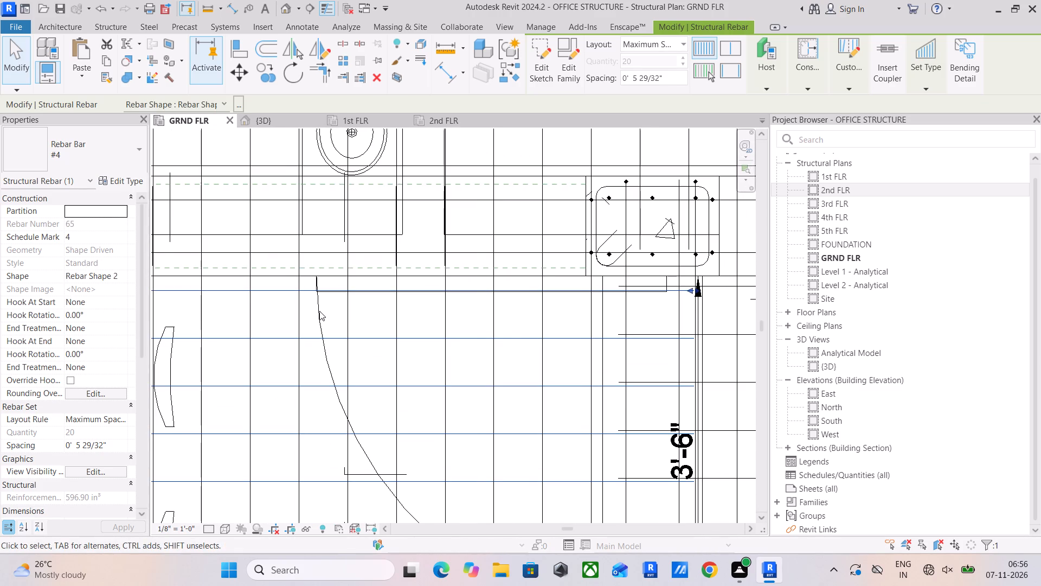
pyautogui.scroll(-3, 286, 298)
pyautogui.scroll(-3, 222, 300)
pyautogui.moveTo(222, 300); pyautogui.dragTo(258, 316, button='middle')
pyautogui.scroll(3, 184, 308)
pyautogui.click(208, 311)
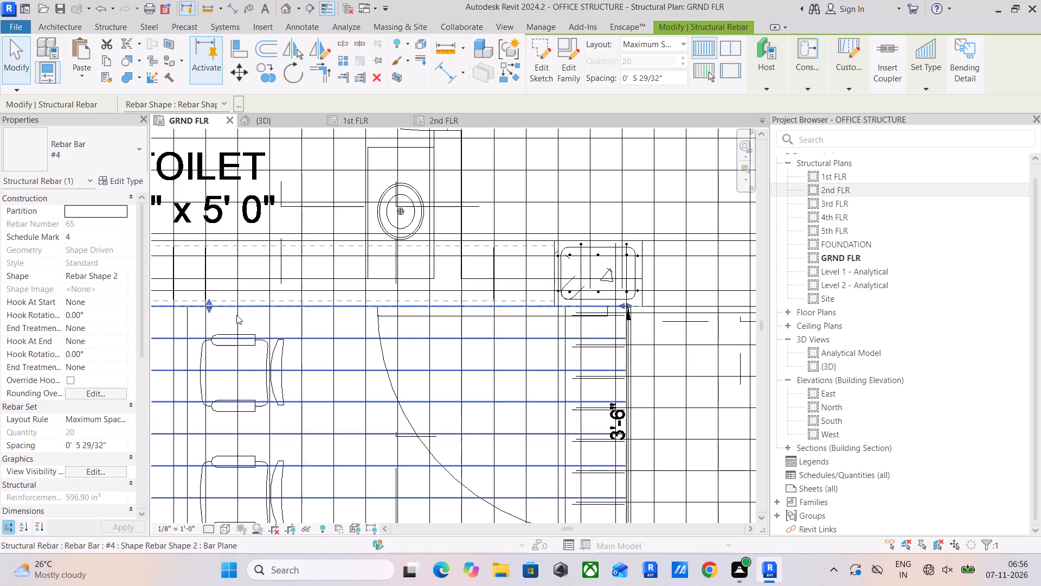
pyautogui.scroll(3, 248, 313)
pyautogui.moveTo(248, 312); pyautogui.dragTo(222, 336, button='middle')
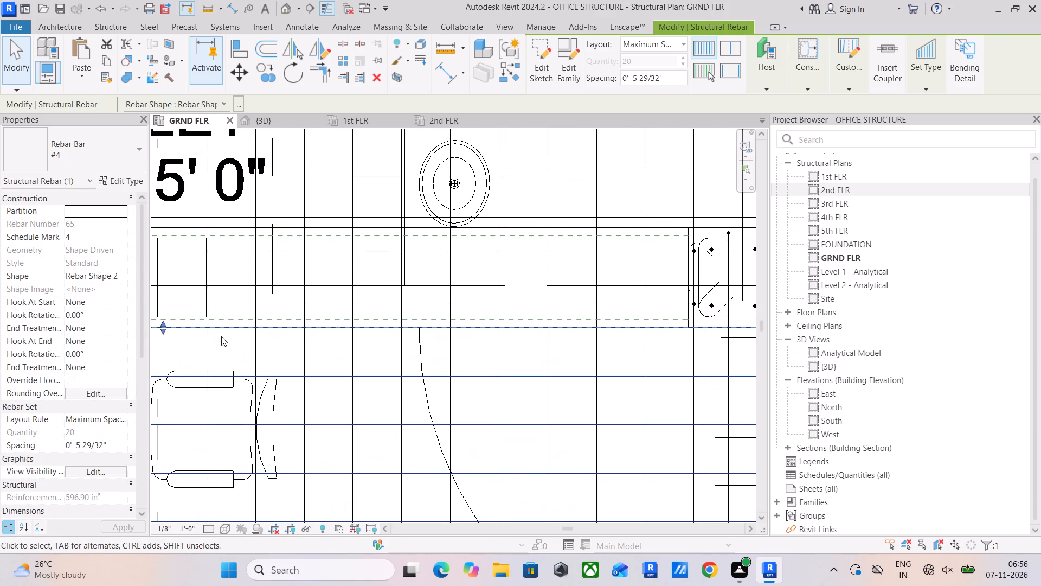
pyautogui.moveTo(161, 326); pyautogui.dragTo(162, 338)
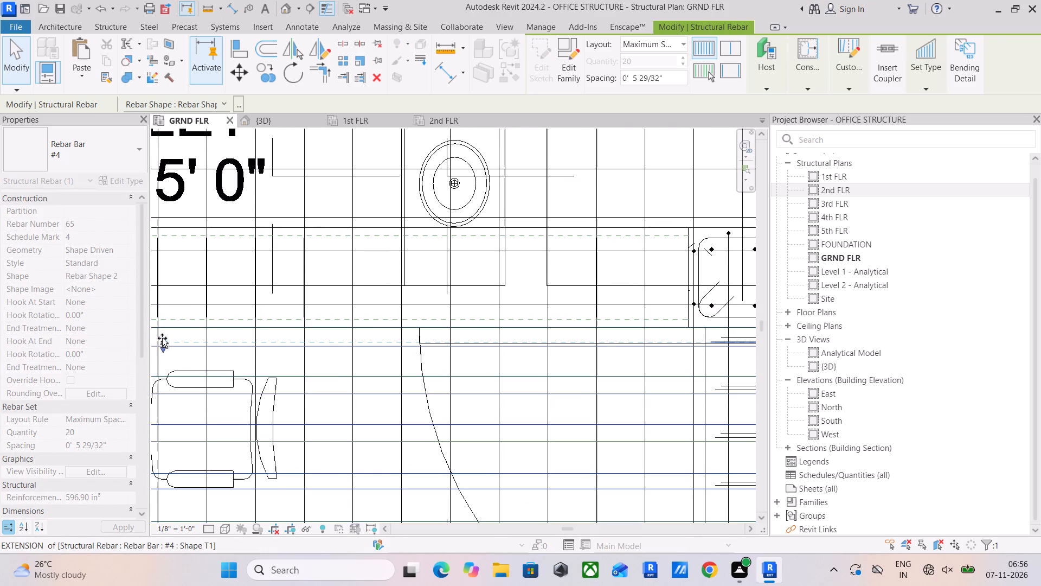
pyautogui.moveTo(162, 338); pyautogui.dragTo(165, 335)
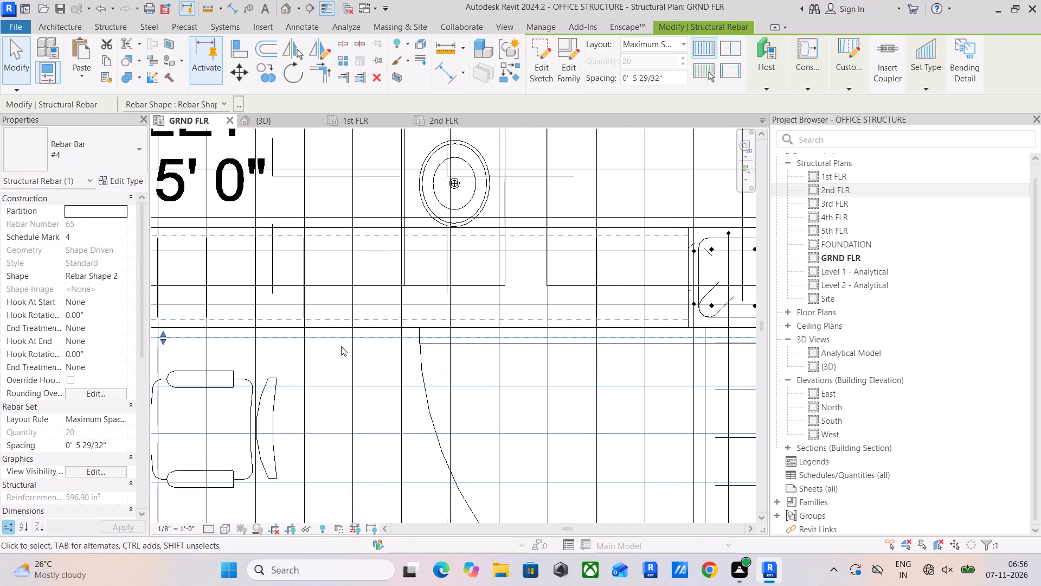
# Shift the upper end of the stirrup set in Manager Room's right beam onto the adjusted slab bar line.
pyautogui.moveTo(390, 354); pyautogui.dragTo(234, 289, button='middle')
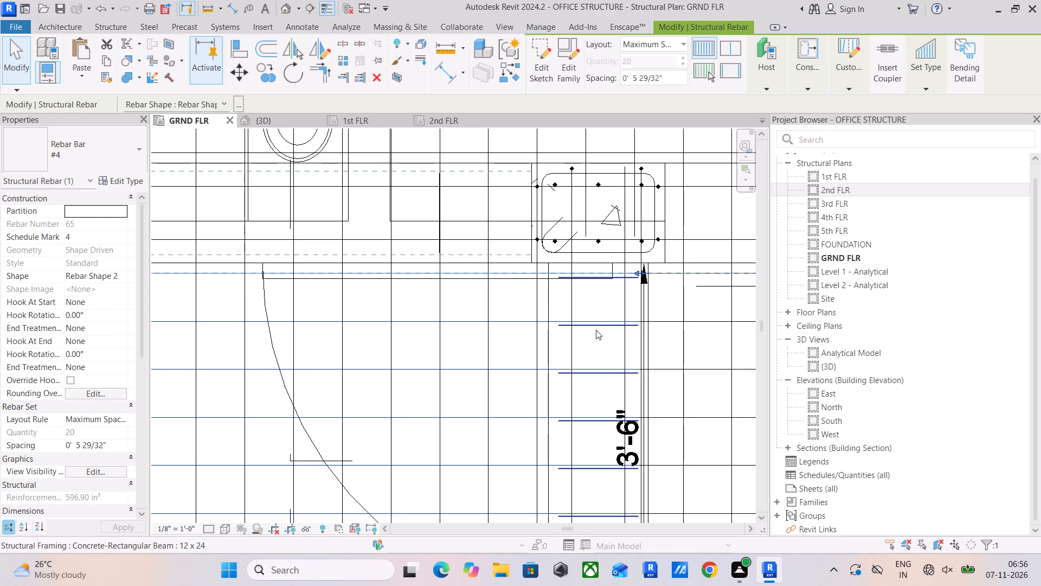
pyautogui.click(596, 328)
pyautogui.scroll(13, 603, 269)
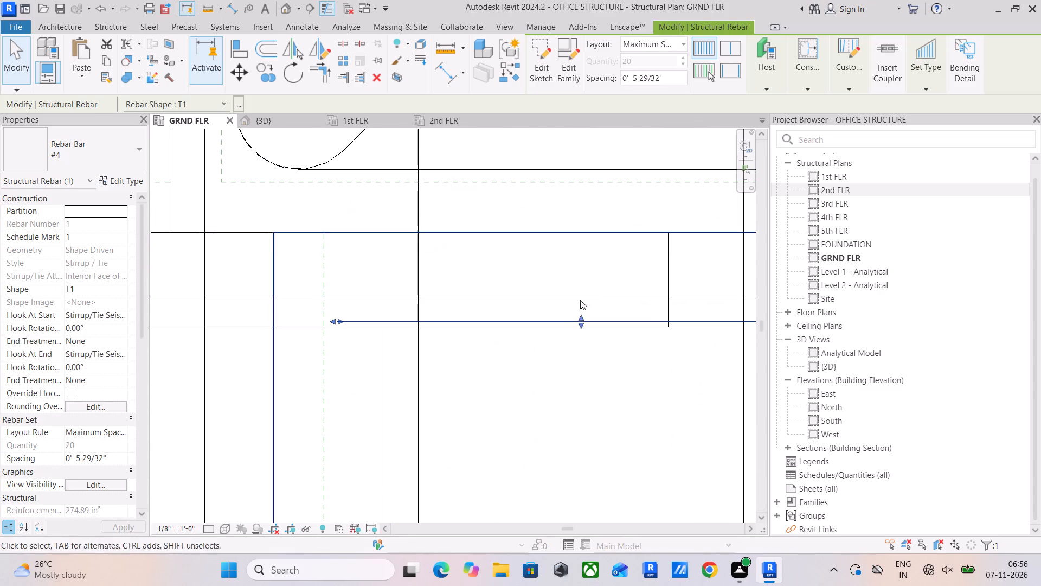
pyautogui.moveTo(581, 317); pyautogui.dragTo(580, 301)
pyautogui.scroll(-2, 570, 351)
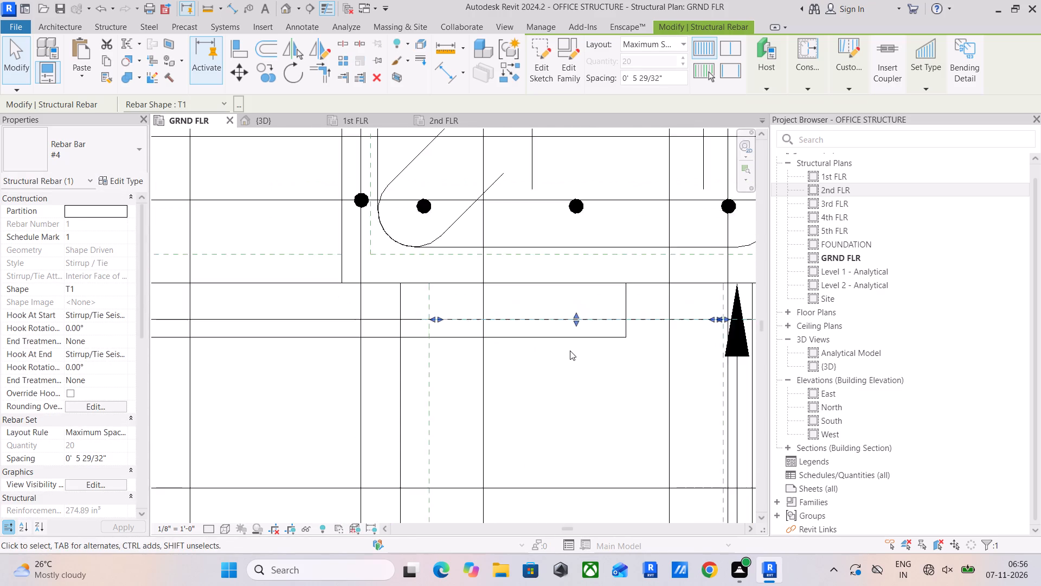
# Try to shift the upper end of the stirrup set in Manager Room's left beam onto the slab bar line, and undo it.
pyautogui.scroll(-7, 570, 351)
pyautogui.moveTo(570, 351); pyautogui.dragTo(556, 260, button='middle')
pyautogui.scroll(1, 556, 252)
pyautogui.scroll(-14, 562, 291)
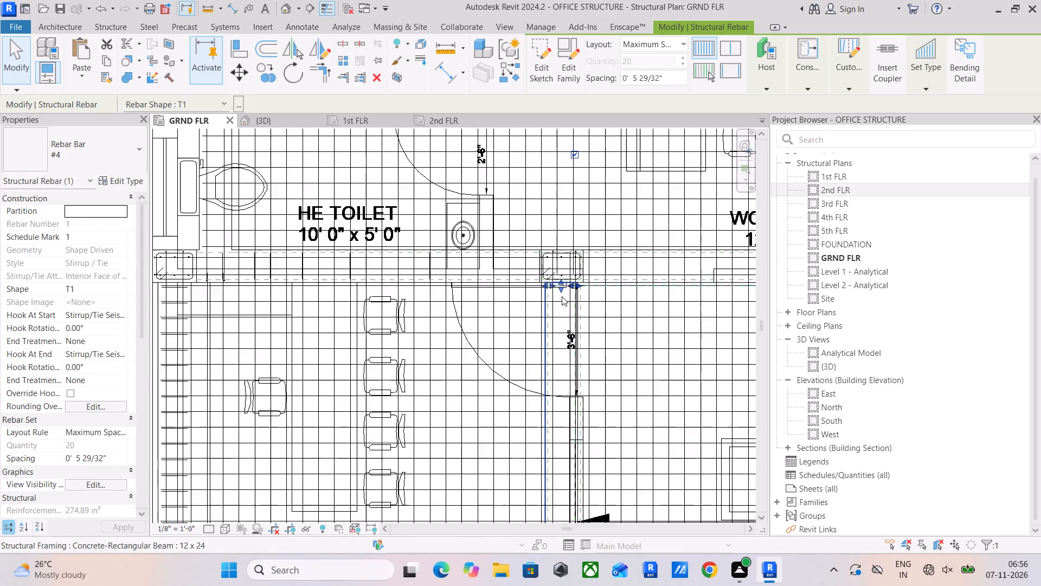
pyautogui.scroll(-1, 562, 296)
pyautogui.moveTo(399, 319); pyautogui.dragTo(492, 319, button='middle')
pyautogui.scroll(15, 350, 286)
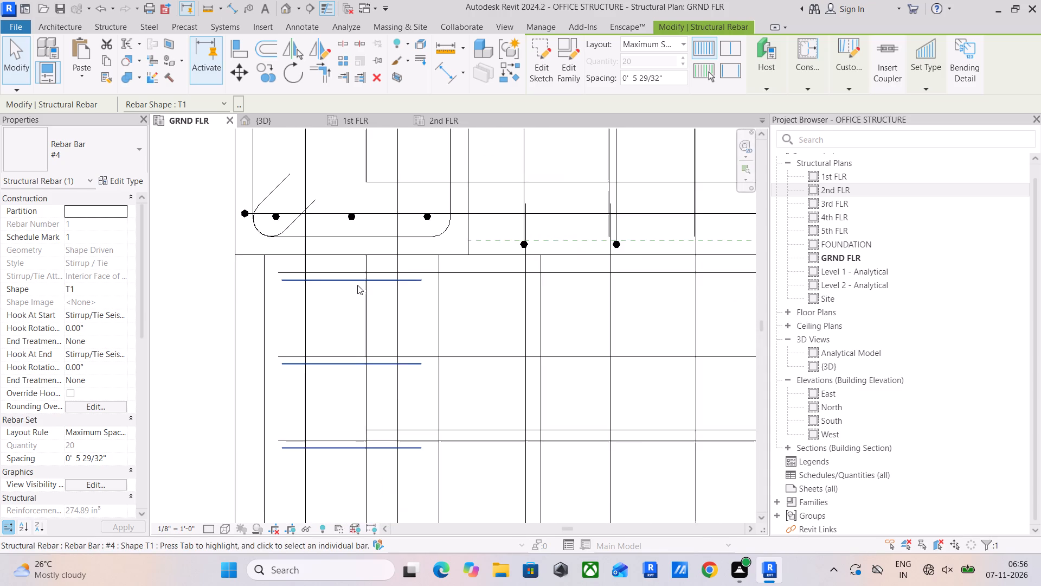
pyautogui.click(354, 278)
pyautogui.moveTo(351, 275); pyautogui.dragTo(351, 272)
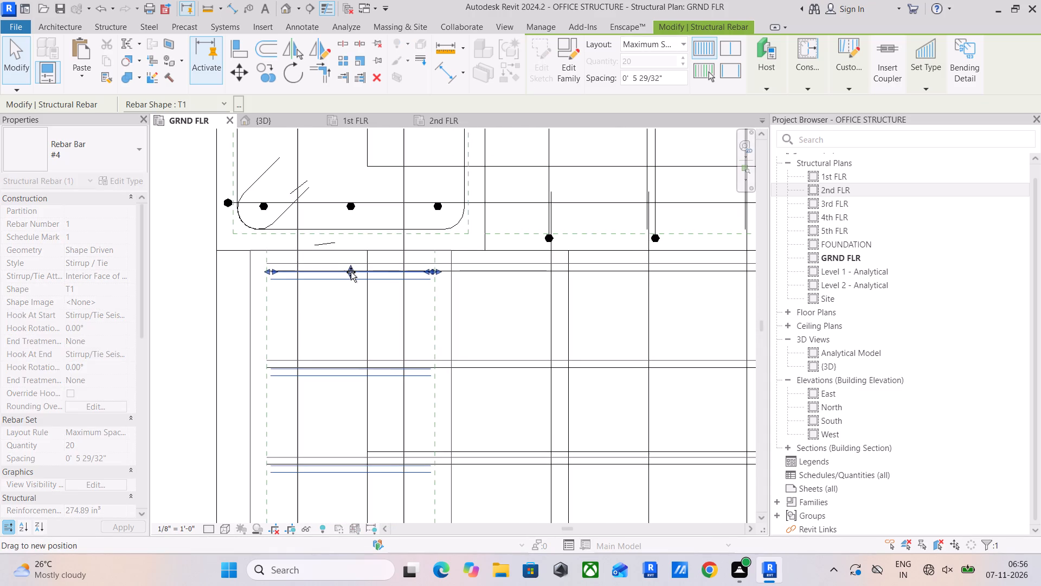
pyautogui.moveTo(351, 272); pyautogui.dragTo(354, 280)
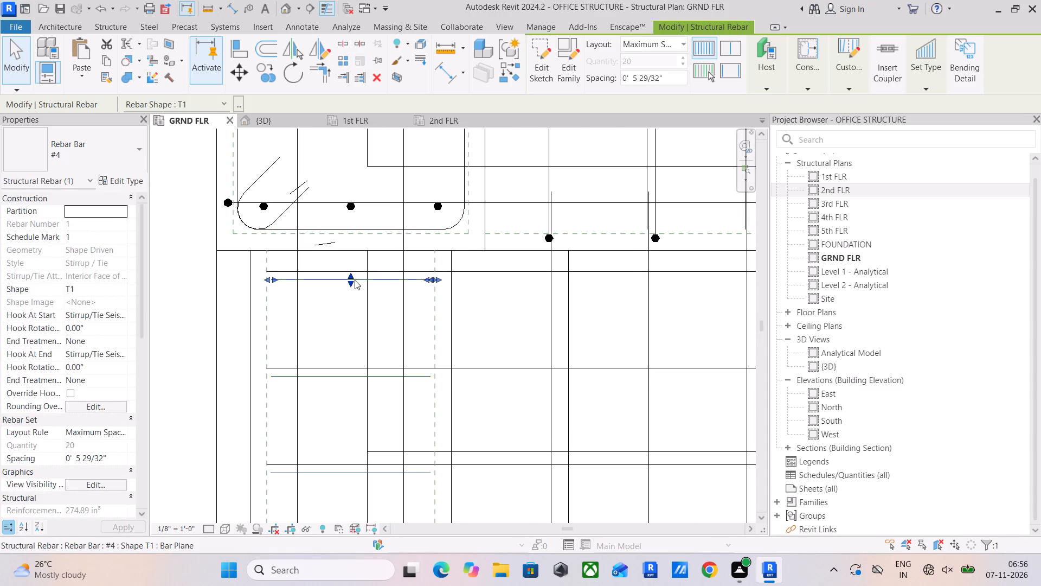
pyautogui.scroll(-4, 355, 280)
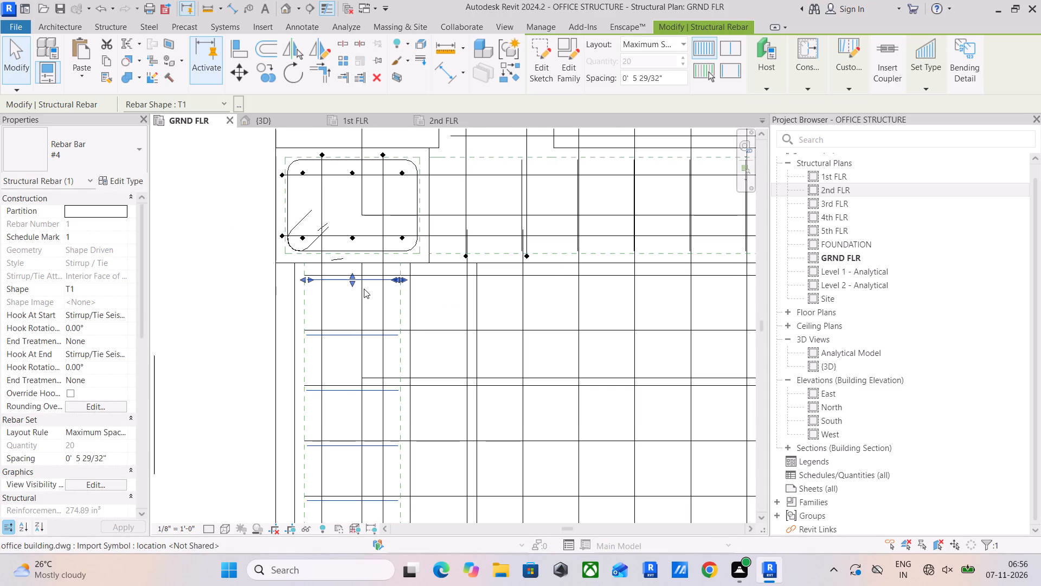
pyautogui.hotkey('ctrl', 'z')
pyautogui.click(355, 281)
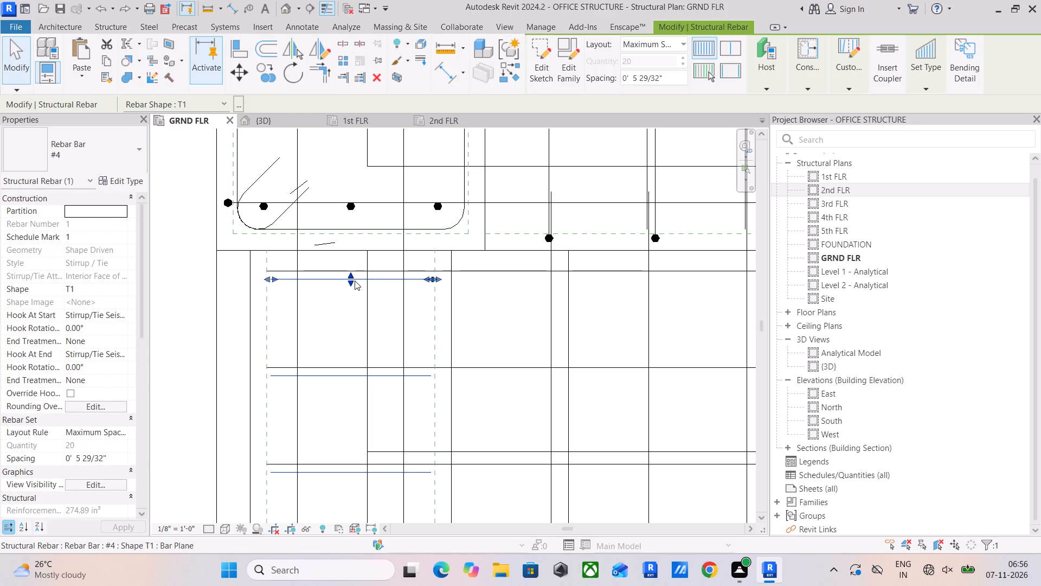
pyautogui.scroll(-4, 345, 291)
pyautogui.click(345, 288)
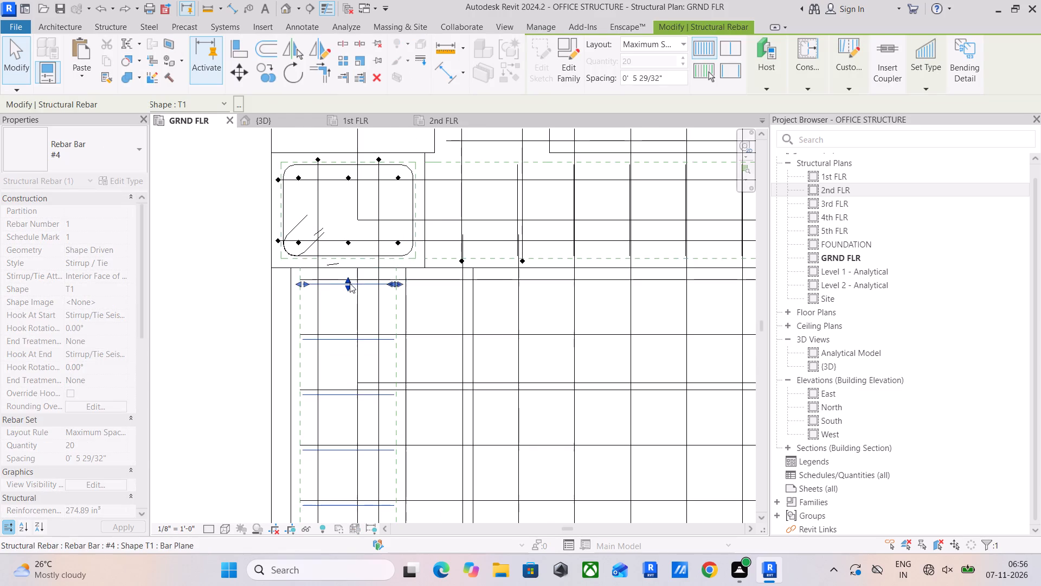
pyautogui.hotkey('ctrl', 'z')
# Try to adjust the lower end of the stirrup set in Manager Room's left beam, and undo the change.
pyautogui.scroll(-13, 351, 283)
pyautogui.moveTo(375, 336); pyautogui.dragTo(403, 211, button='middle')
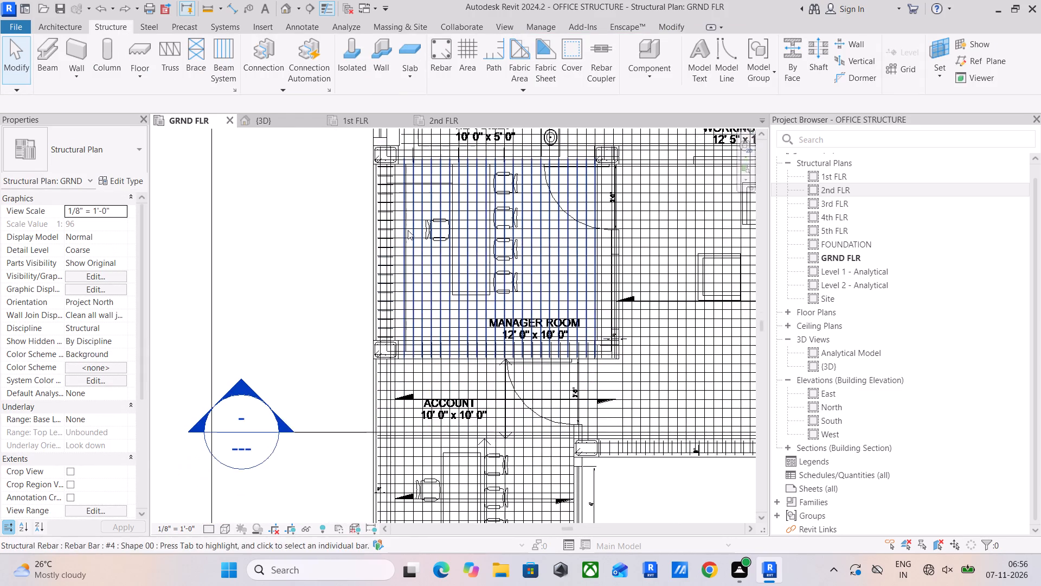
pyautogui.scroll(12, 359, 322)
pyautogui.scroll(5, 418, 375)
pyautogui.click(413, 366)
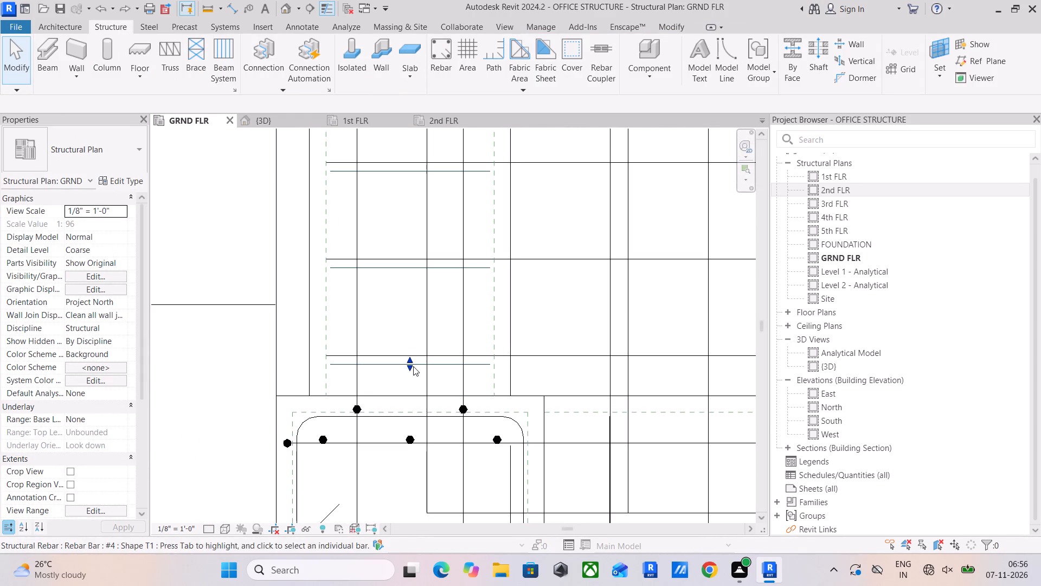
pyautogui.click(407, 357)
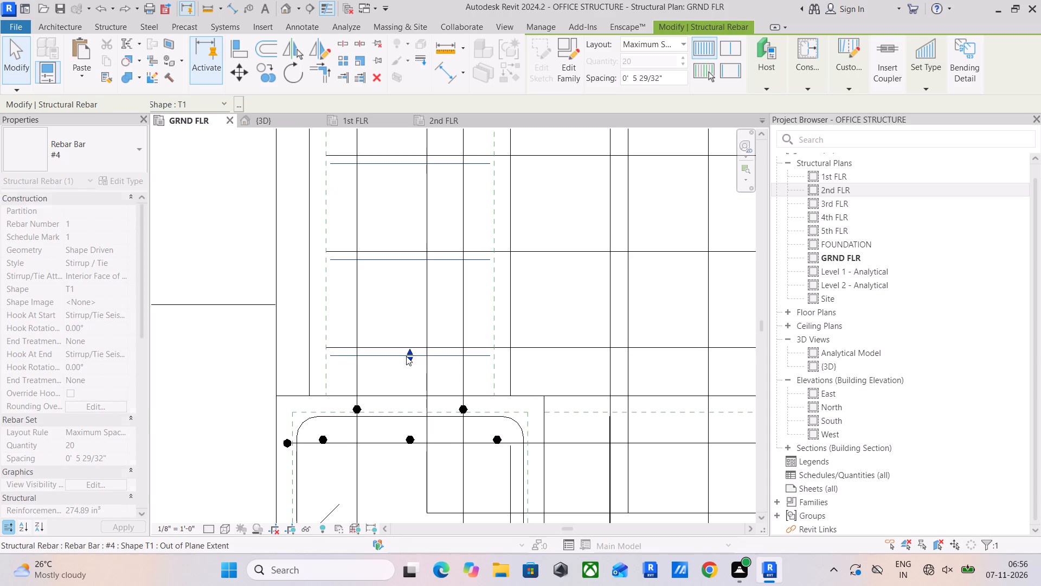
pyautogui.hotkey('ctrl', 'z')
# Delete the stirrup set in Manager Room's left beam on the ground floor.
pyautogui.click(403, 363)
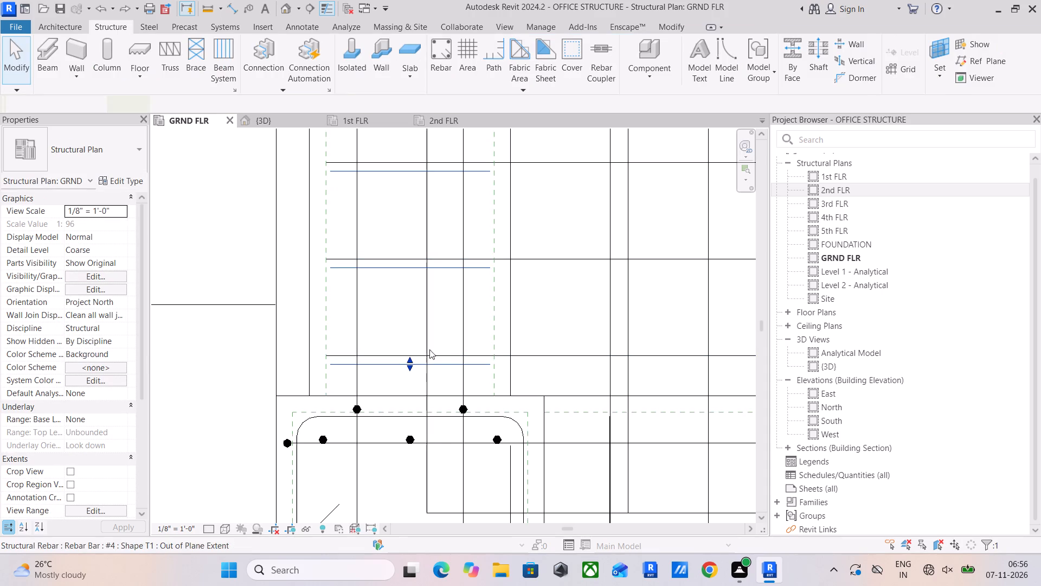
pyautogui.scroll(-10, 439, 342)
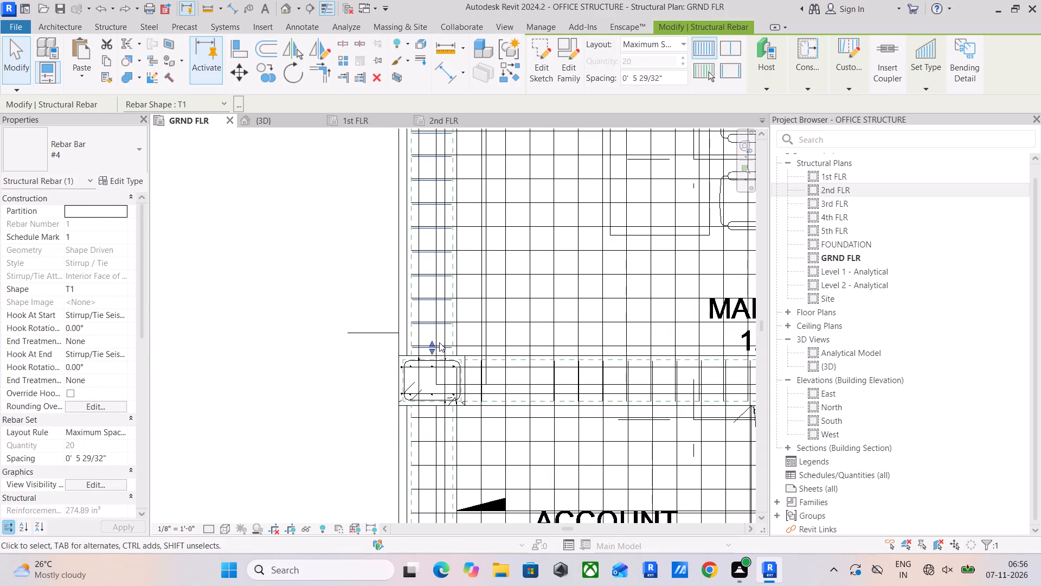
pyautogui.press('Delete')
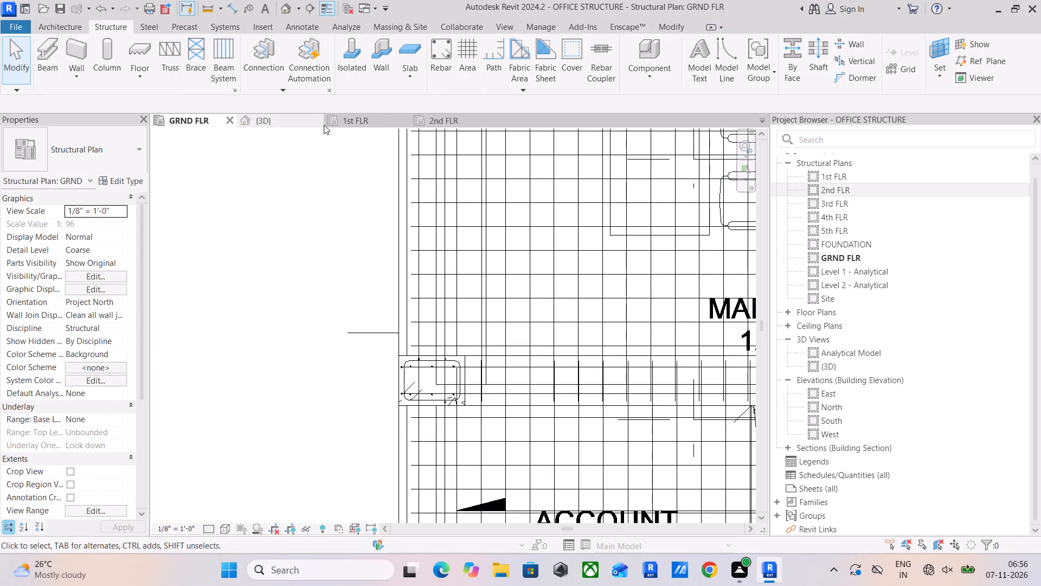
# Copy the stirrup set of Manager Room's left beam from the 1st FLR plan and paste it aligned to level GRND FLR.
pyautogui.click(343, 118)
pyautogui.moveTo(227, 349); pyautogui.dragTo(462, 289, button='middle')
pyautogui.scroll(-1, 478, 282)
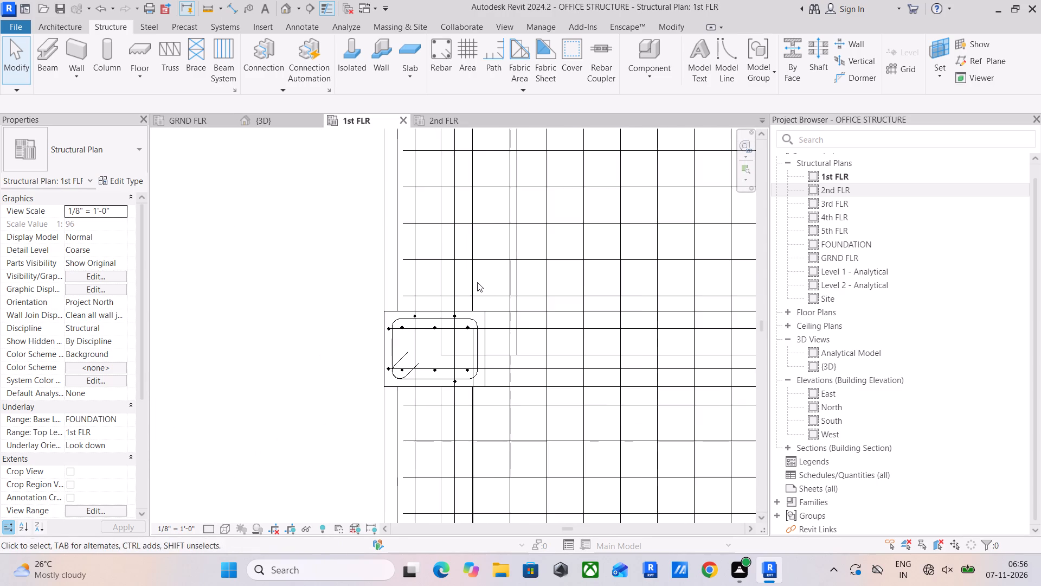
pyautogui.scroll(-9, 436, 302)
pyautogui.moveTo(453, 325); pyautogui.dragTo(444, 375, button='middle')
pyautogui.scroll(-1, 444, 375)
pyautogui.scroll(5, 443, 370)
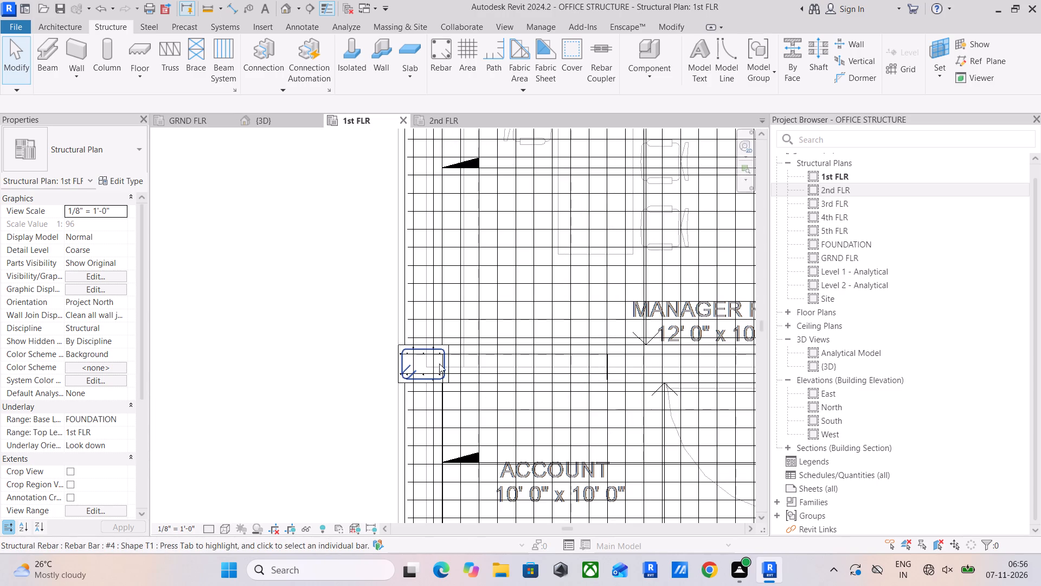
pyautogui.click(426, 340)
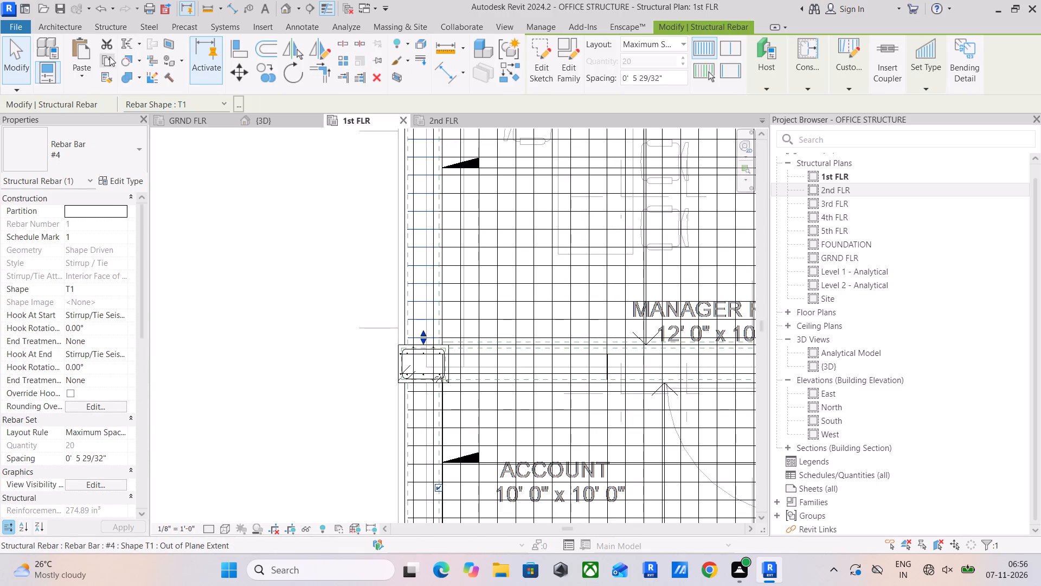
pyautogui.click(110, 56)
pyautogui.click(91, 68)
pyautogui.click(112, 125)
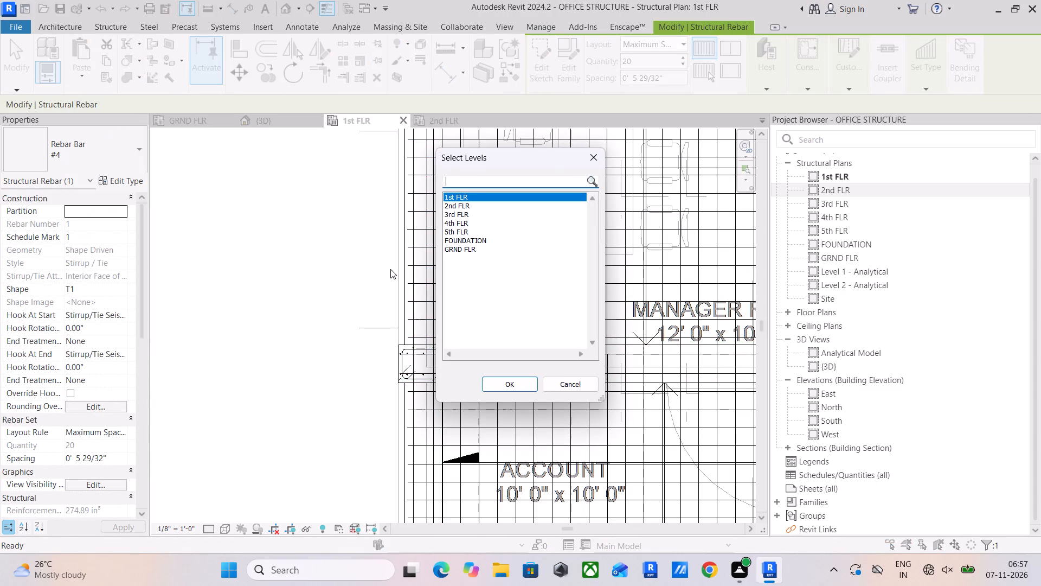
pyautogui.click(477, 250)
pyautogui.click(512, 383)
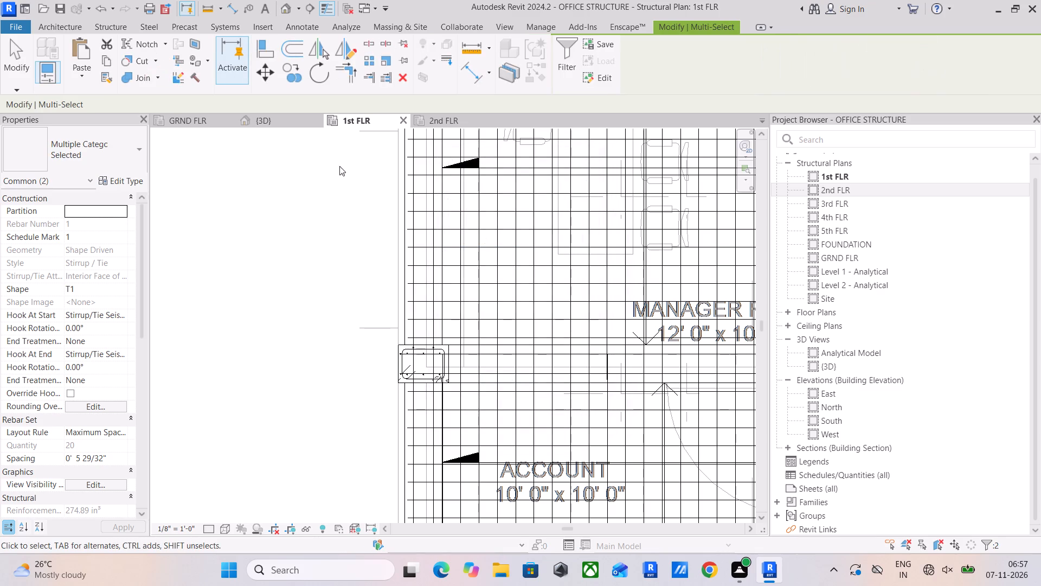
# Inspect Manager Room's left beam and its end columns on the GRND FLR plan for the pasted stirrups' alignment with the slab bars.
pyautogui.click(439, 117)
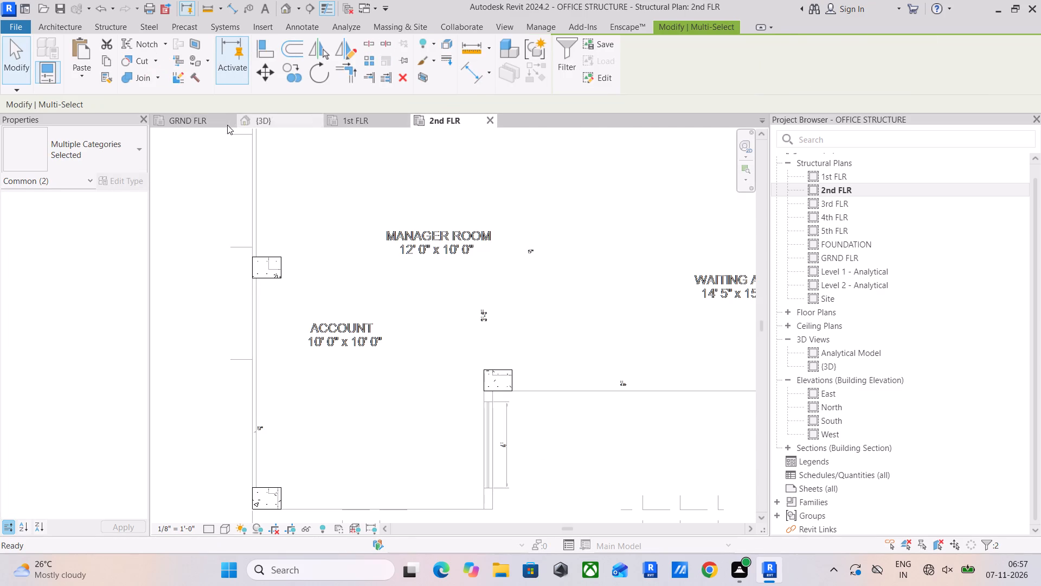
pyautogui.click(176, 117)
pyautogui.scroll(5, 414, 328)
pyautogui.scroll(-7, 414, 326)
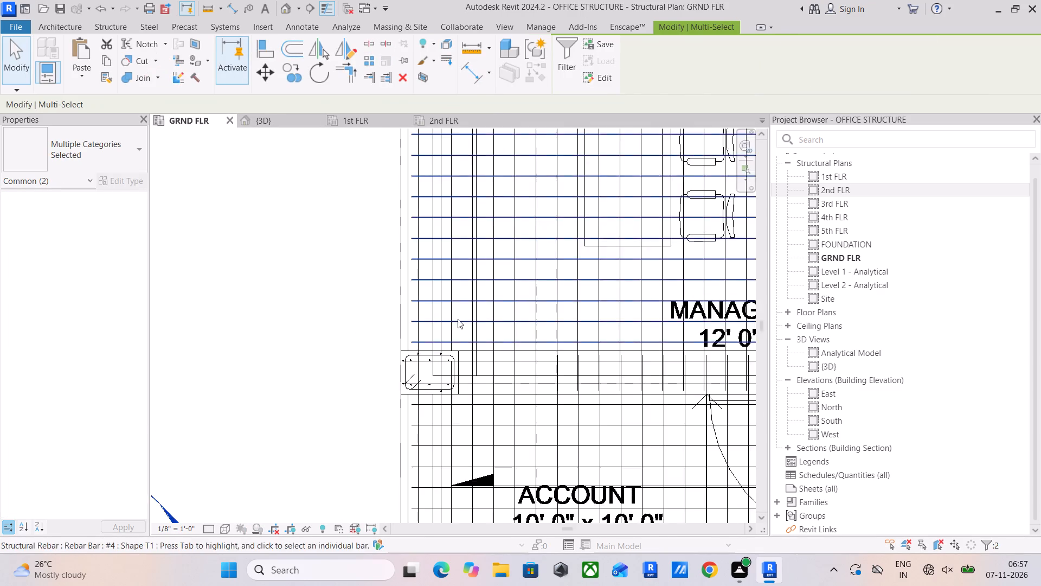
pyautogui.scroll(-2, 458, 319)
pyautogui.moveTo(462, 315); pyautogui.dragTo(467, 176, button='middle')
pyautogui.scroll(-5, 467, 286)
pyautogui.moveTo(466, 417); pyautogui.dragTo(454, 464, button='middle')
pyautogui.scroll(3, 428, 177)
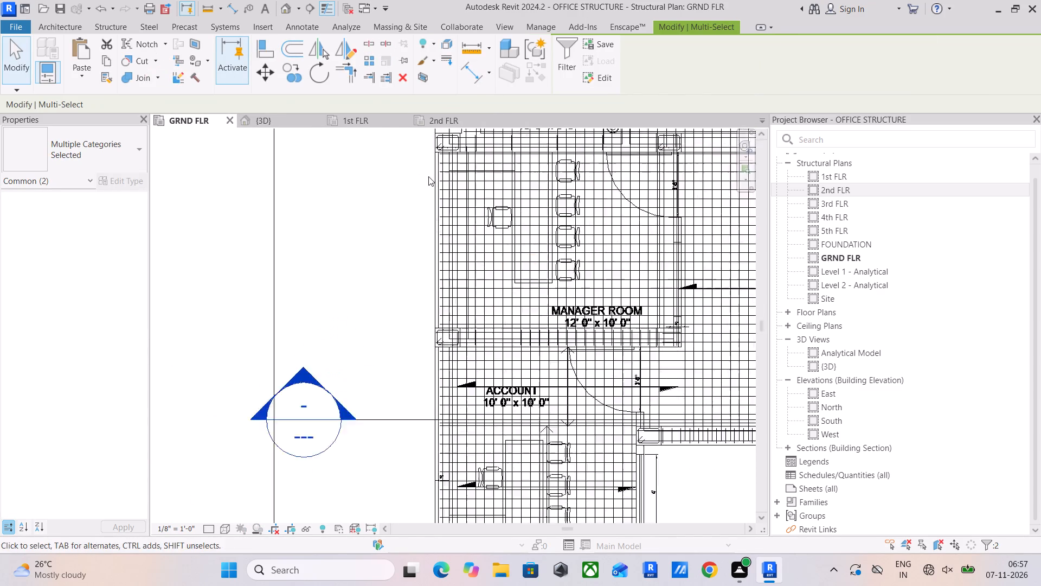
pyautogui.scroll(2, 428, 176)
pyautogui.scroll(5, 471, 146)
pyautogui.moveTo(473, 169); pyautogui.dragTo(444, 301, button='middle')
pyautogui.scroll(5, 416, 263)
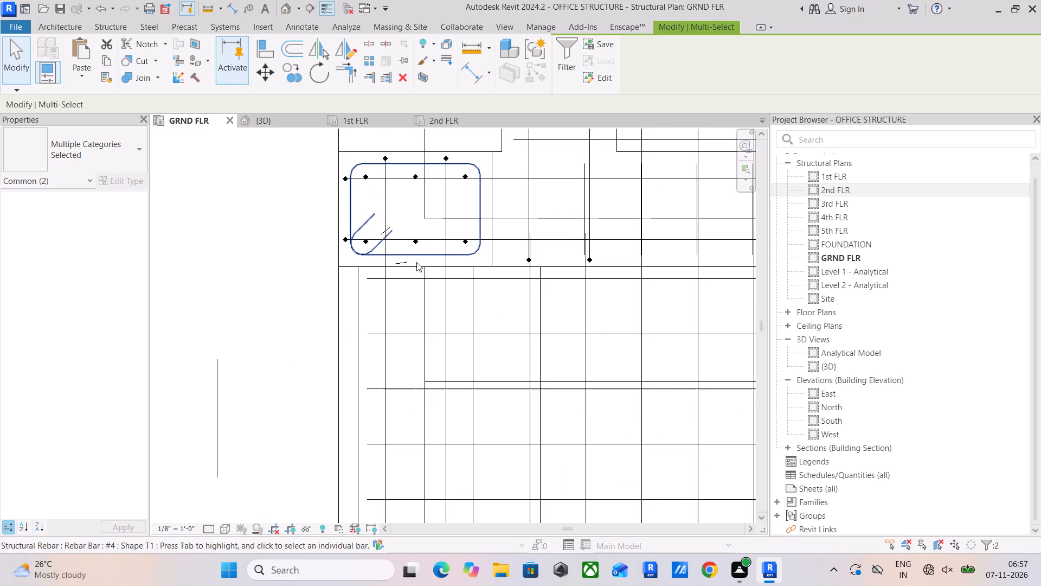
# Inspect the stirrup and slab bar alignment at the beams and columns around Waiting Area on the ground floor.
pyautogui.scroll(-6, 416, 262)
pyautogui.moveTo(445, 286); pyautogui.dragTo(409, 423, button='middle')
pyautogui.scroll(-9, 460, 348)
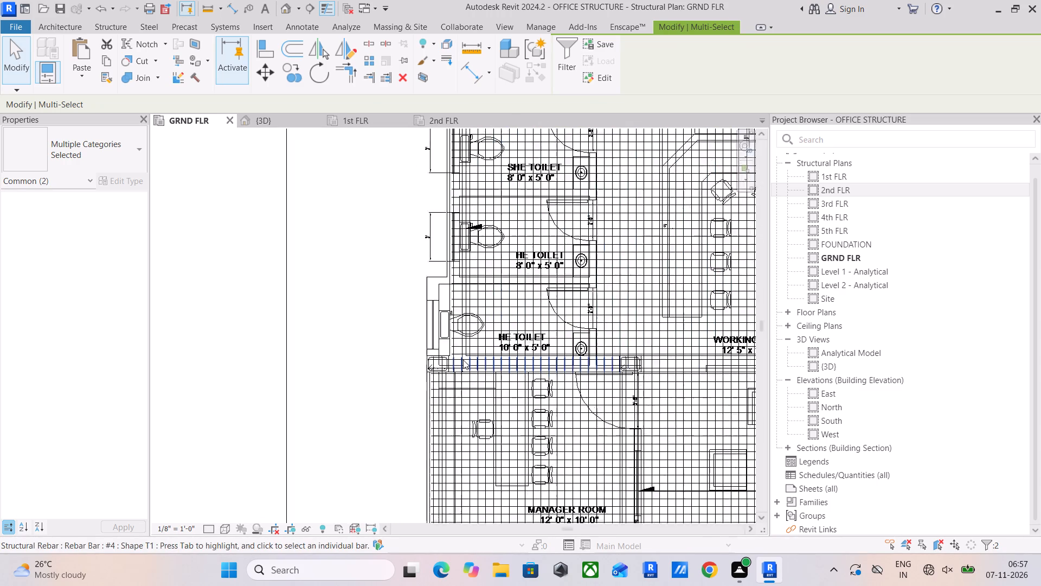
pyautogui.scroll(-2, 463, 360)
pyautogui.moveTo(481, 362); pyautogui.dragTo(364, 400, button='middle')
pyautogui.moveTo(470, 352); pyautogui.dragTo(396, 189, button='middle')
pyautogui.scroll(5, 446, 297)
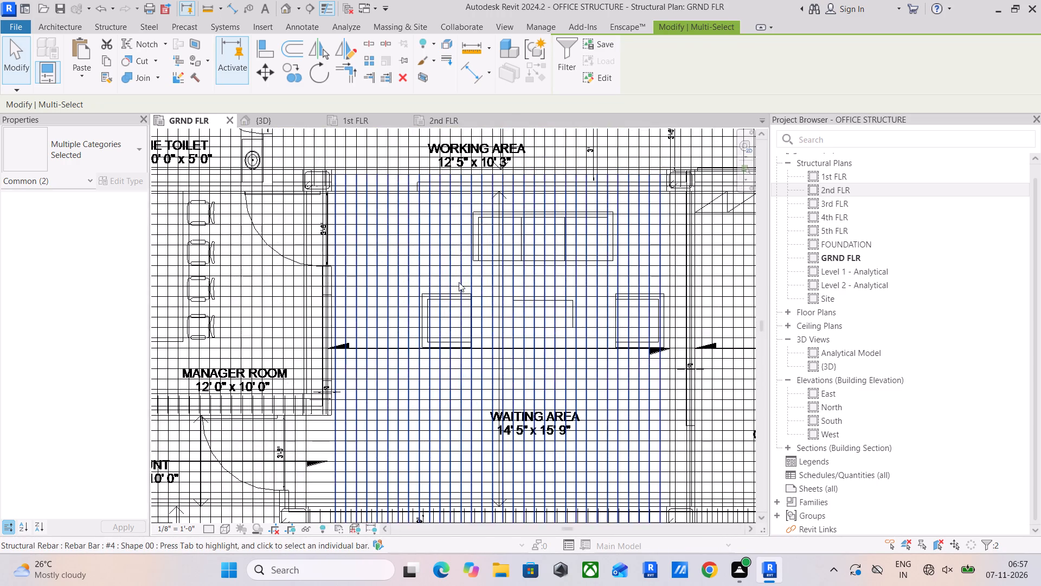
pyautogui.moveTo(454, 292); pyautogui.dragTo(428, 358, button='middle')
pyautogui.scroll(4, 572, 231)
pyautogui.moveTo(607, 230); pyautogui.dragTo(390, 261, button='middle')
pyautogui.scroll(5, 479, 259)
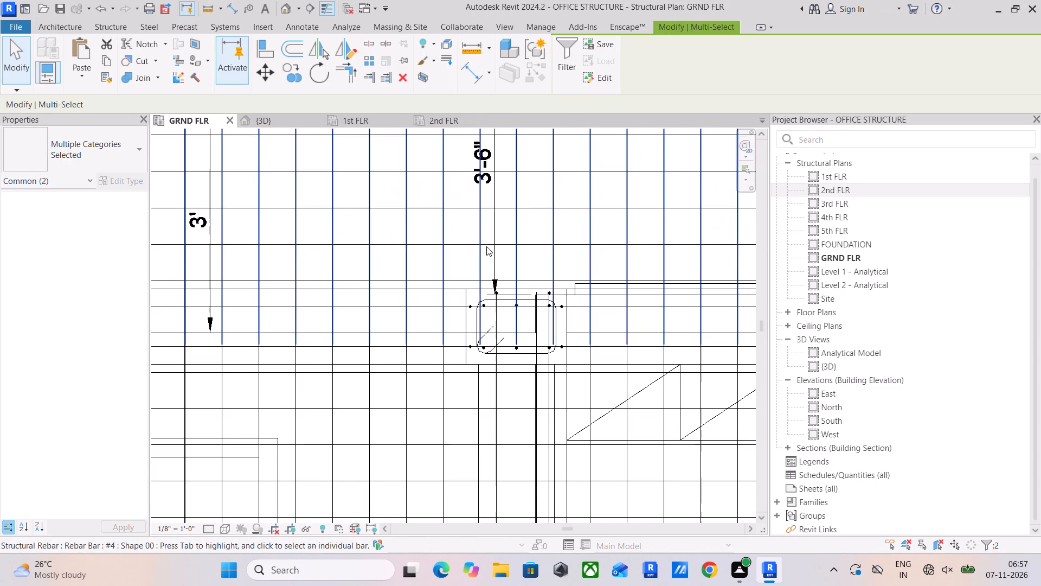
pyautogui.scroll(-14, 486, 246)
pyautogui.moveTo(490, 267); pyautogui.dragTo(542, 404, button='middle')
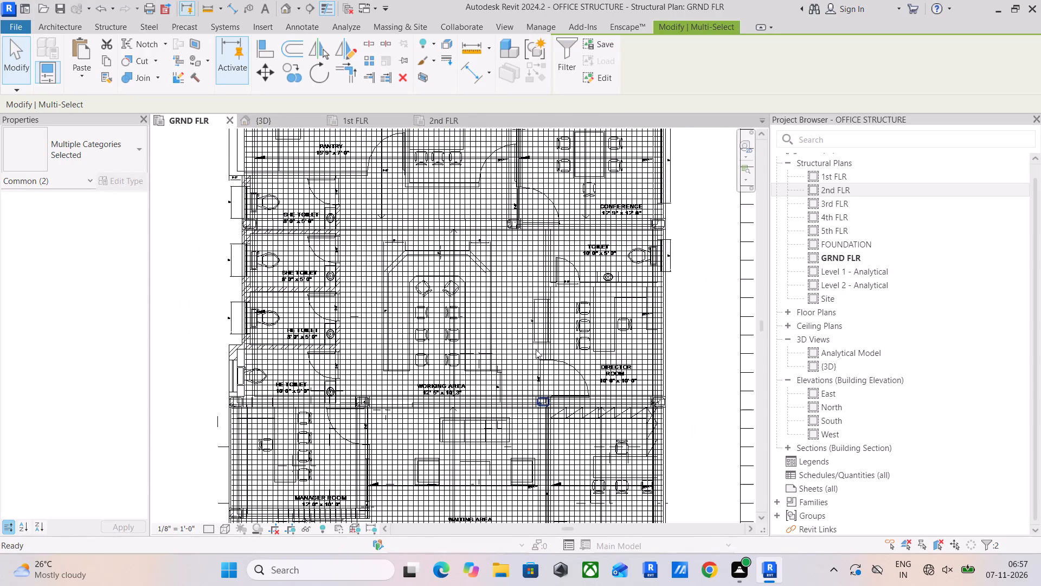
# Examine the beam stirrups against the slab bars on both sides at the column between Working Area and H R Room.
pyautogui.moveTo(522, 324); pyautogui.dragTo(520, 393, button='middle')
pyautogui.scroll(5, 486, 319)
pyautogui.scroll(6, 464, 251)
pyautogui.scroll(10, 538, 270)
pyautogui.scroll(5, 602, 245)
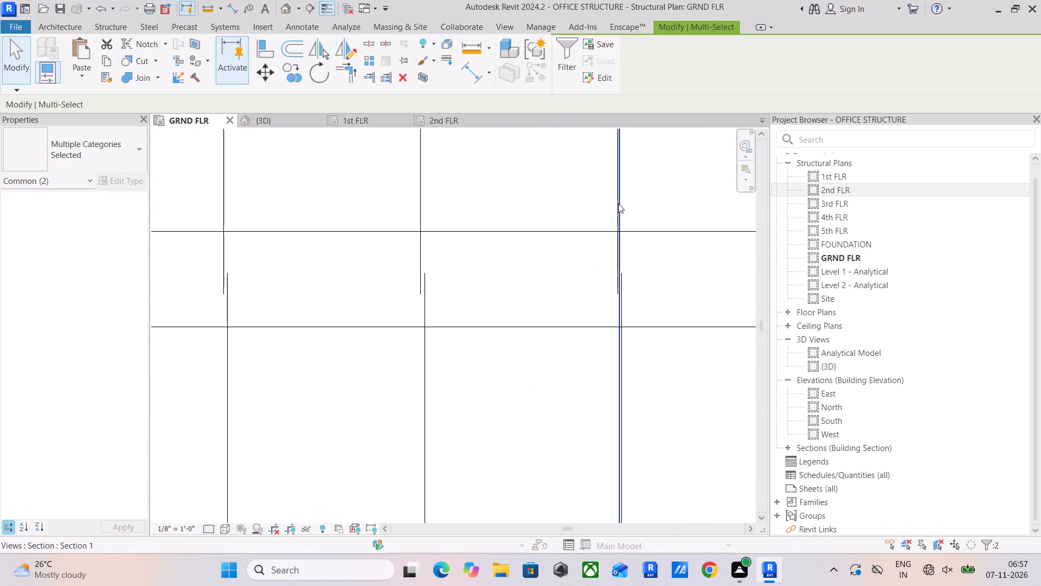
pyautogui.scroll(5, 453, 303)
pyautogui.click(397, 325)
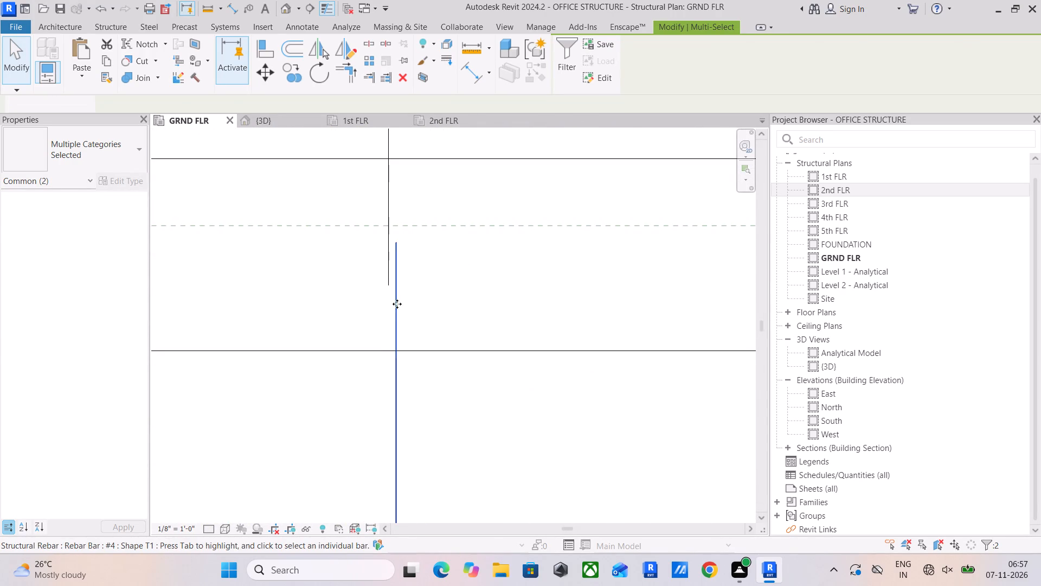
pyautogui.scroll(-20, 397, 294)
pyautogui.moveTo(507, 290); pyautogui.dragTo(477, 330, button='middle')
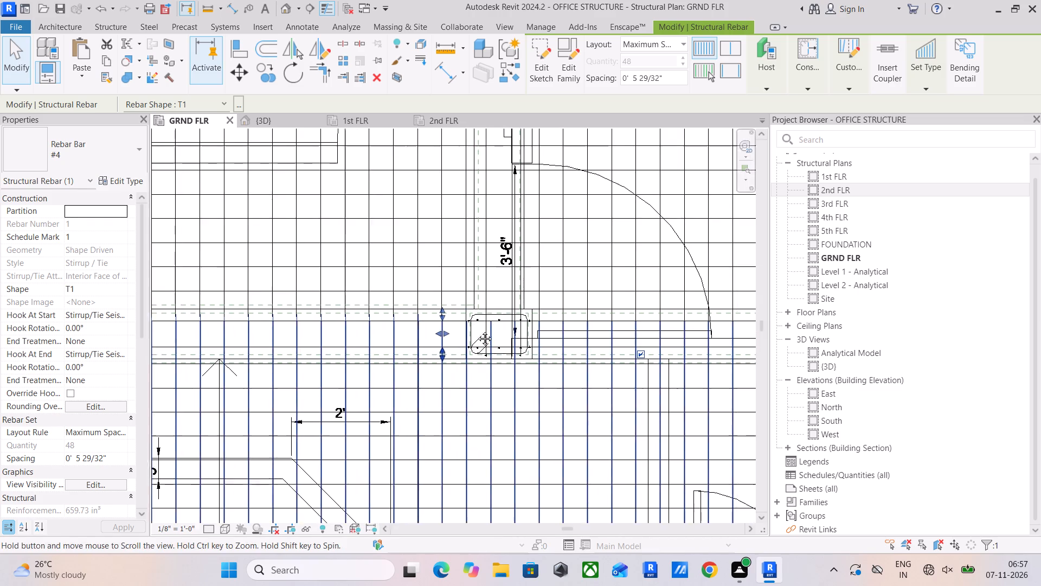
pyautogui.moveTo(477, 330); pyautogui.dragTo(475, 332, button='middle')
pyautogui.scroll(5, 448, 279)
pyautogui.click(412, 292)
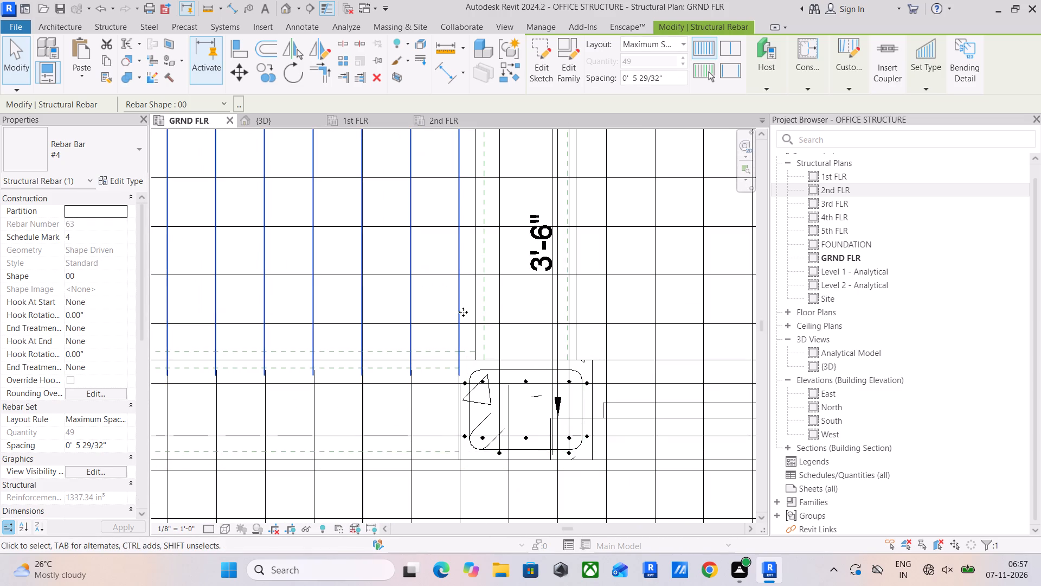
pyautogui.scroll(7, 470, 405)
pyautogui.scroll(4, 446, 367)
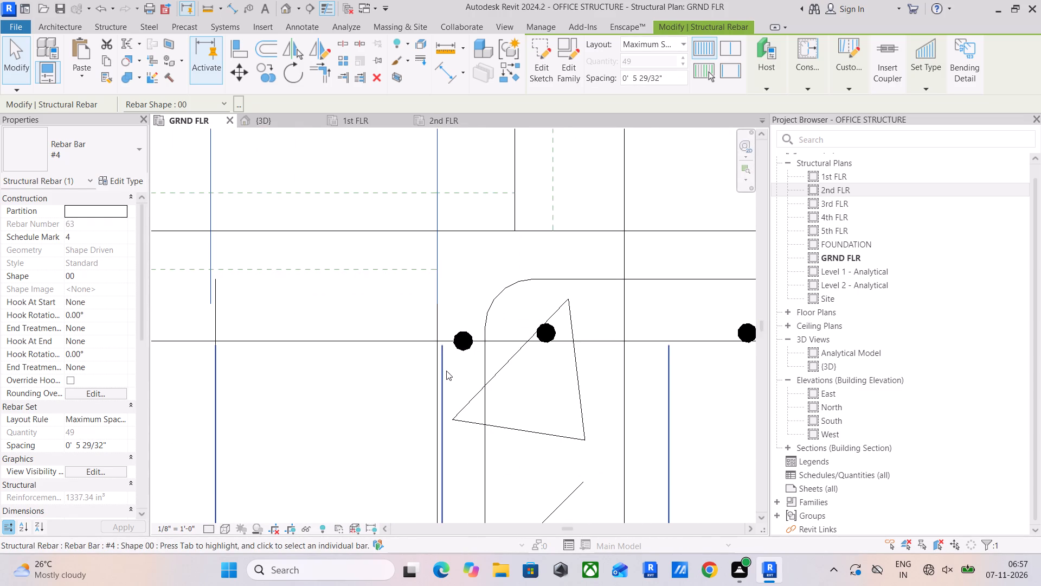
pyautogui.click(446, 372)
pyautogui.scroll(-5, 446, 371)
pyautogui.moveTo(446, 371); pyautogui.dragTo(458, 306, button='middle')
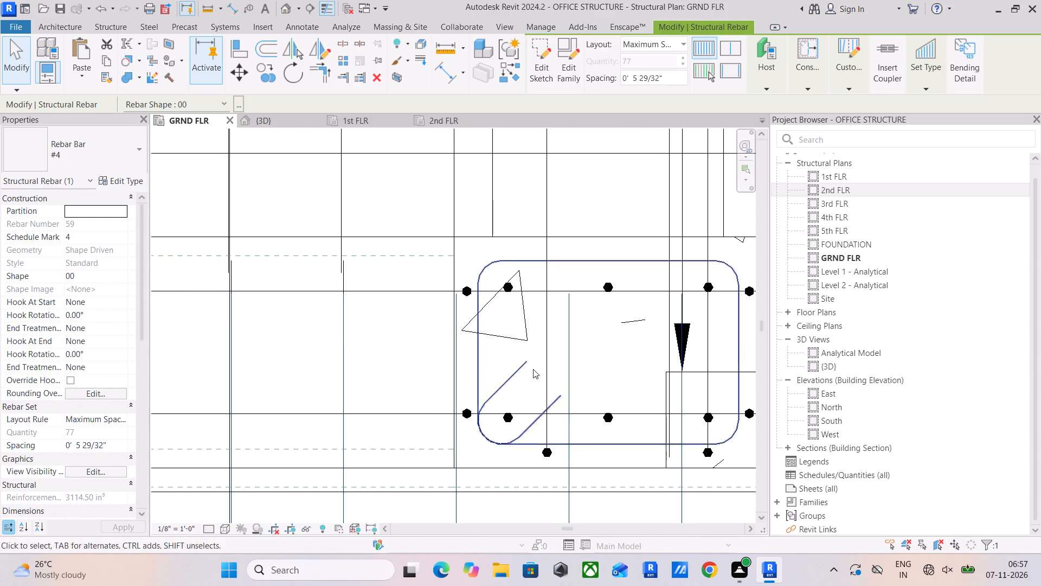
pyautogui.scroll(-4, 396, 379)
pyautogui.moveTo(399, 377); pyautogui.dragTo(399, 356, button='middle')
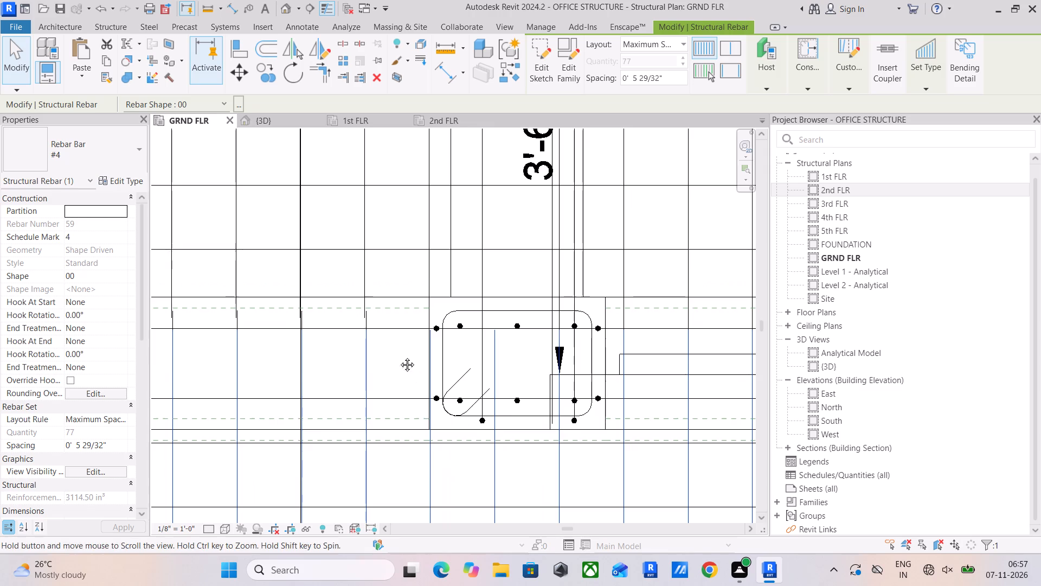
pyautogui.moveTo(399, 356); pyautogui.dragTo(399, 292, button='middle')
pyautogui.scroll(-1, 401, 292)
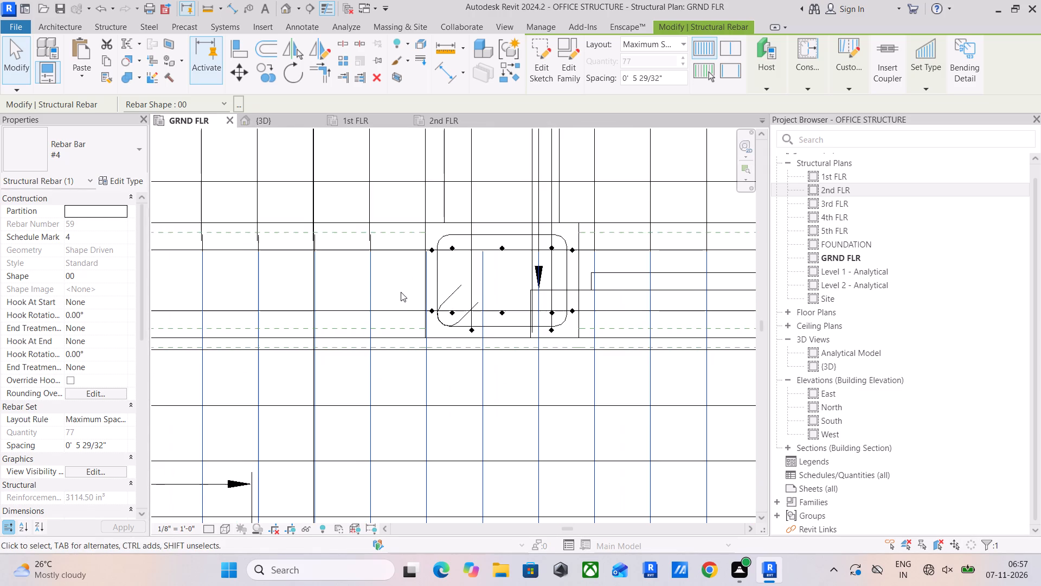
pyautogui.moveTo(401, 292); pyautogui.dragTo(415, 419, button='middle')
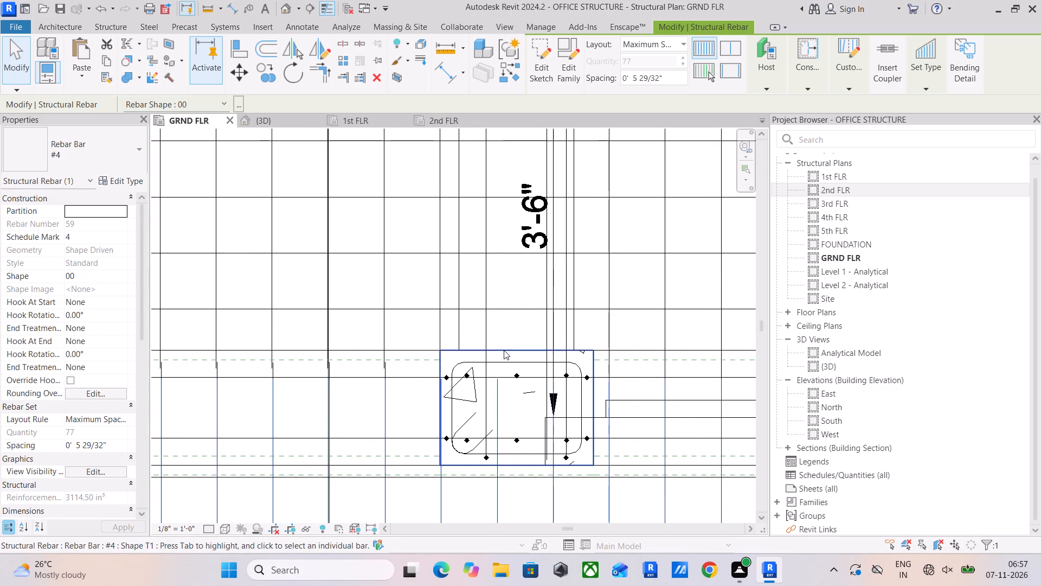
pyautogui.scroll(4, 481, 303)
pyautogui.click(406, 338)
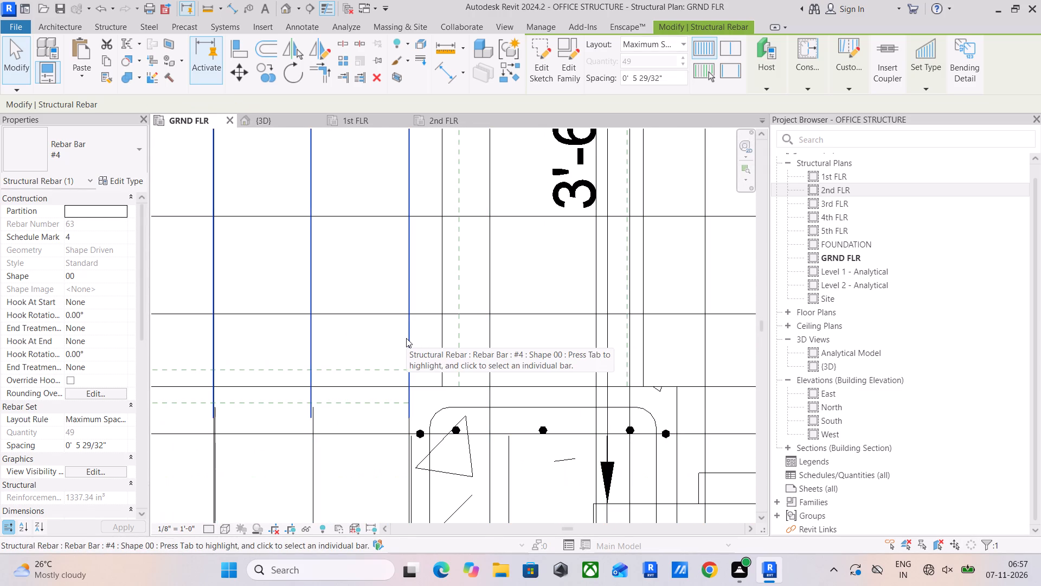
# Examine the Pantry slab bars' alignment at the SHE TOILET column and at the Pantry's outer corner column.
pyautogui.scroll(-5, 349, 328)
pyautogui.moveTo(349, 328); pyautogui.dragTo(562, 316, button='middle')
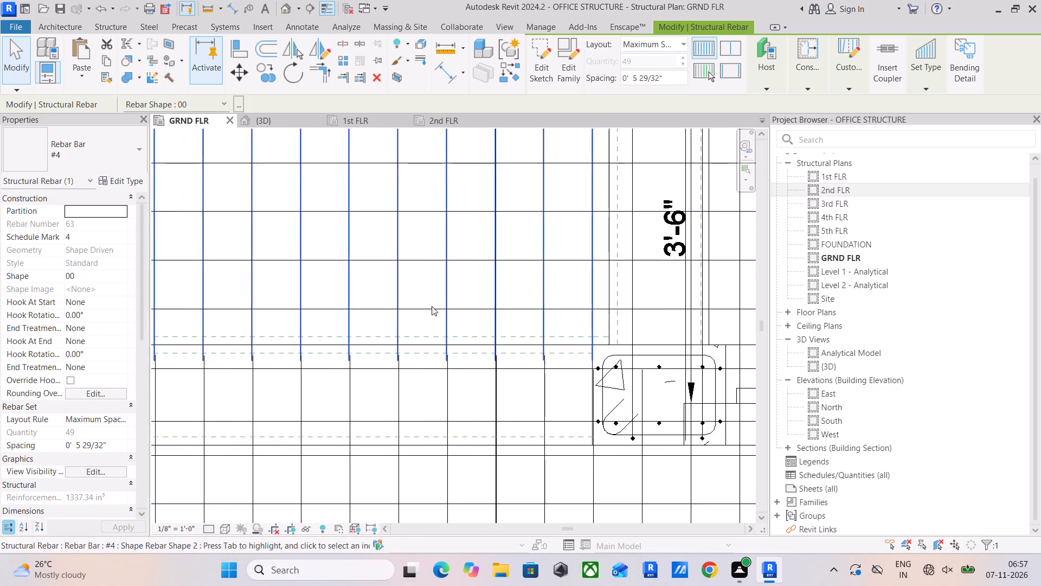
pyautogui.scroll(-10, 432, 306)
pyautogui.moveTo(434, 306); pyautogui.dragTo(715, 314, button='middle')
pyautogui.moveTo(454, 321); pyautogui.dragTo(608, 319, button='middle')
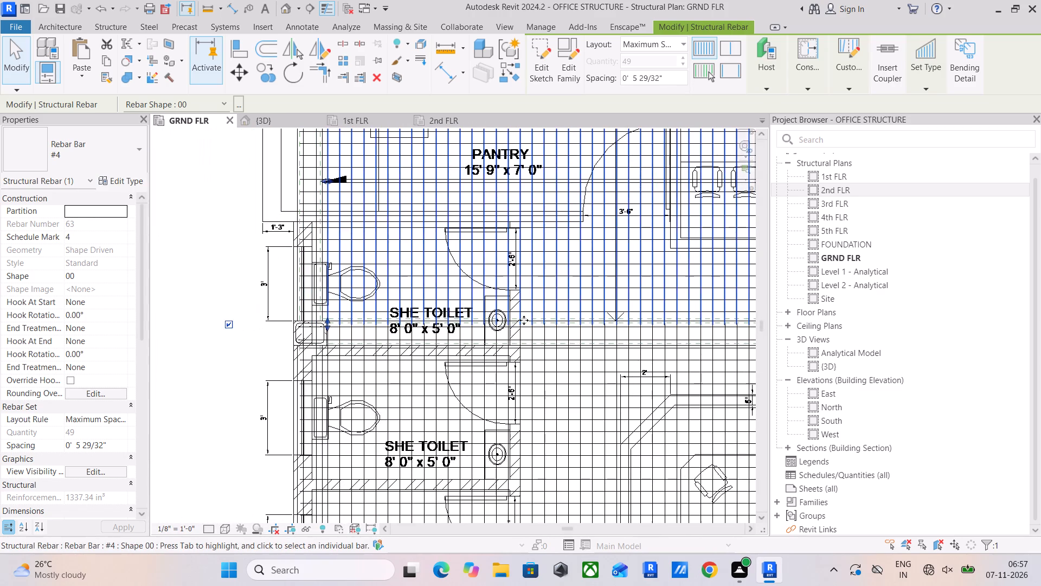
pyautogui.scroll(4, 336, 285)
pyautogui.scroll(11, 334, 354)
pyautogui.scroll(5, 291, 375)
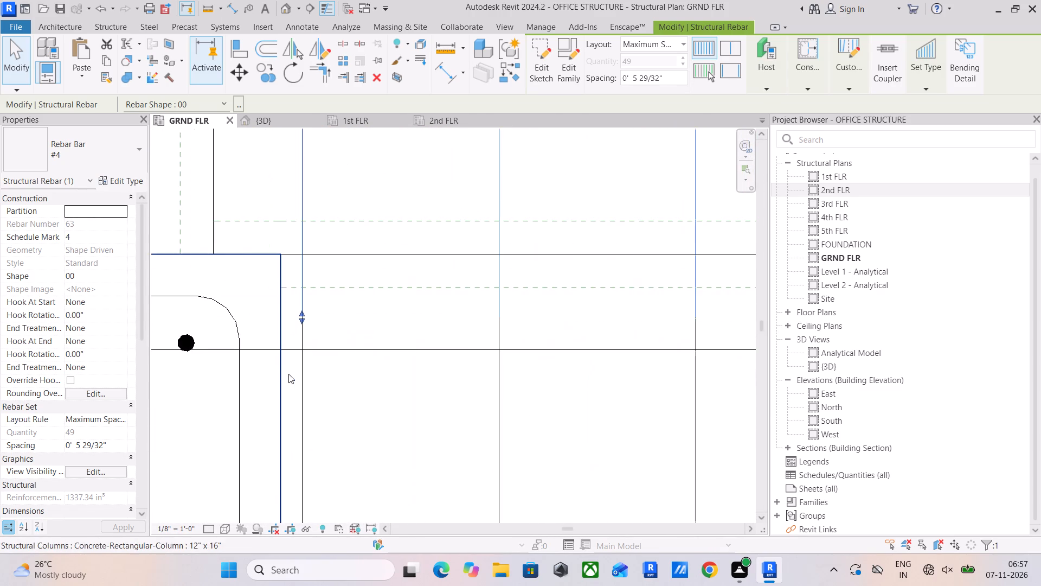
pyautogui.scroll(-5, 465, 369)
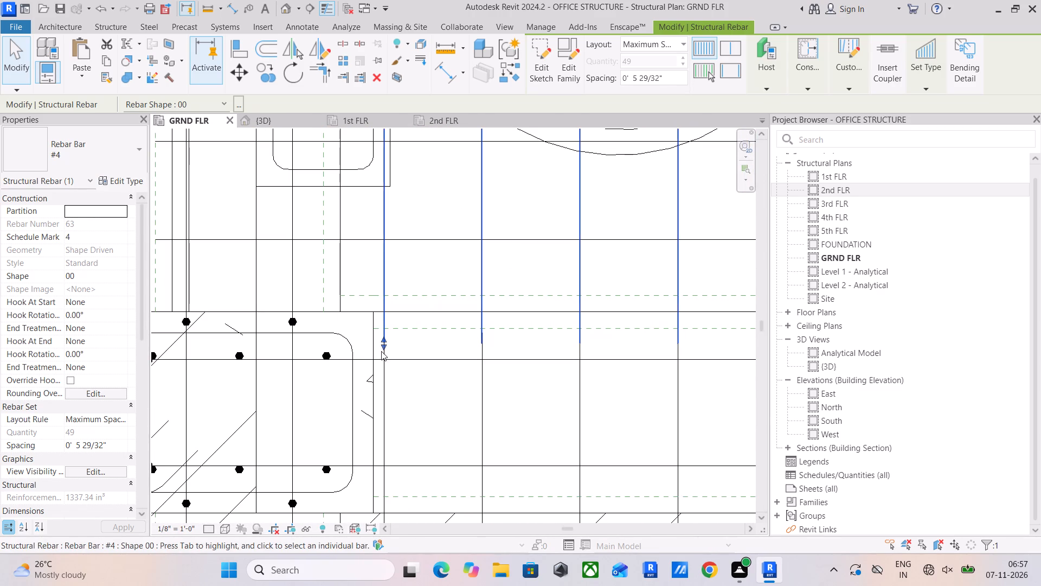
pyautogui.moveTo(387, 368); pyautogui.dragTo(403, 155, button='middle')
pyautogui.scroll(-5, 404, 183)
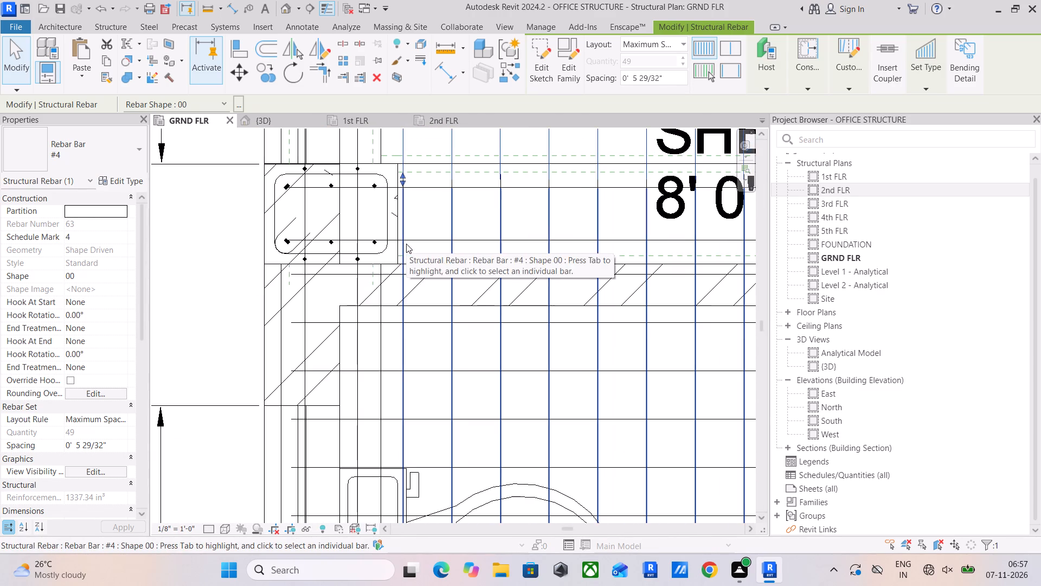
pyautogui.moveTo(422, 270); pyautogui.dragTo(407, 403, button='middle')
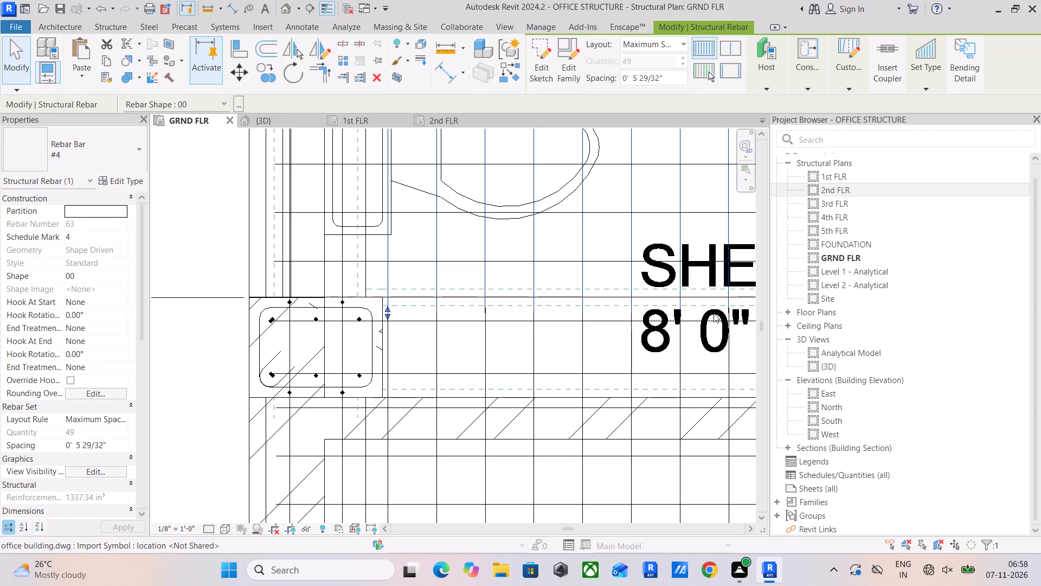
pyautogui.scroll(-8, 721, 275)
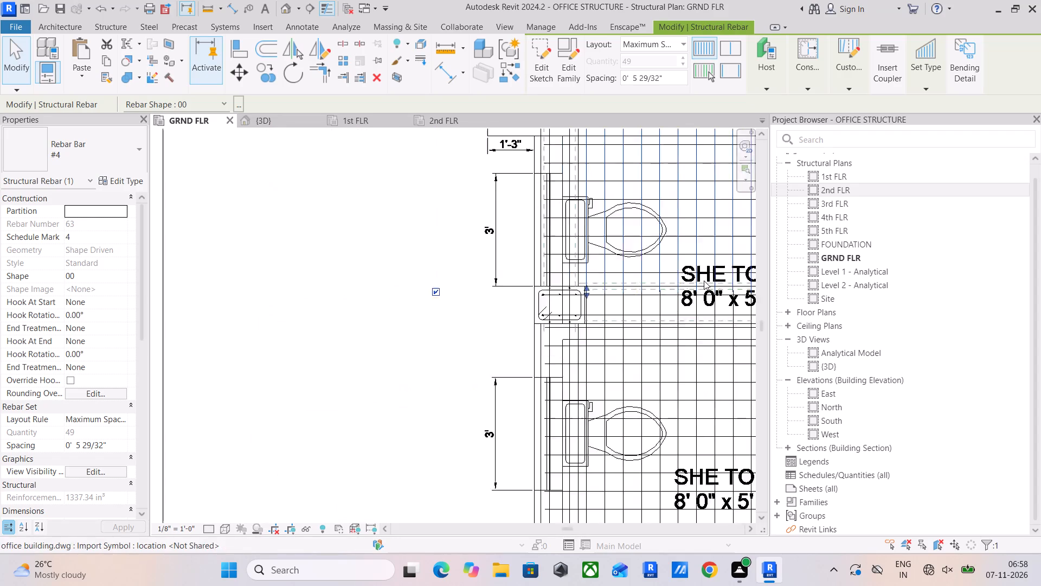
pyautogui.scroll(-1, 704, 281)
pyautogui.moveTo(715, 279); pyautogui.dragTo(433, 370, button='middle')
pyautogui.scroll(-4, 485, 309)
pyautogui.moveTo(536, 302); pyautogui.dragTo(480, 363, button='middle')
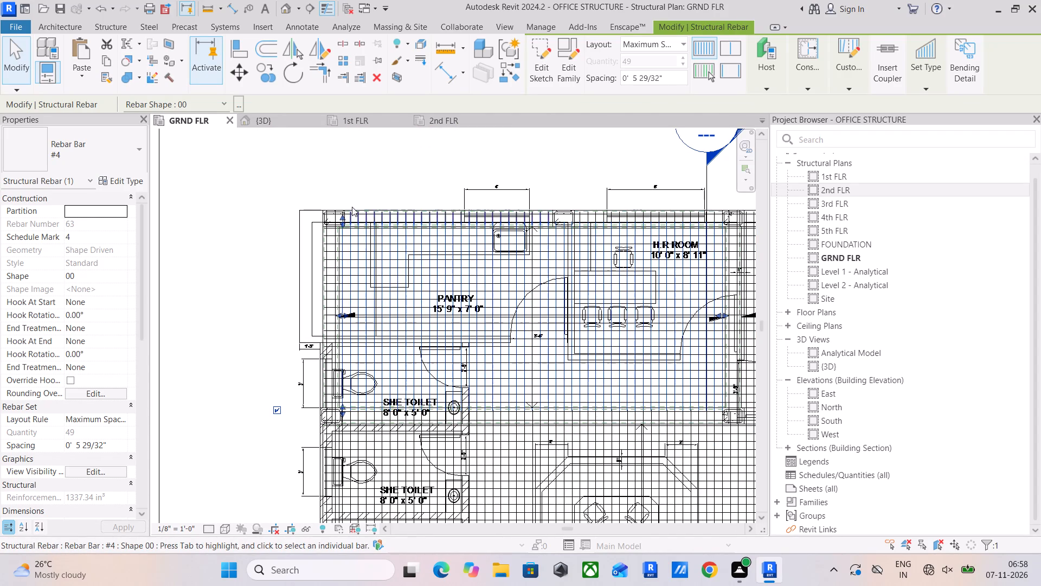
pyautogui.scroll(6, 312, 235)
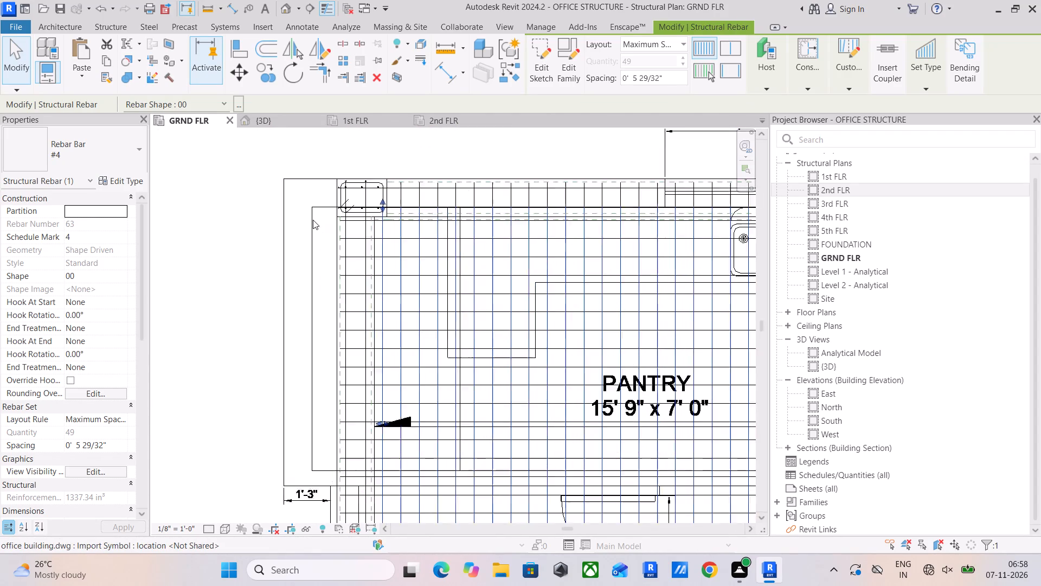
pyautogui.scroll(3, 313, 220)
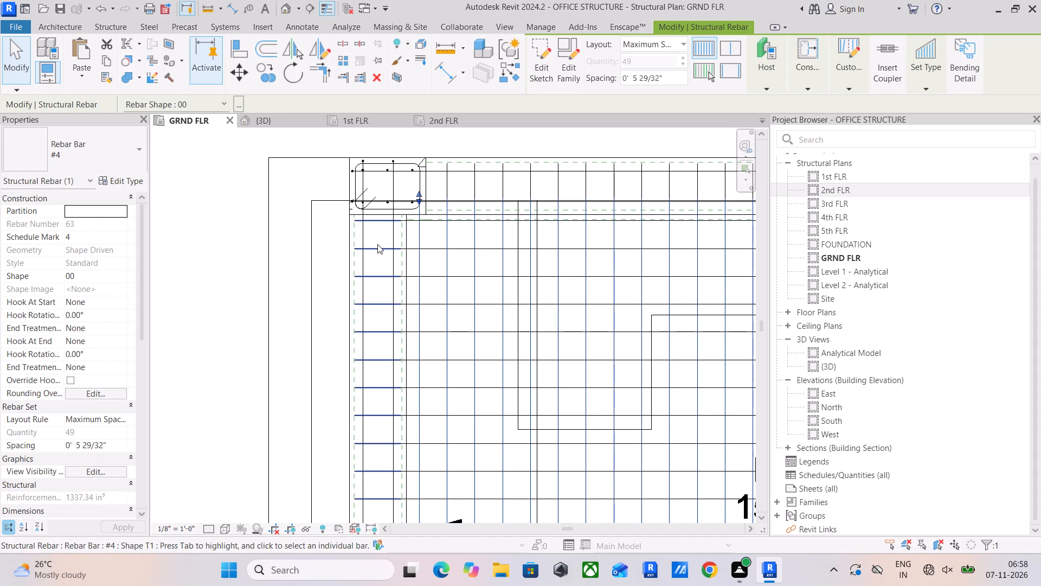
# Copy the left-edge beams and rebar along Manager Room and Account, excluding structural columns, and paste them aligned to level 2nd FLR.
pyautogui.scroll(-11, 350, 168)
pyautogui.moveTo(362, 181); pyautogui.dragTo(370, 53, button='middle')
pyautogui.scroll(-5, 377, 257)
pyautogui.moveTo(378, 264); pyautogui.dragTo(404, 106, button='middle')
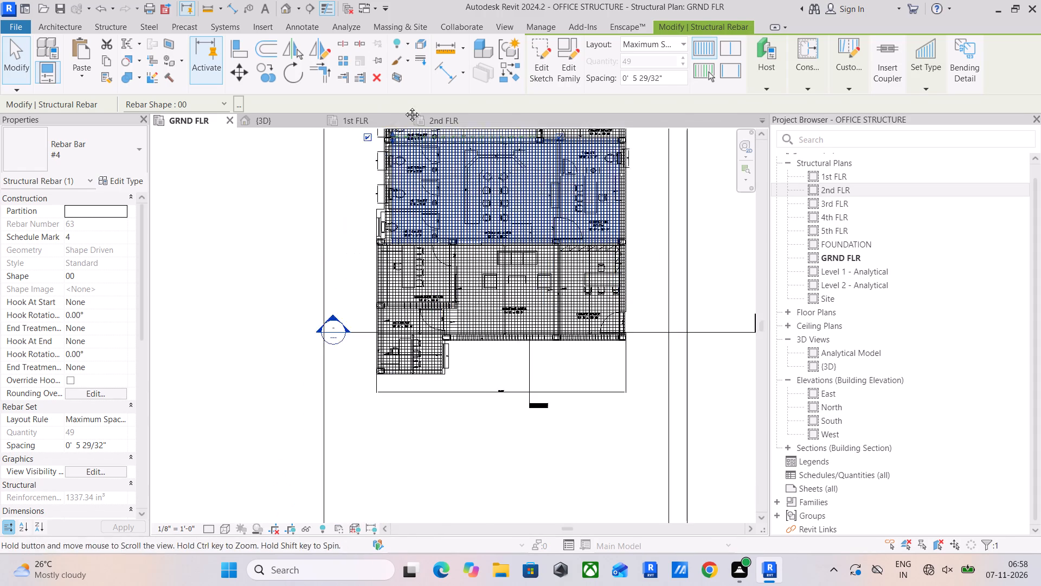
pyautogui.moveTo(404, 106); pyautogui.dragTo(404, 102, button='middle')
pyautogui.scroll(1, 384, 246)
pyautogui.moveTo(367, 136); pyautogui.dragTo(403, 337)
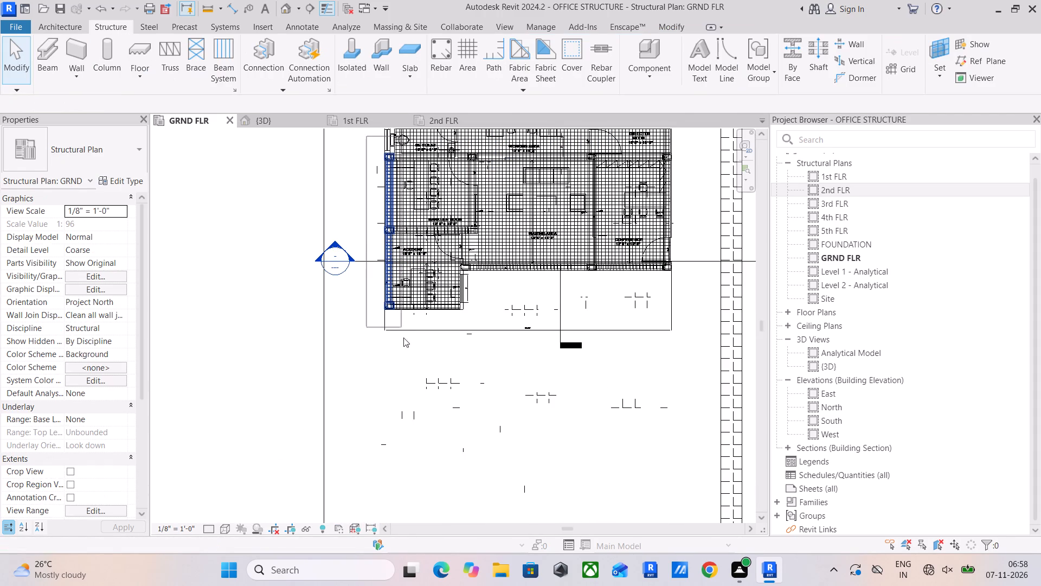
pyautogui.moveTo(403, 337); pyautogui.dragTo(407, 349)
pyautogui.click(561, 56)
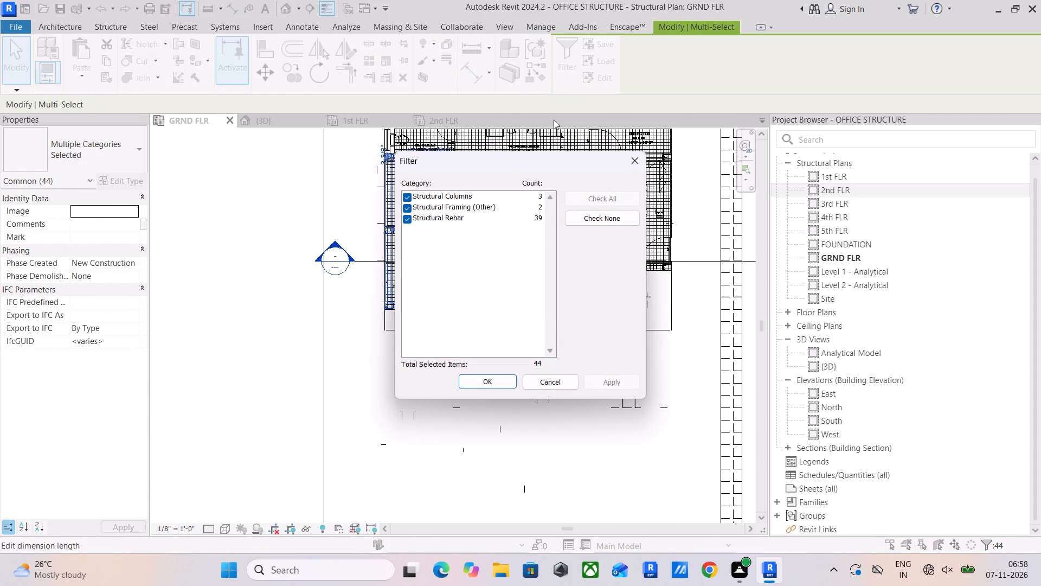
pyautogui.click(407, 208)
pyautogui.click(407, 194)
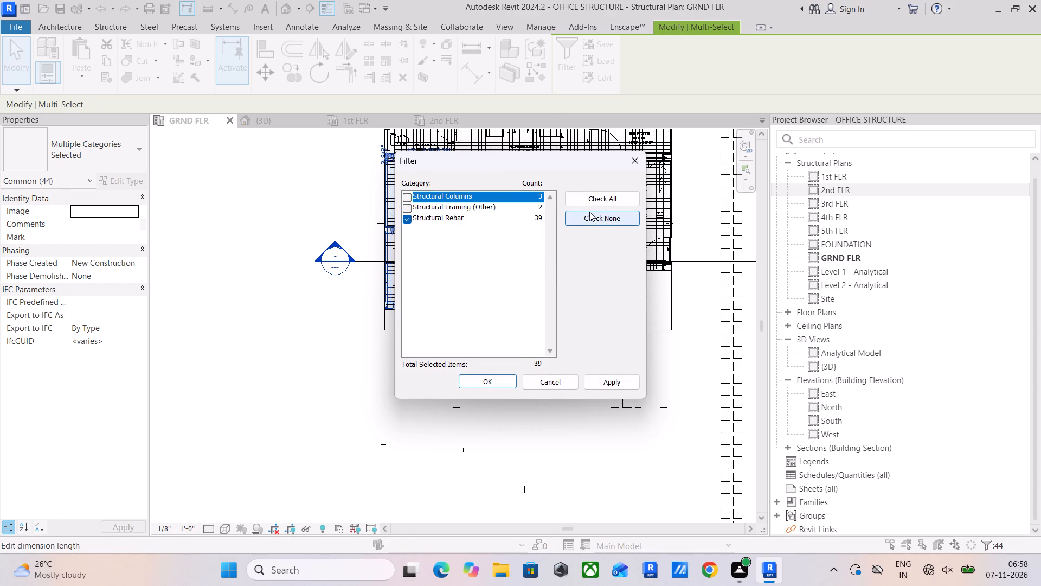
pyautogui.click(404, 207)
pyautogui.click(475, 379)
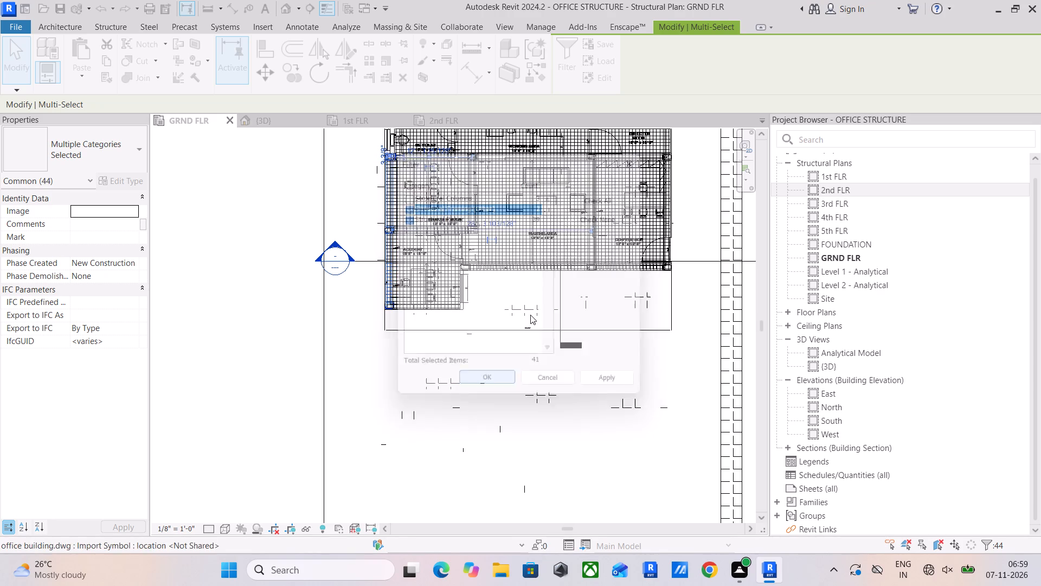
pyautogui.click(110, 59)
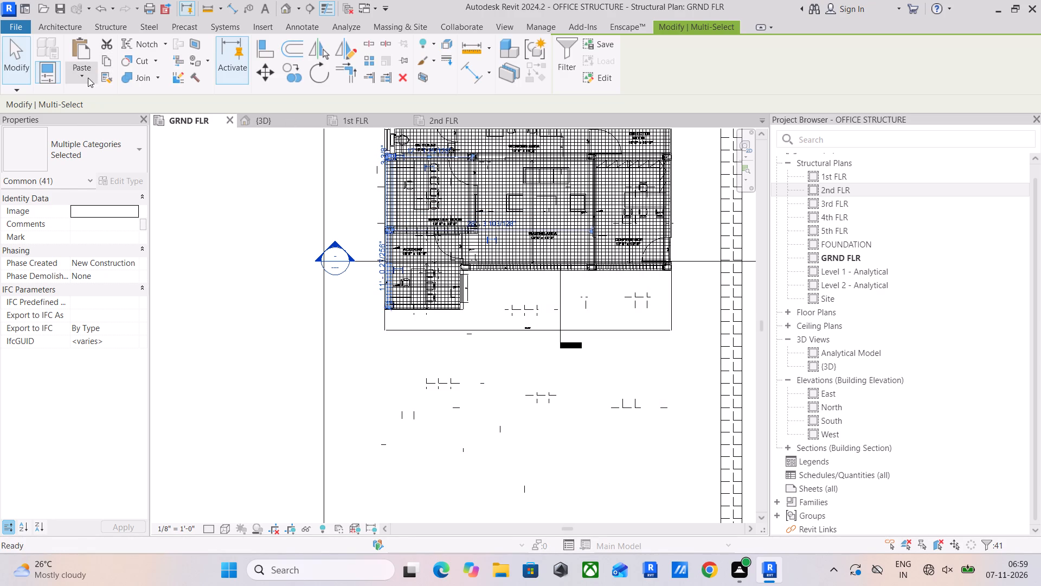
pyautogui.click(88, 78)
pyautogui.click(135, 136)
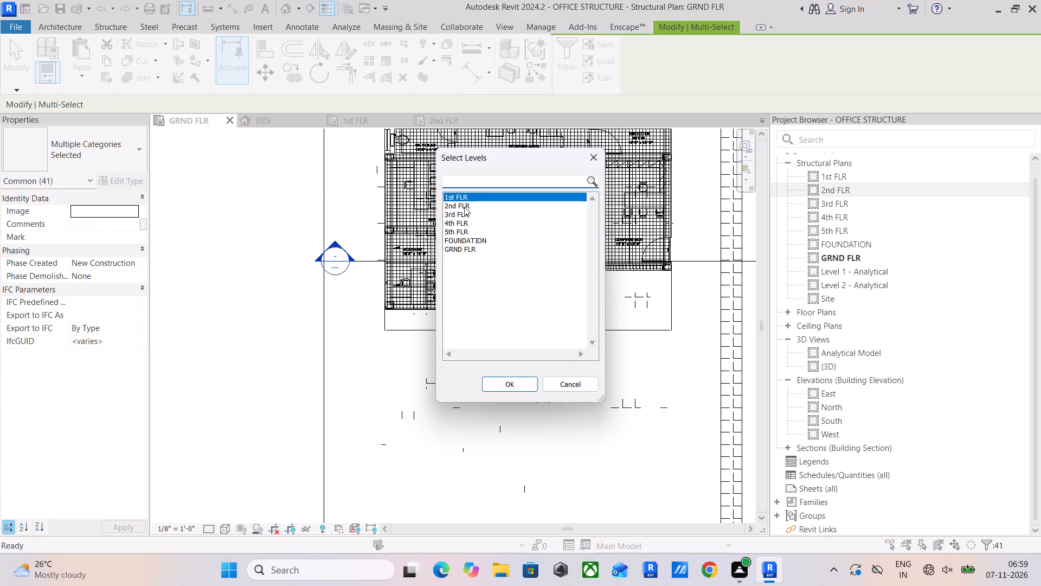
pyautogui.click(463, 202)
pyautogui.click(506, 386)
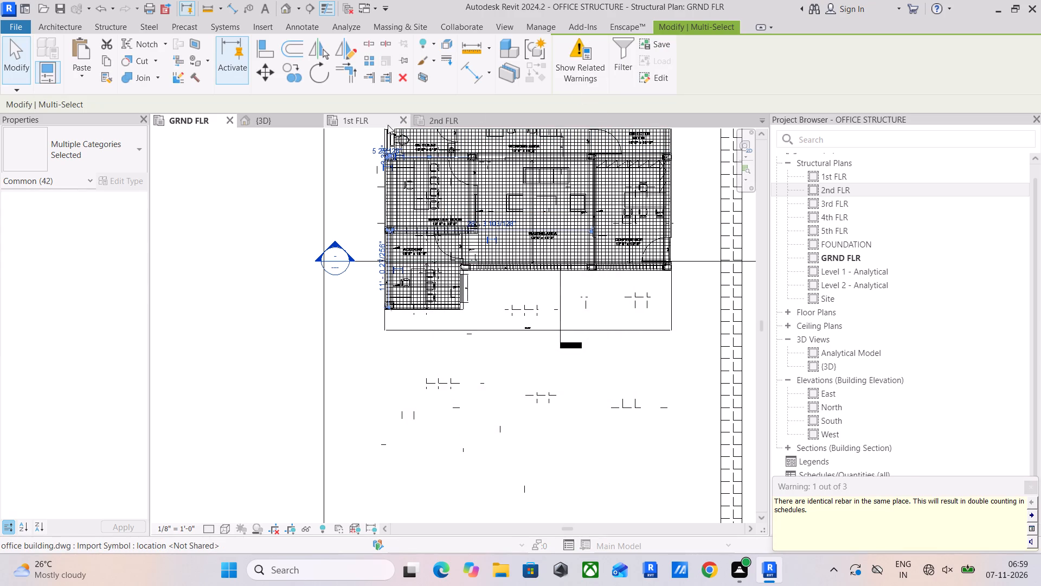
# Set the 2nd FLR plan to Wireframe and delete the pasted slab bar set spanning Manager Room.
pyautogui.click(421, 123)
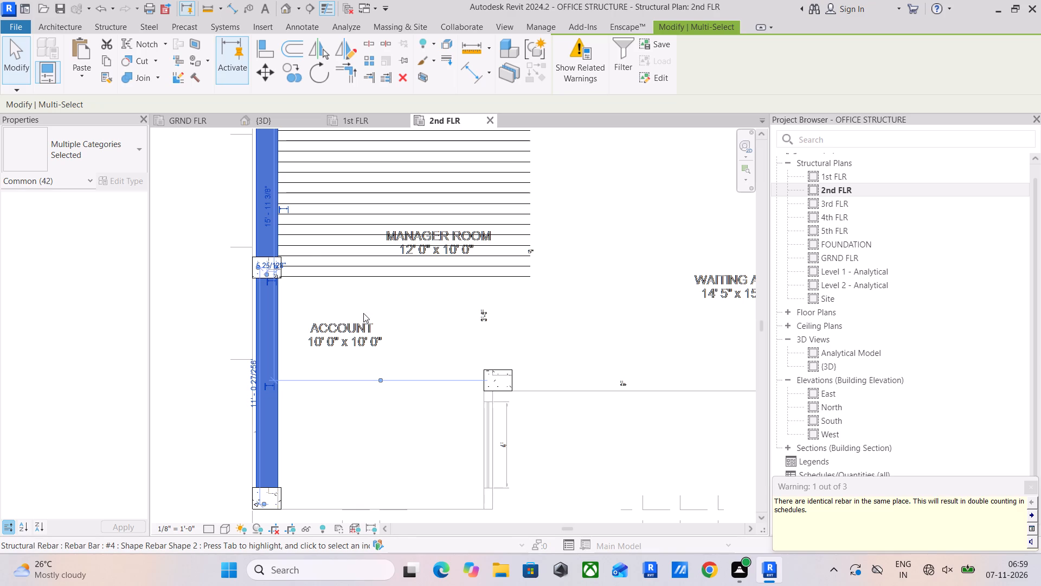
pyautogui.scroll(-3, 418, 309)
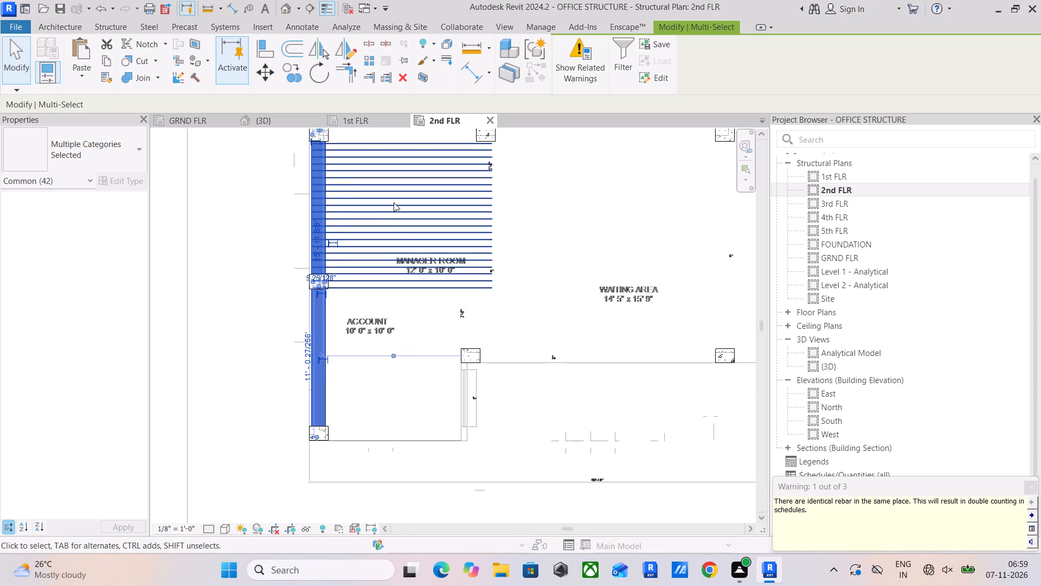
pyautogui.click(394, 202)
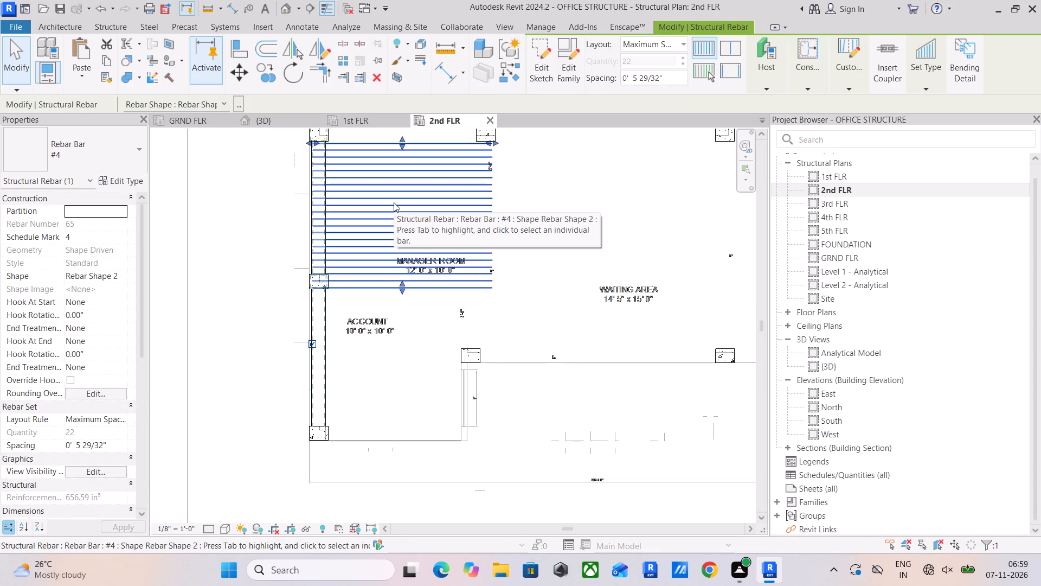
pyautogui.scroll(5, 321, 272)
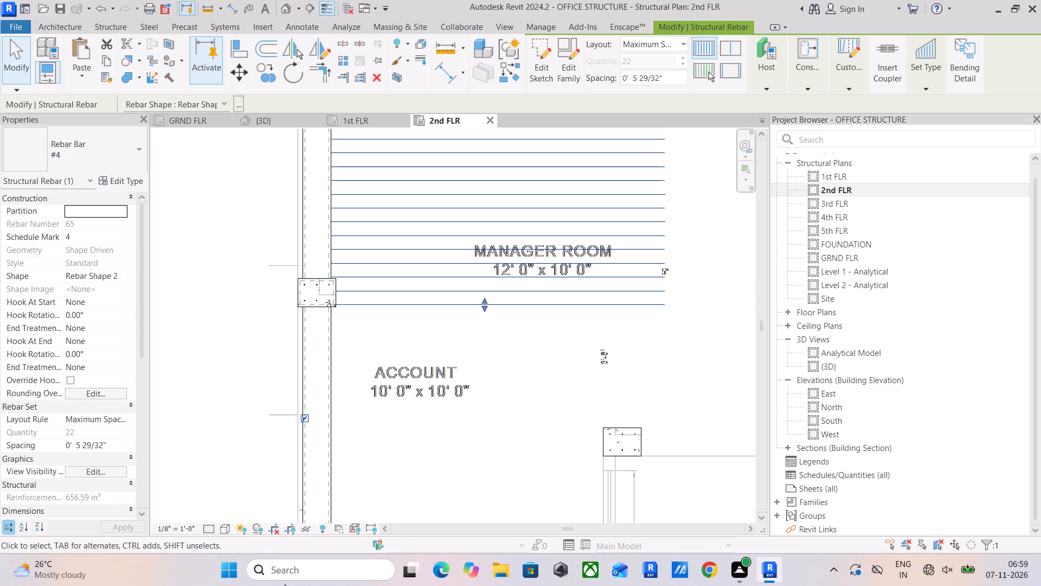
pyautogui.click(222, 528)
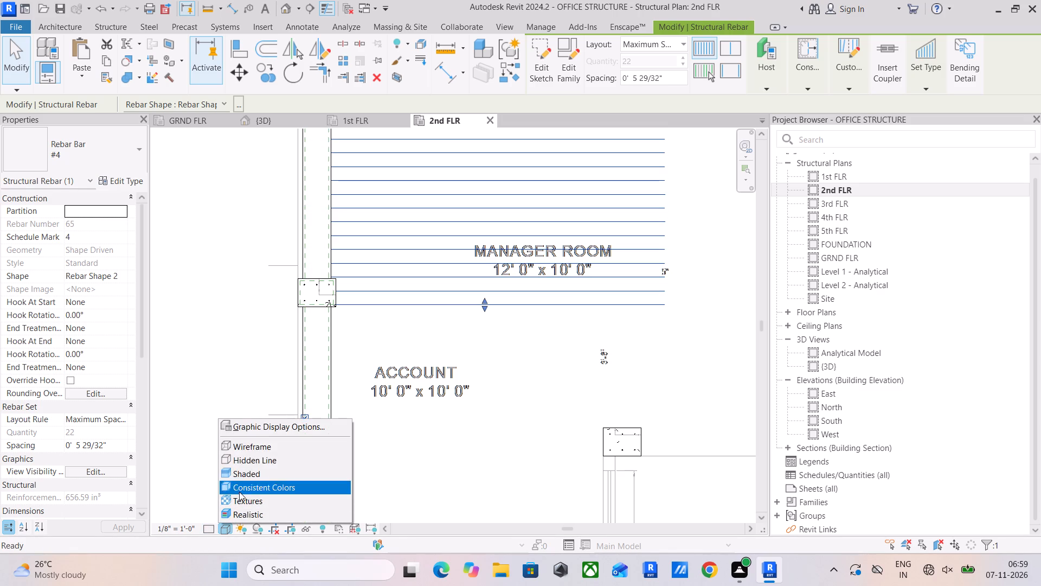
pyautogui.click(264, 437)
pyautogui.click(261, 448)
pyautogui.moveTo(328, 376); pyautogui.dragTo(321, 463, button='middle')
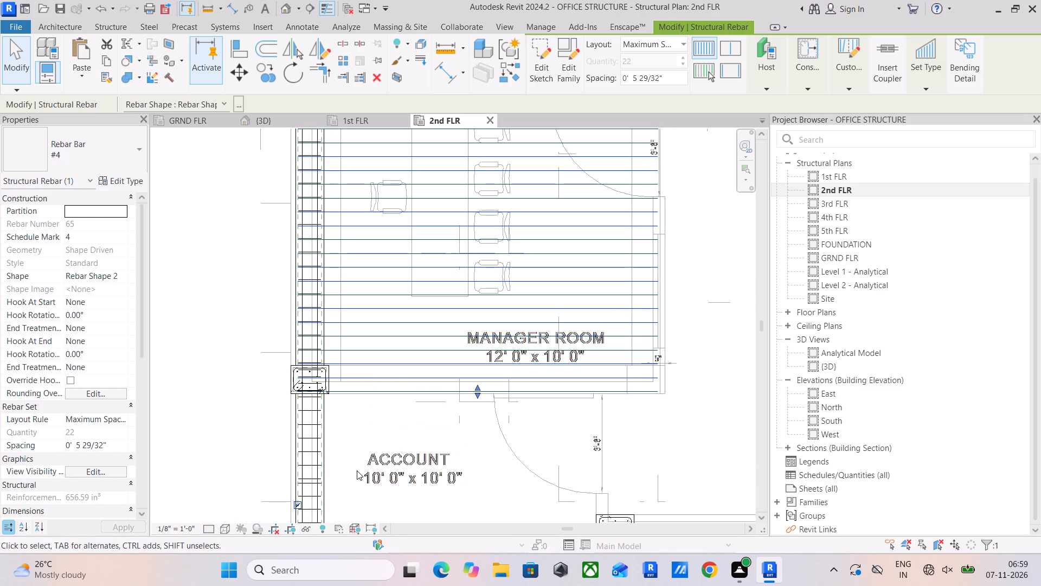
pyautogui.press('Delete')
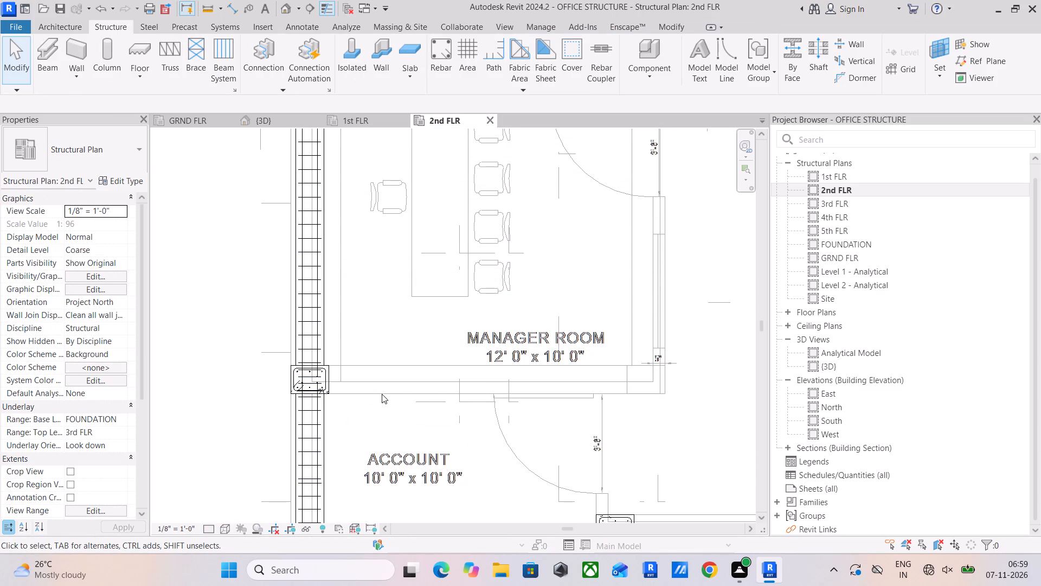
# Inspect each stirrup set in the second-floor edge beams along Manager Room and Account, including at the columns.
pyautogui.scroll(4, 305, 353)
pyautogui.click(306, 365)
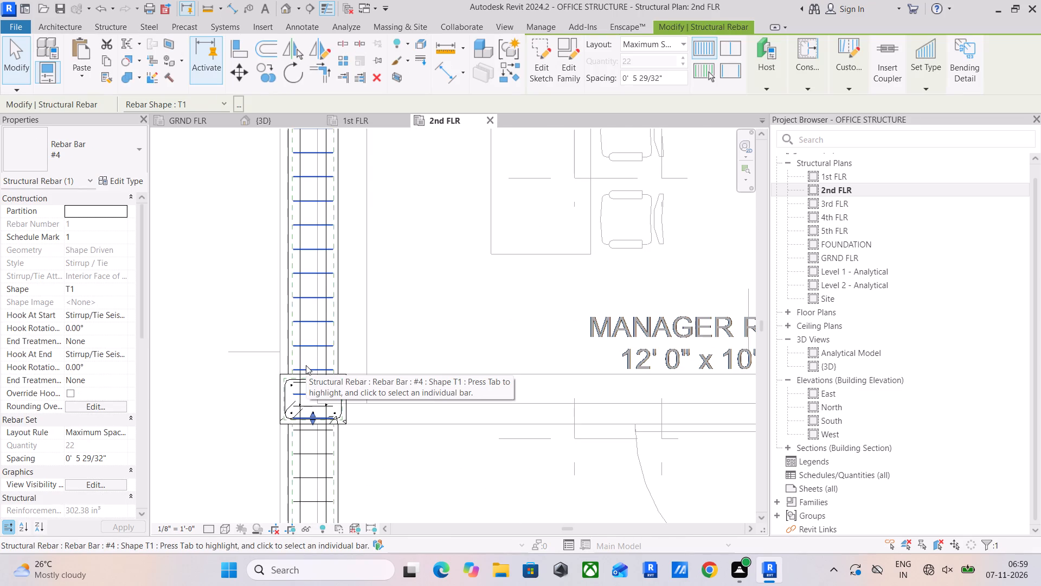
pyautogui.scroll(-5, 306, 339)
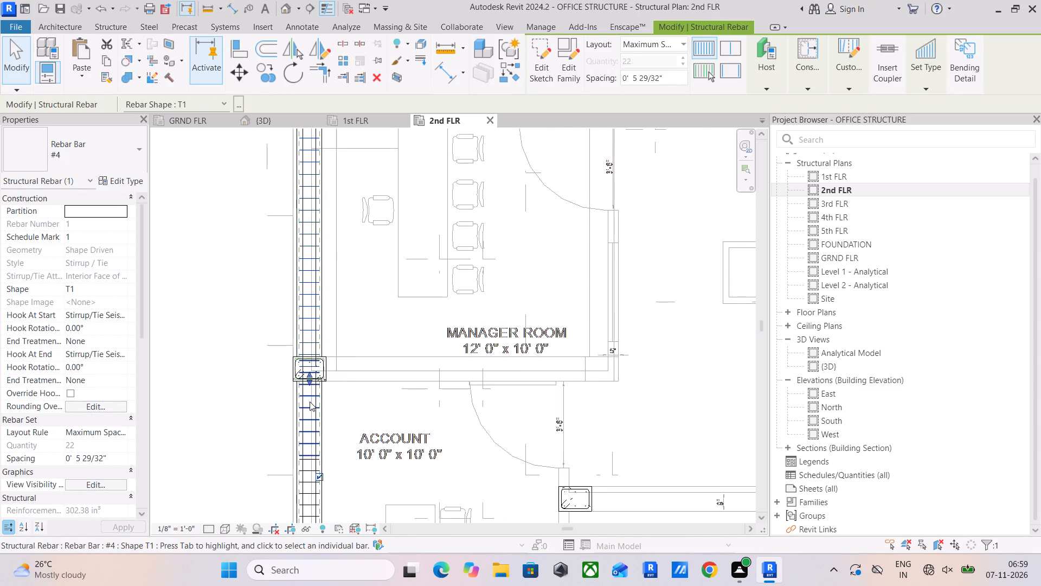
pyautogui.click(310, 402)
pyautogui.moveTo(310, 402); pyautogui.dragTo(376, 268, button='middle')
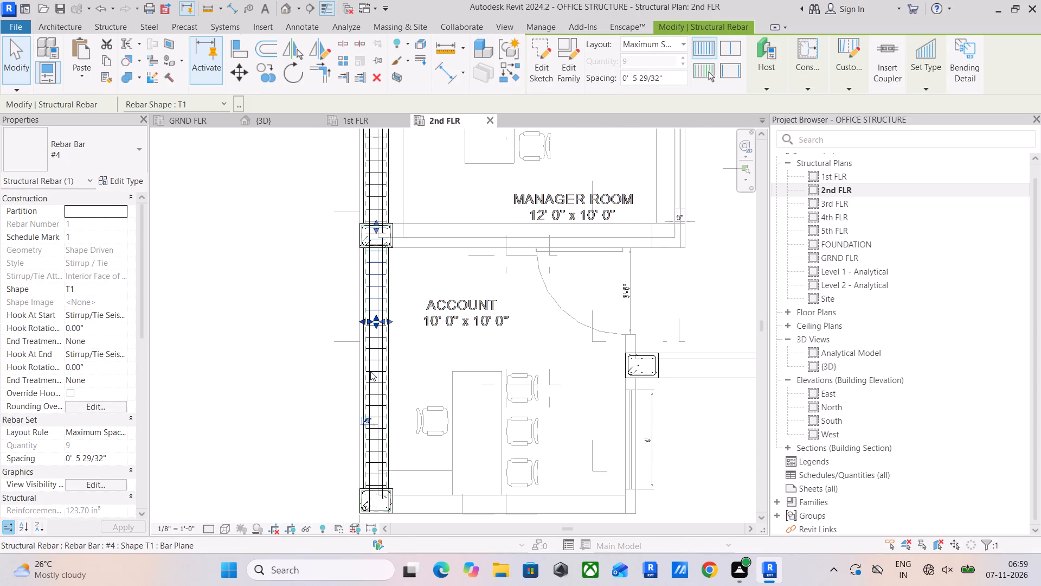
pyautogui.click(370, 371)
pyautogui.moveTo(370, 397); pyautogui.dragTo(388, 585, button='middle')
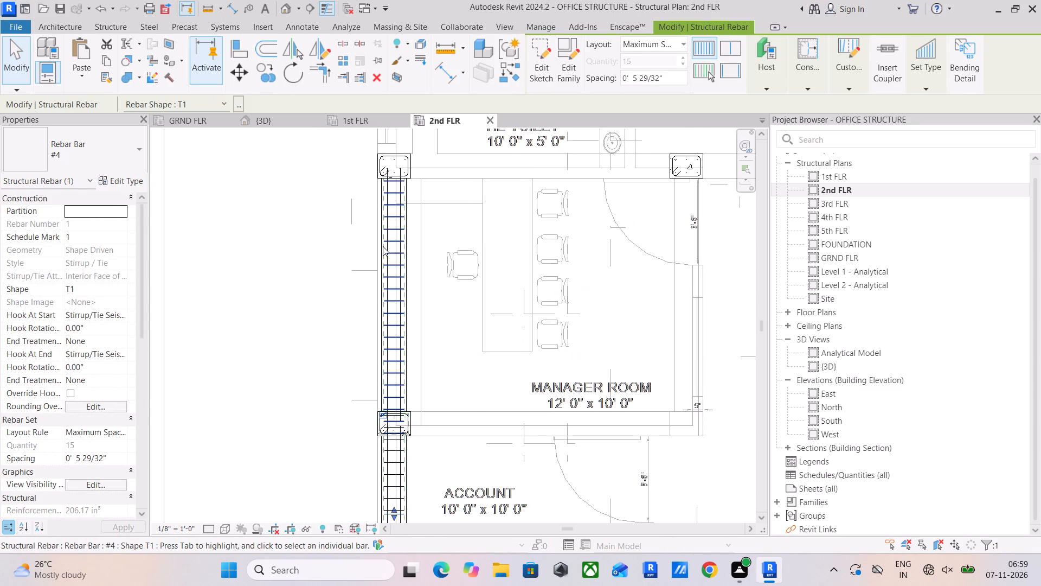
pyautogui.click(397, 200)
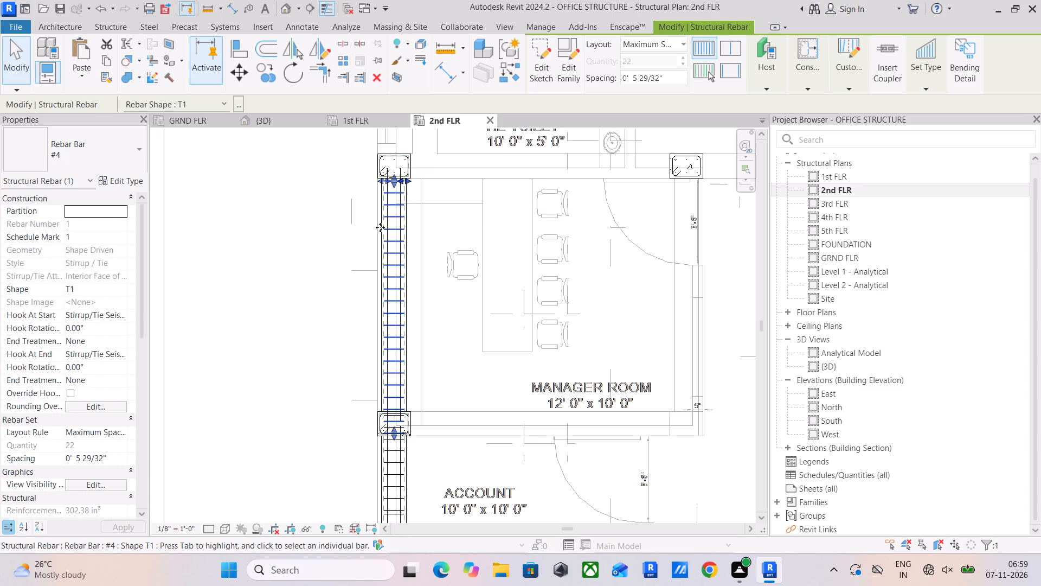
# Examine the stirrups selected on the 2nd FLR plan in the 3D view, at the beam and column junctions.
pyautogui.click(271, 120)
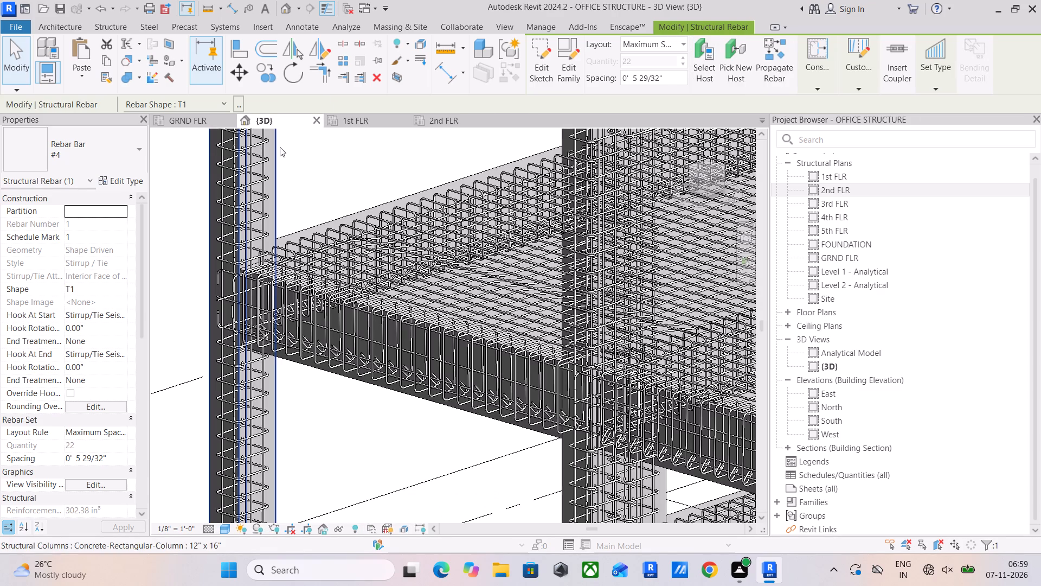
pyautogui.scroll(-6, 337, 227)
pyautogui.moveTo(340, 243); pyautogui.dragTo(273, 424, button='middle')
pyautogui.scroll(-4, 282, 398)
pyautogui.moveTo(292, 391); pyautogui.dragTo(288, 275, button='middle')
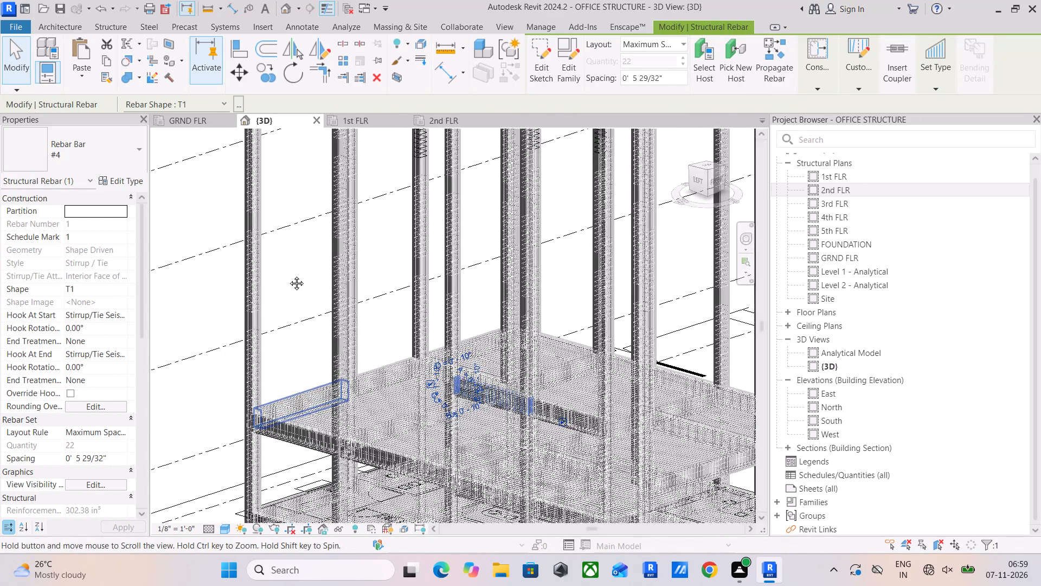
pyautogui.moveTo(288, 275); pyautogui.dragTo(267, 222, button='middle')
pyautogui.scroll(4, 499, 234)
pyautogui.scroll(5, 593, 257)
pyautogui.scroll(3, 485, 218)
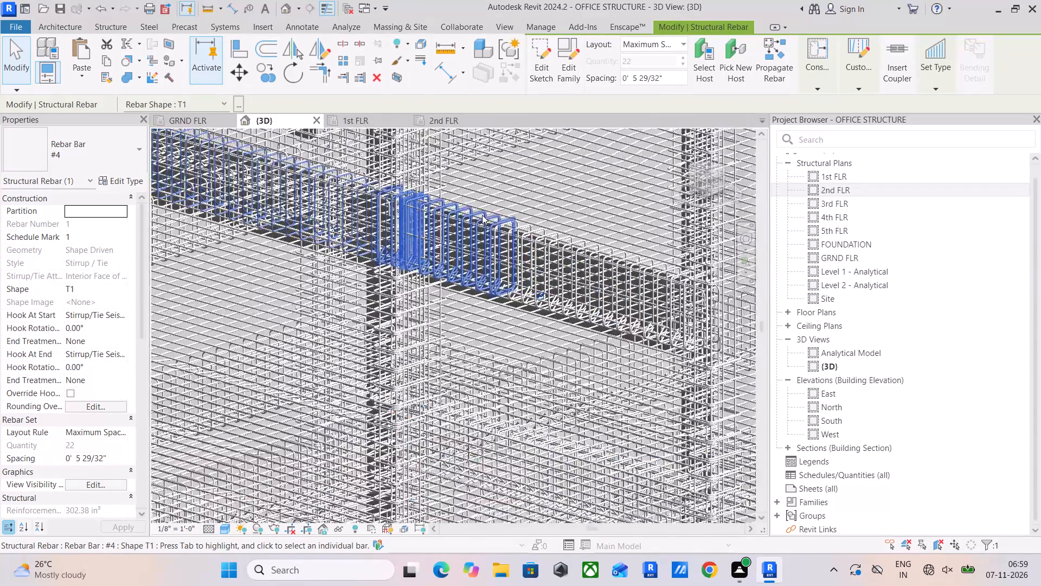
pyautogui.scroll(2, 482, 215)
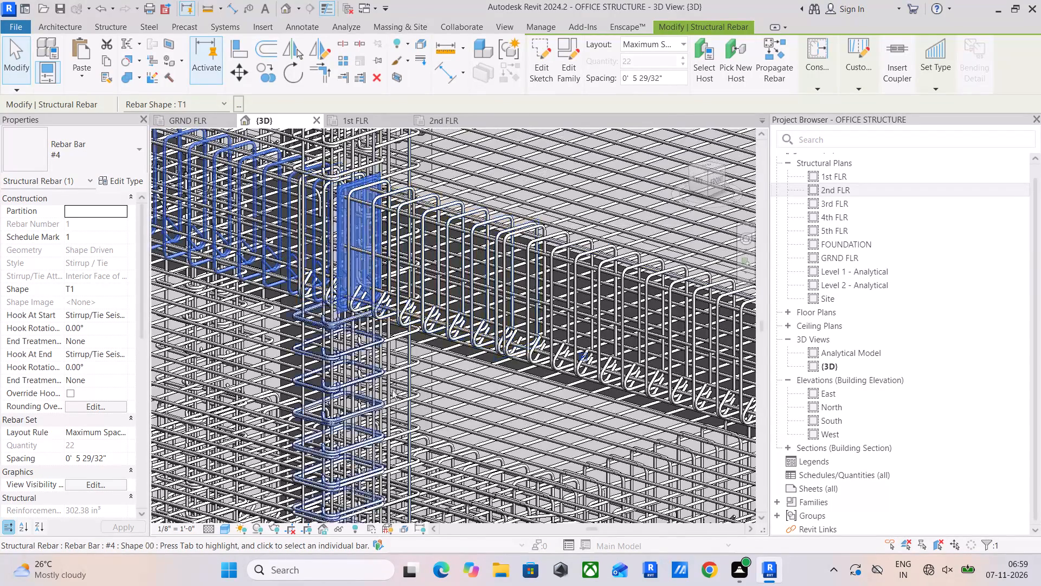
# Examine the ground-floor plan's beams and slab bars around Account and the adjoining part of Waiting Area.
pyautogui.click(196, 122)
pyautogui.scroll(-2, 214, 198)
pyautogui.middleClick(267, 254)
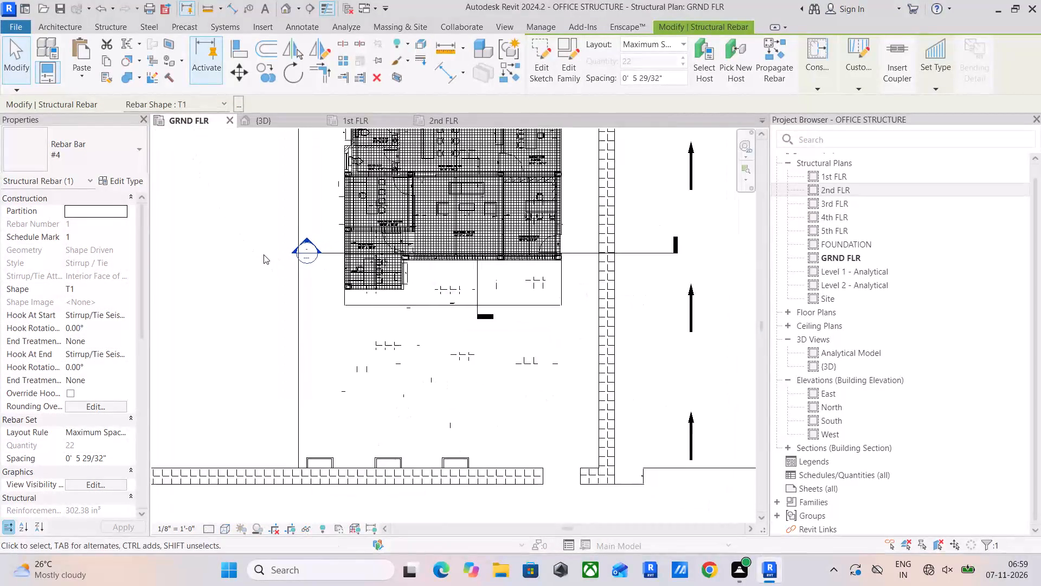
pyautogui.scroll(4, 270, 252)
pyautogui.scroll(1, 475, 264)
pyautogui.moveTo(475, 264); pyautogui.dragTo(439, 192, button='middle')
pyautogui.moveTo(434, 206); pyautogui.dragTo(422, 236, button='middle')
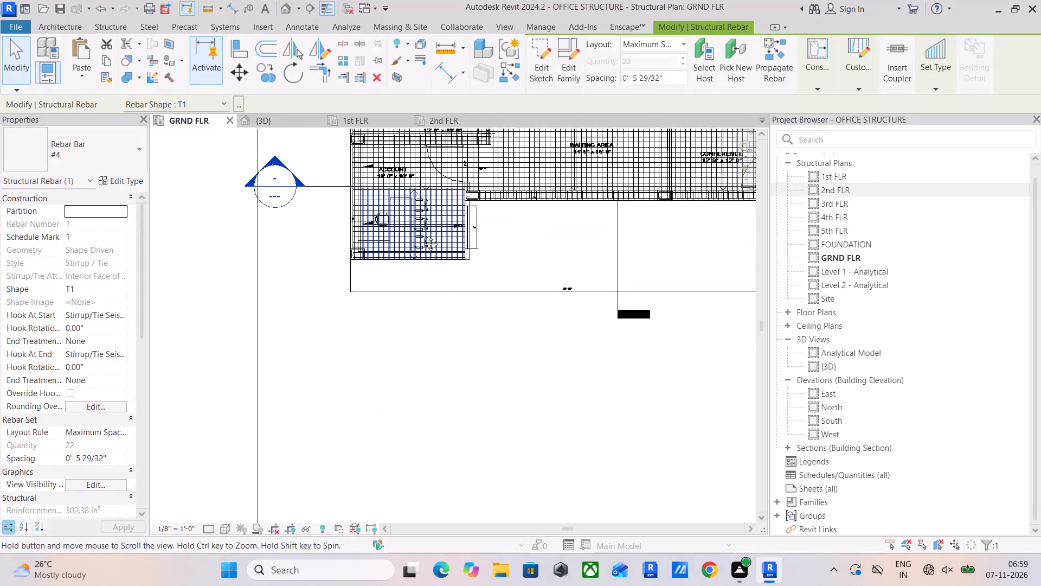
pyautogui.moveTo(422, 236); pyautogui.dragTo(415, 256, button='middle')
pyautogui.scroll(4, 433, 245)
pyautogui.moveTo(434, 245); pyautogui.dragTo(404, 264, button='middle')
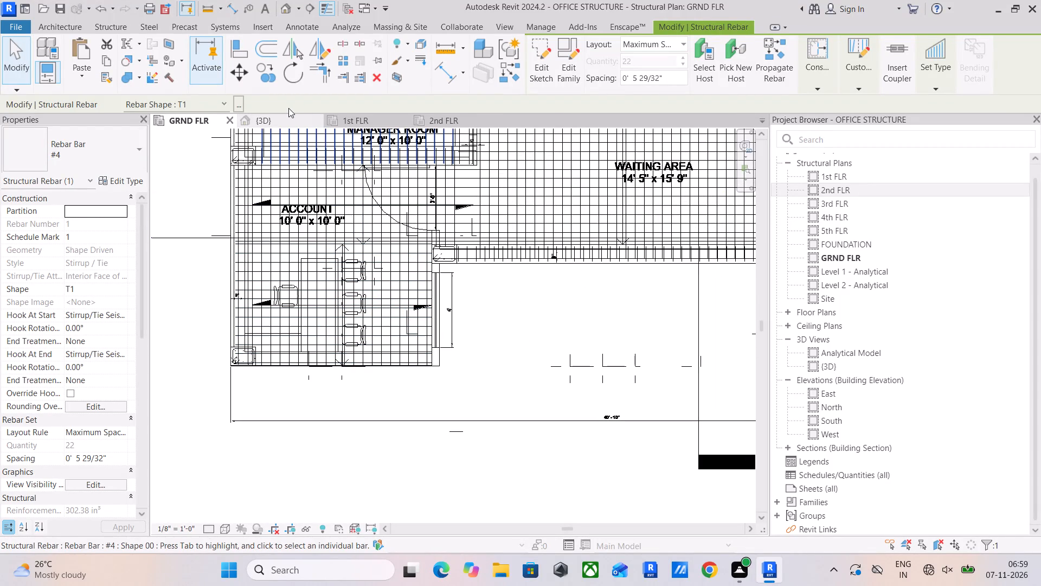
# Examine the pasted second-floor edge beams and their stirrups in 3D from several sides.
pyautogui.click(265, 125)
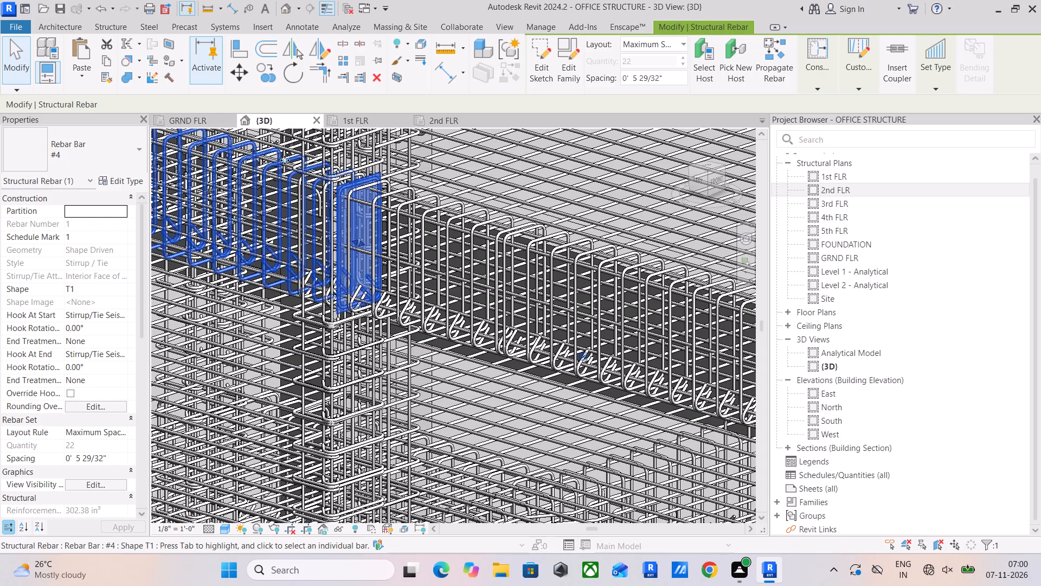
pyautogui.scroll(-8, 459, 211)
pyautogui.moveTo(507, 247); pyautogui.dragTo(444, 317, button='middle')
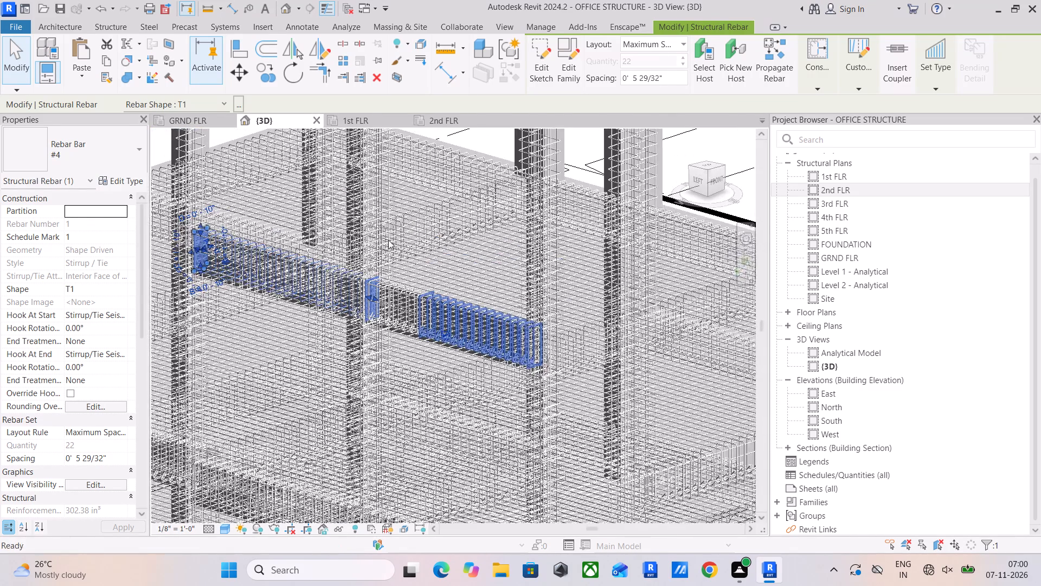
pyautogui.moveTo(232, 240); pyautogui.dragTo(279, 263, button='middle')
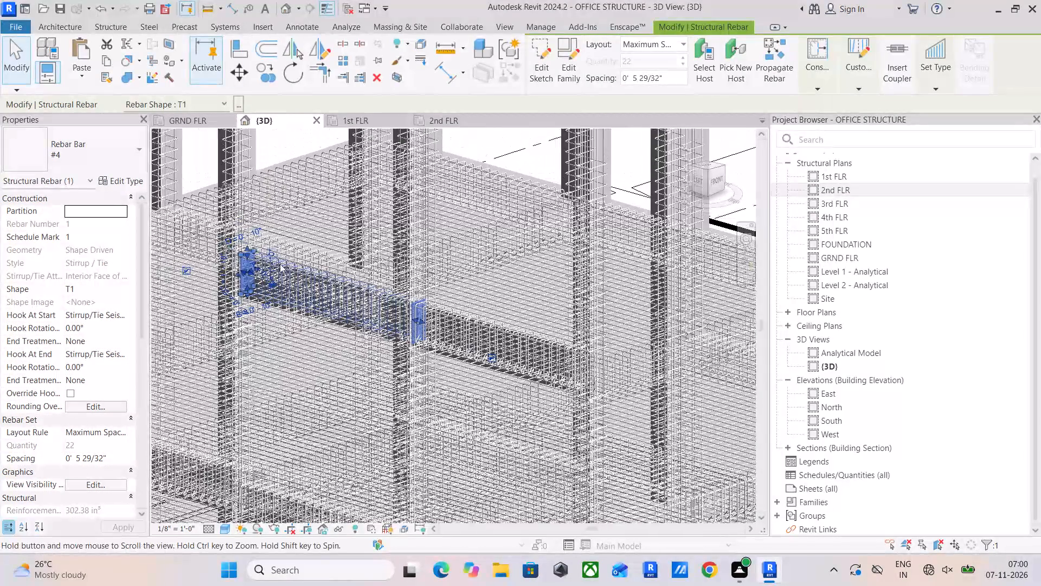
pyautogui.moveTo(489, 255); pyautogui.dragTo(424, 293, button='middle')
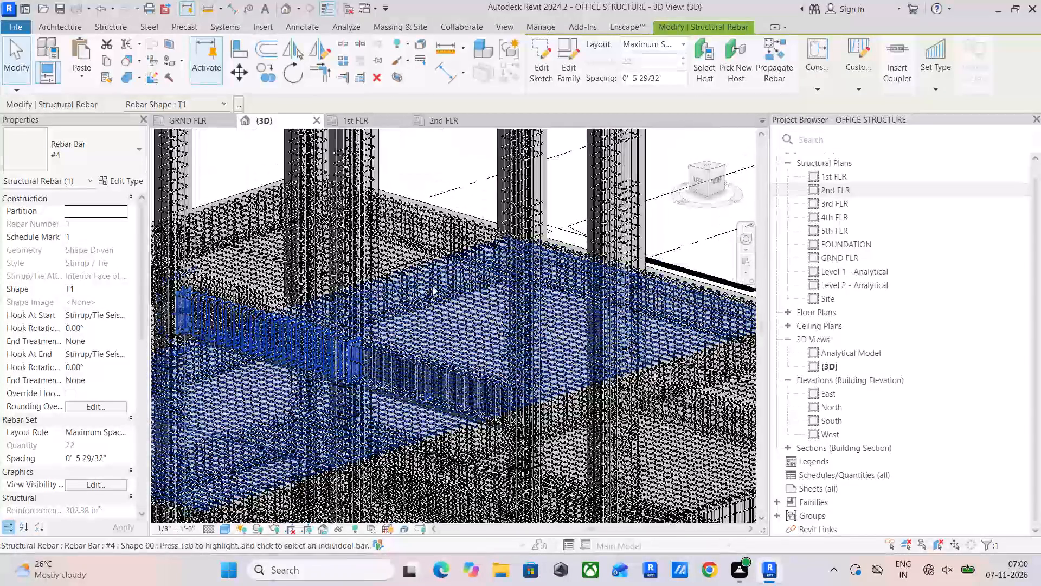
pyautogui.keyDown('shift'); pyautogui.moveTo(414, 293); pyautogui.dragTo(223, 271, button='middle'); pyautogui.keyUp('shift')
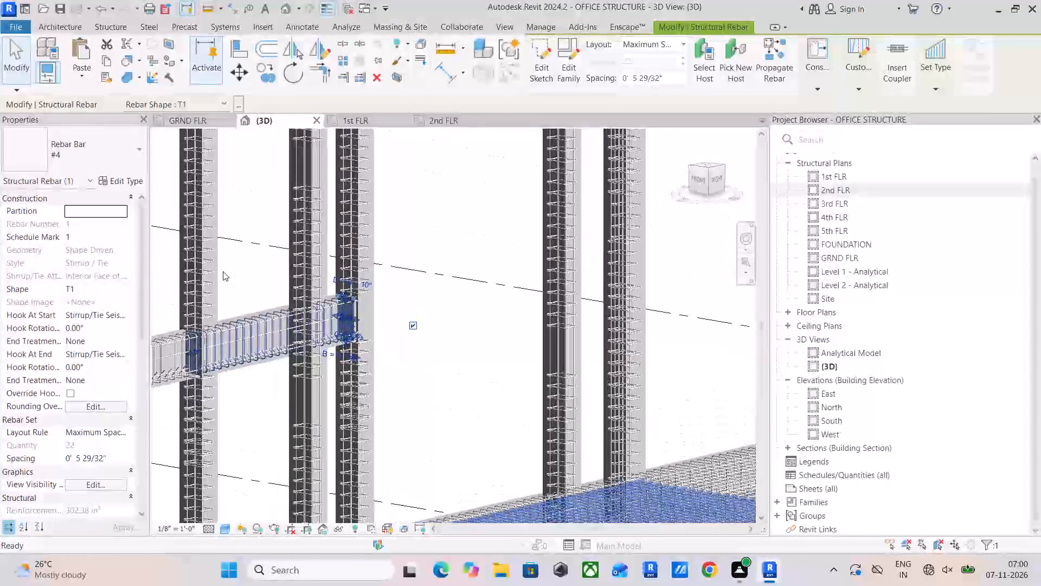
pyautogui.scroll(2, 233, 301)
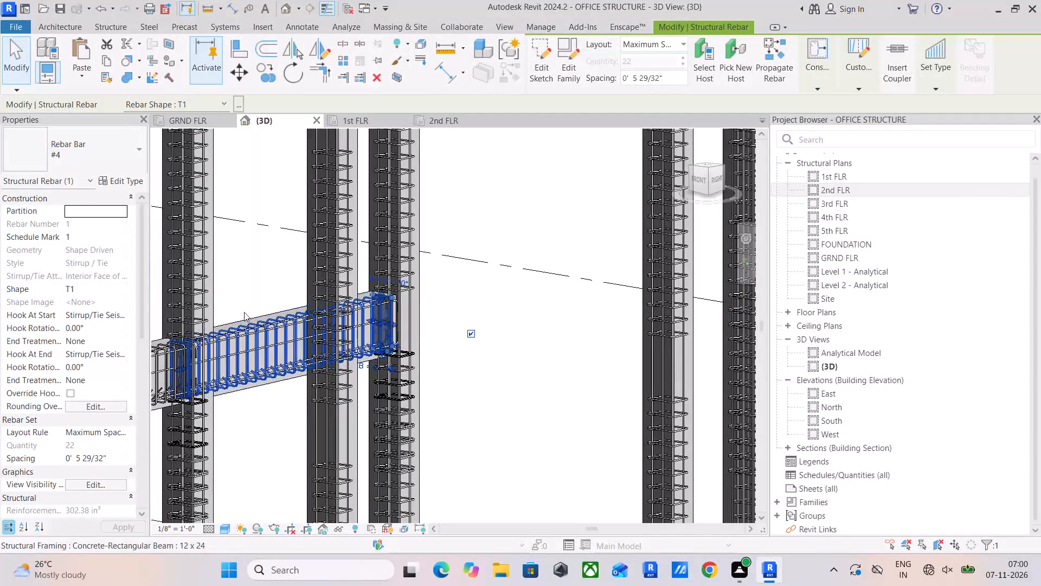
pyautogui.click(250, 279)
# Check the rebar cover setting of the two pasted second-floor edge beams.
pyautogui.scroll(4, 234, 309)
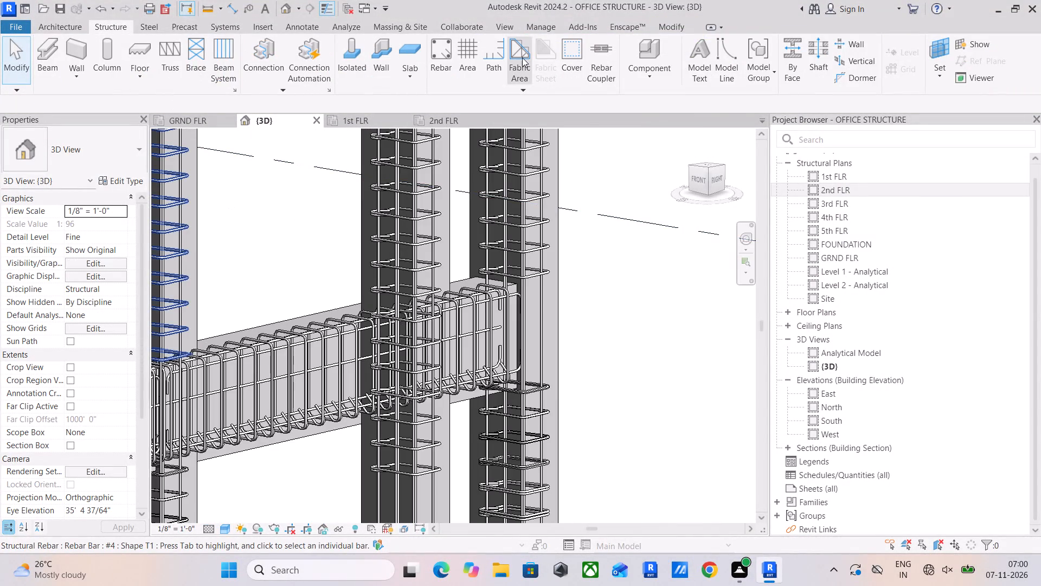
pyautogui.click(567, 48)
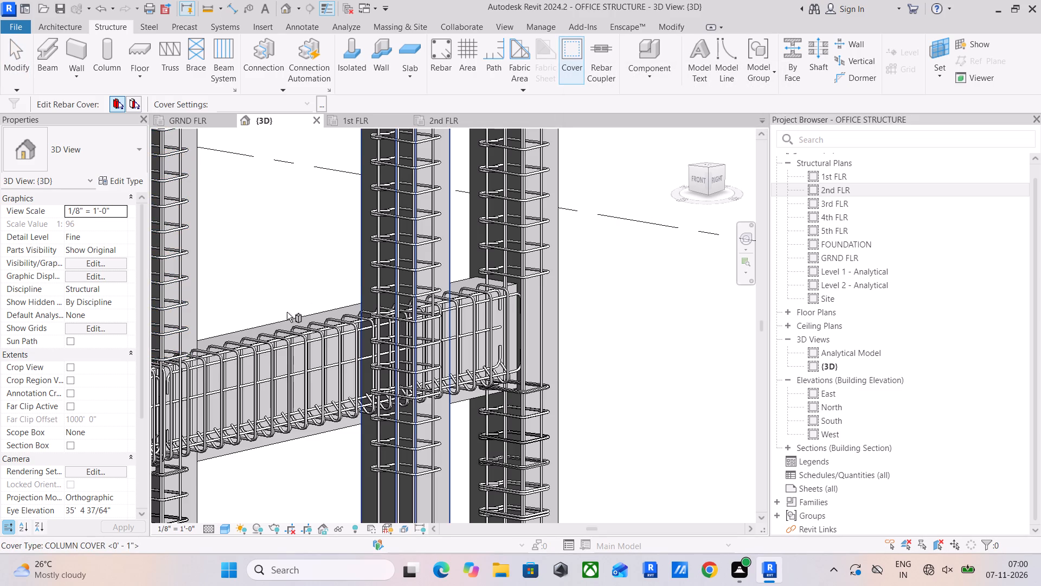
pyautogui.click(274, 319)
pyautogui.moveTo(314, 192); pyautogui.dragTo(467, 124, button='middle')
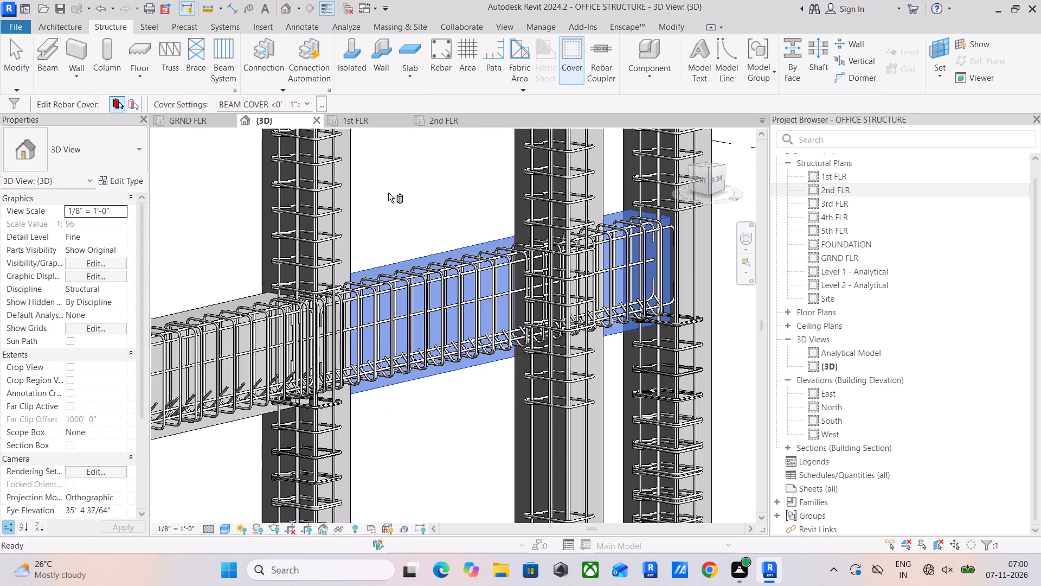
pyautogui.click(222, 299)
pyautogui.scroll(-2, 223, 252)
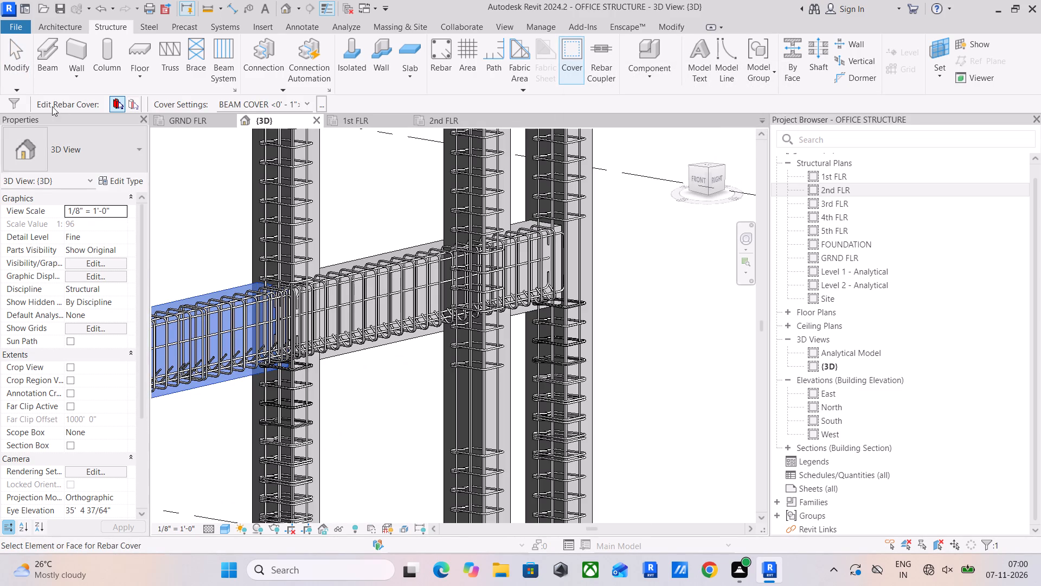
pyautogui.click(15, 46)
# Examine the ground-floor beam along Waiting Area and Conference, focusing on its junction with the Account corner column.
pyautogui.scroll(-6, 113, 178)
pyautogui.click(209, 123)
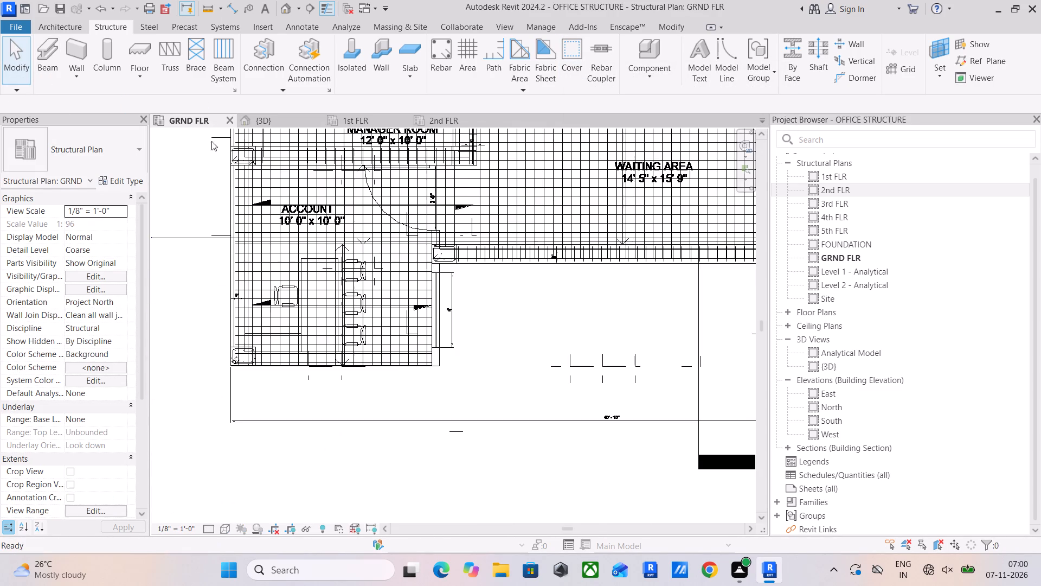
pyautogui.moveTo(409, 244); pyautogui.dragTo(410, 276, button='middle')
pyautogui.scroll(2, 432, 279)
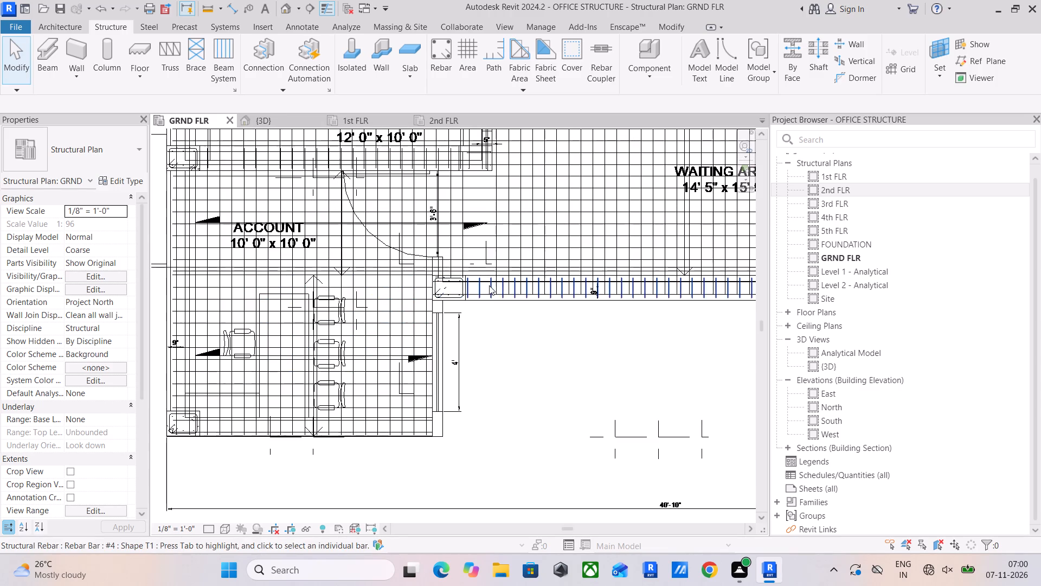
pyautogui.moveTo(489, 285); pyautogui.dragTo(425, 295, button='middle')
pyautogui.scroll(1, 422, 294)
pyautogui.scroll(-7, 422, 294)
pyautogui.moveTo(435, 294); pyautogui.dragTo(366, 313, button='middle')
pyautogui.scroll(3, 345, 317)
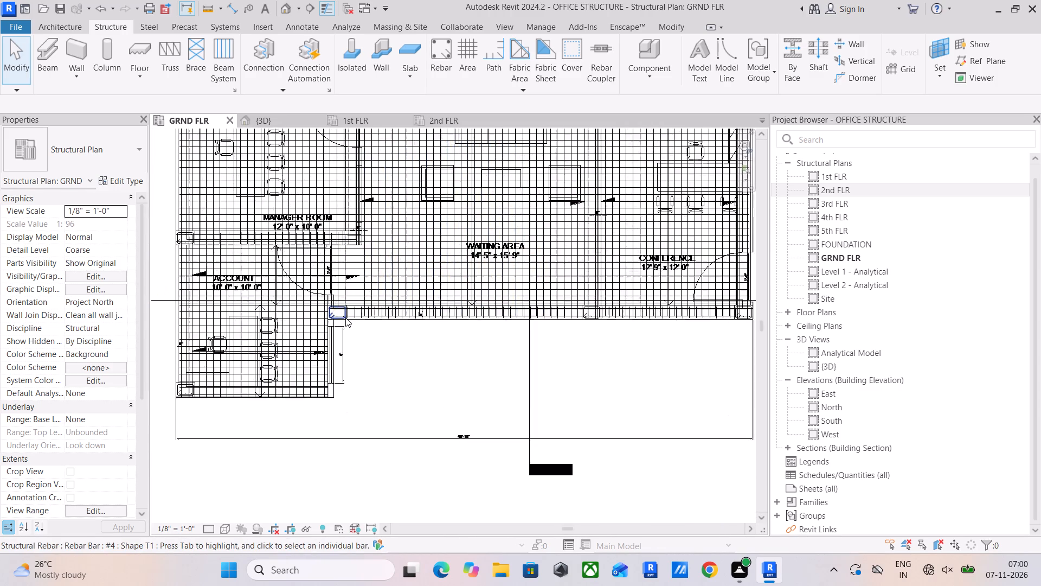
pyautogui.scroll(1, 345, 317)
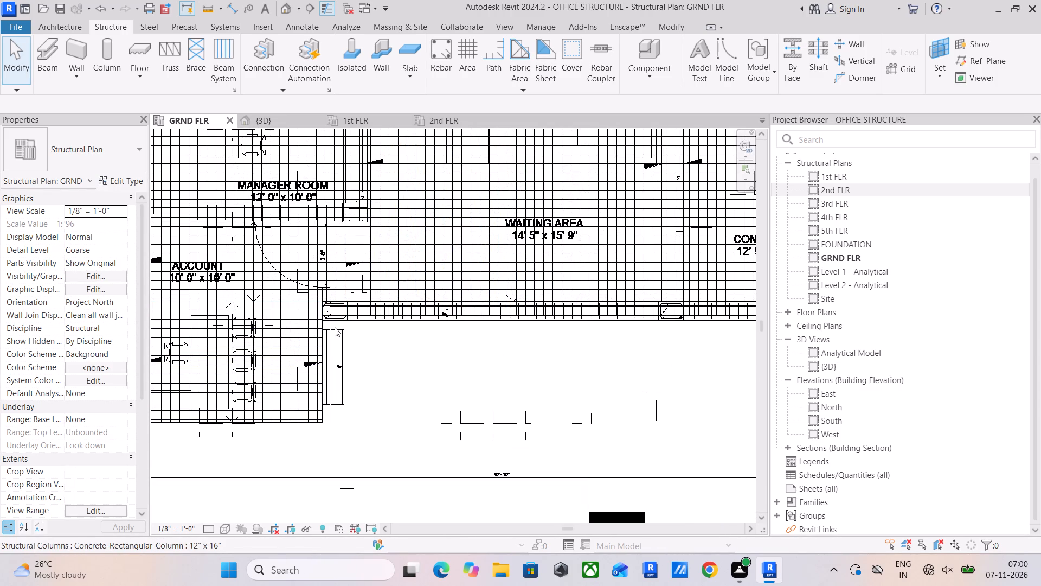
pyautogui.moveTo(333, 337); pyautogui.dragTo(336, 331)
pyautogui.click(384, 358)
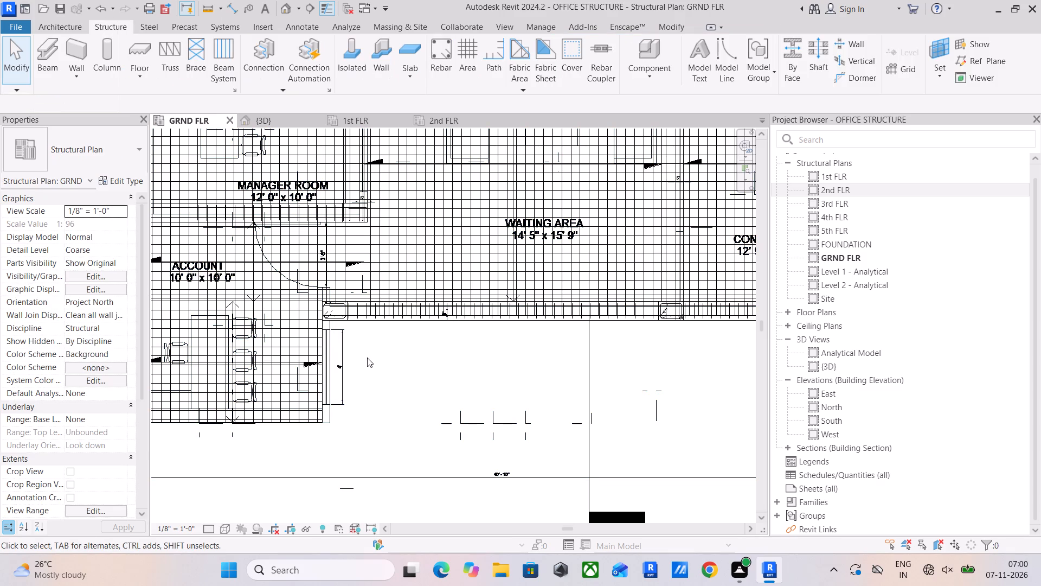
pyautogui.scroll(4, 306, 305)
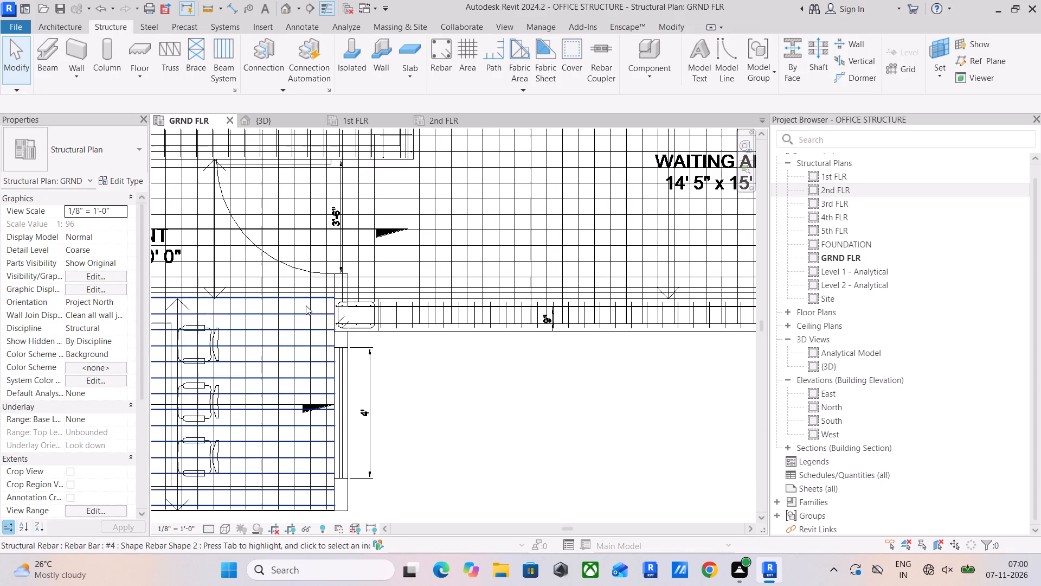
# Copy the ground-floor beams along Waiting Area and Conference with their rebar, leaving out Structural Columns, and paste them aligned to level 2nd FLR.
pyautogui.scroll(-5, 313, 307)
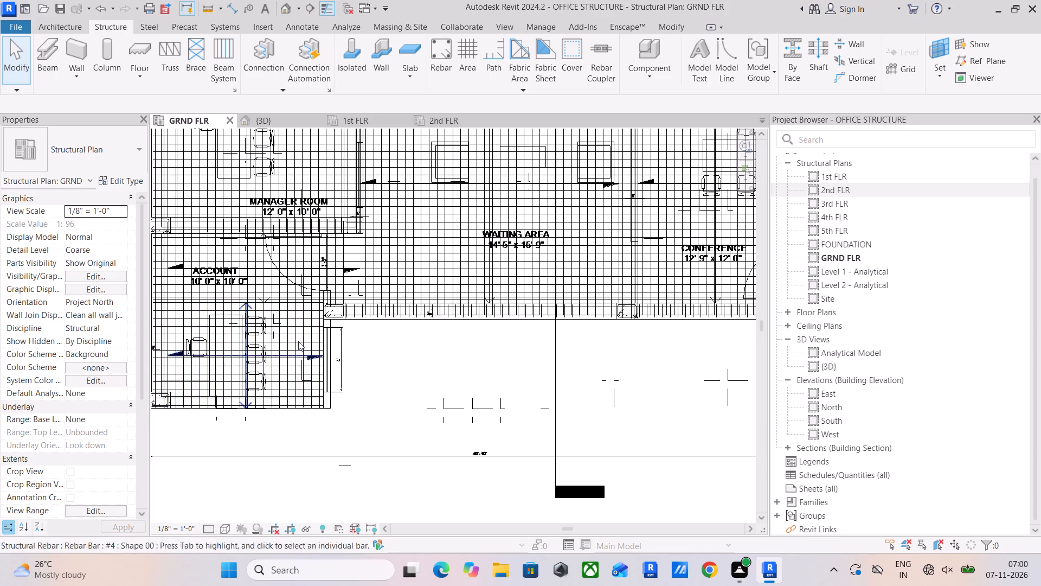
pyautogui.scroll(-3, 354, 341)
pyautogui.moveTo(381, 342); pyautogui.dragTo(436, 363, button='middle')
pyautogui.moveTo(255, 312); pyautogui.dragTo(431, 361)
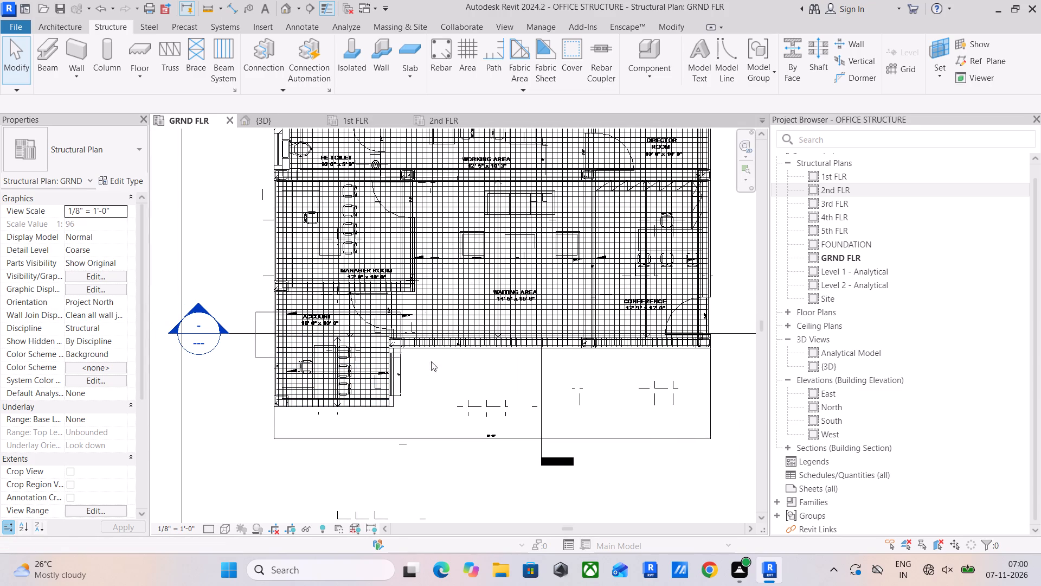
pyautogui.moveTo(431, 361); pyautogui.dragTo(727, 374)
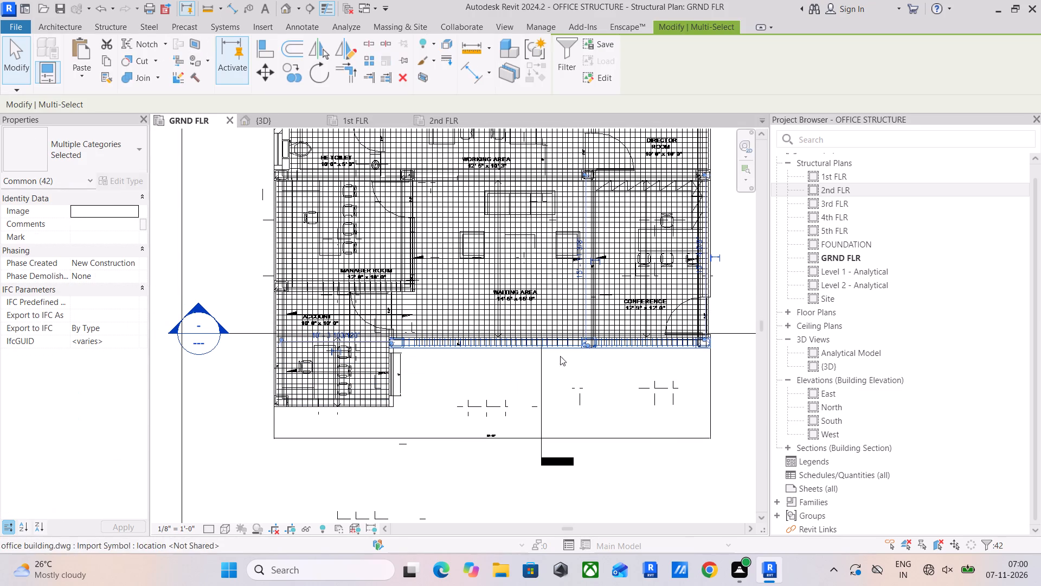
pyautogui.scroll(2, 582, 371)
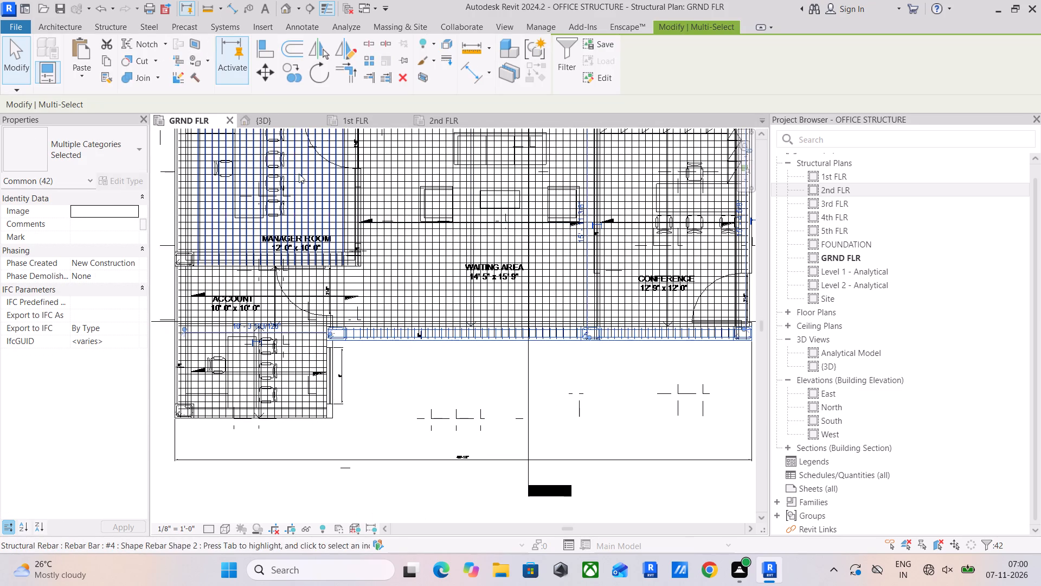
pyautogui.click(564, 68)
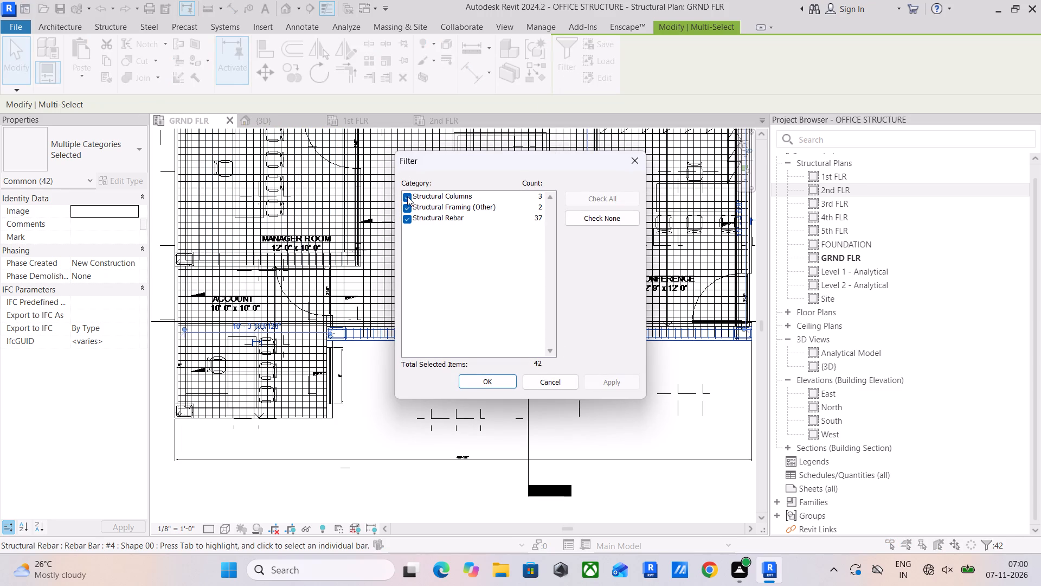
pyautogui.click(407, 196)
pyautogui.click(491, 384)
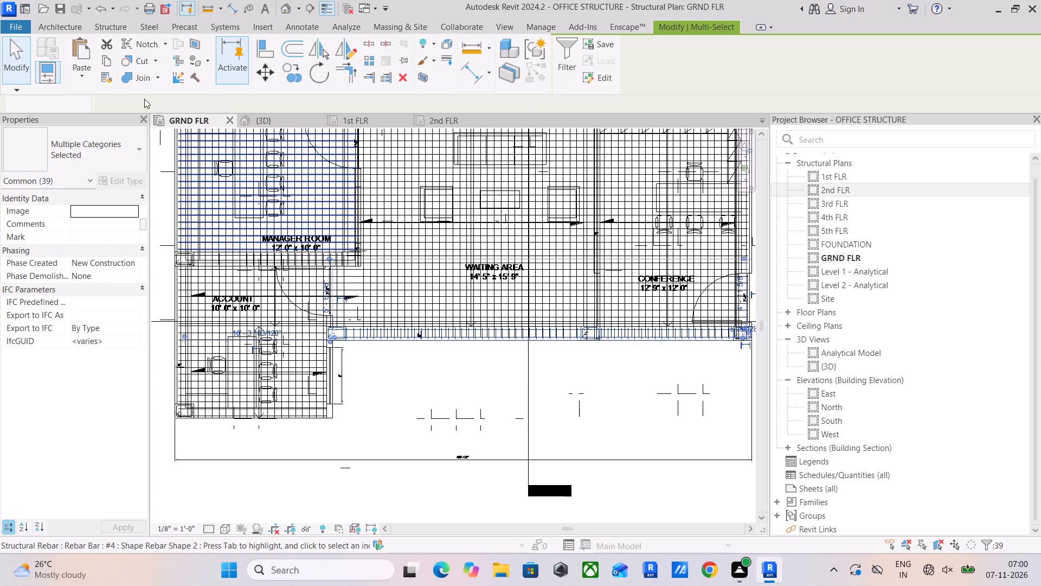
pyautogui.click(102, 60)
pyautogui.click(76, 70)
pyautogui.click(106, 115)
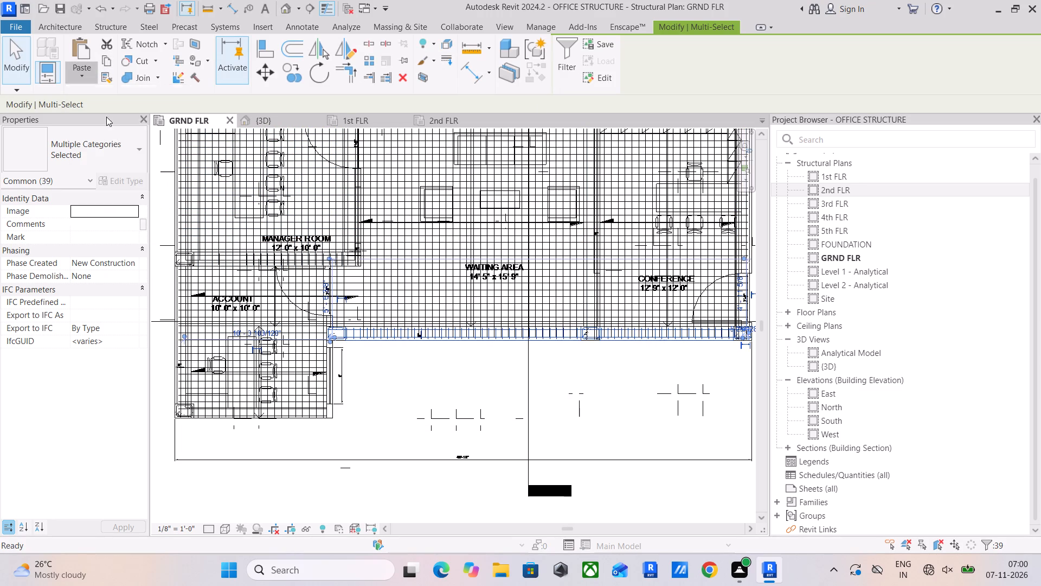
pyautogui.click(457, 206)
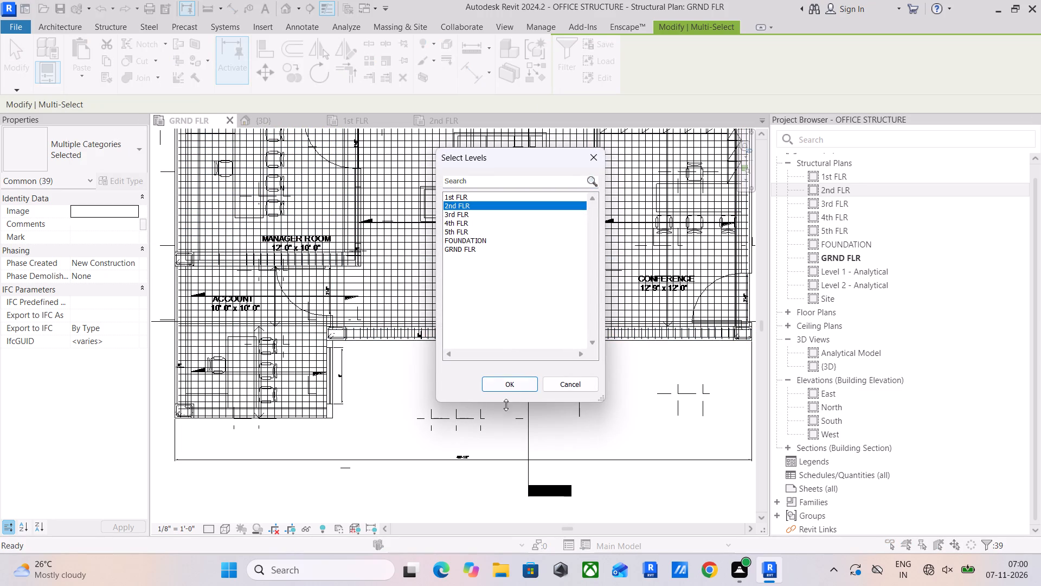
pyautogui.click(516, 384)
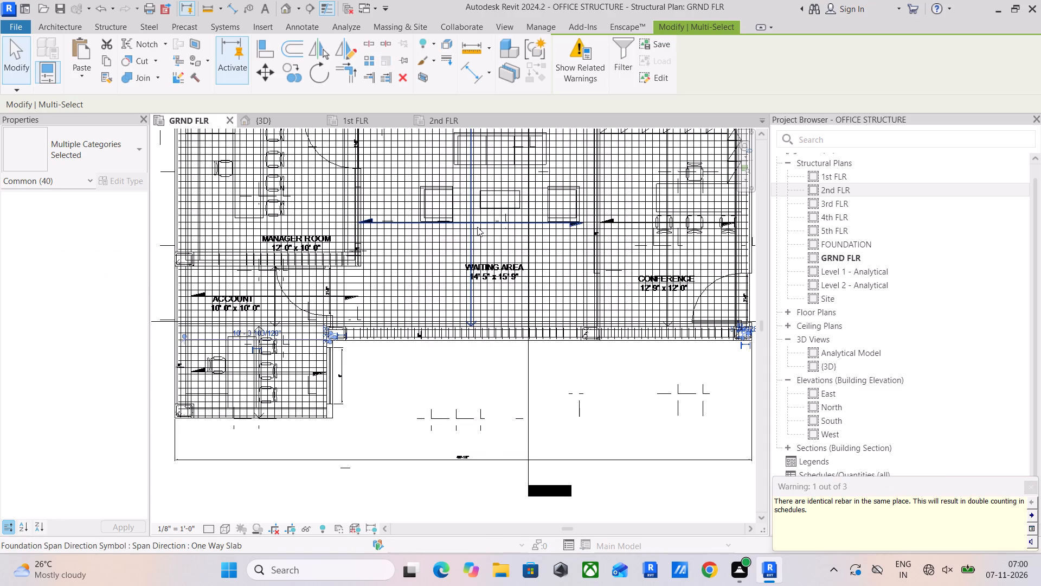
# Examine the pasted second-floor beams along Waiting Area and Conference and their longitudinal bars around the middle column.
pyautogui.click(425, 118)
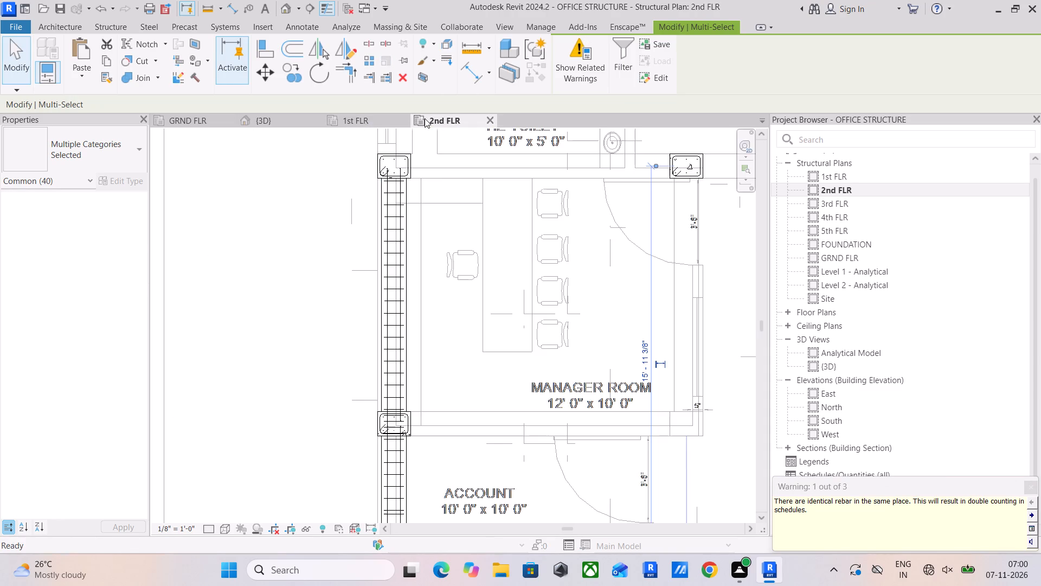
pyautogui.scroll(-9, 466, 242)
pyautogui.moveTo(477, 260); pyautogui.dragTo(357, 259, button='middle')
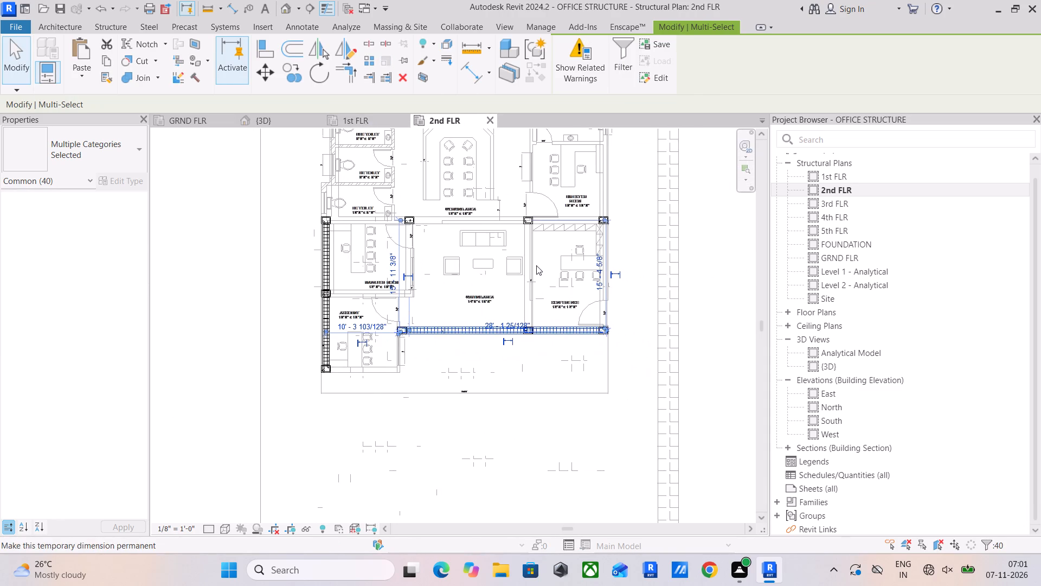
pyautogui.scroll(4, 536, 265)
pyautogui.scroll(4, 587, 362)
pyautogui.scroll(1, 586, 425)
pyautogui.moveTo(586, 425); pyautogui.dragTo(521, 321, button='middle')
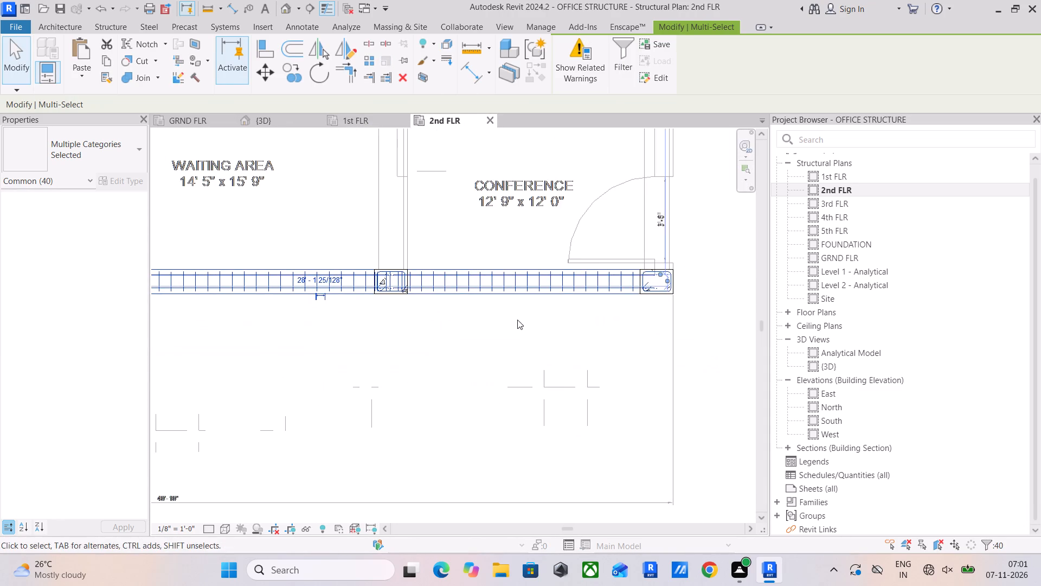
pyautogui.scroll(4, 421, 280)
pyautogui.click(401, 356)
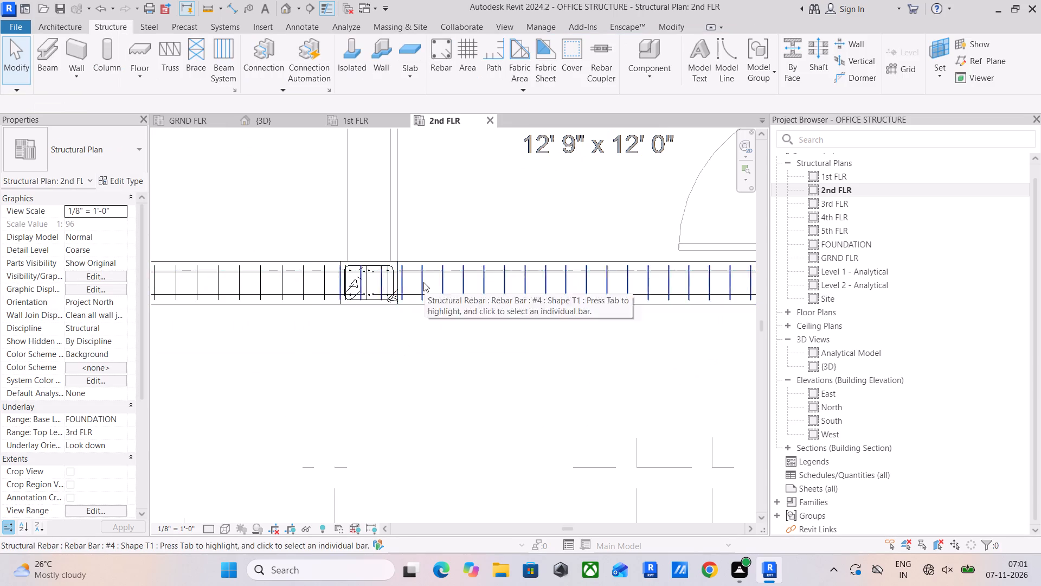
pyautogui.scroll(13, 423, 283)
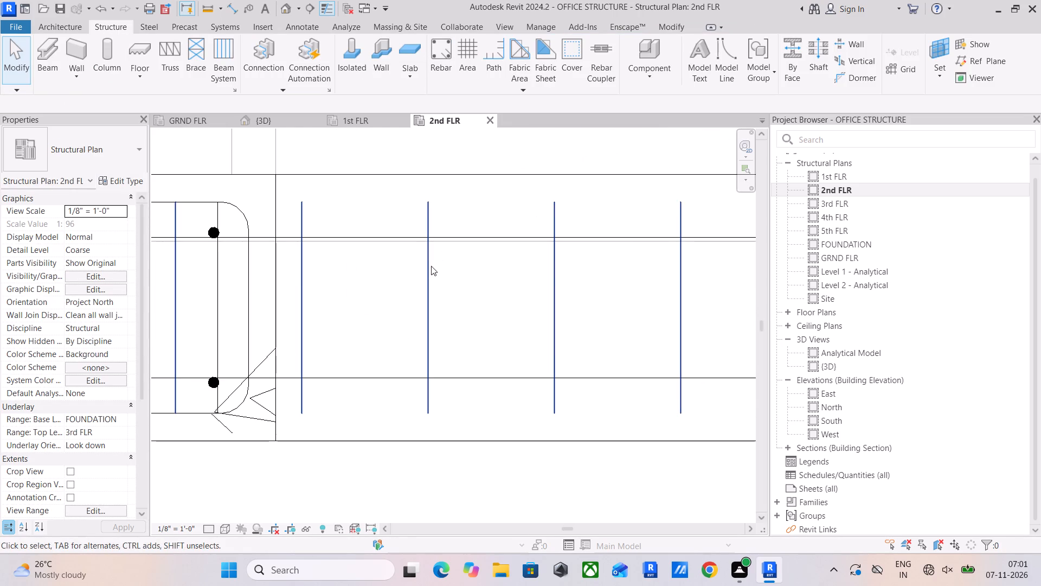
pyautogui.click(430, 267)
pyautogui.click(474, 237)
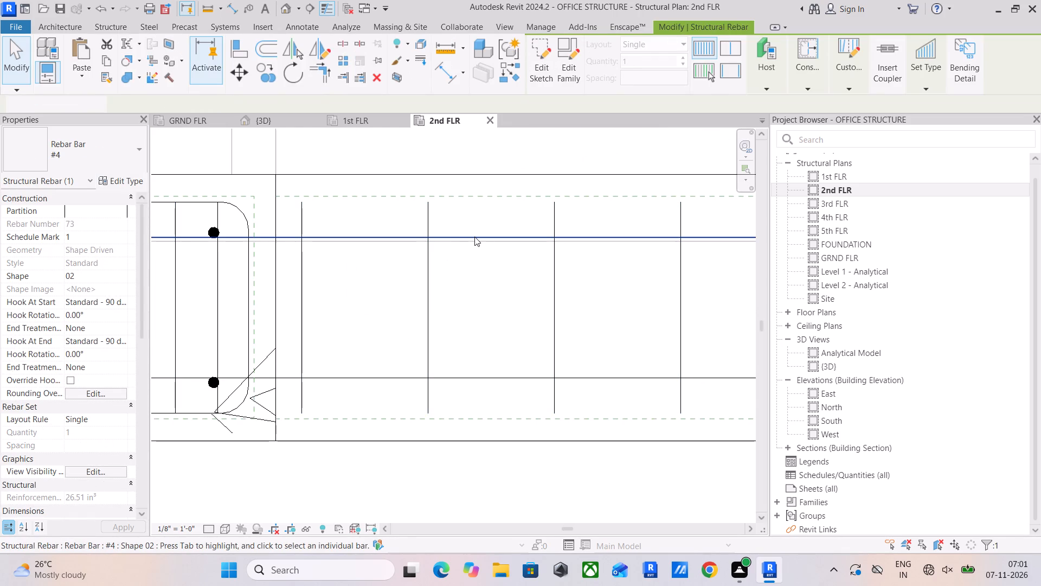
pyautogui.scroll(-2, 396, 376)
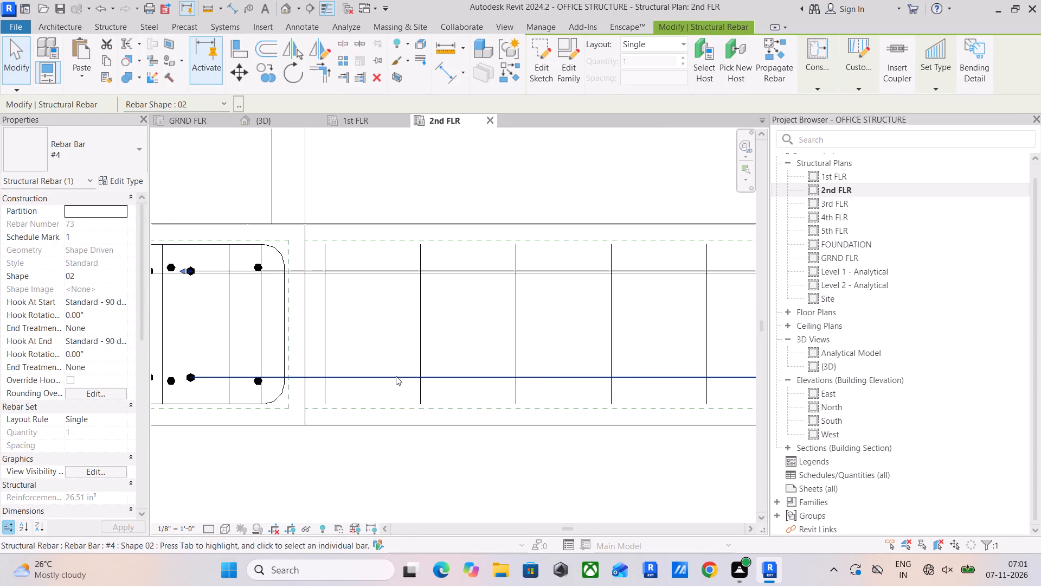
pyautogui.click(396, 376)
pyautogui.scroll(-4, 396, 376)
pyautogui.moveTo(396, 376); pyautogui.dragTo(635, 361, button='middle')
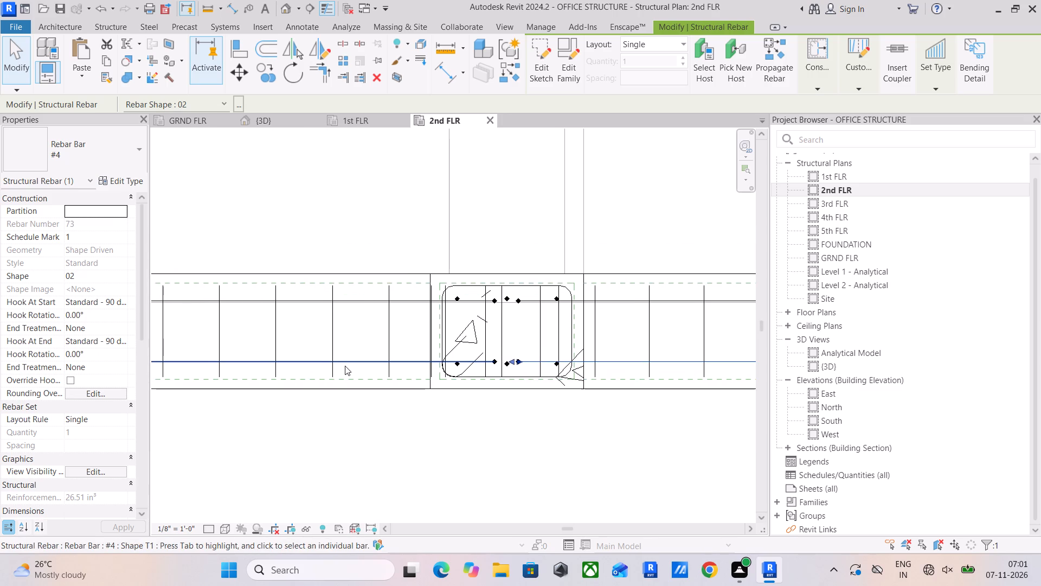
pyautogui.click(345, 366)
pyautogui.click(364, 303)
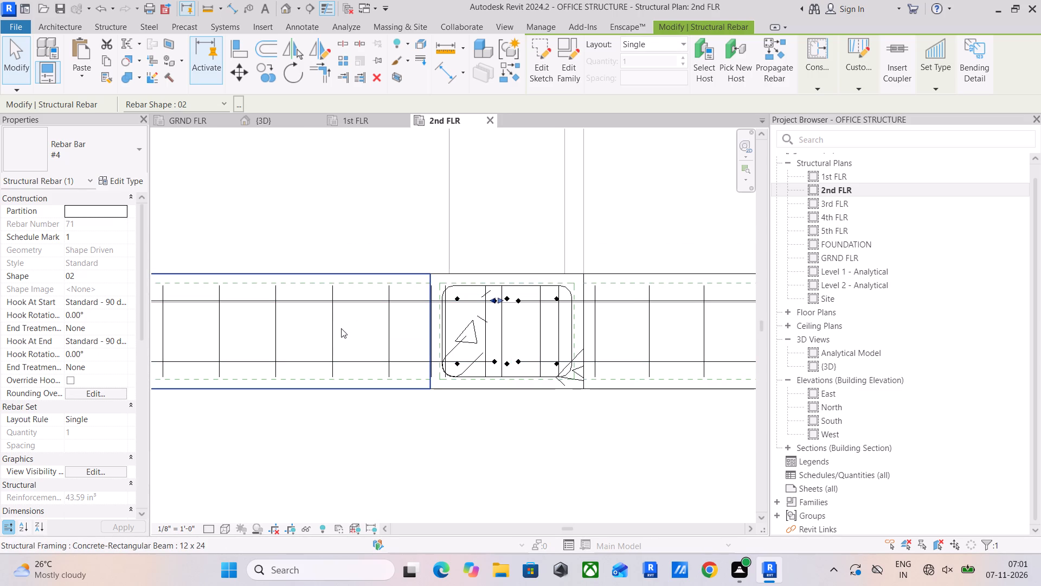
# Examine the Waiting Area beam's stirrups along to the Account corner column and that column's ties on the second-floor plan.
pyautogui.click(334, 330)
pyautogui.scroll(-9, 334, 330)
pyautogui.moveTo(334, 330); pyautogui.dragTo(546, 329, button='middle')
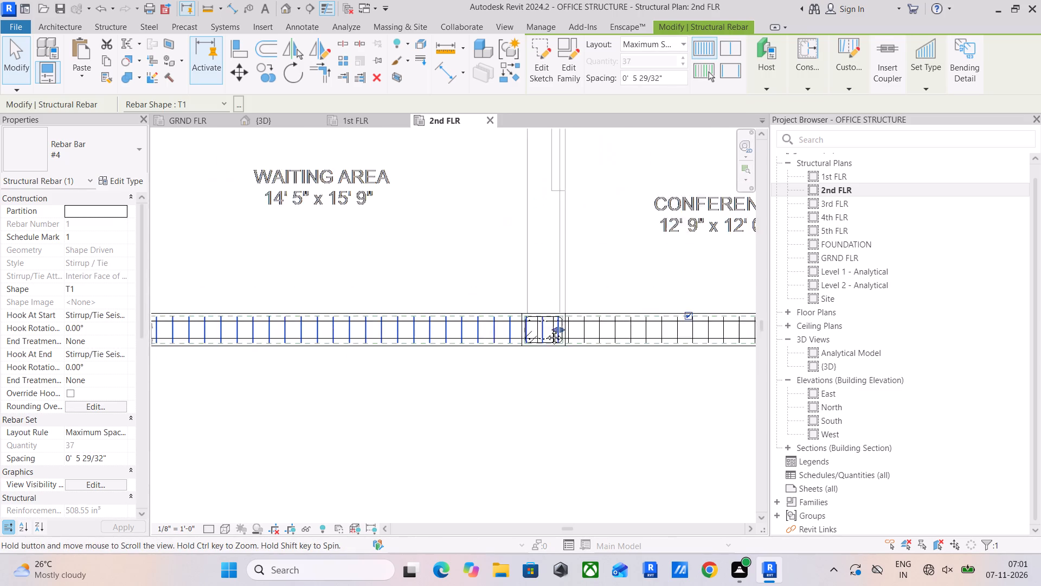
pyautogui.moveTo(546, 329); pyautogui.dragTo(553, 329, button='middle')
pyautogui.scroll(-6, 378, 333)
pyautogui.scroll(10, 209, 322)
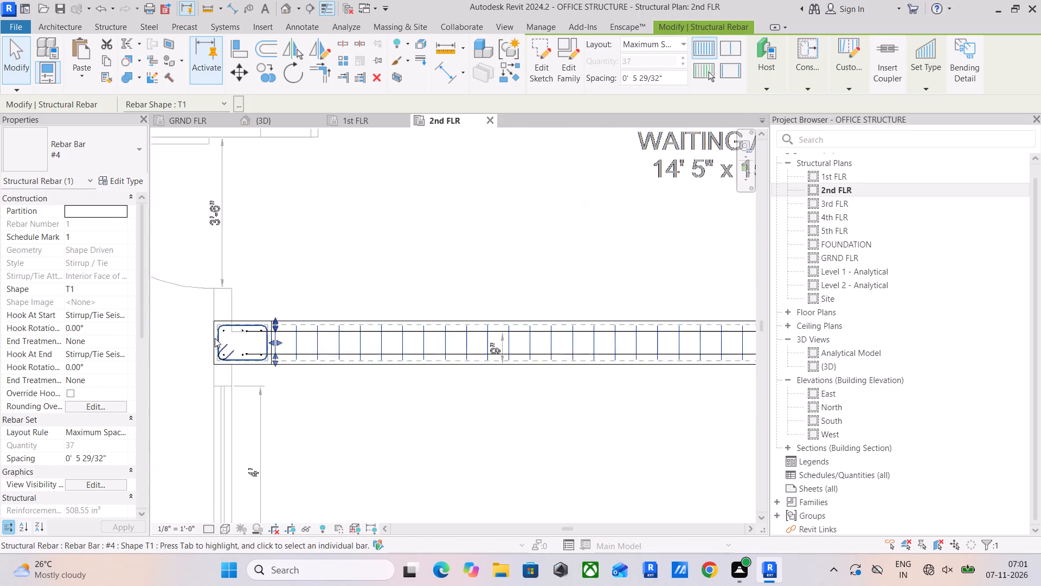
pyautogui.scroll(6, 215, 337)
pyautogui.click(225, 330)
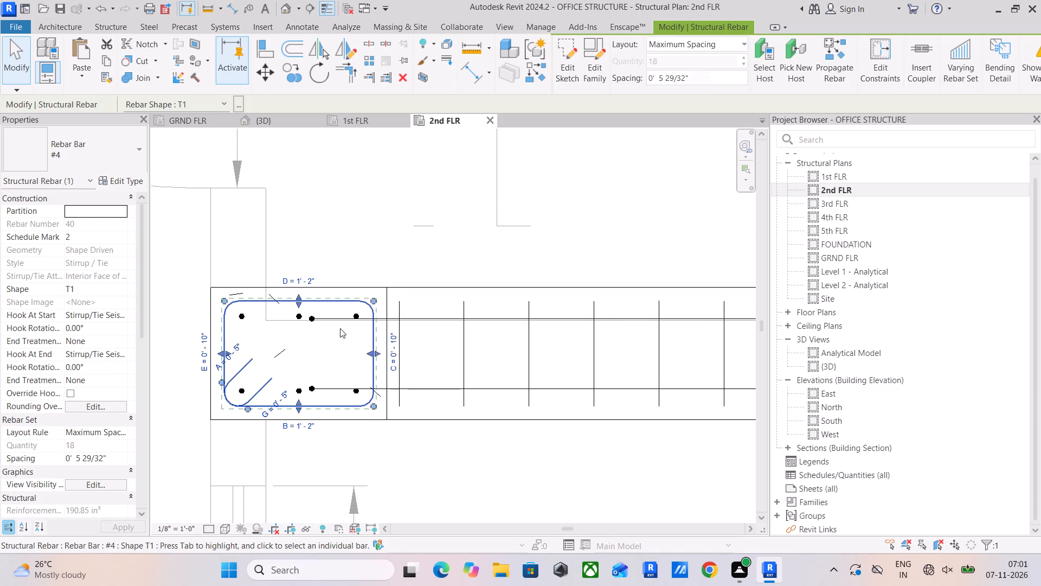
pyautogui.scroll(-5, 340, 328)
# In the 3D view, delete the duplicate tie set above the pasted Waiting Area beam on the Account corner column.
pyautogui.click(266, 126)
pyautogui.scroll(-10, 470, 292)
pyautogui.scroll(5, 532, 312)
pyautogui.click(531, 345)
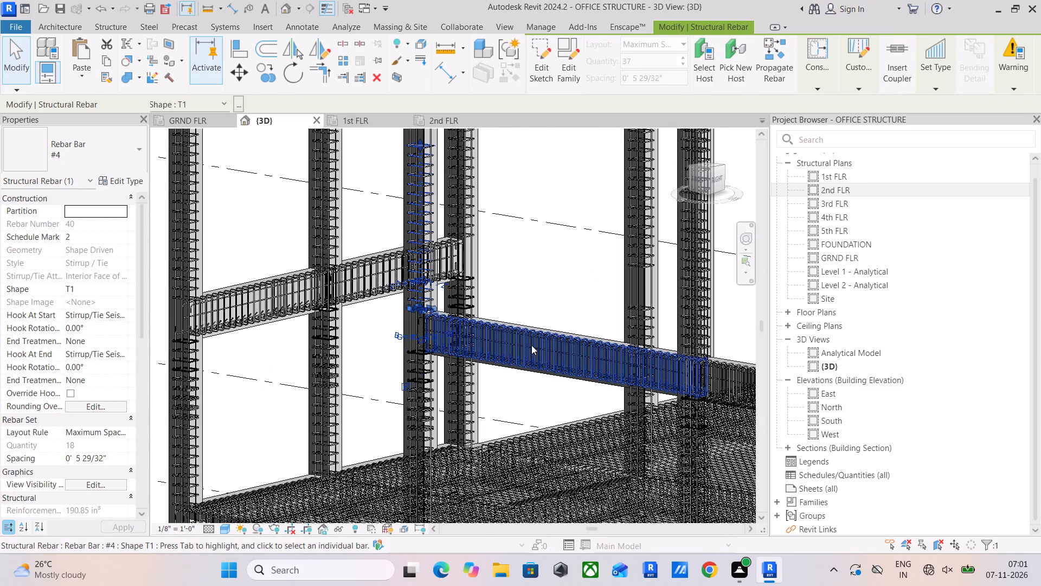
pyautogui.scroll(4, 420, 276)
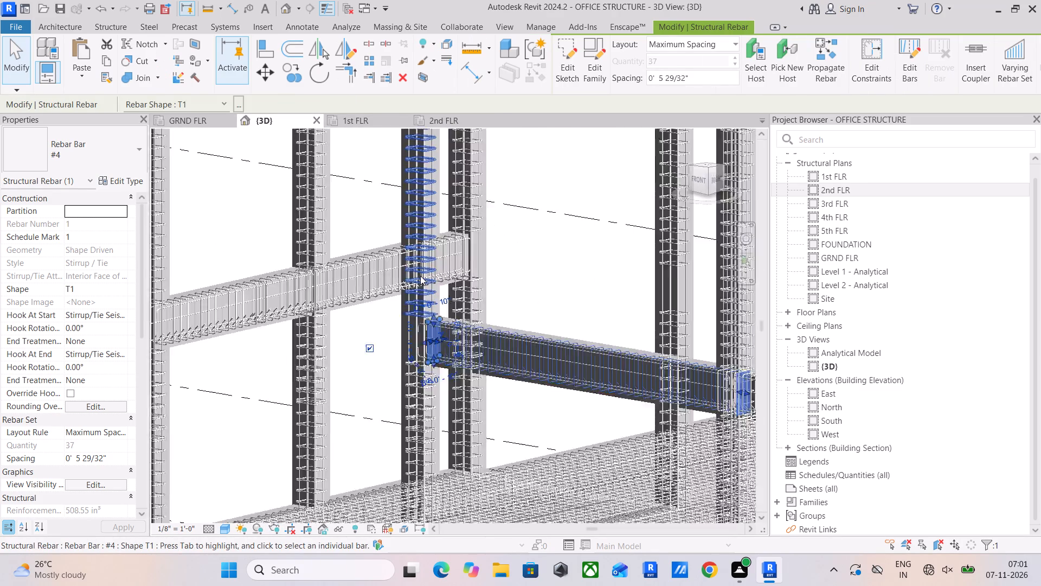
pyautogui.scroll(5, 423, 341)
pyautogui.click(411, 305)
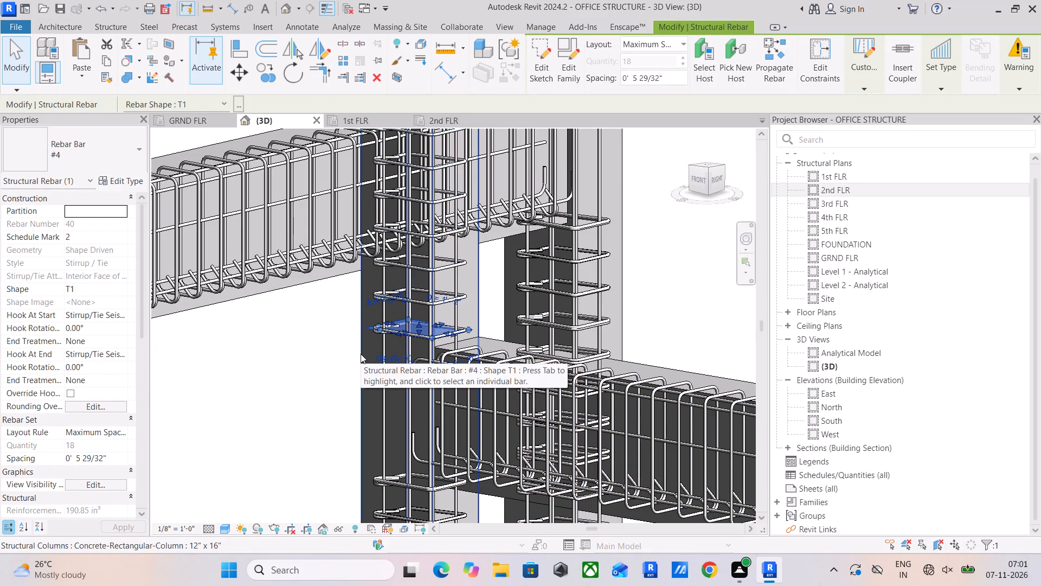
pyautogui.press('Delete')
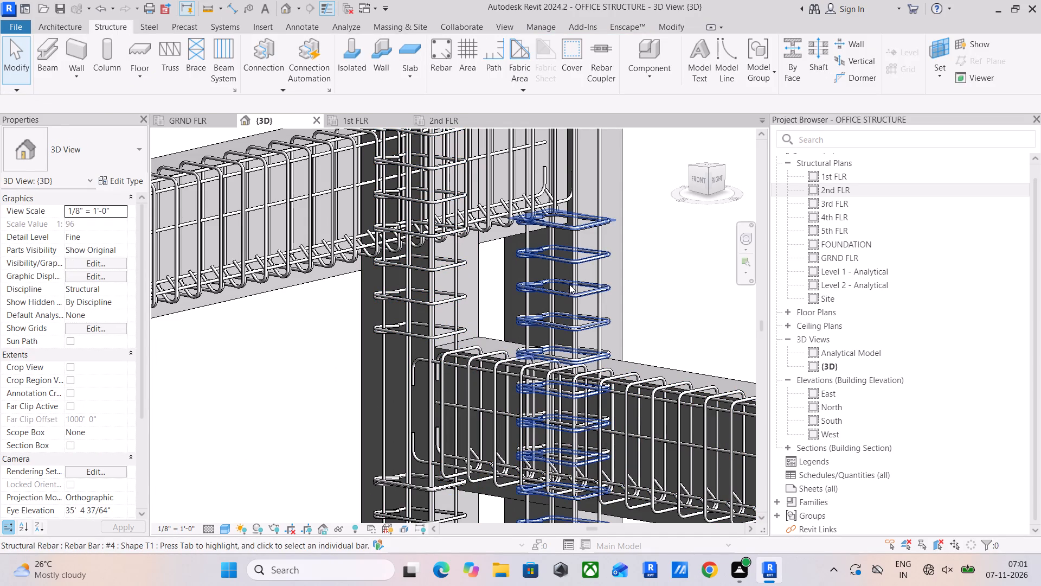
# Examine the tie sets above and below the second-floor beams on the Account corner column and the column behind it.
pyautogui.click(574, 265)
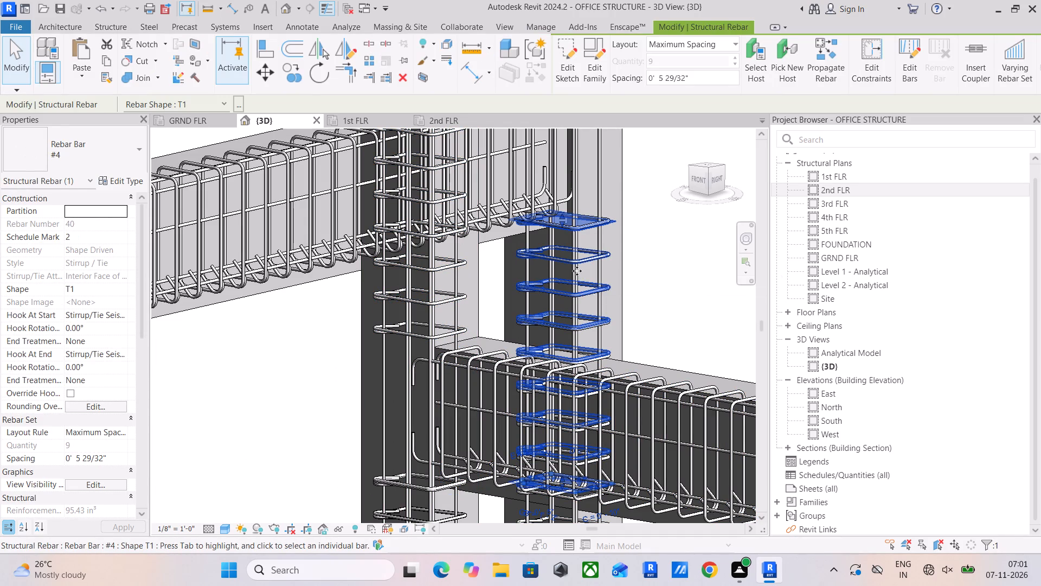
pyautogui.click(382, 330)
pyautogui.moveTo(401, 335); pyautogui.dragTo(416, 244, button='middle')
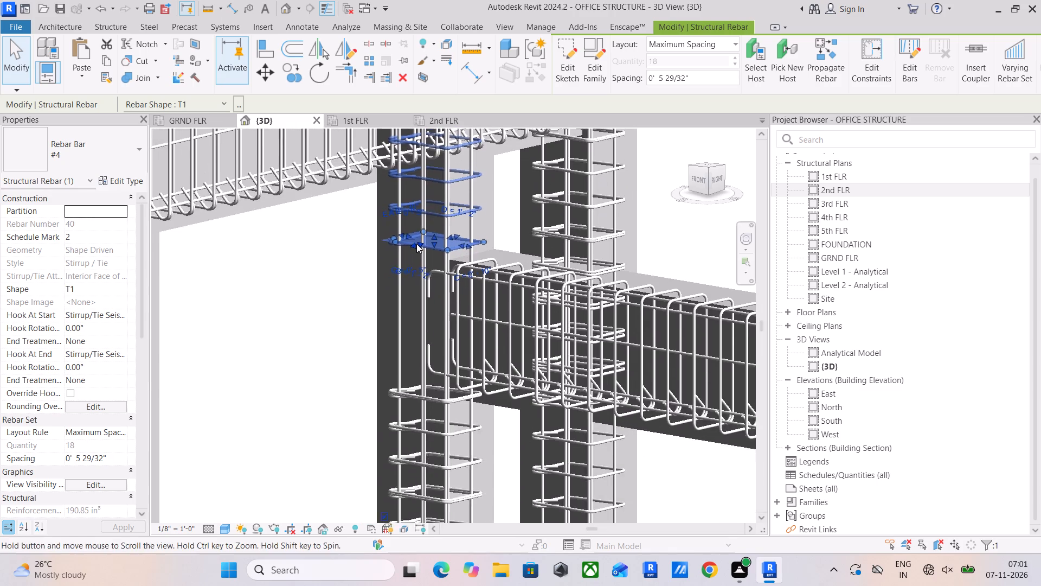
pyautogui.click(414, 390)
pyautogui.click(597, 436)
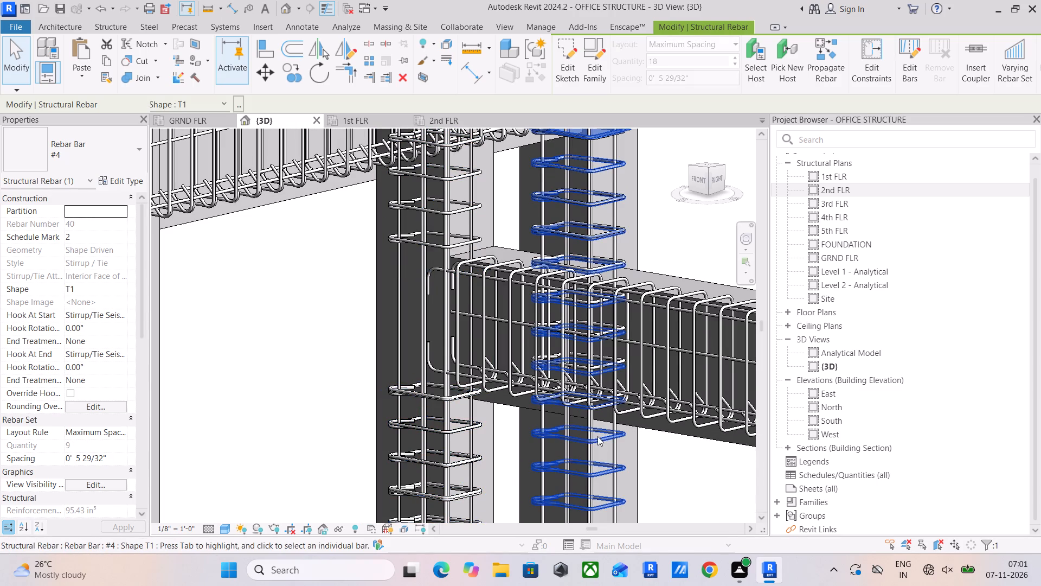
pyautogui.scroll(-4, 594, 436)
pyautogui.moveTo(604, 381); pyautogui.dragTo(611, 272, button='middle')
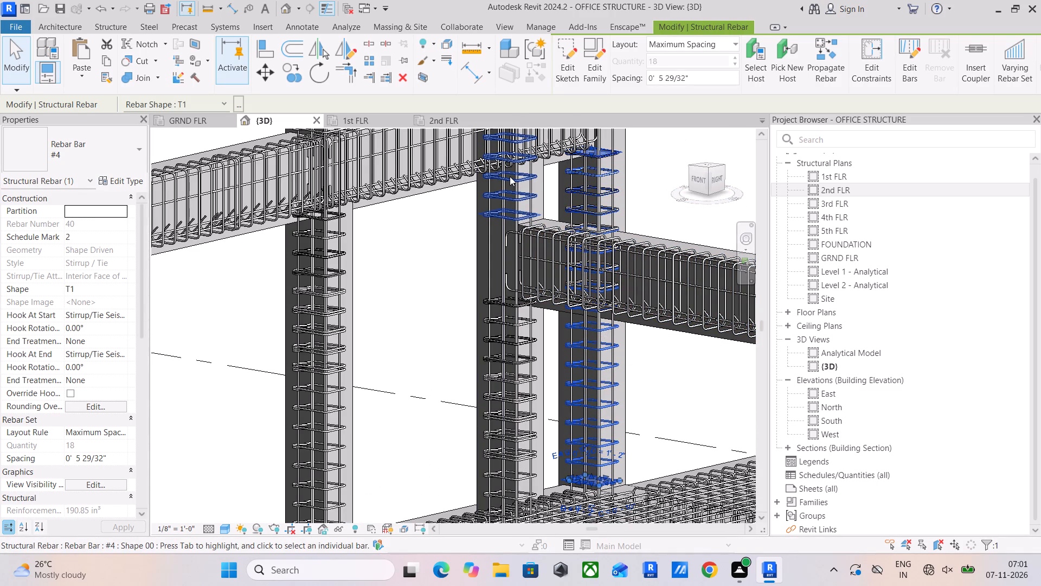
# Delete the duplicate tie sets above the two second-floor edge beams on their shared middle column and the outer Account-side end column.
pyautogui.moveTo(427, 266); pyautogui.dragTo(576, 427, button='middle')
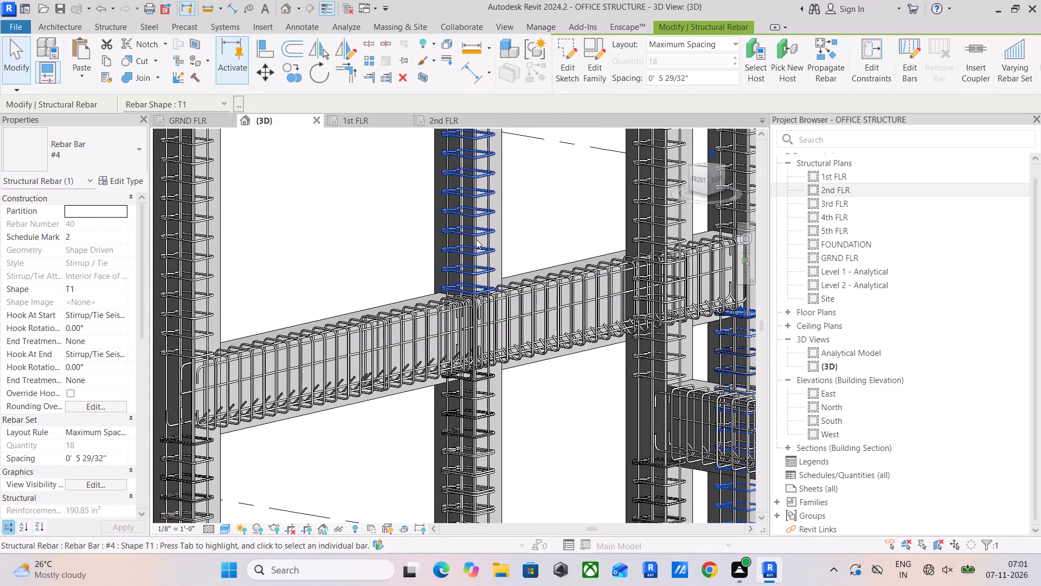
pyautogui.click(476, 239)
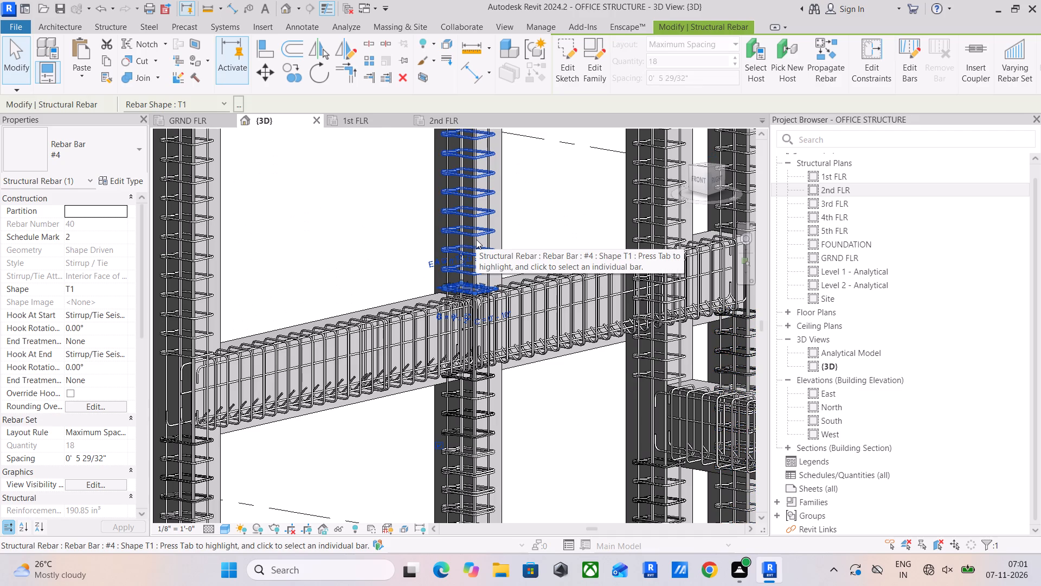
pyautogui.press('Delete')
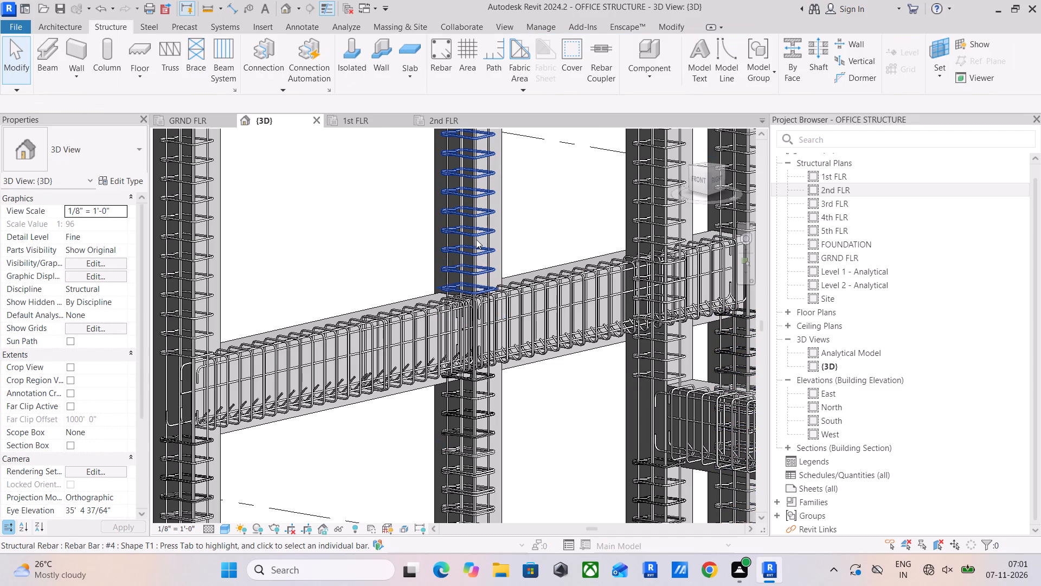
pyautogui.moveTo(423, 286); pyautogui.dragTo(587, 254, button='middle')
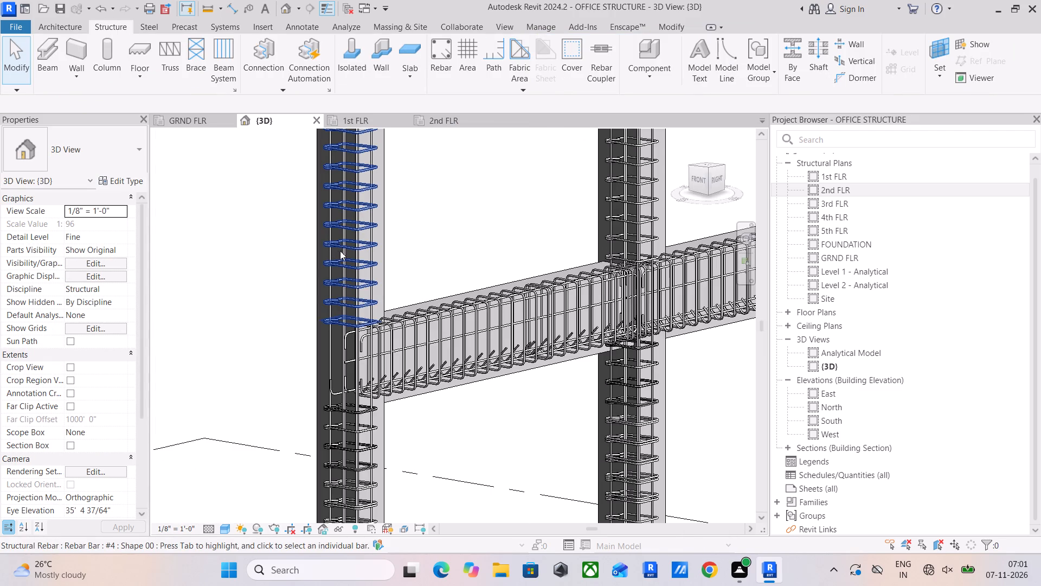
pyautogui.click(340, 251)
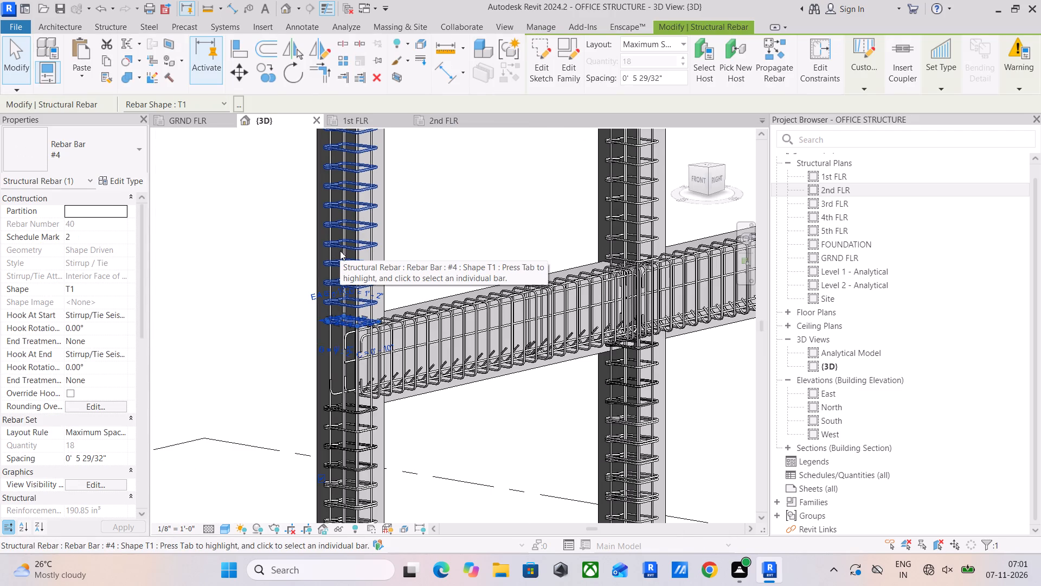
pyautogui.press('Delete')
pyautogui.moveTo(444, 381); pyautogui.dragTo(425, 441, button='middle')
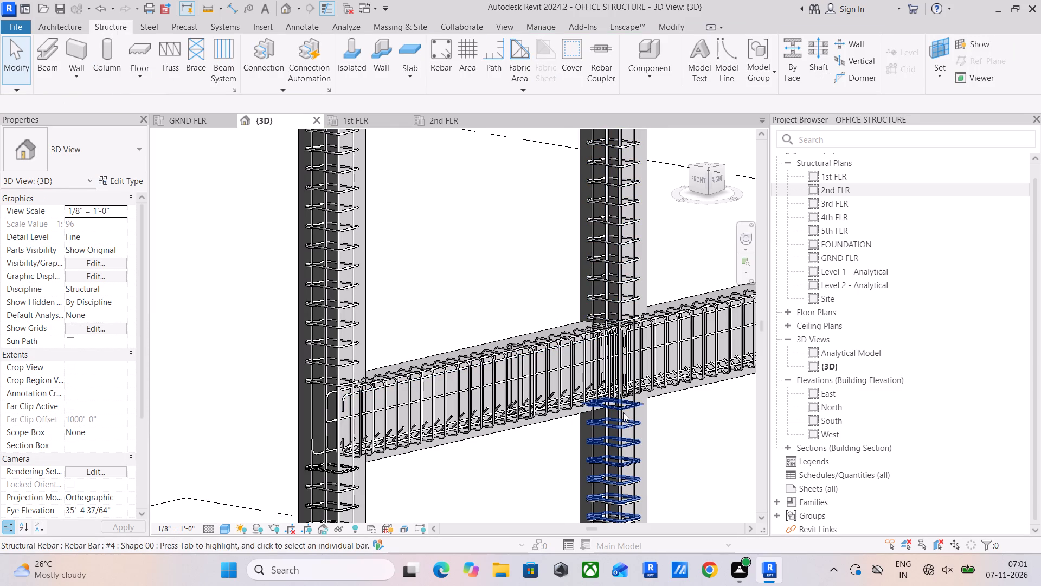
# Delete the duplicate tie set above the second-floor edge beams on the column at their Toilet-side end.
pyautogui.click(623, 411)
pyautogui.moveTo(623, 411); pyautogui.dragTo(640, 279, button='middle')
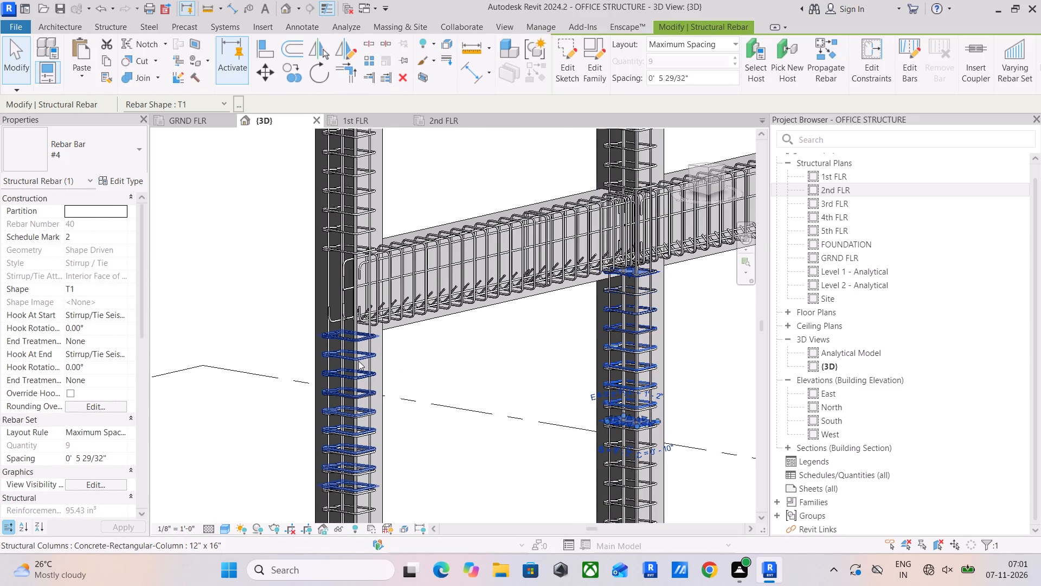
pyautogui.click(358, 361)
pyautogui.scroll(-4, 358, 361)
pyautogui.moveTo(442, 370); pyautogui.dragTo(342, 391, button='middle')
pyautogui.moveTo(433, 335); pyautogui.dragTo(403, 423, button='middle')
pyautogui.click(484, 243)
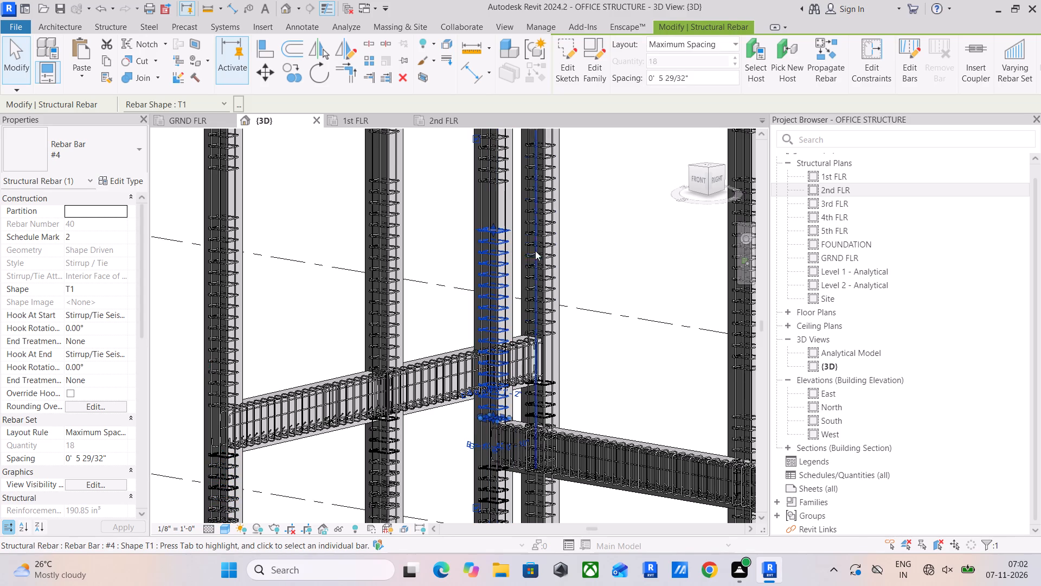
pyautogui.click(547, 235)
pyautogui.moveTo(563, 286); pyautogui.dragTo(547, 296, button='middle')
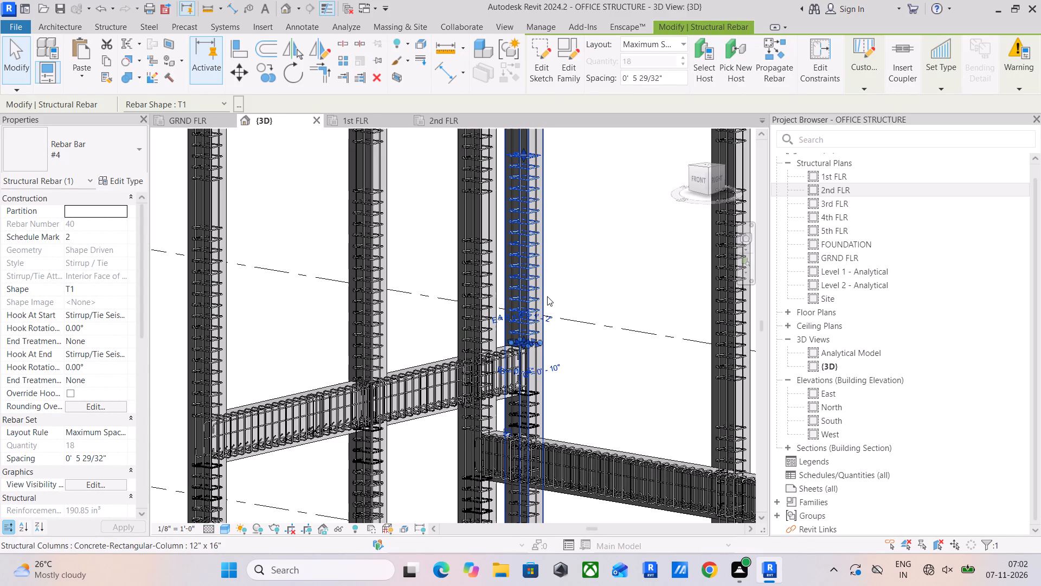
pyautogui.press('Delete')
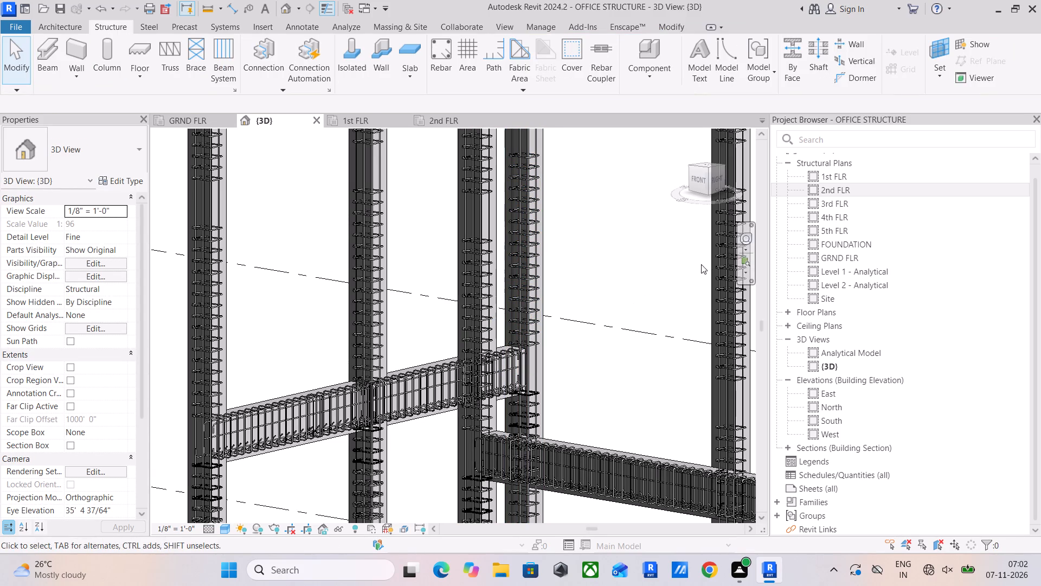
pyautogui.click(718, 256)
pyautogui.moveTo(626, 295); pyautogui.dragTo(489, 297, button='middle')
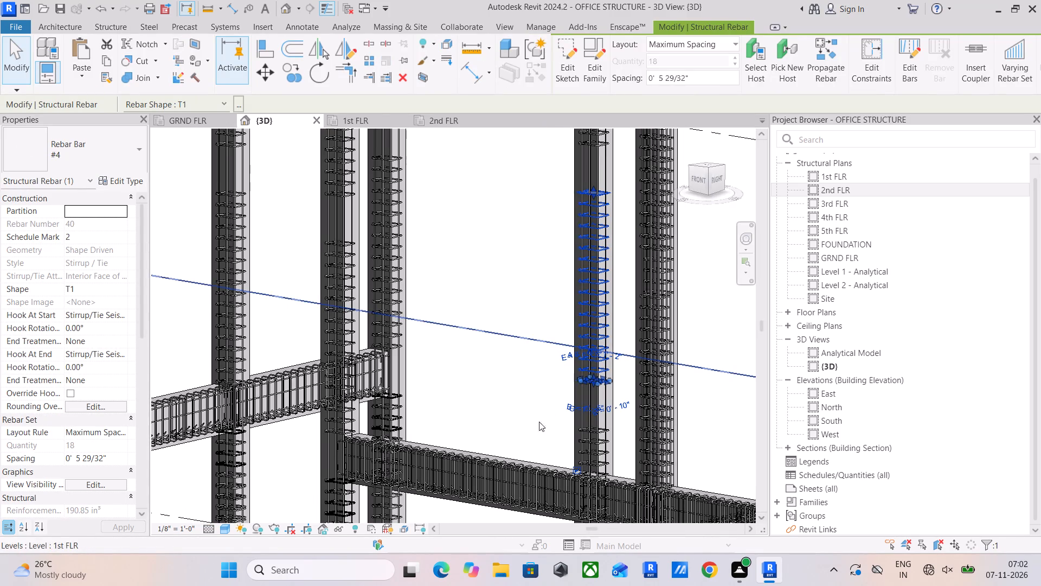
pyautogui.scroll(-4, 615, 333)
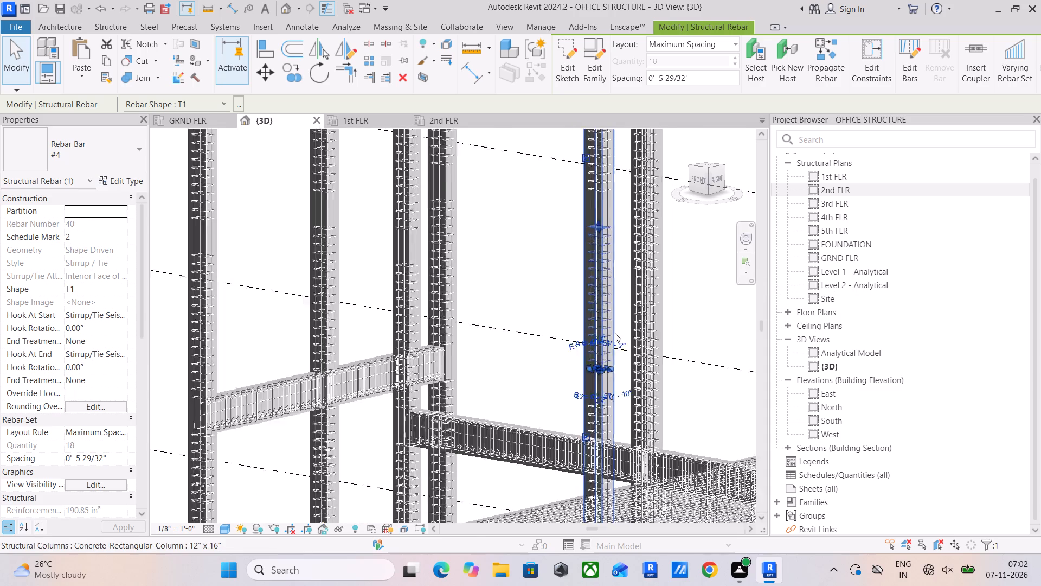
# On the ground-floor plan, copy the beam between Manager Room and Account with its rebar, excluding columns, and paste it aligned to 2nd FLR.
pyautogui.click(213, 127)
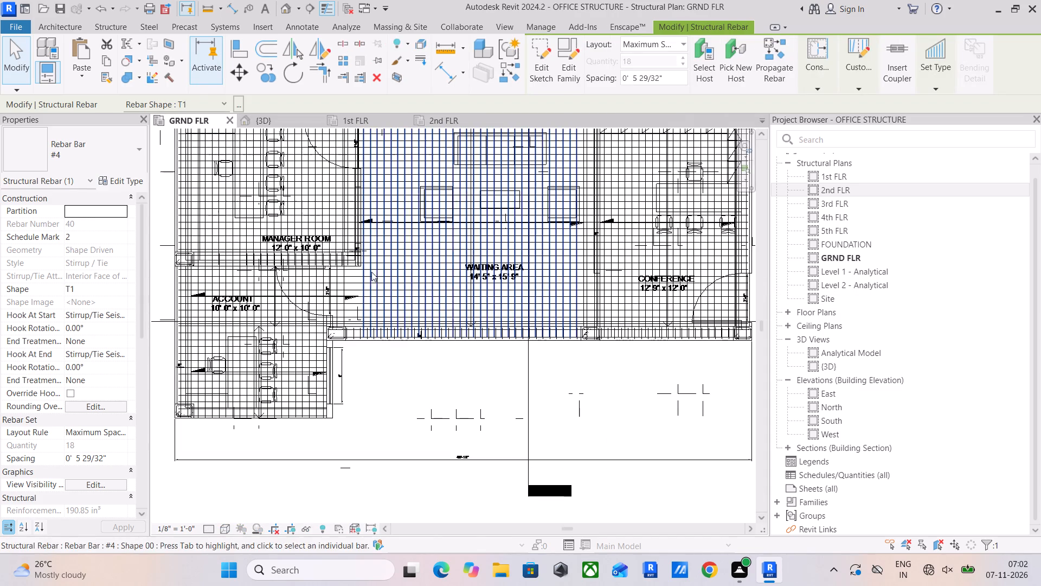
pyautogui.moveTo(464, 335); pyautogui.dragTo(467, 354, button='middle')
pyautogui.moveTo(193, 297); pyautogui.dragTo(279, 342, button='middle')
pyautogui.moveTo(231, 298); pyautogui.dragTo(243, 319)
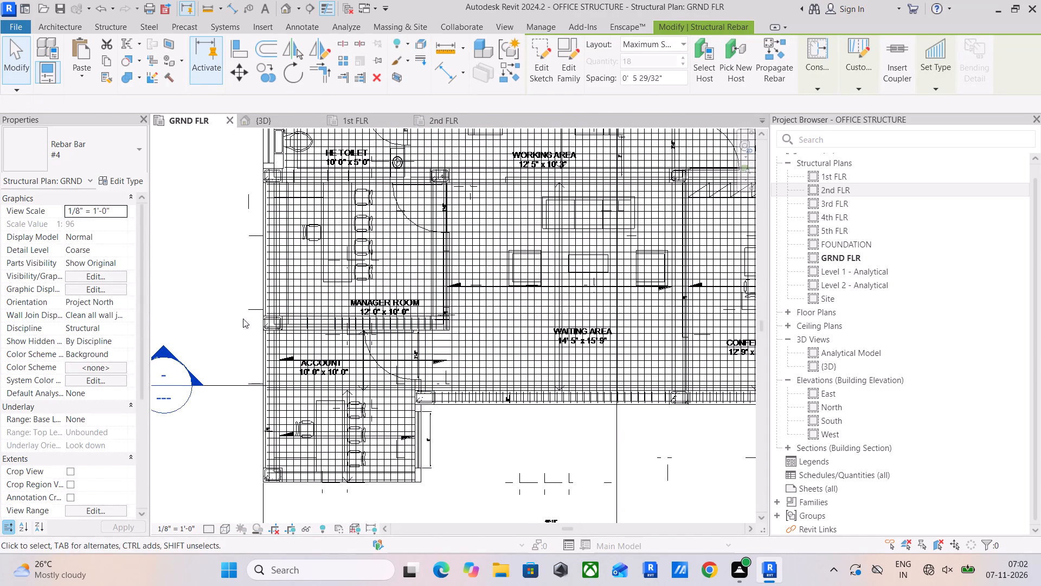
pyautogui.moveTo(243, 319); pyautogui.dragTo(494, 364)
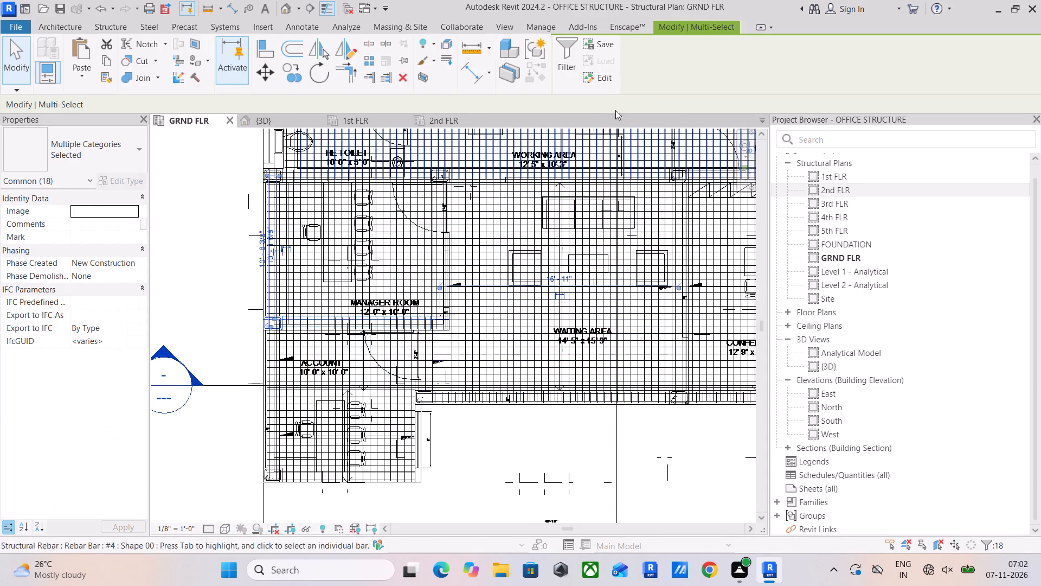
pyautogui.click(575, 57)
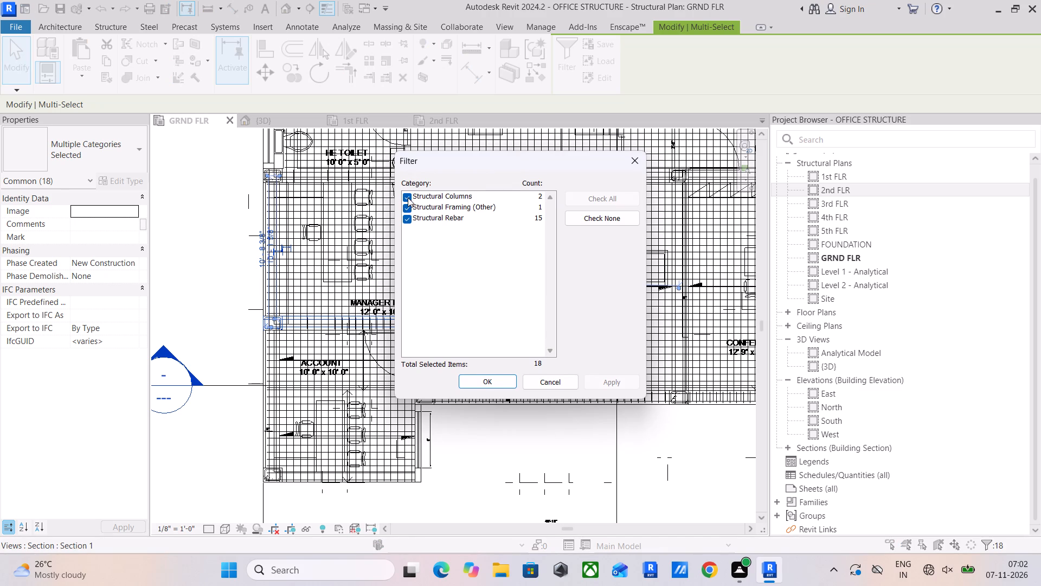
pyautogui.click(408, 198)
pyautogui.click(489, 381)
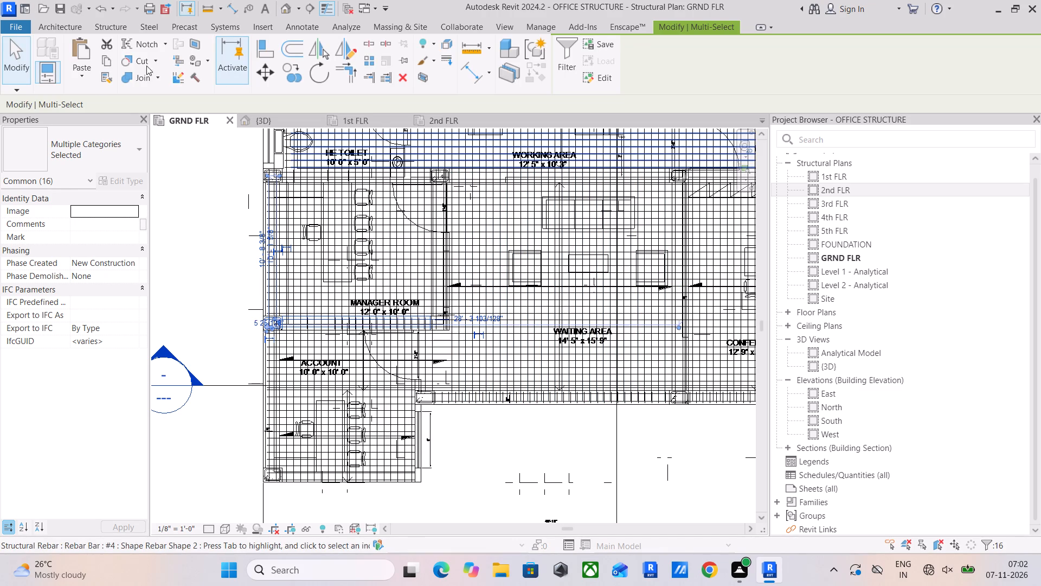
pyautogui.click(107, 61)
pyautogui.click(81, 80)
pyautogui.click(118, 137)
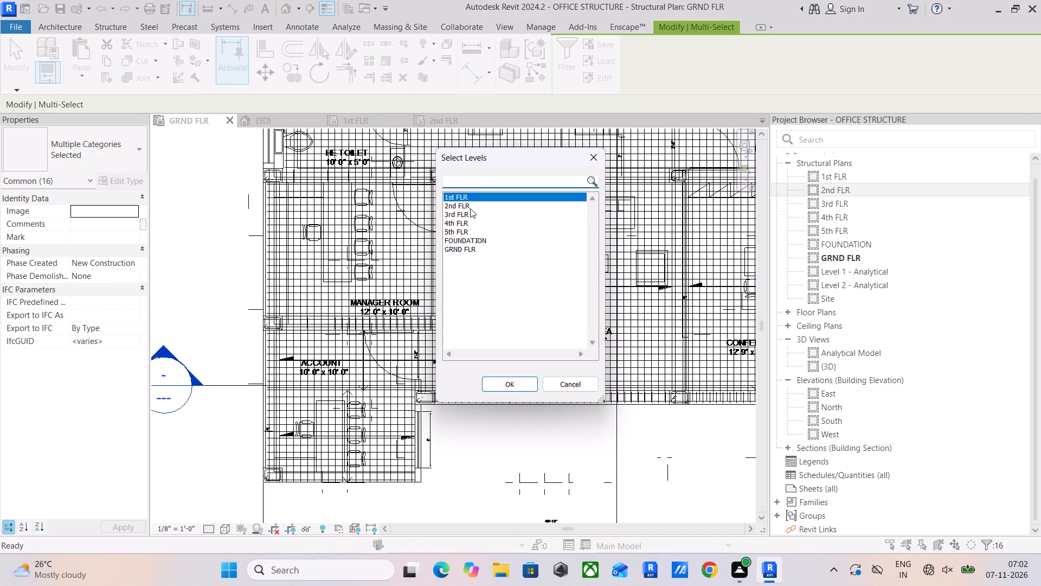
pyautogui.click(470, 206)
pyautogui.click(507, 386)
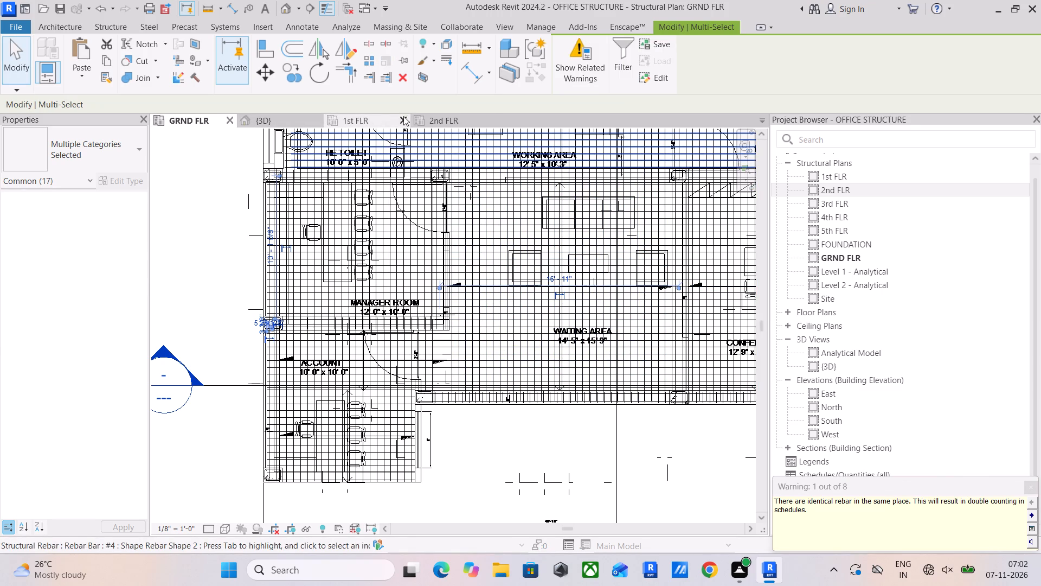
# In the 3D view, delete the duplicate tie set above the pasted Manager Room beam on the edge beams' shared middle column.
pyautogui.click(288, 122)
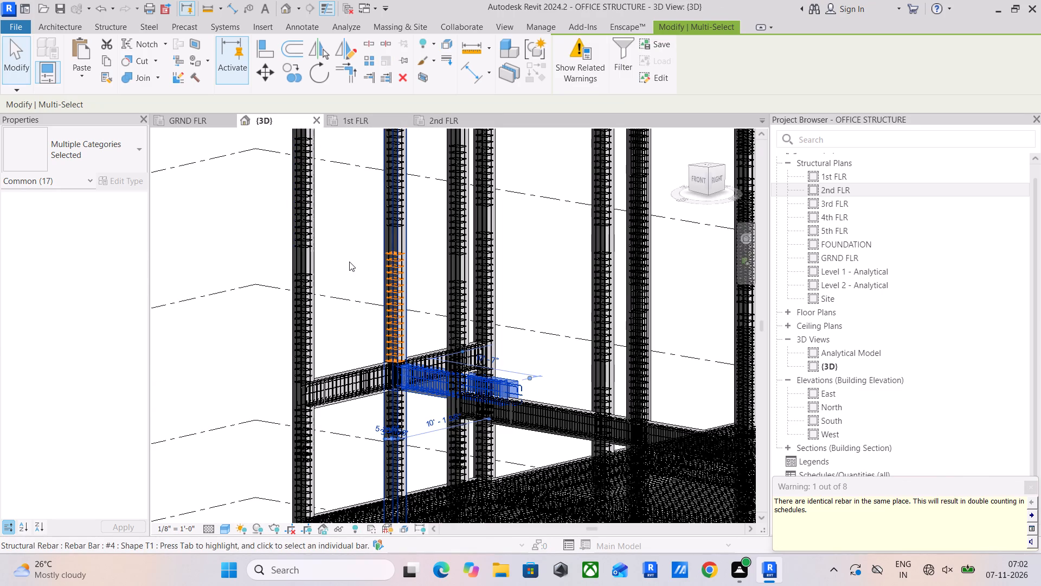
pyautogui.click(349, 262)
pyautogui.scroll(5, 387, 263)
pyautogui.click(401, 252)
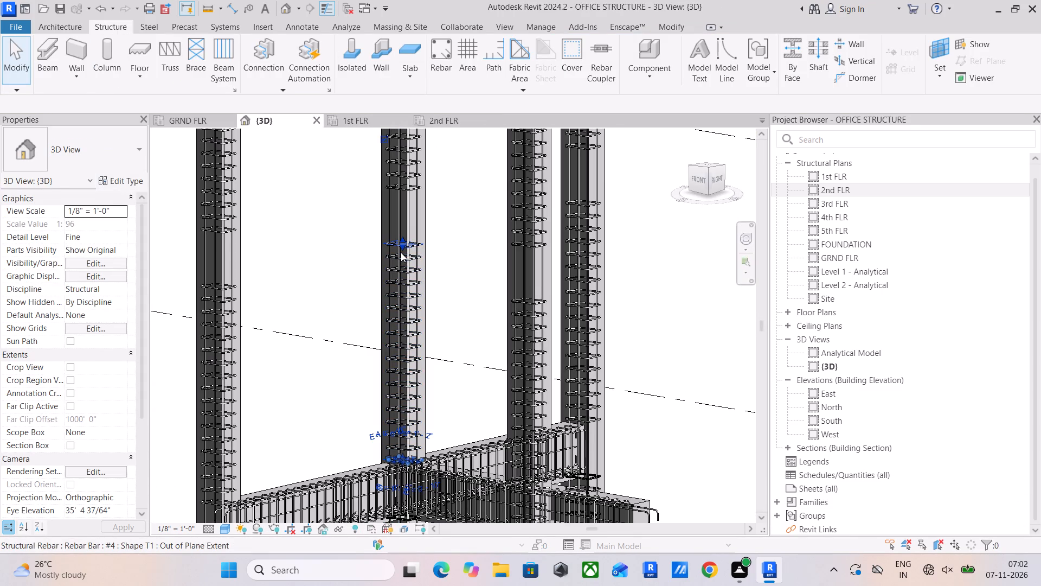
pyautogui.press('Delete')
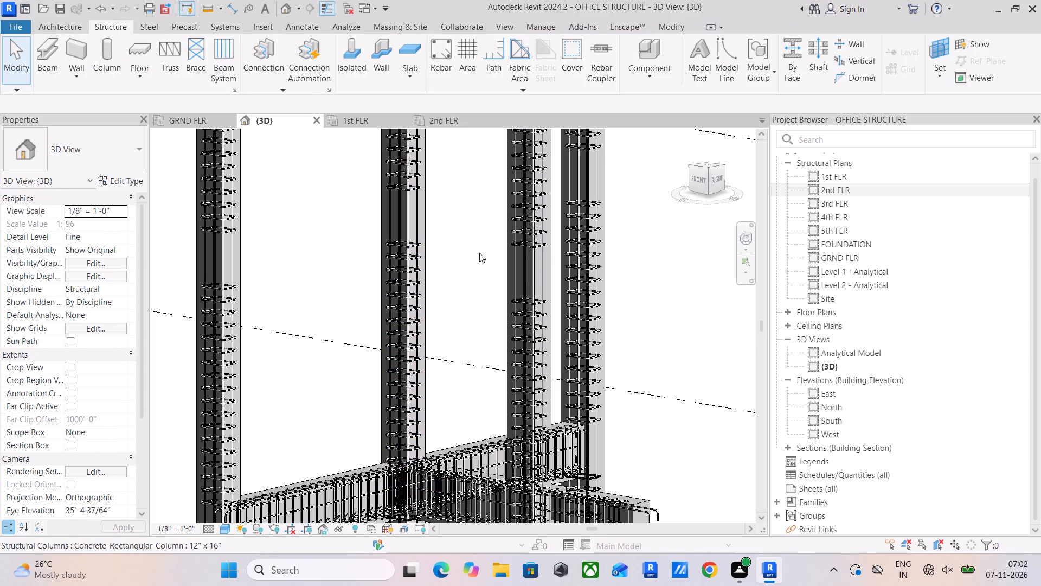
pyautogui.click(532, 307)
pyautogui.click(452, 285)
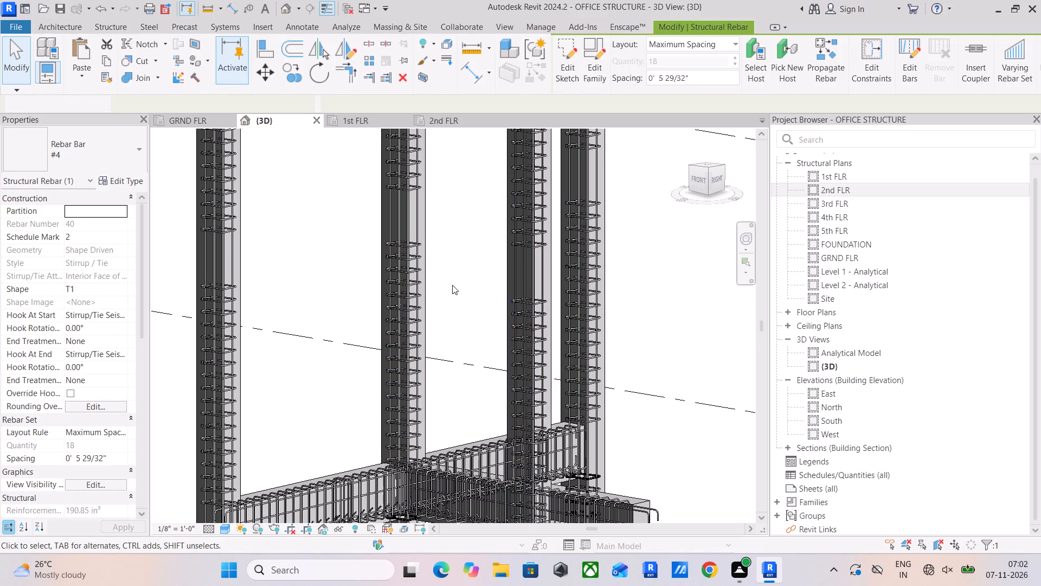
# Copy the three ground-floor beams along the line behind Manager Room, Waiting Area and Conference with rebar, excluding columns, aligned to 2nd FLR.
pyautogui.click(183, 116)
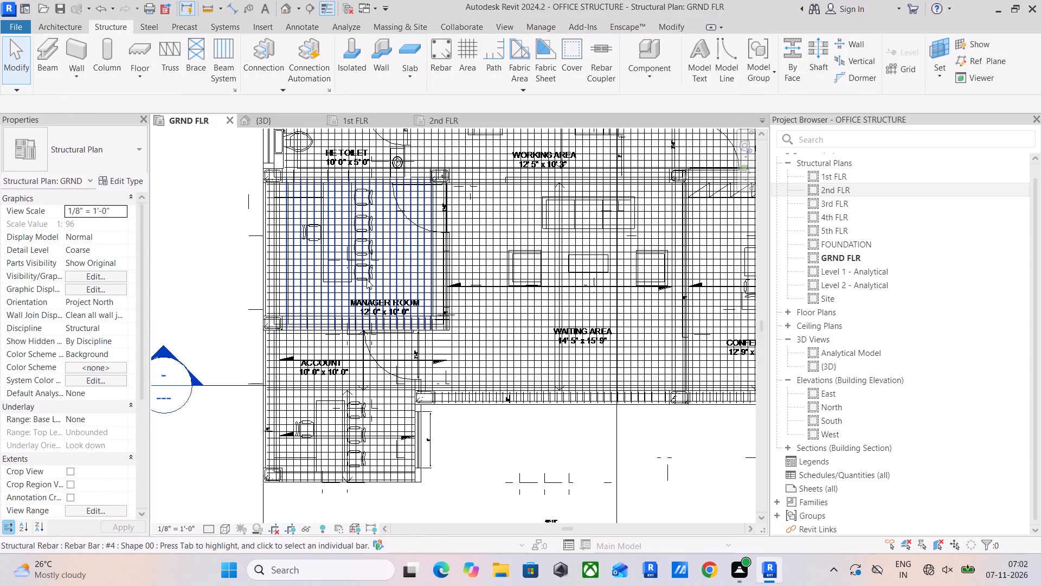
pyautogui.moveTo(348, 293); pyautogui.dragTo(362, 349, button='middle')
pyautogui.scroll(-1, 227, 211)
pyautogui.moveTo(226, 216); pyautogui.dragTo(470, 262)
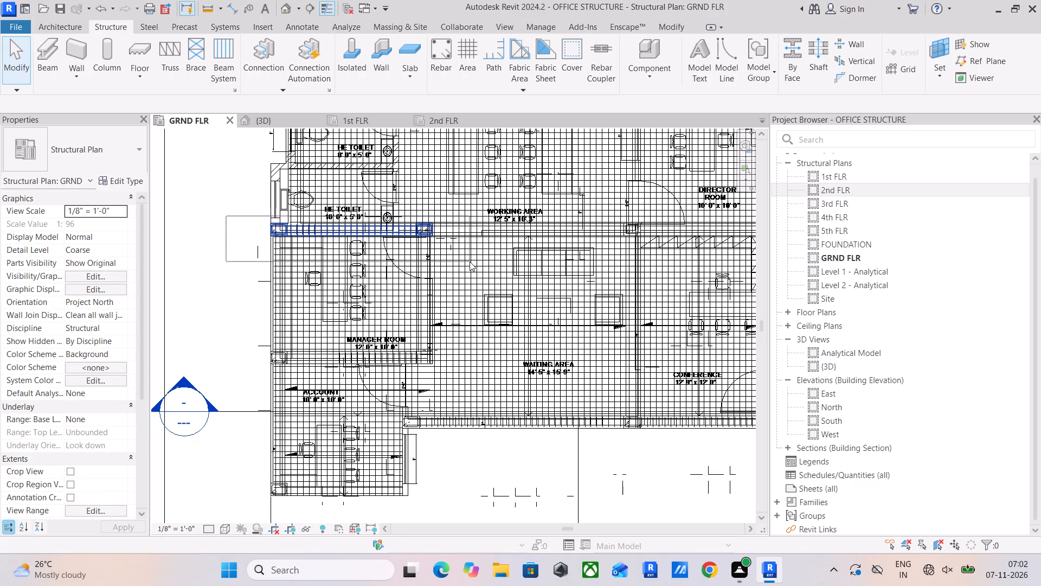
pyautogui.moveTo(470, 262); pyautogui.dragTo(702, 255)
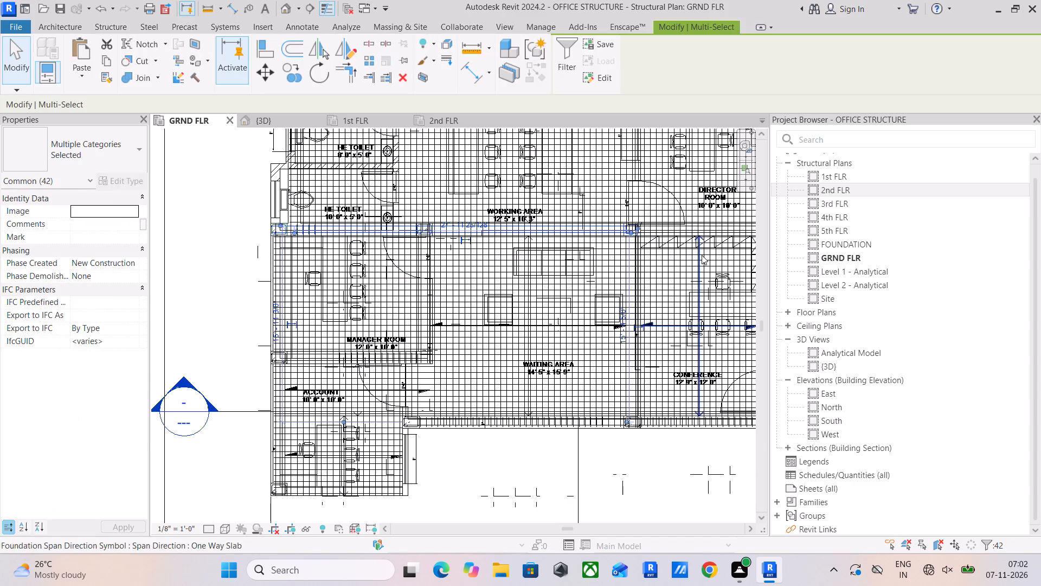
pyautogui.moveTo(693, 257); pyautogui.dragTo(609, 266, button='middle')
pyautogui.scroll(-3, 609, 266)
pyautogui.moveTo(295, 237); pyautogui.dragTo(333, 246)
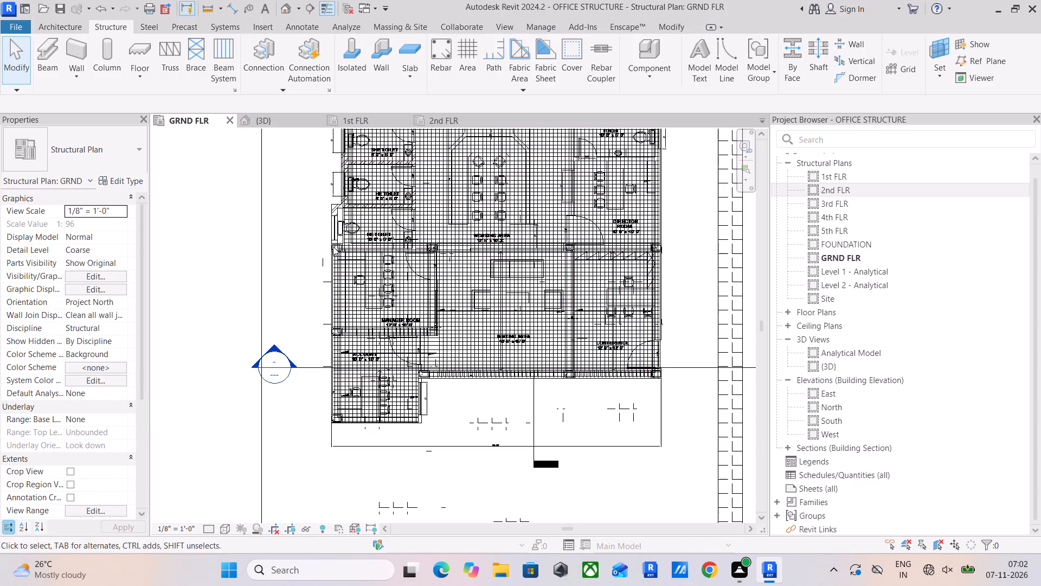
pyautogui.moveTo(333, 246); pyautogui.dragTo(689, 266)
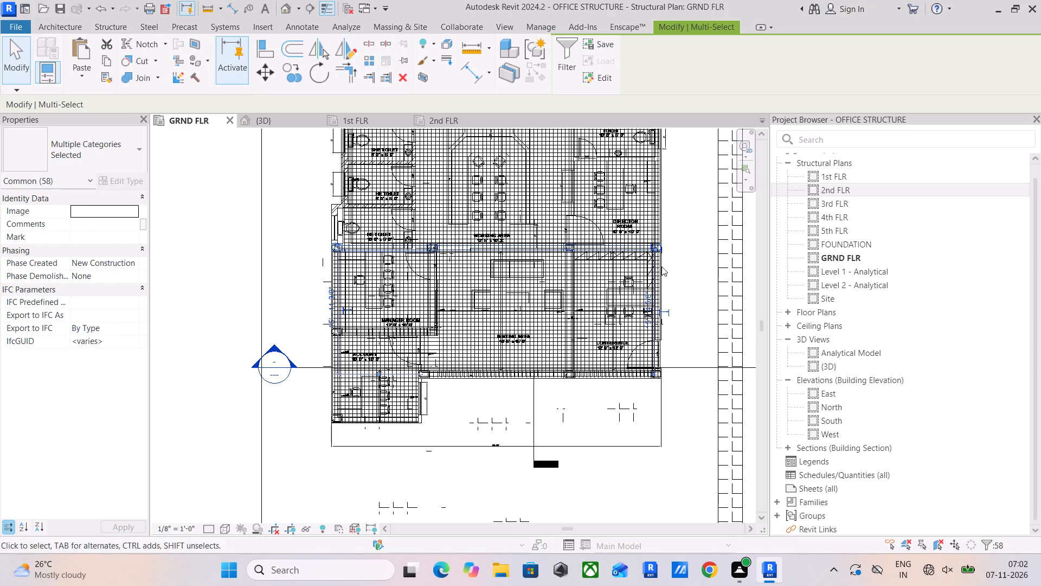
pyautogui.click(569, 60)
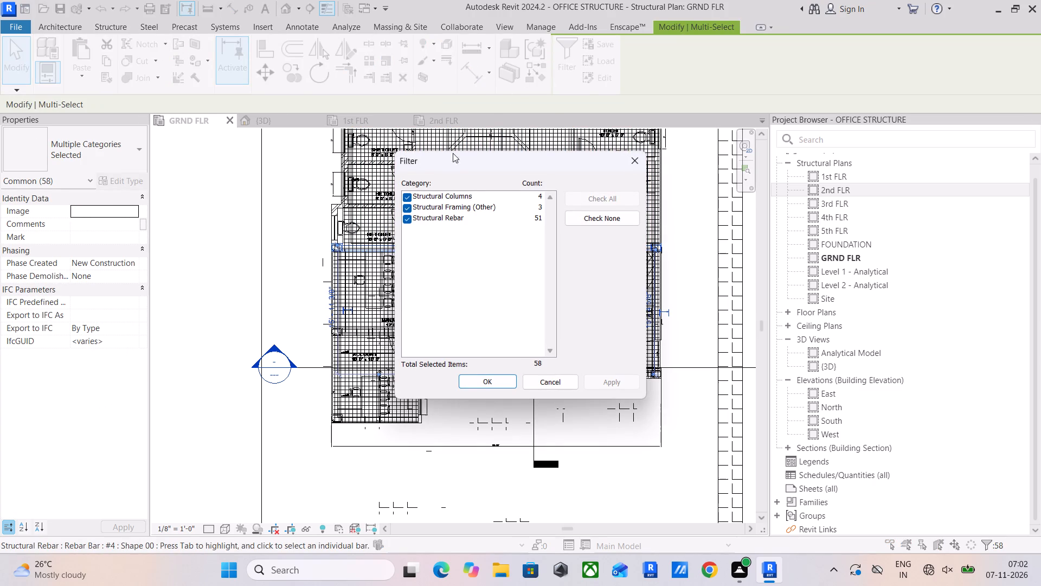
pyautogui.click(407, 197)
pyautogui.click(494, 381)
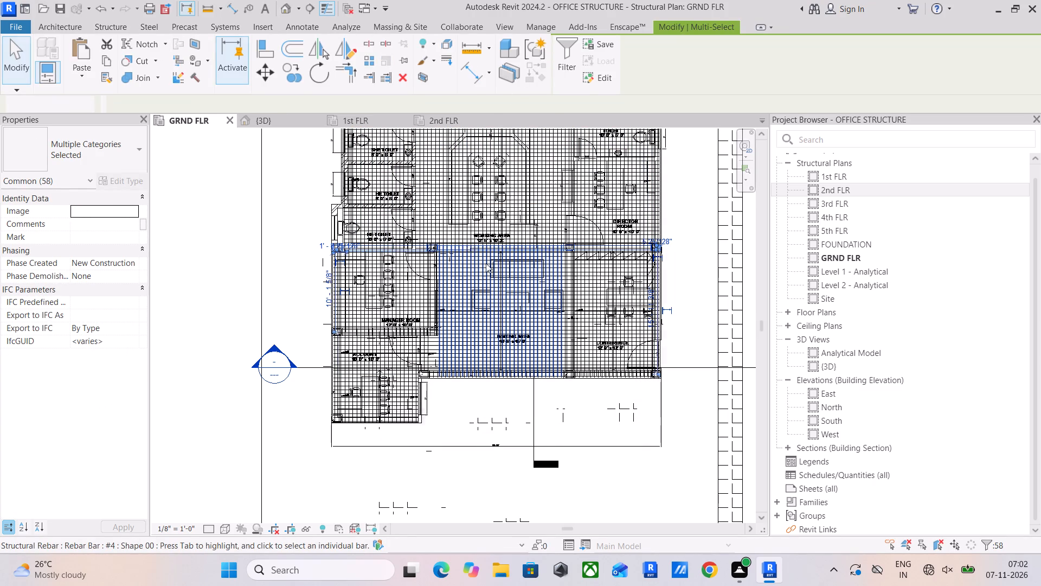
pyautogui.click(109, 65)
pyautogui.click(93, 71)
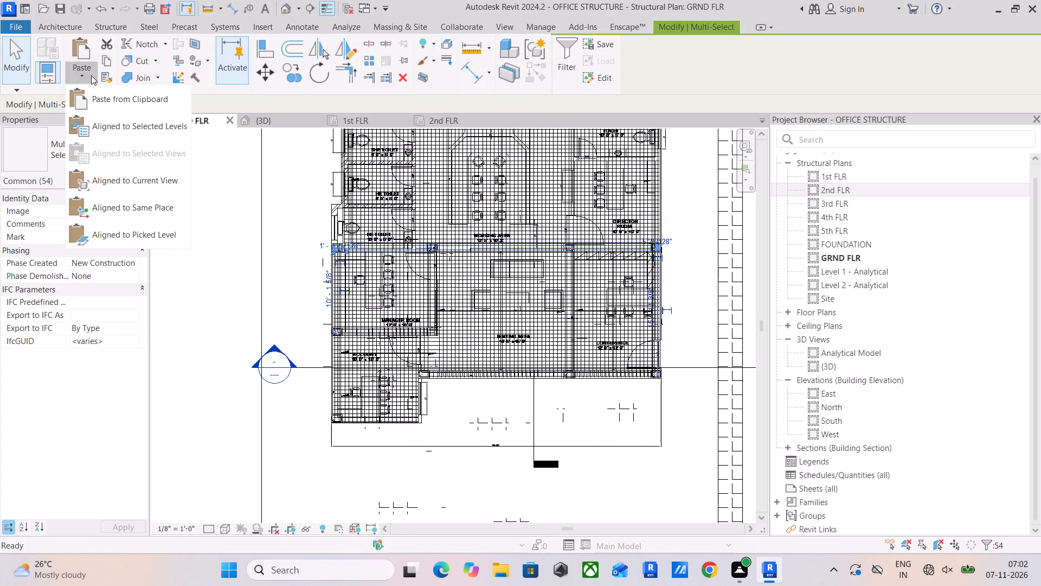
pyautogui.click(105, 119)
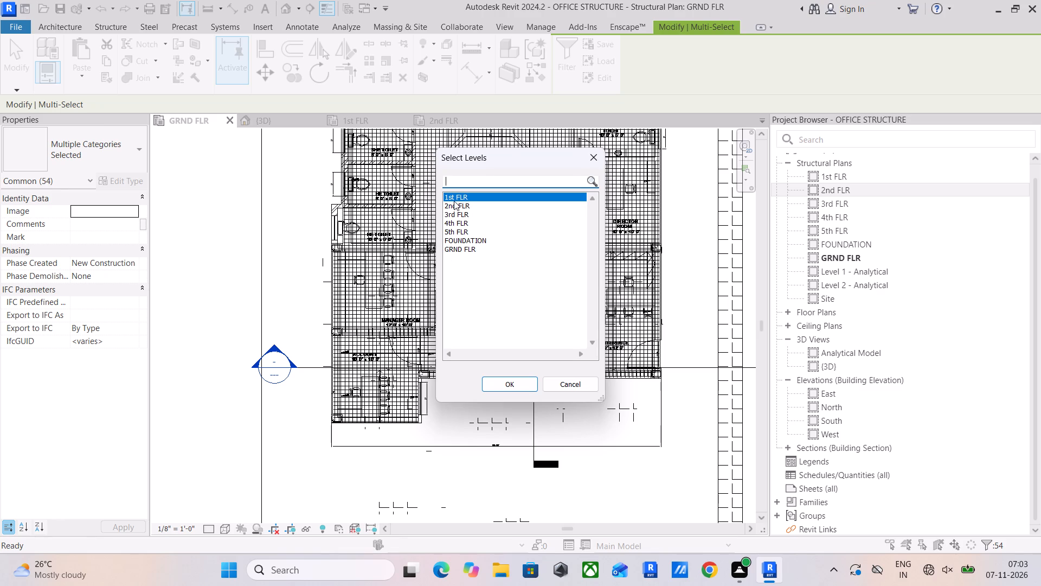
pyautogui.click(454, 205)
pyautogui.click(518, 383)
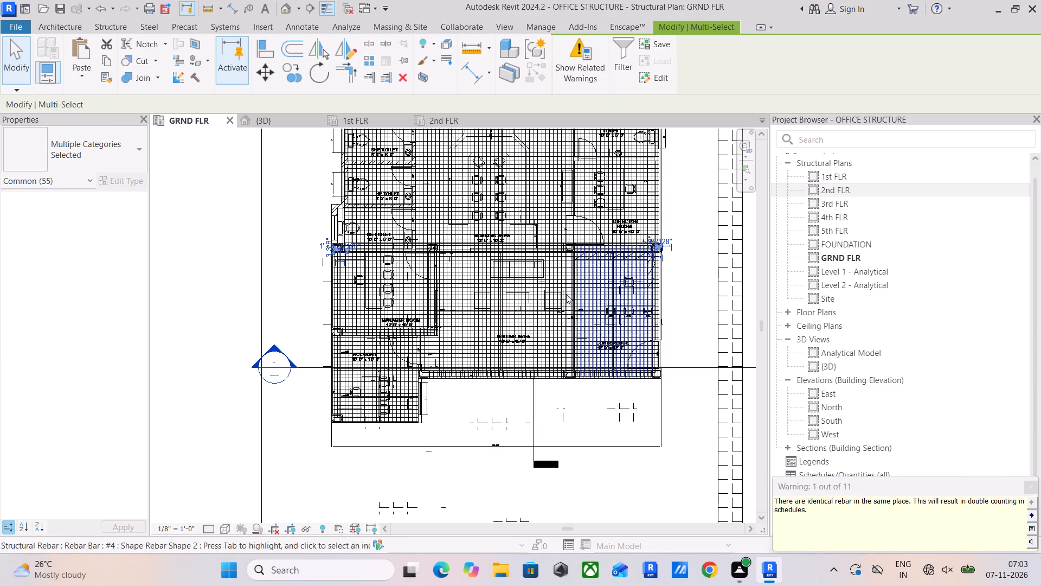
# In the 3D view, examine the newly pasted second-floor beam line and the ties on its columns.
pyautogui.click(267, 125)
pyautogui.scroll(-6, 401, 252)
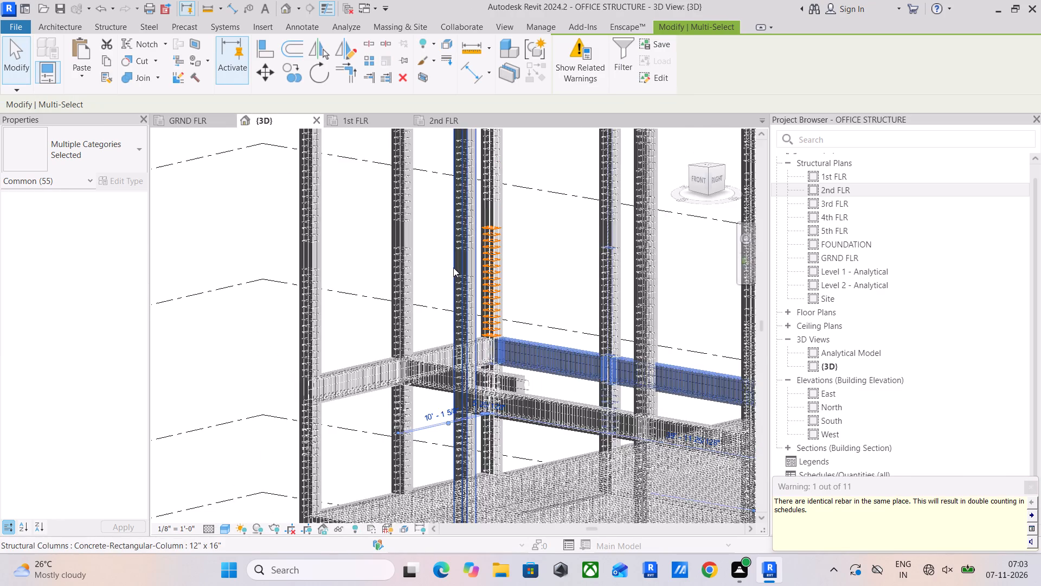
pyautogui.scroll(-4, 453, 267)
pyautogui.moveTo(461, 272); pyautogui.dragTo(341, 316, button='middle')
pyautogui.scroll(5, 371, 301)
pyautogui.scroll(5, 314, 307)
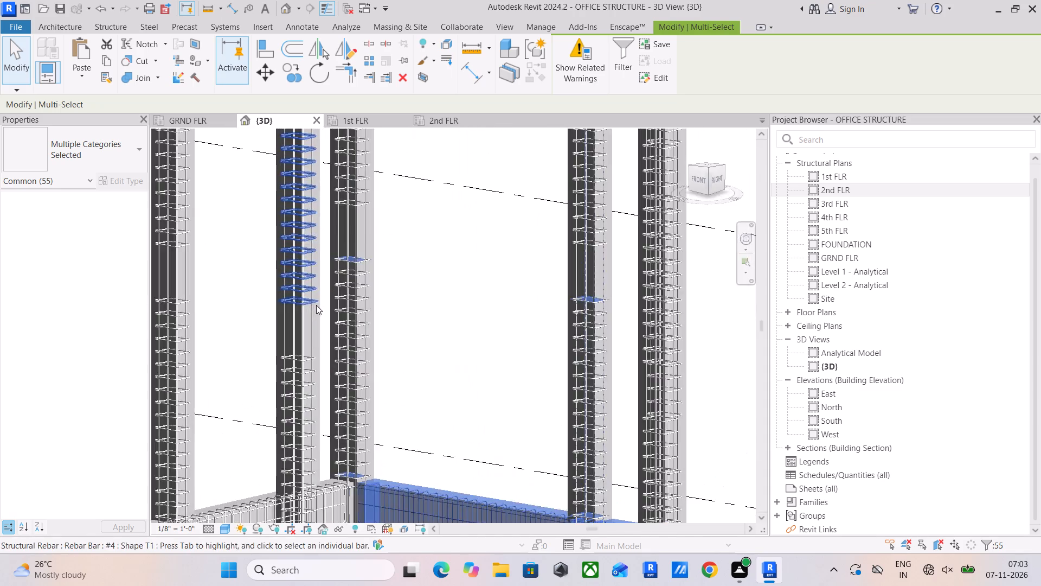
pyautogui.scroll(5, 335, 288)
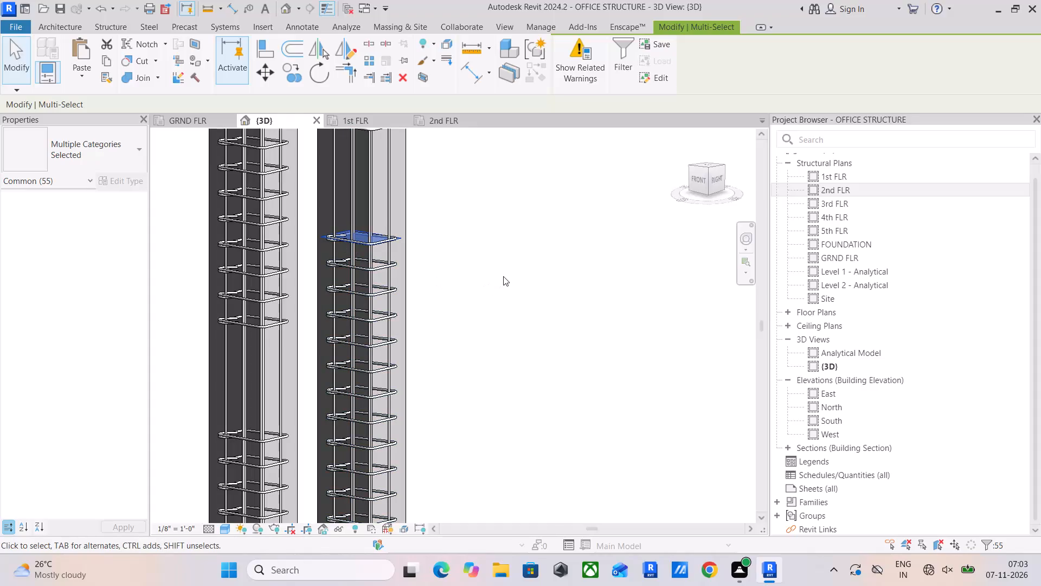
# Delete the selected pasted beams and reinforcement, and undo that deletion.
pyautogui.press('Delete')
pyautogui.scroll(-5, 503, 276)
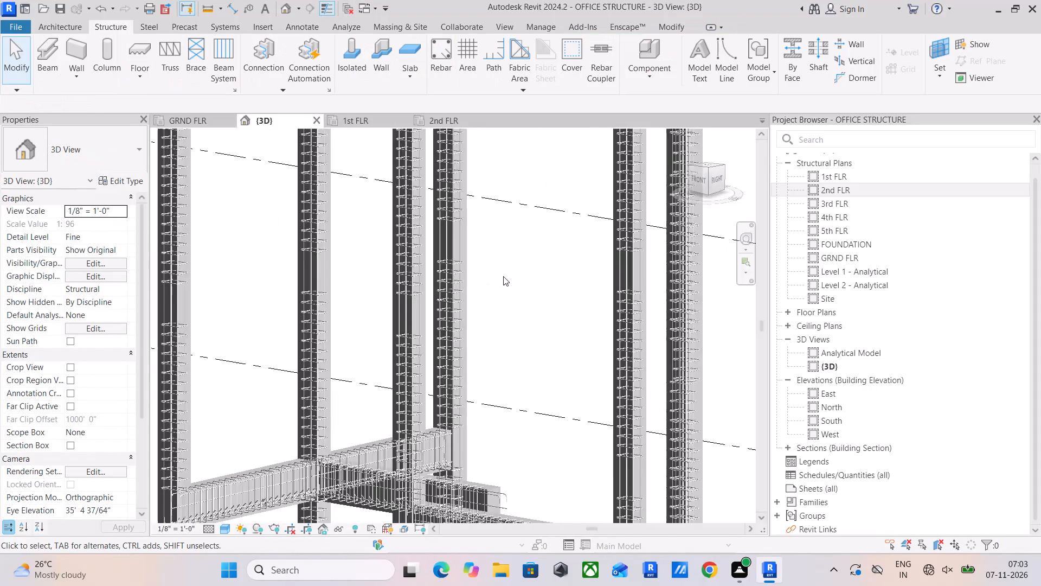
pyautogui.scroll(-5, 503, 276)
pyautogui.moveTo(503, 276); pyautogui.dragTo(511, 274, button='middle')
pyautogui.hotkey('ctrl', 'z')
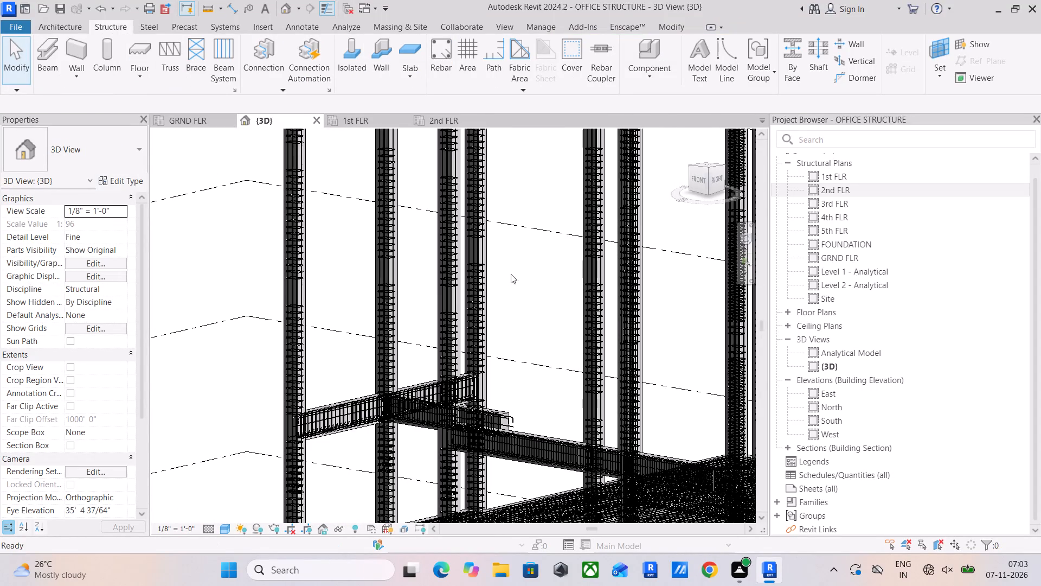
# Delete the duplicate tie set above the pasted beam line on its outer end column, where it meets the edge beam.
pyautogui.scroll(-10, 511, 274)
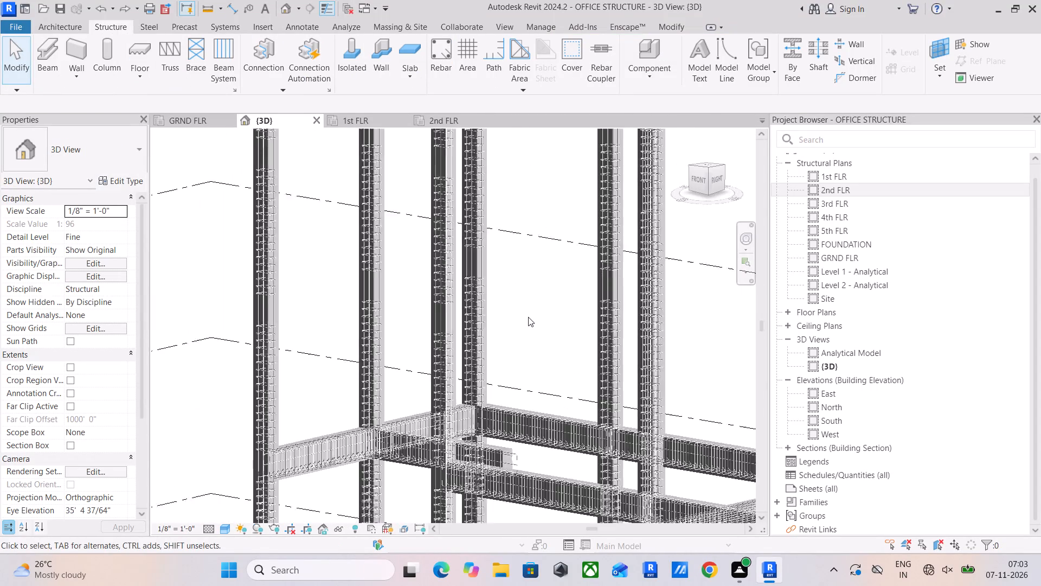
pyautogui.scroll(3, 476, 252)
pyautogui.click(480, 304)
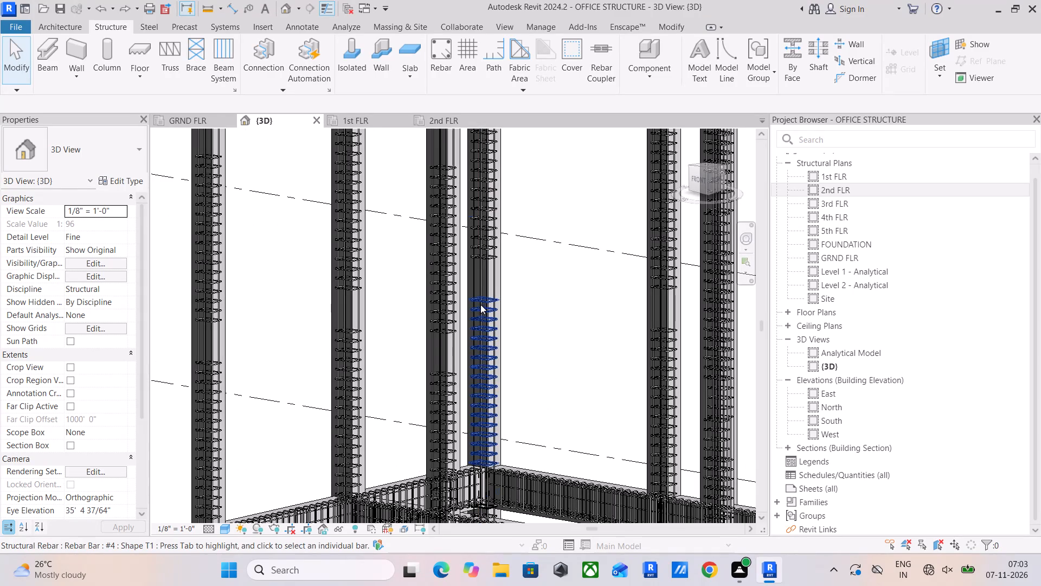
pyautogui.press('Delete')
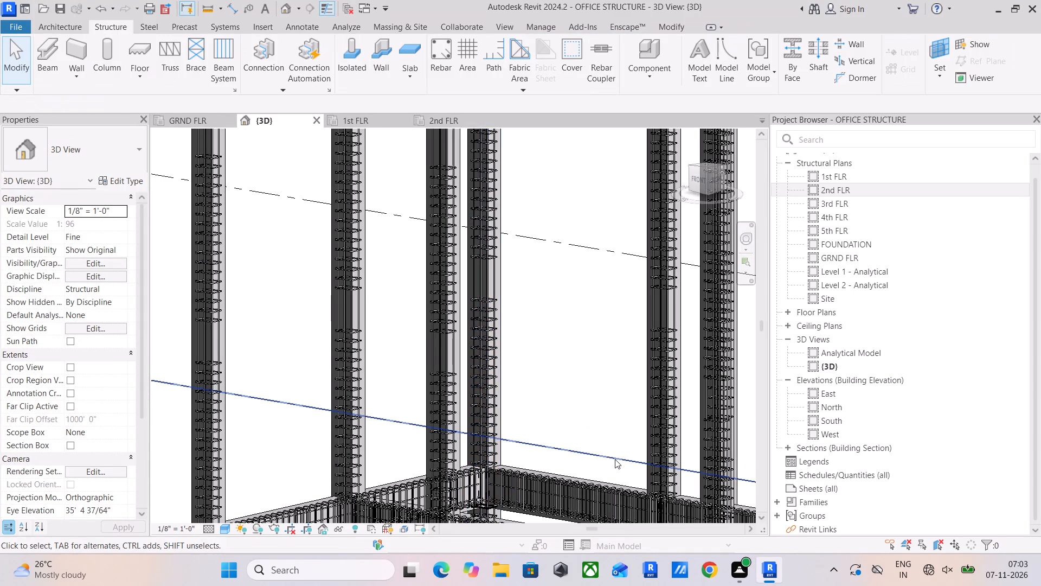
# Delete the duplicate tie sets standing above the pasted second-floor beam line on two of its columns.
pyautogui.moveTo(602, 457); pyautogui.dragTo(542, 361, button='middle')
pyautogui.click(604, 277)
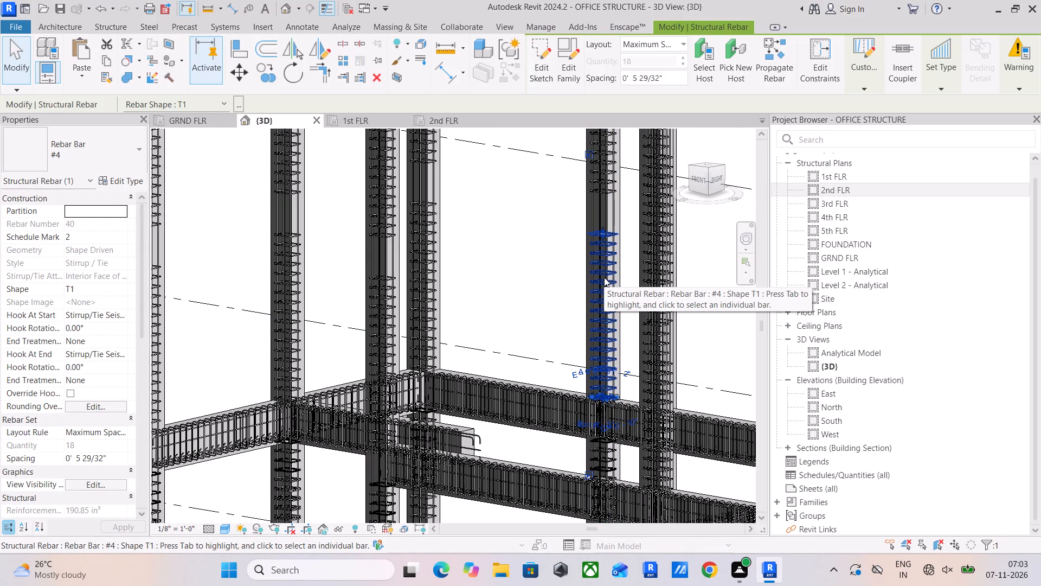
pyautogui.press('Delete')
pyautogui.scroll(-4, 604, 277)
pyautogui.moveTo(599, 277); pyautogui.dragTo(506, 286, button='middle')
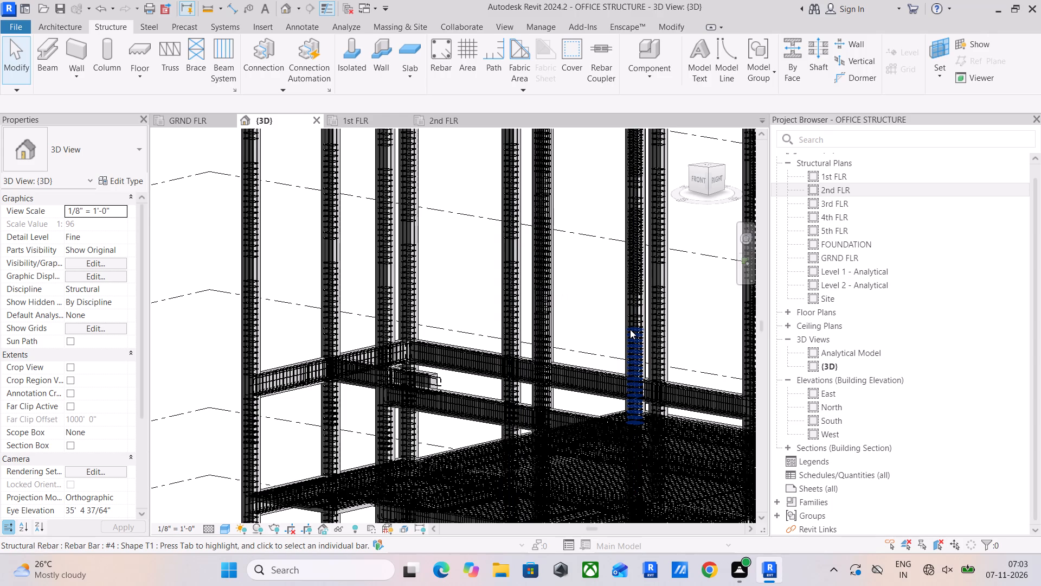
pyautogui.scroll(5, 630, 329)
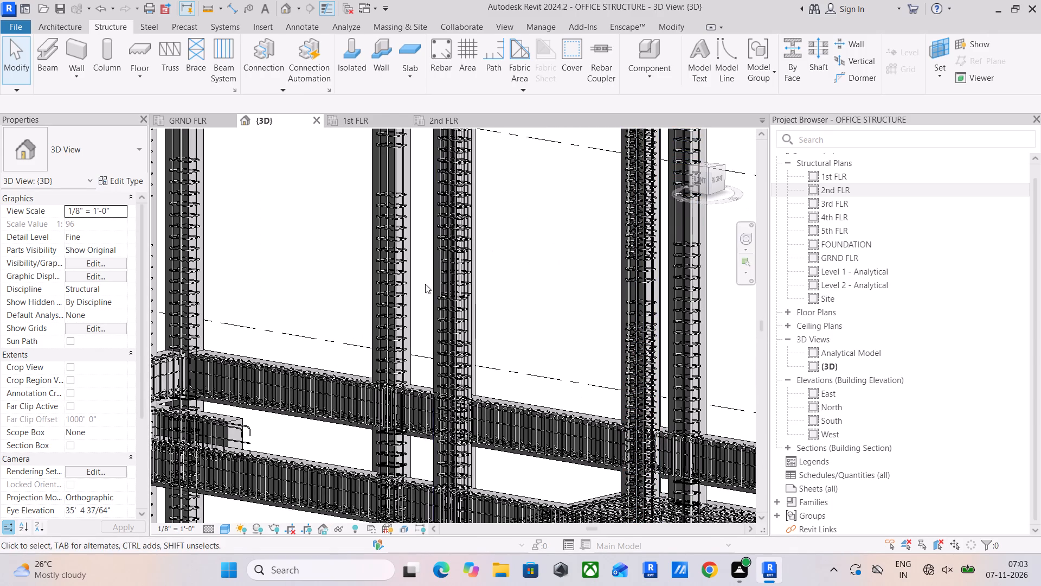
pyautogui.click(627, 327)
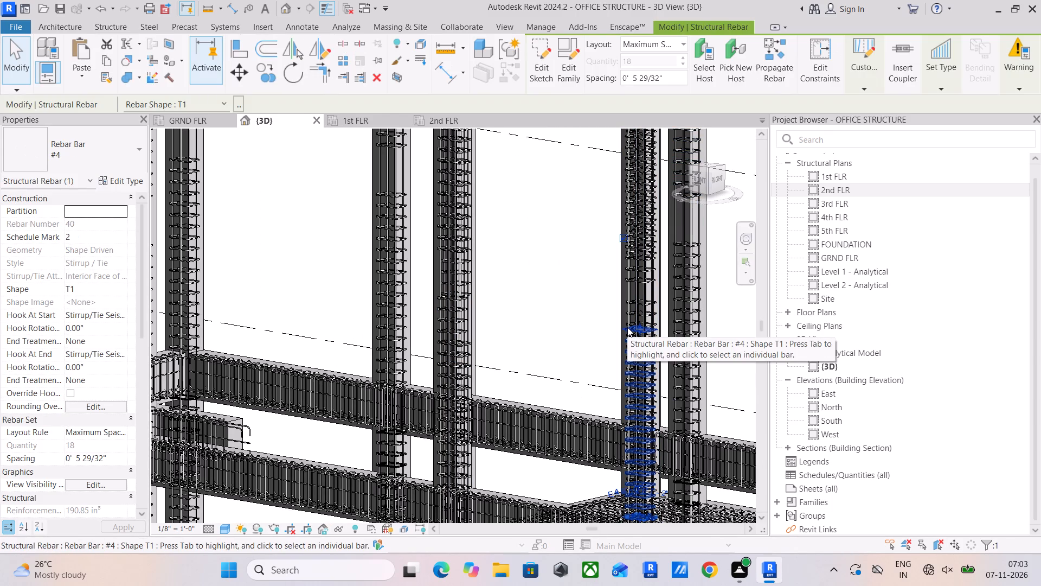
pyautogui.press('Delete')
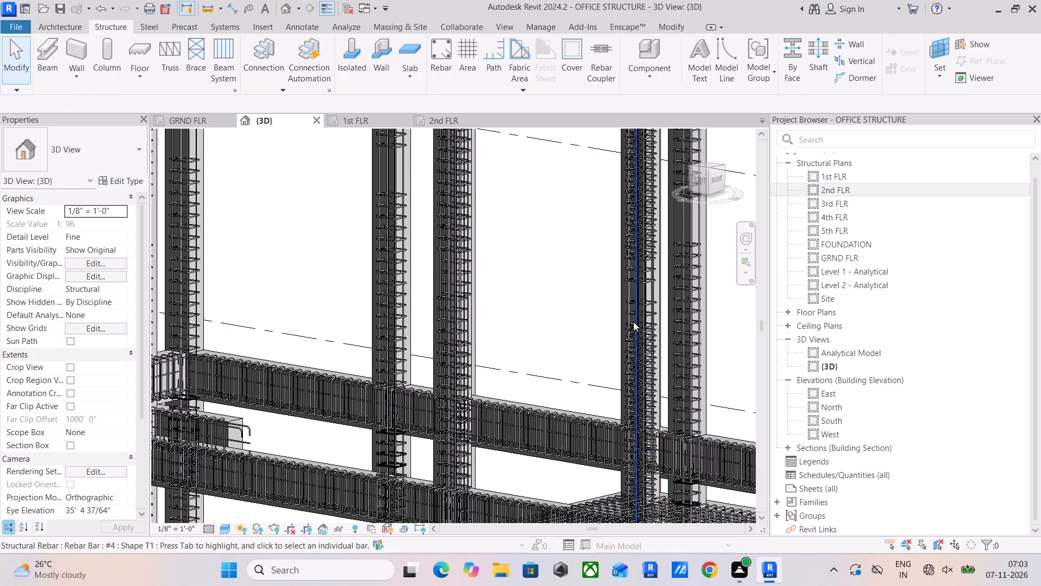
# Delete the duplicate #4 tie sets on the neighbouring column and on the far end column of the beam line.
pyautogui.scroll(8, 645, 308)
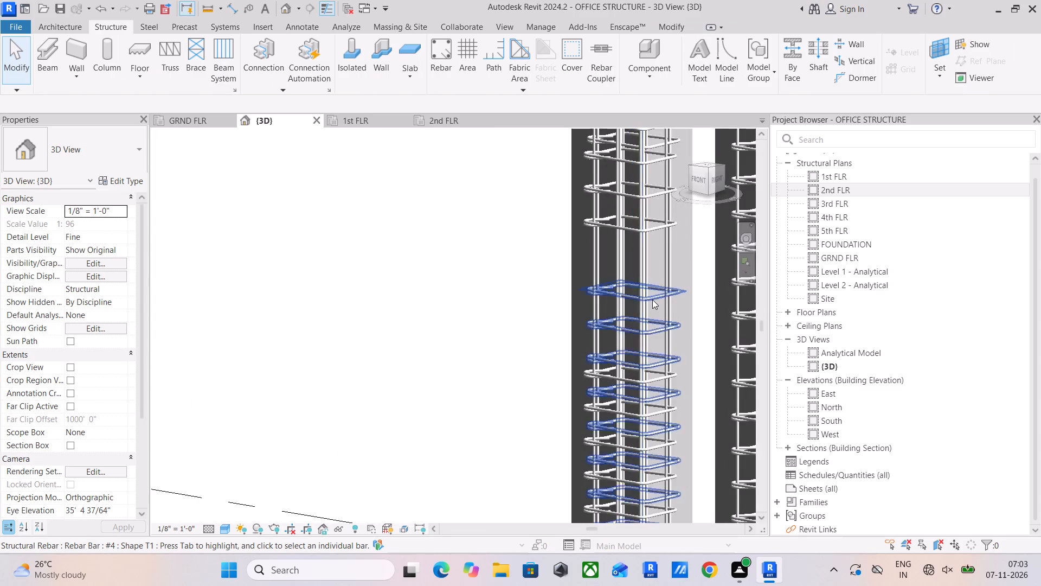
pyautogui.click(653, 297)
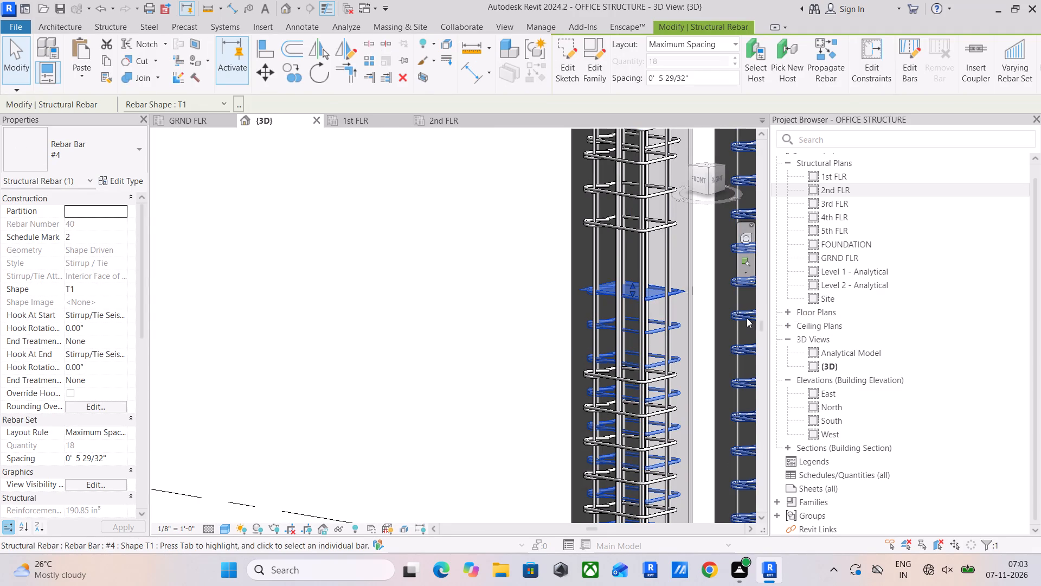
pyautogui.click(747, 318)
pyautogui.scroll(-4, 741, 320)
pyautogui.moveTo(741, 320); pyautogui.dragTo(517, 266, button='middle')
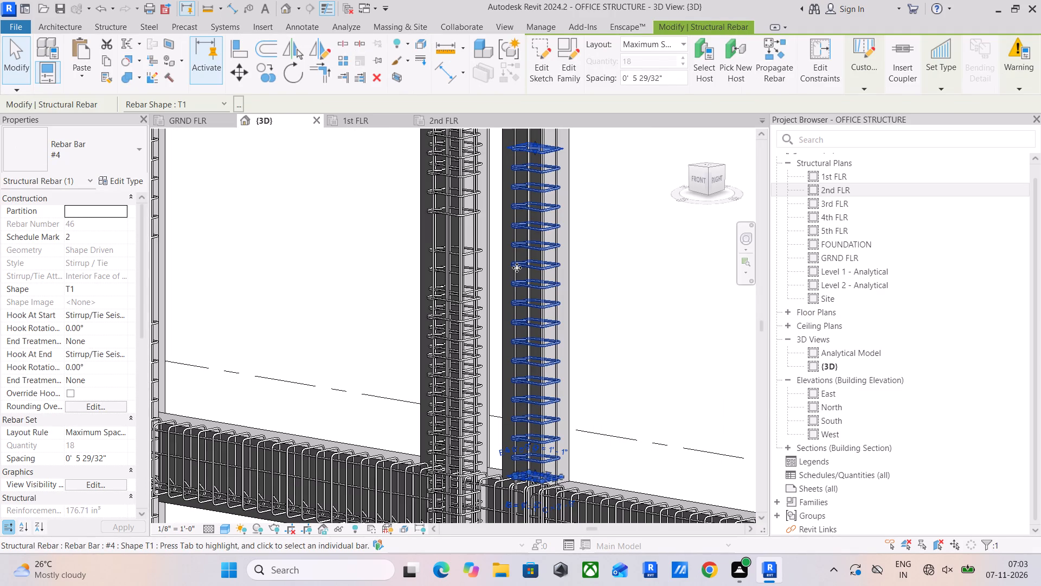
pyautogui.press('Delete')
pyautogui.scroll(-6, 517, 267)
pyautogui.moveTo(601, 294); pyautogui.dragTo(574, 307, button='middle')
pyautogui.scroll(3, 628, 254)
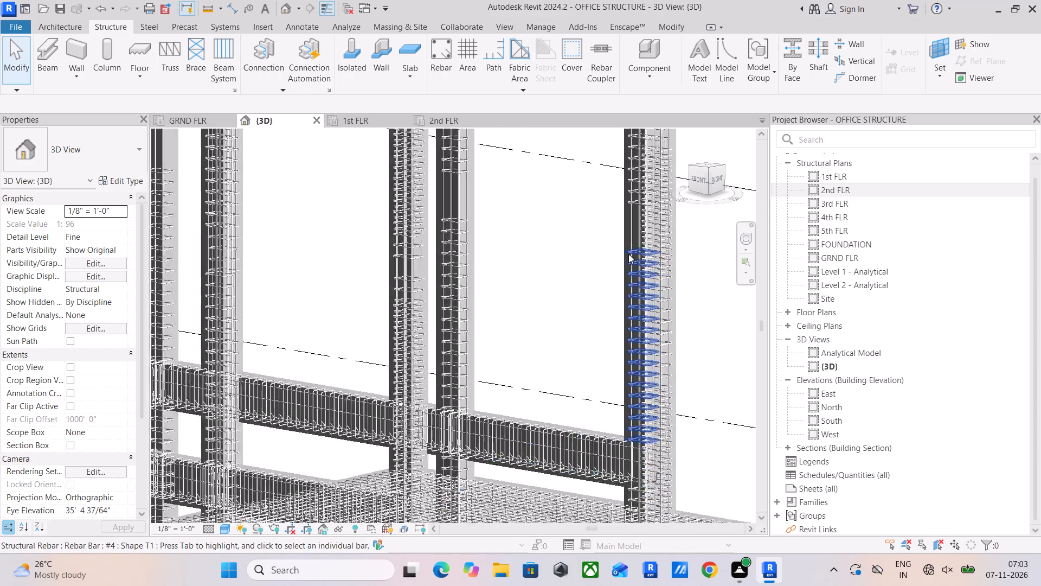
pyautogui.scroll(2, 628, 254)
pyautogui.click(632, 254)
pyautogui.press('Delete')
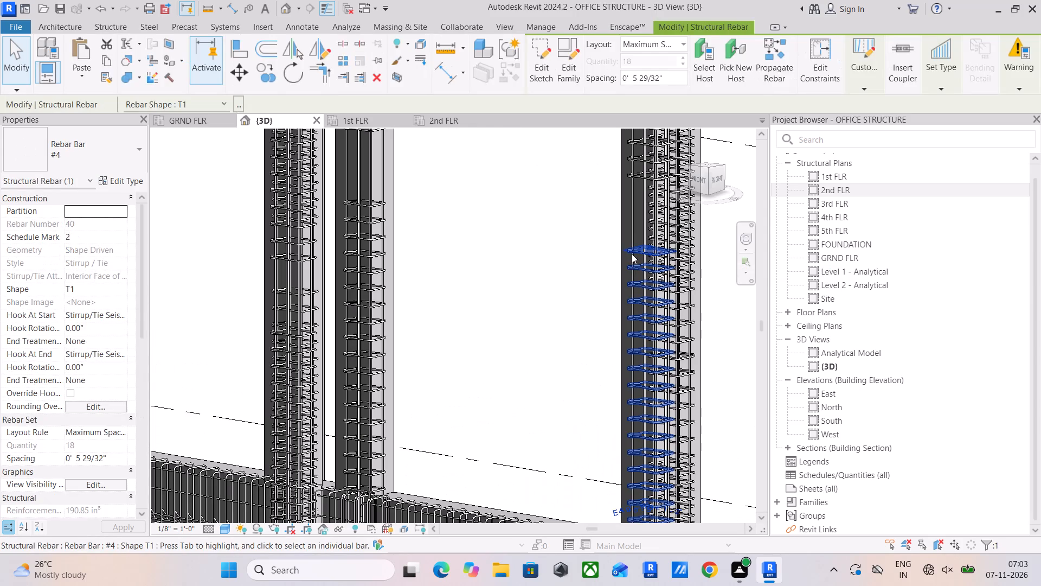
# Examine the overlapping tie sets on the far end column and the surrounding second-floor beam line.
pyautogui.click(678, 294)
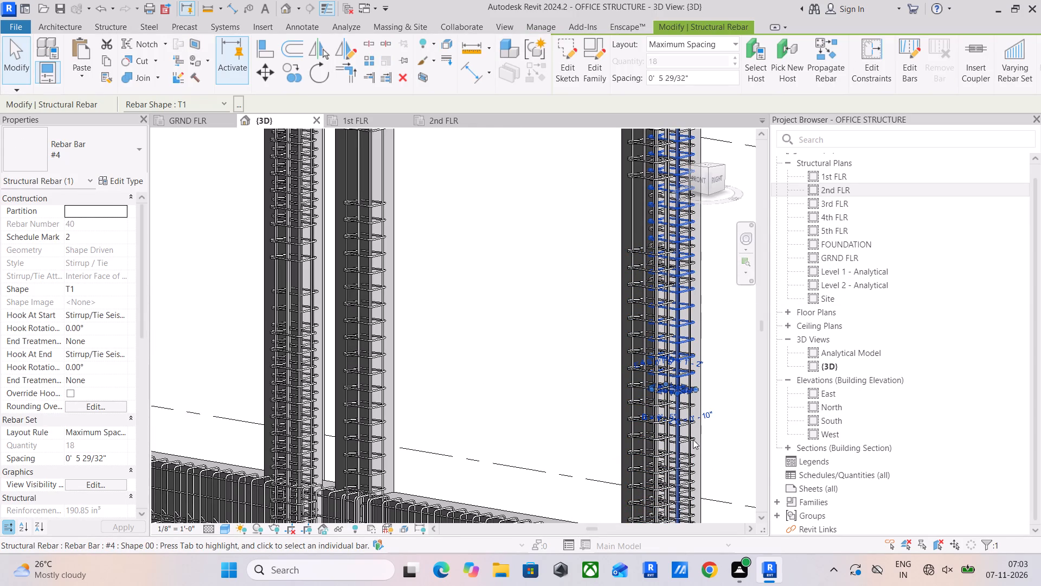
pyautogui.scroll(5, 683, 440)
pyautogui.click(685, 438)
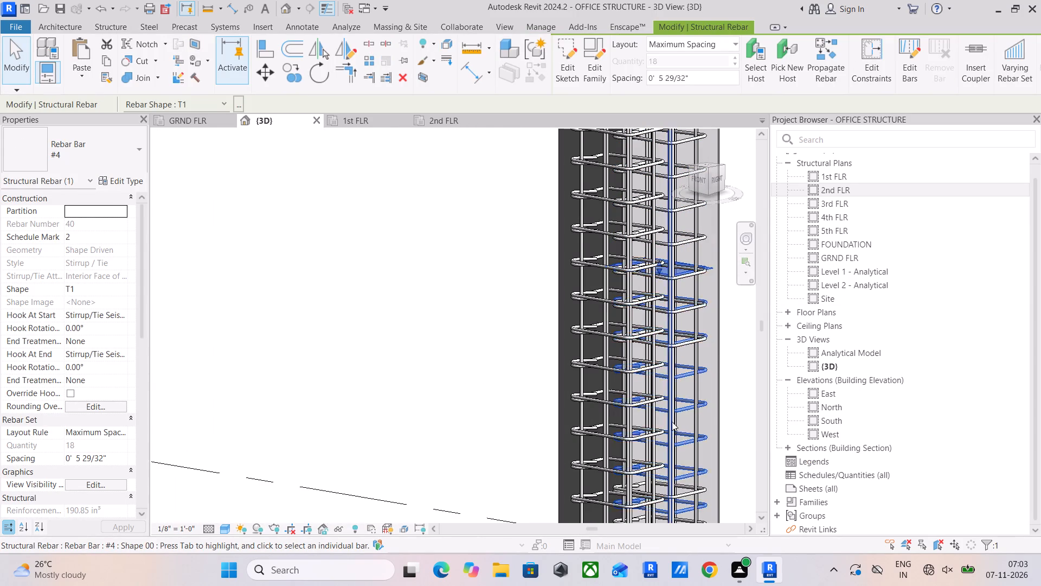
pyautogui.scroll(-9, 638, 382)
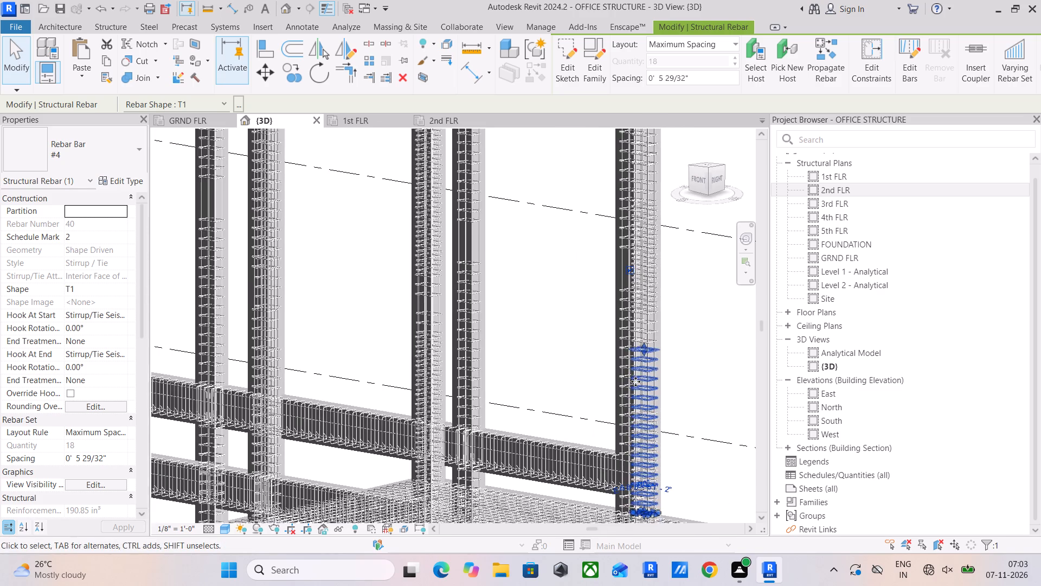
pyautogui.moveTo(635, 381); pyautogui.dragTo(612, 277, button='middle')
pyautogui.click(535, 236)
pyautogui.scroll(-3, 522, 256)
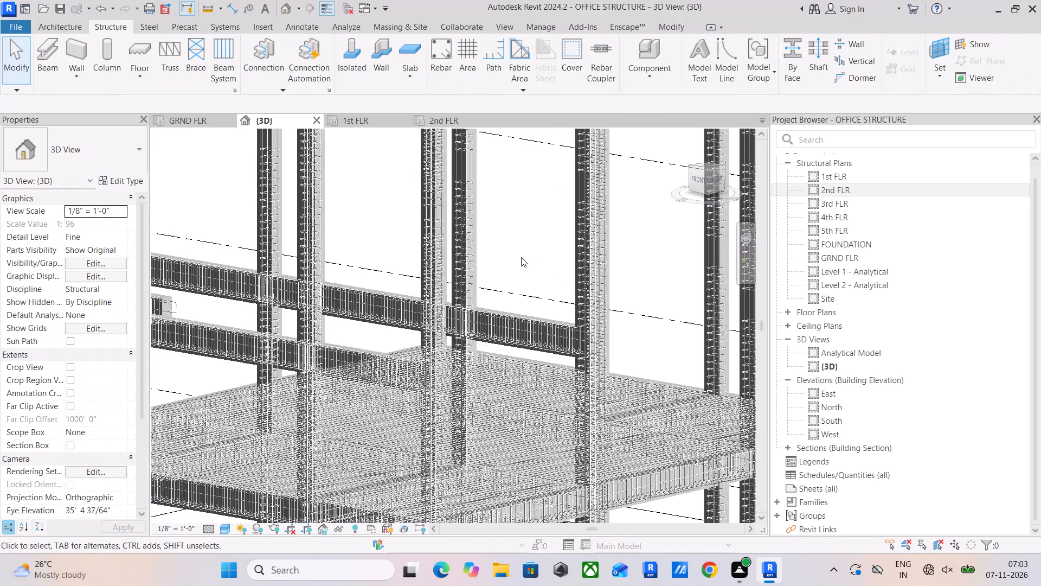
pyautogui.moveTo(524, 269); pyautogui.dragTo(596, 380, button='middle')
# Copy the two ground-floor beams along the line between Conference and Working Area with rebar, excluding columns, aligned to 2nd FLR.
pyautogui.click(173, 116)
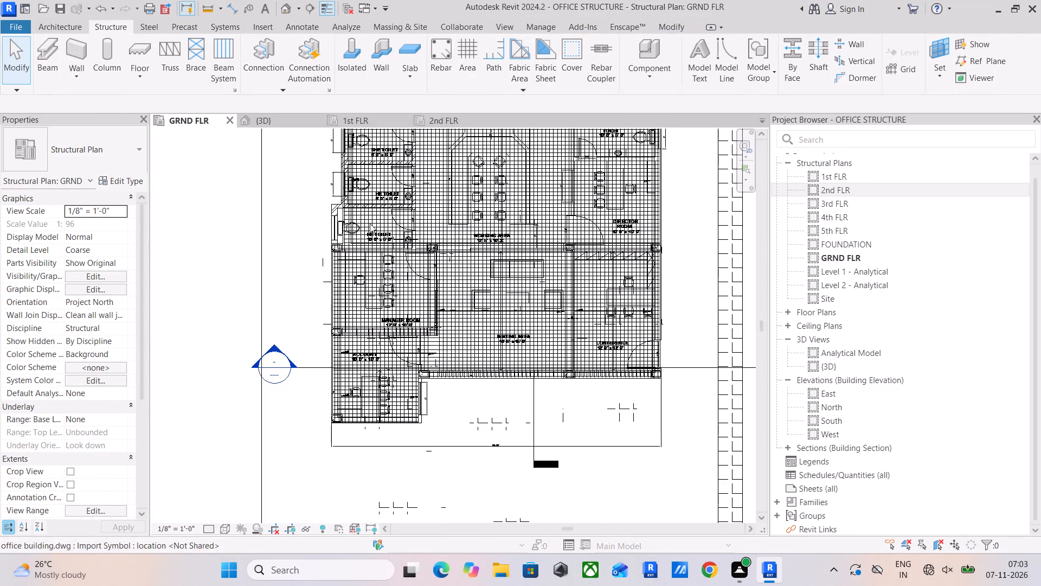
pyautogui.scroll(-1, 409, 231)
pyautogui.moveTo(409, 231); pyautogui.dragTo(391, 320, button='middle')
pyautogui.scroll(1, 360, 251)
pyautogui.moveTo(358, 257); pyautogui.dragTo(335, 320, button='middle')
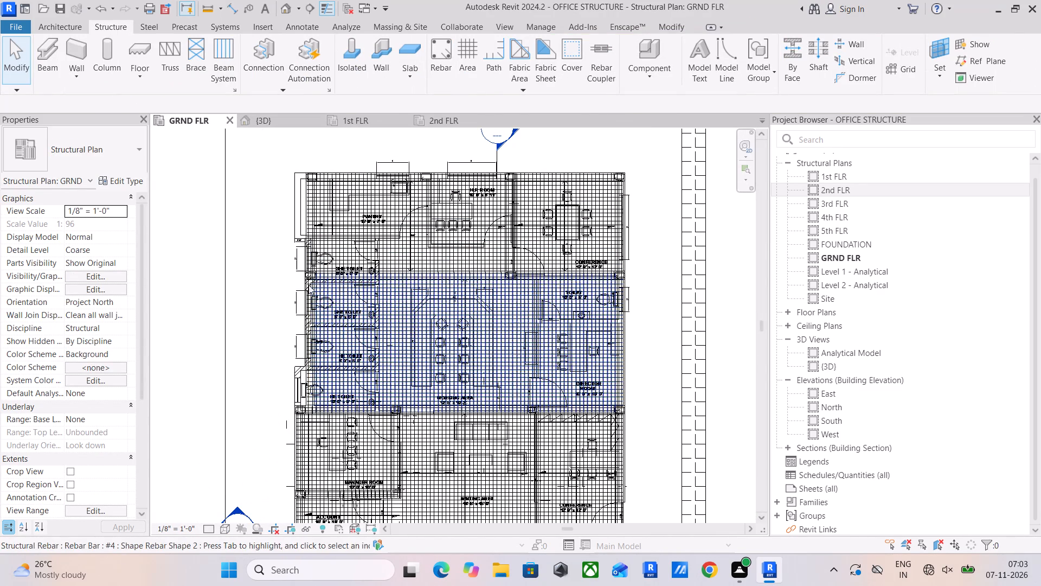
pyautogui.moveTo(243, 233); pyautogui.dragTo(639, 300)
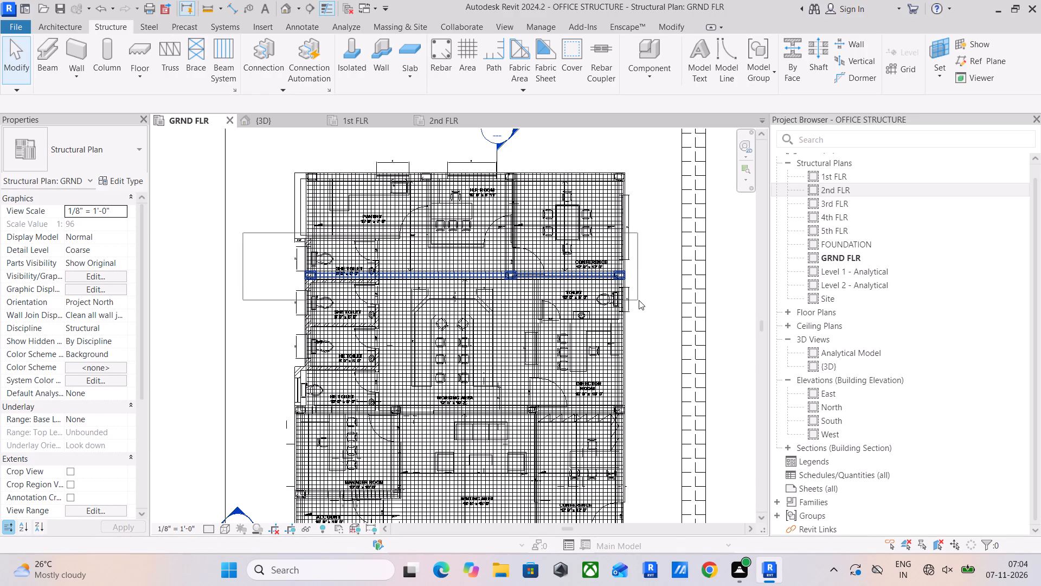
pyautogui.moveTo(639, 300); pyautogui.dragTo(641, 300)
pyautogui.click(574, 62)
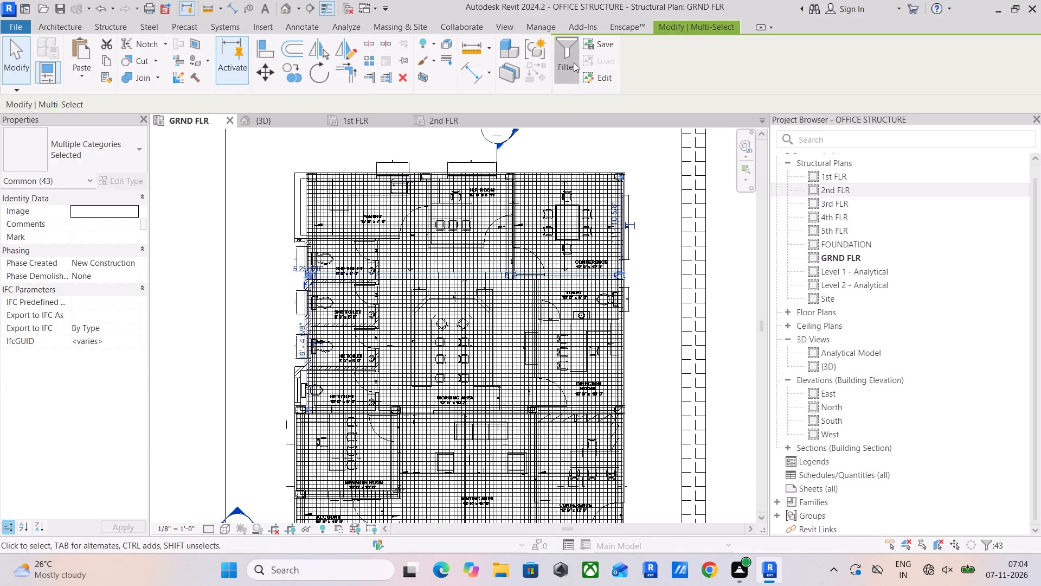
pyautogui.click(404, 196)
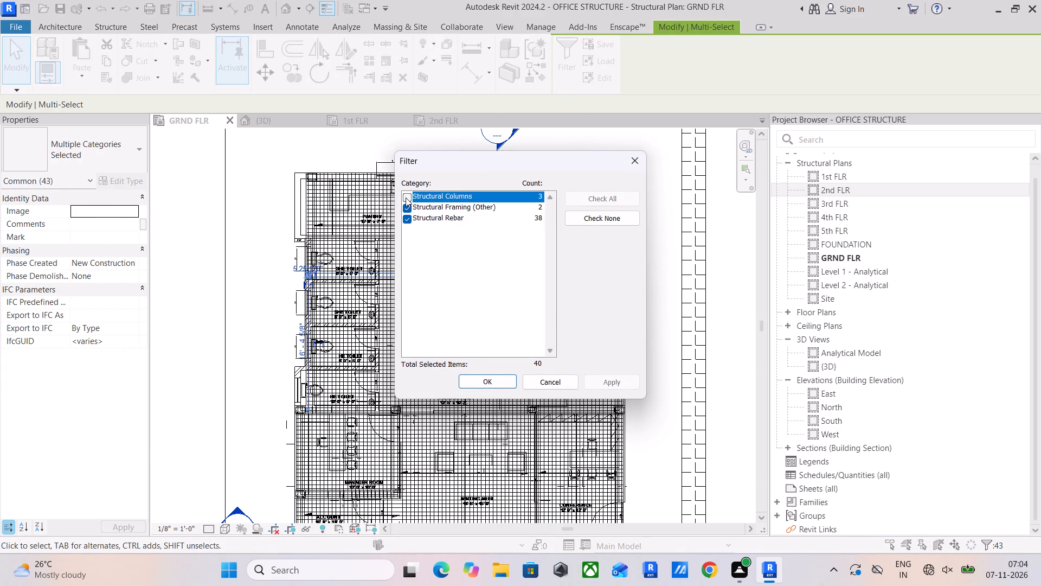
pyautogui.click(475, 380)
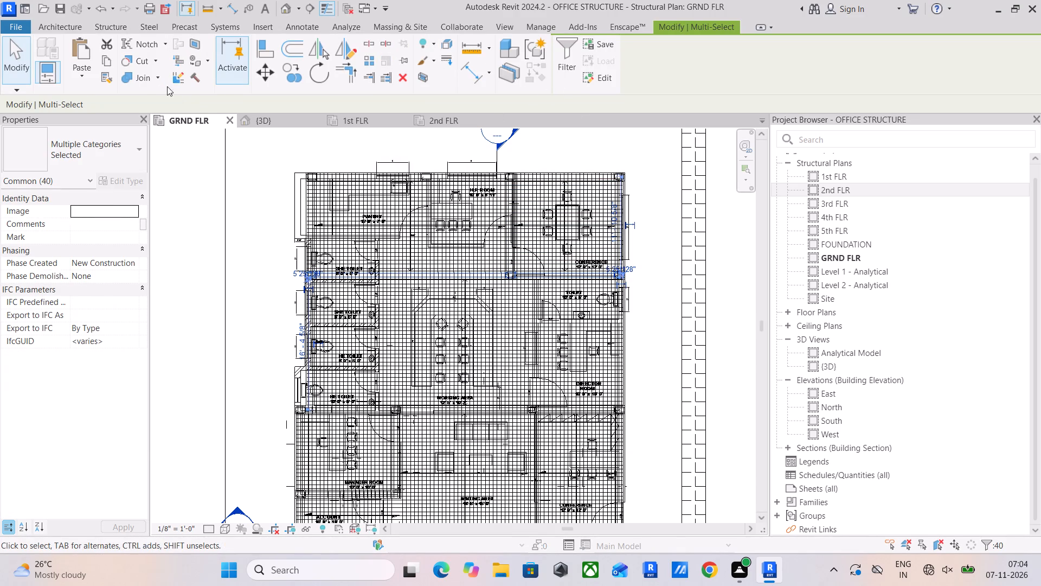
pyautogui.click(106, 61)
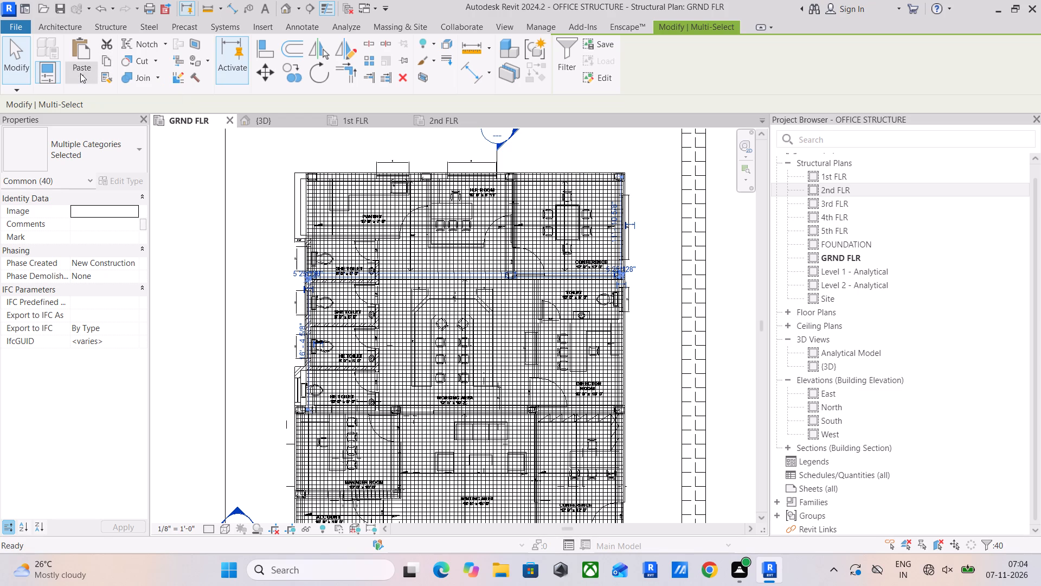
pyautogui.click(80, 74)
pyautogui.click(113, 133)
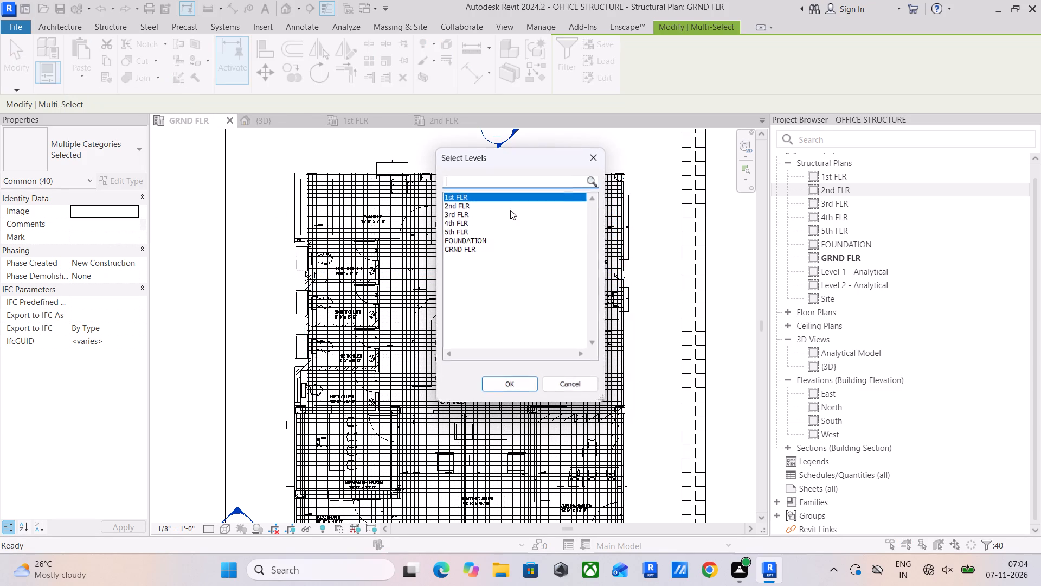
pyautogui.click(460, 204)
pyautogui.click(519, 387)
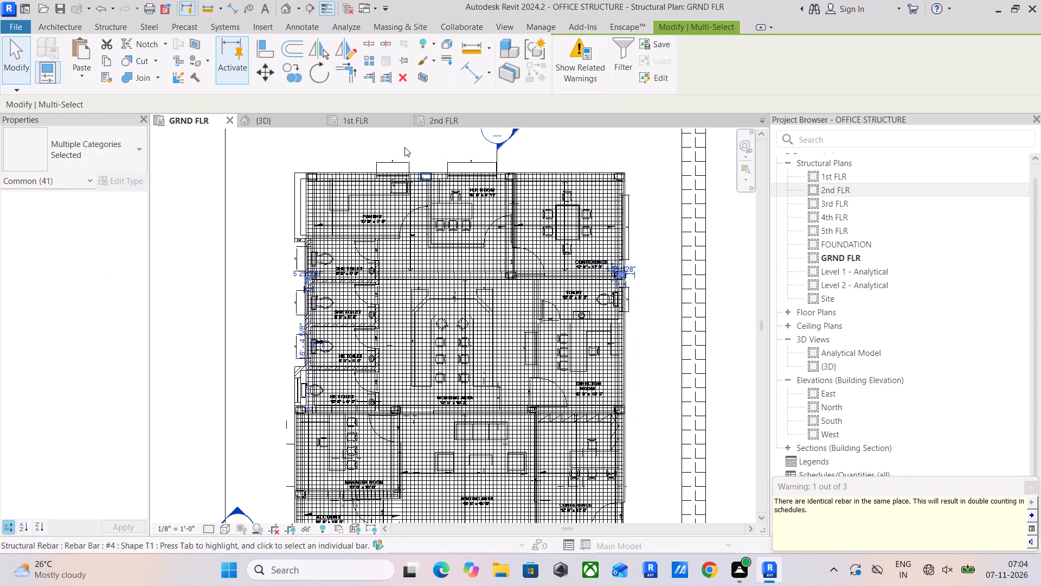
# In the 3D view, delete the duplicate #4 tie set on the end column of the newly pasted beam line.
pyautogui.click(278, 118)
pyautogui.scroll(-4, 429, 276)
pyautogui.moveTo(426, 279); pyautogui.dragTo(422, 312, button='middle')
pyautogui.scroll(8, 436, 306)
pyautogui.click(436, 306)
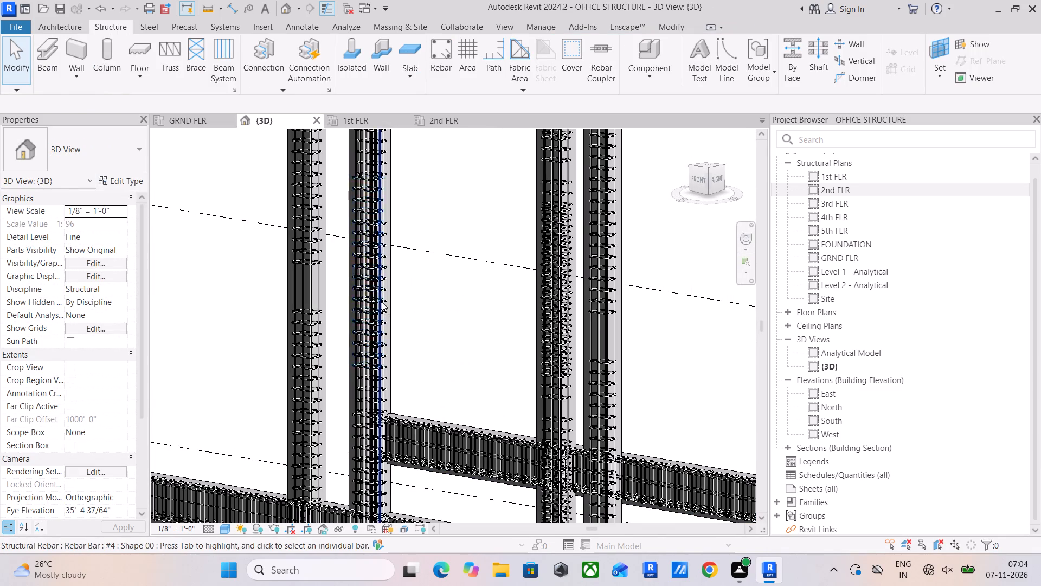
pyautogui.click(382, 302)
pyautogui.scroll(3, 368, 266)
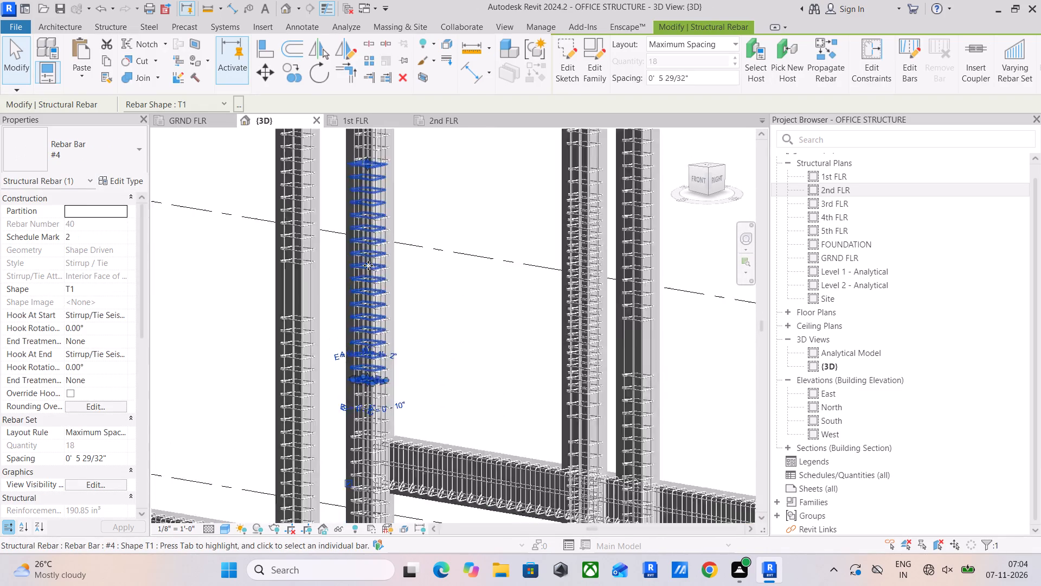
pyautogui.scroll(5, 368, 265)
pyautogui.click(399, 292)
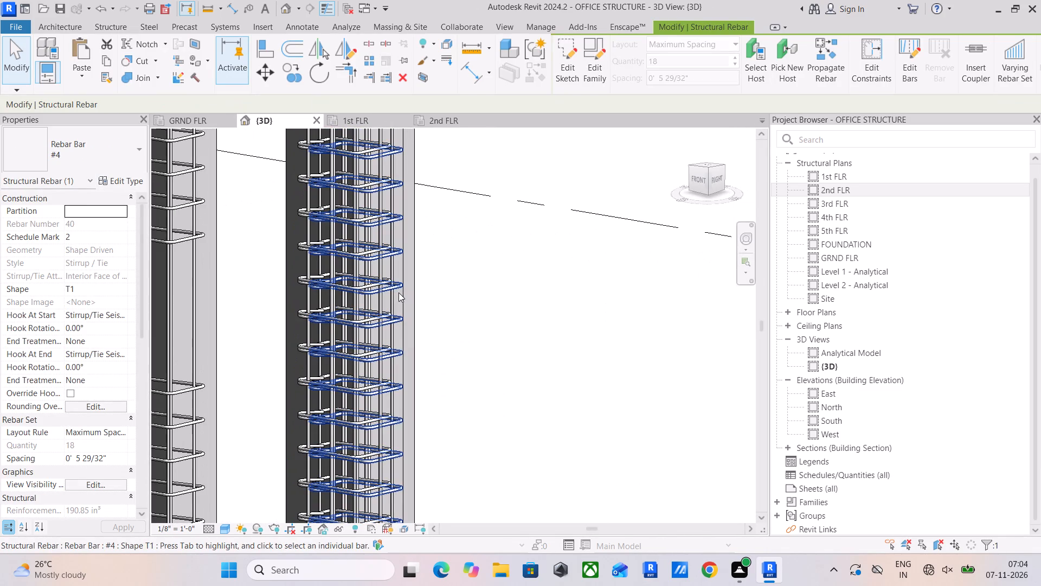
pyautogui.press('Delete')
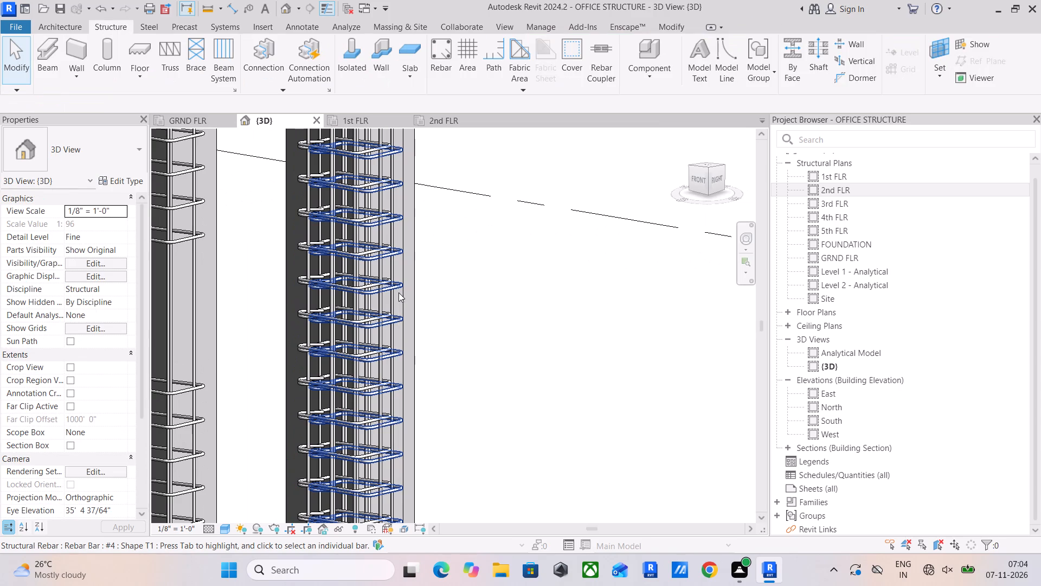
# Examine the tie sets on the other columns around the newly pasted beams from several sides of the frame.
pyautogui.scroll(-4, 462, 300)
pyautogui.moveTo(479, 295); pyautogui.dragTo(344, 254, button='middle')
pyautogui.scroll(3, 643, 310)
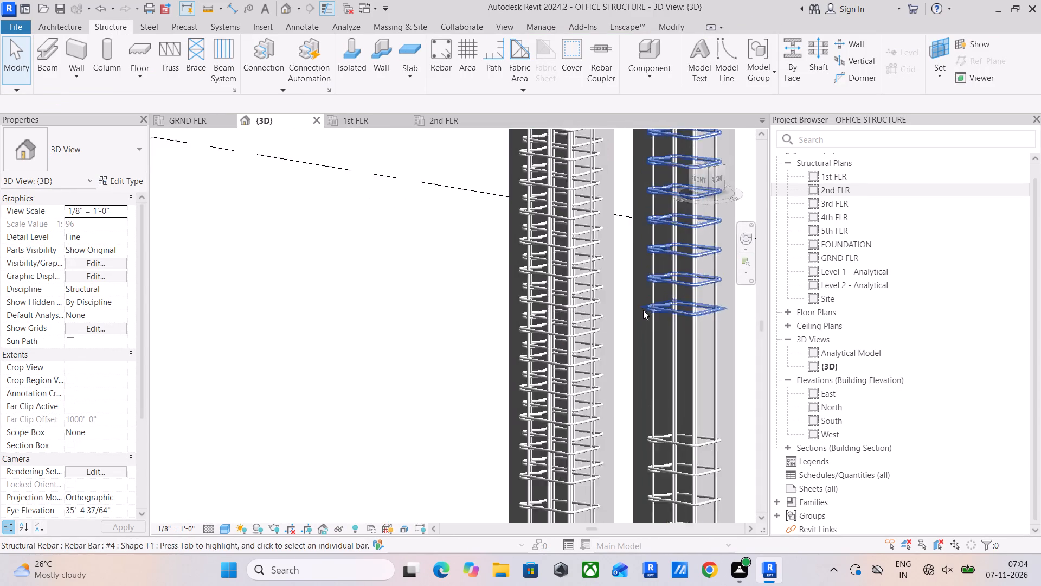
pyautogui.scroll(2, 643, 310)
pyautogui.click(562, 304)
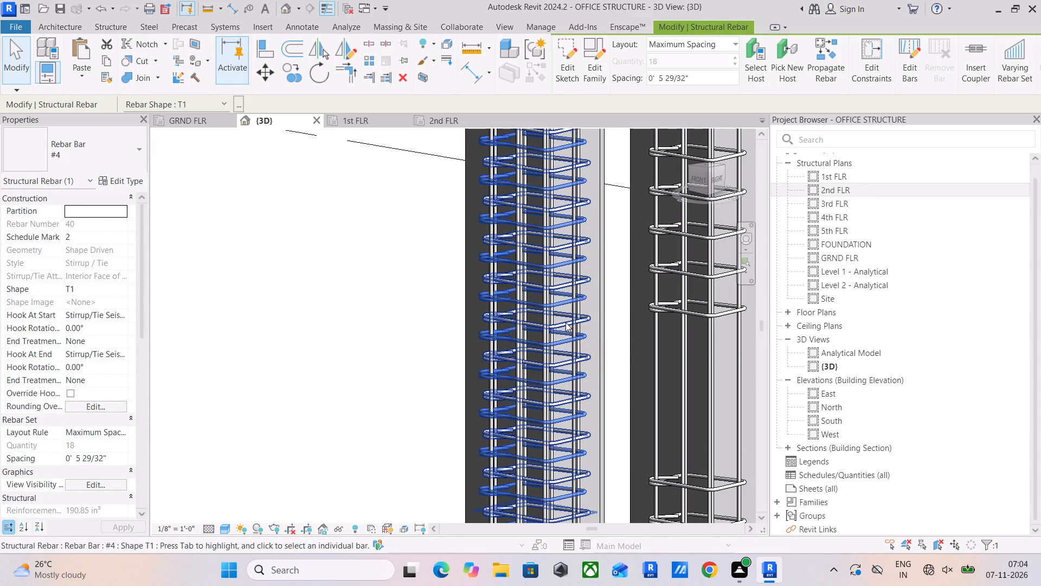
pyautogui.click(566, 322)
pyautogui.click(675, 309)
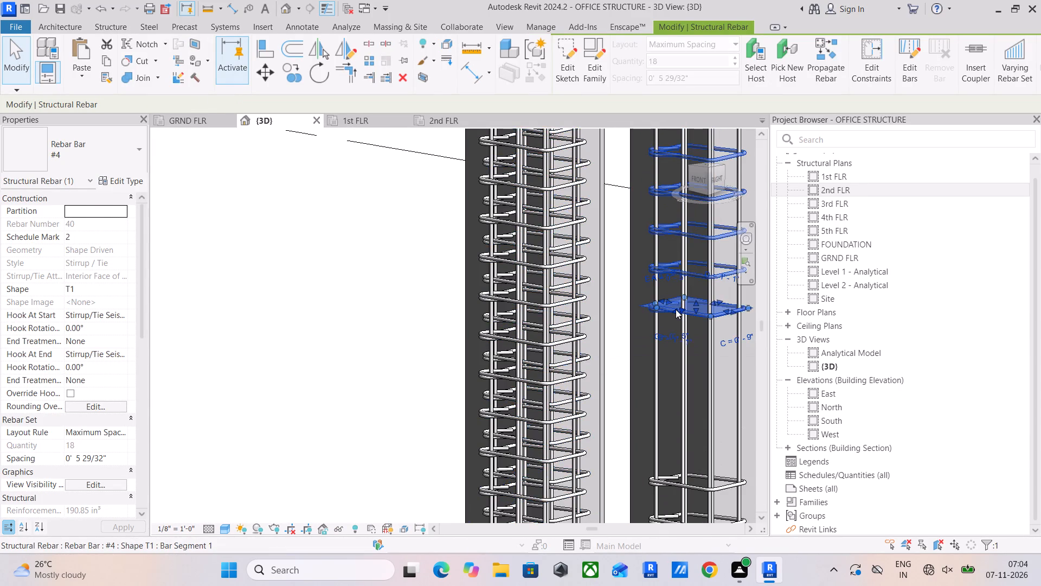
pyautogui.scroll(-4, 676, 309)
pyautogui.click(691, 409)
pyautogui.moveTo(689, 409); pyautogui.dragTo(639, 330, button='middle')
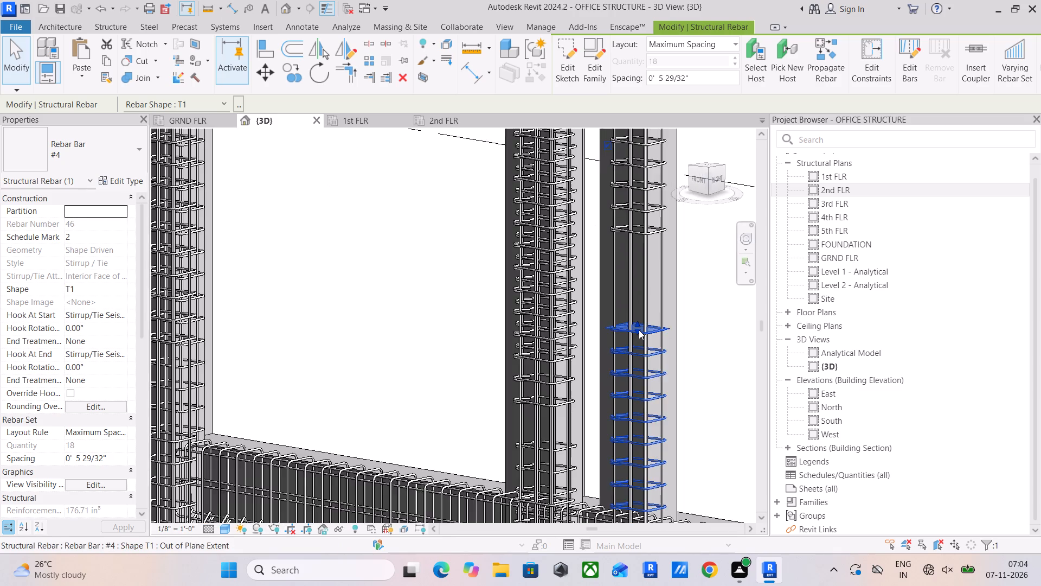
pyautogui.scroll(-8, 639, 330)
pyautogui.keyDown('shift'); pyautogui.moveTo(644, 337); pyautogui.dragTo(619, 349, button='middle'); pyautogui.keyUp('shift')
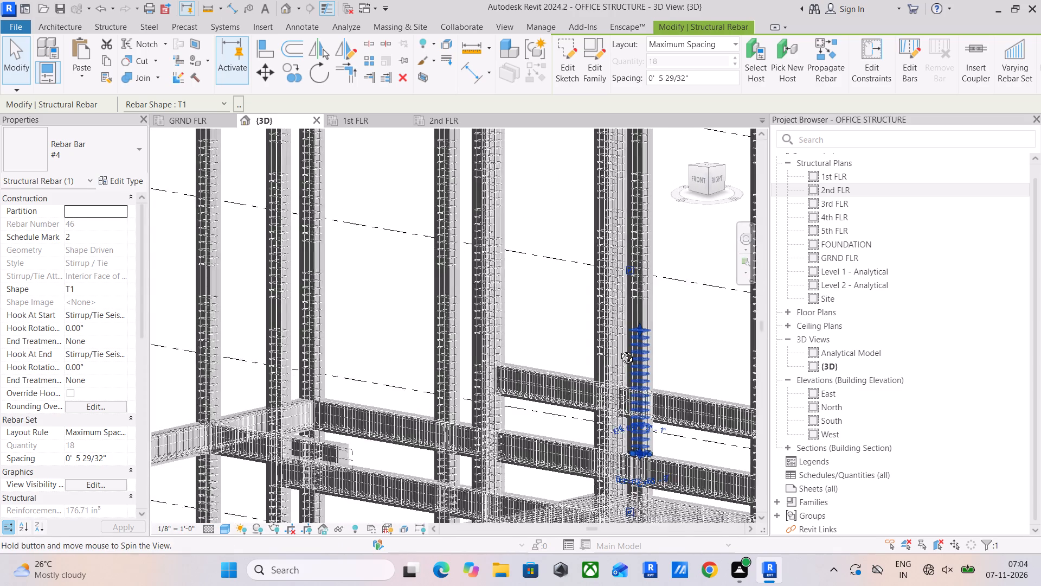
pyautogui.keyDown('shift'); pyautogui.moveTo(619, 349); pyautogui.dragTo(534, 360, button='middle'); pyautogui.keyUp('shift')
pyautogui.moveTo(547, 360); pyautogui.dragTo(298, 258, button='middle')
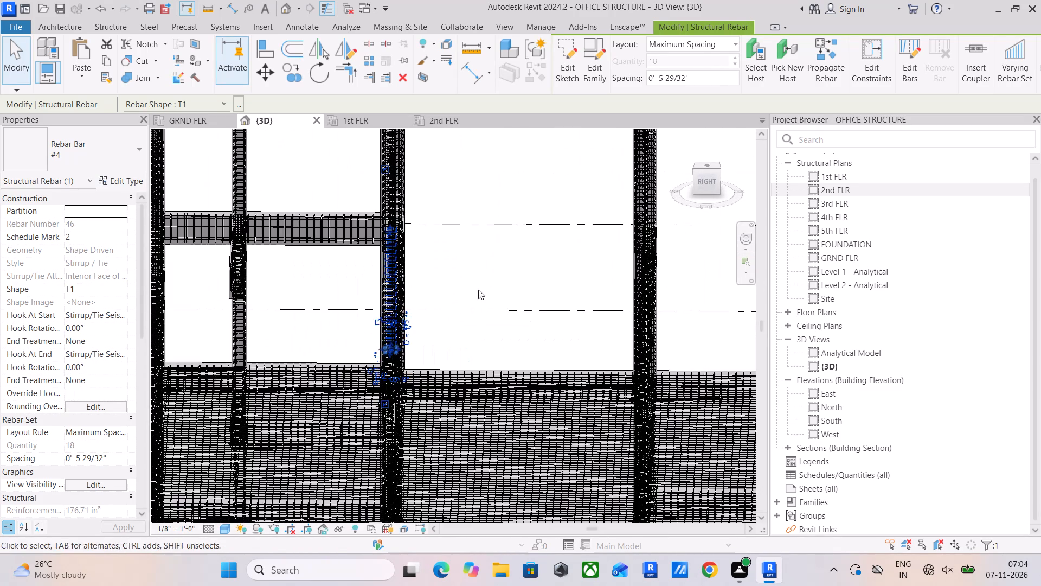
pyautogui.moveTo(476, 291); pyautogui.dragTo(399, 324, button='middle')
pyautogui.keyDown('shift'); pyautogui.moveTo(497, 320); pyautogui.dragTo(445, 323, button='middle'); pyautogui.keyUp('shift')
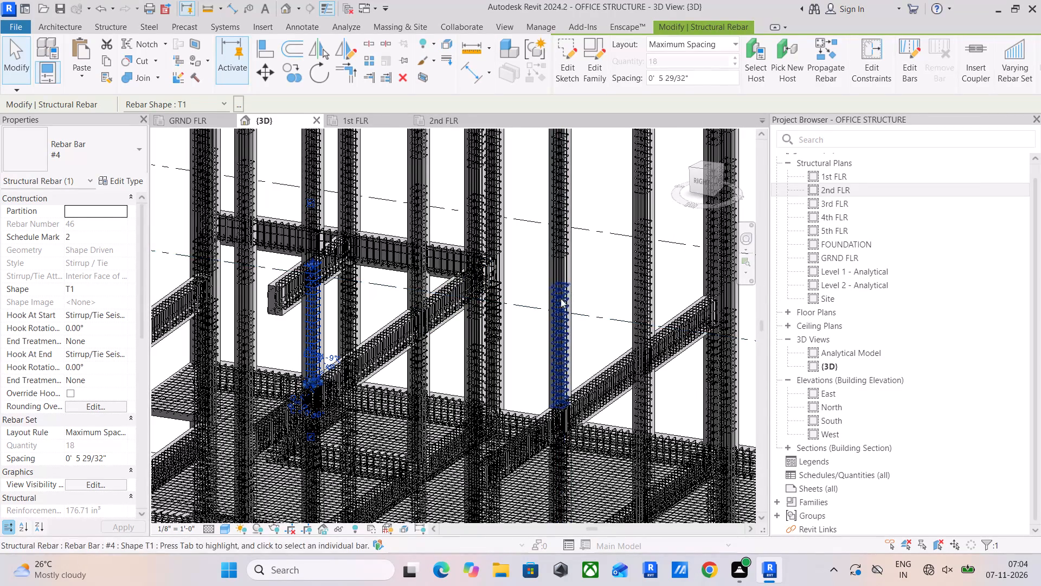
# Delete the duplicate #4 tie sets on two neighbouring columns near the end of the pasted beam line.
pyautogui.click(561, 298)
pyautogui.scroll(4, 561, 298)
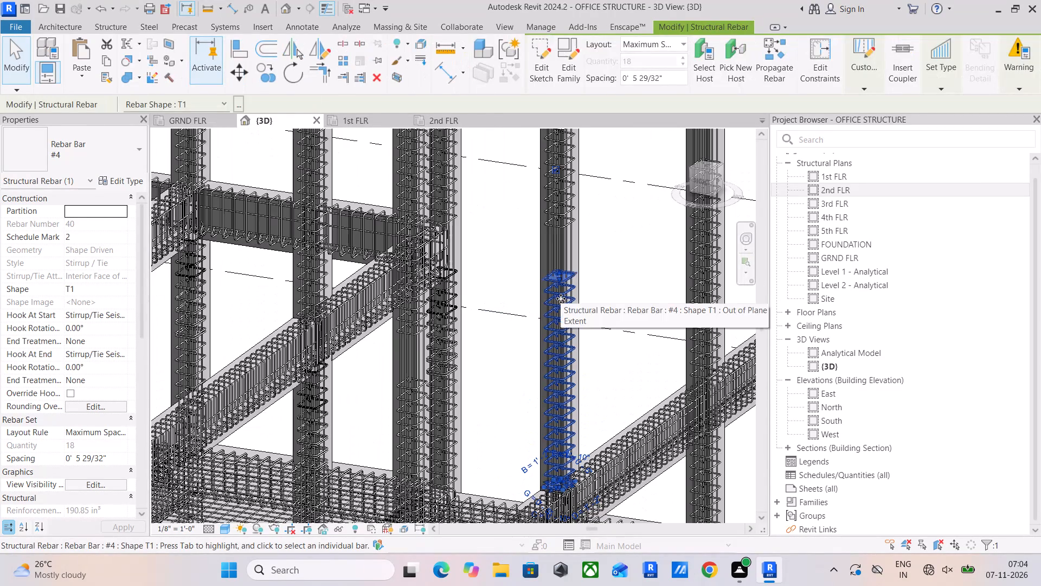
pyautogui.press('Delete')
pyautogui.click(449, 324)
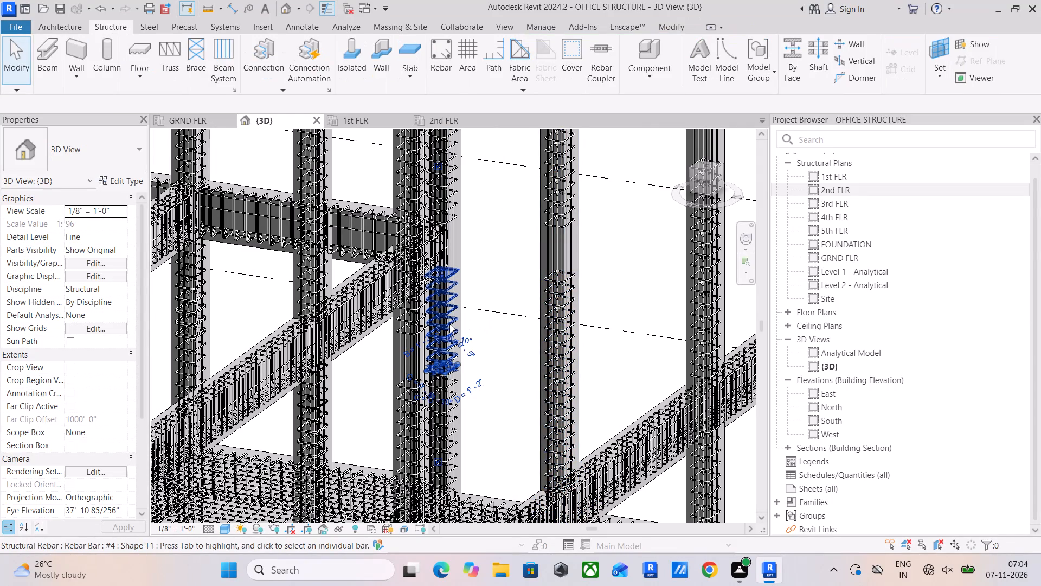
pyautogui.press('Delete')
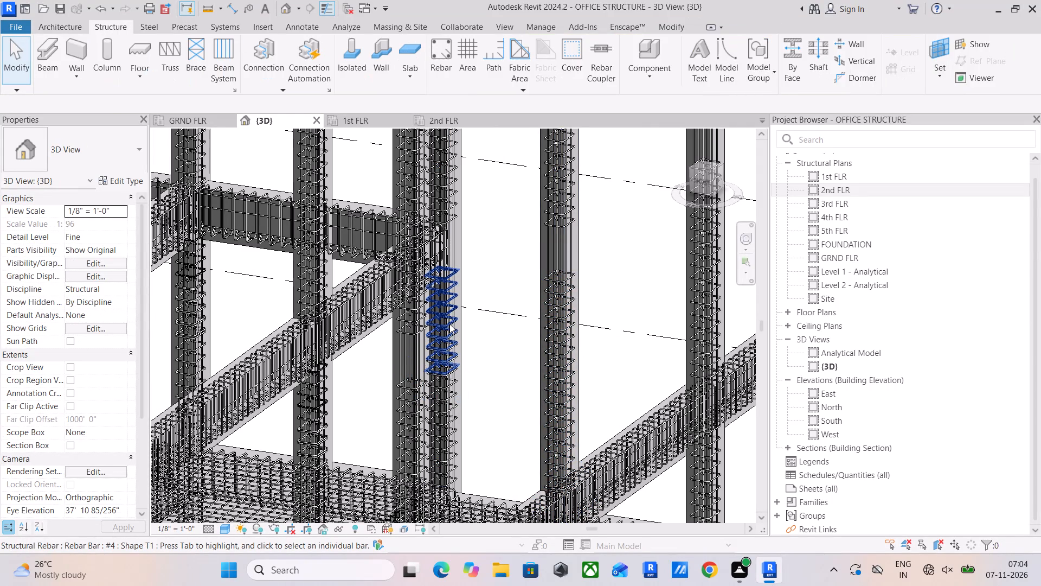
# Delete the duplicate #4 tie set above the beam on the column at the opposite end of the pasted beam line.
pyautogui.click(441, 385)
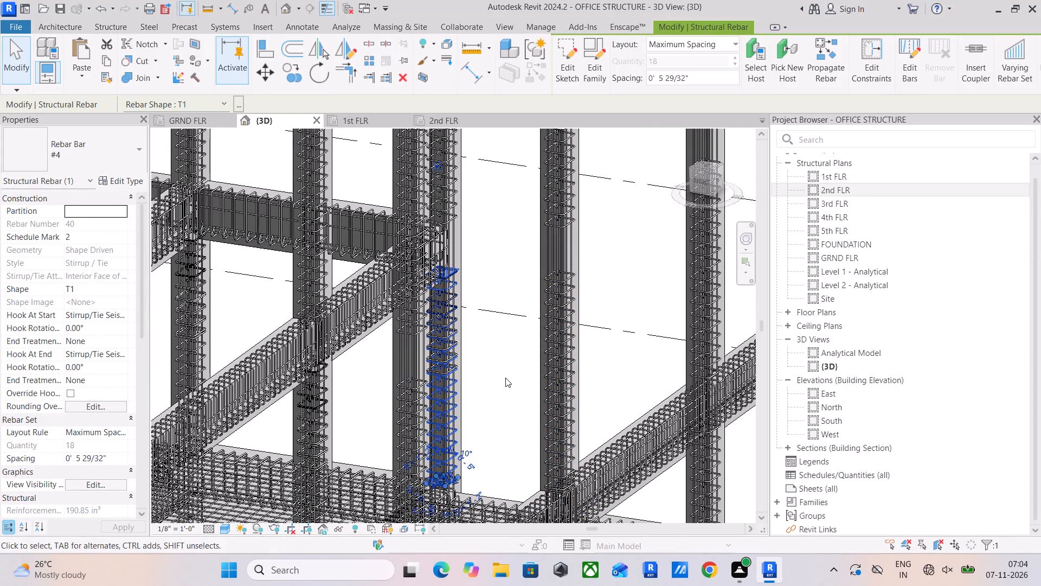
pyautogui.scroll(-3, 506, 350)
pyautogui.moveTo(506, 350); pyautogui.dragTo(541, 367, button='middle')
pyautogui.moveTo(541, 364); pyautogui.dragTo(541, 290, button='middle')
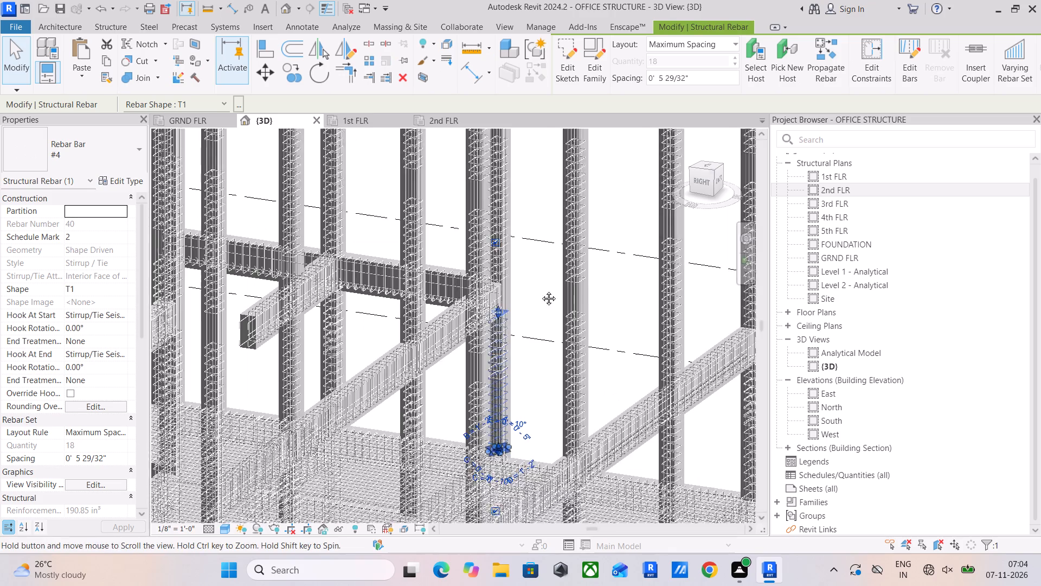
pyautogui.moveTo(541, 290); pyautogui.dragTo(541, 269, button='middle')
pyautogui.keyDown('shift'); pyautogui.moveTo(528, 319); pyautogui.dragTo(484, 329, button='middle'); pyautogui.keyUp('shift')
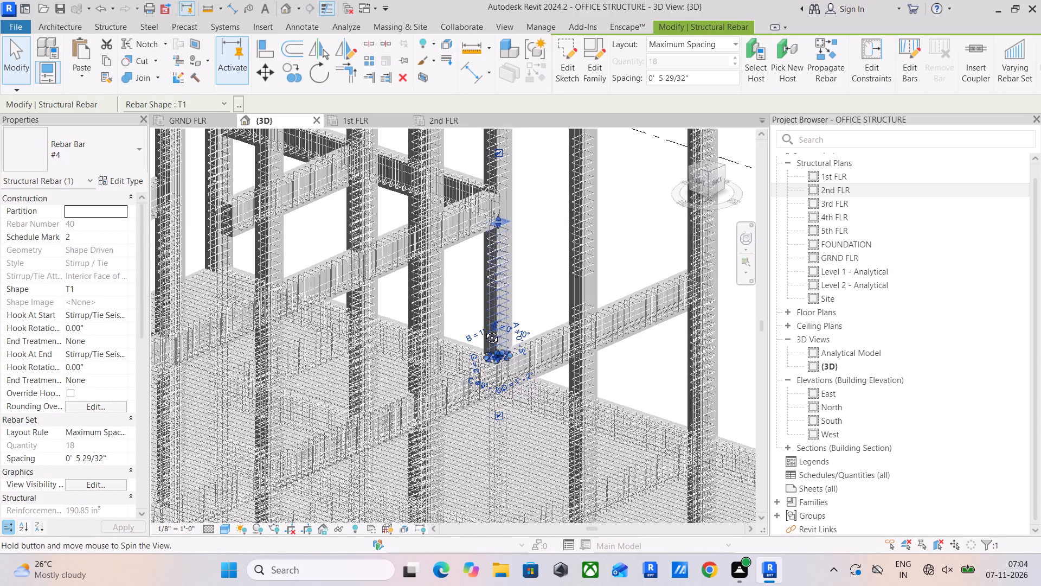
pyautogui.keyDown('shift'); pyautogui.moveTo(484, 329); pyautogui.dragTo(255, 324, button='middle'); pyautogui.keyUp('shift')
pyautogui.scroll(1, 265, 327)
pyautogui.moveTo(278, 338); pyautogui.dragTo(602, 506, button='middle')
pyautogui.moveTo(473, 341); pyautogui.dragTo(509, 430, button='middle')
pyautogui.moveTo(332, 303); pyautogui.dragTo(459, 383, button='middle')
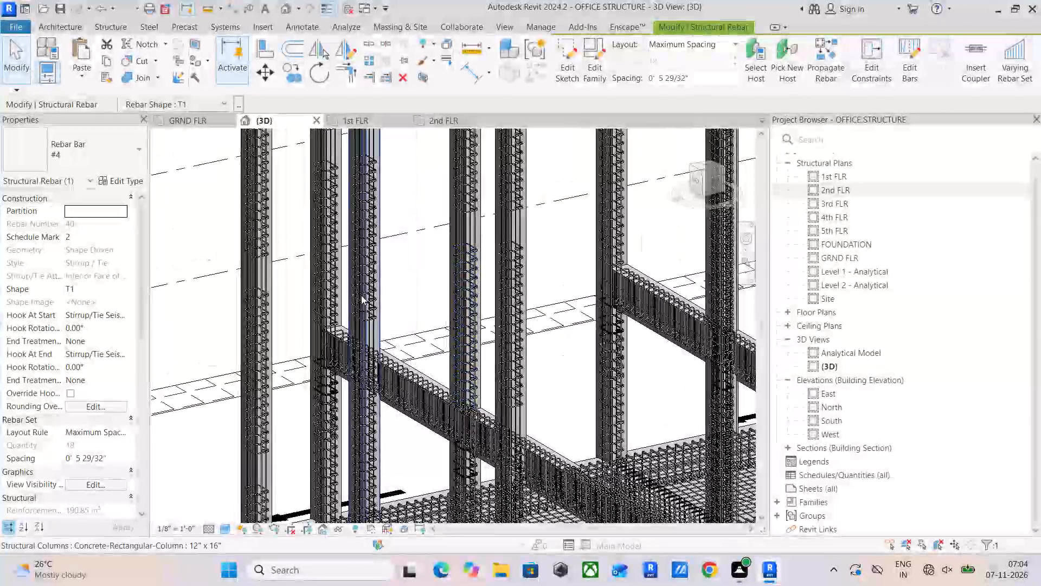
pyautogui.scroll(3, 354, 282)
pyautogui.click(304, 263)
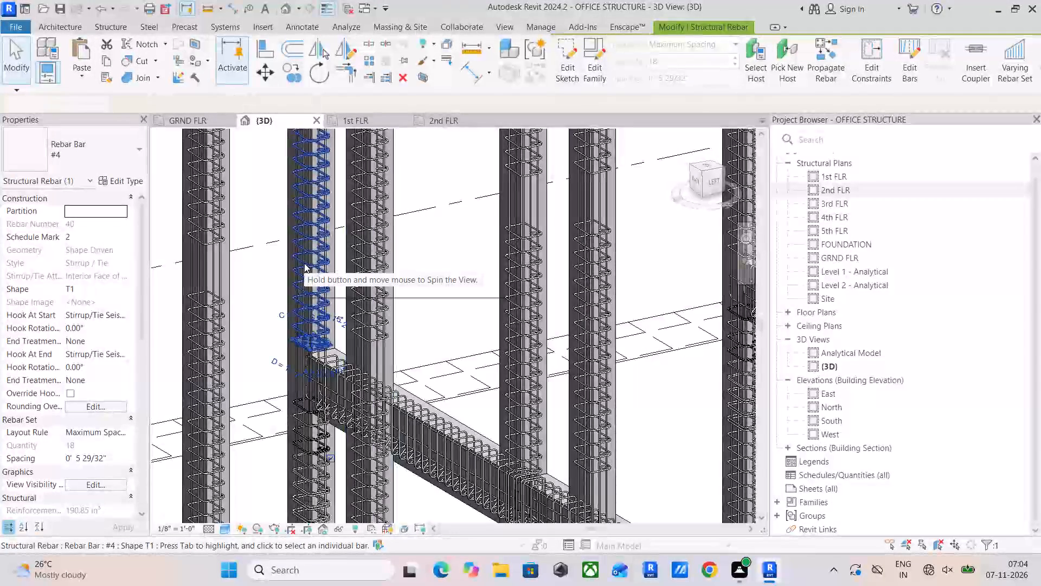
pyautogui.press('Delete')
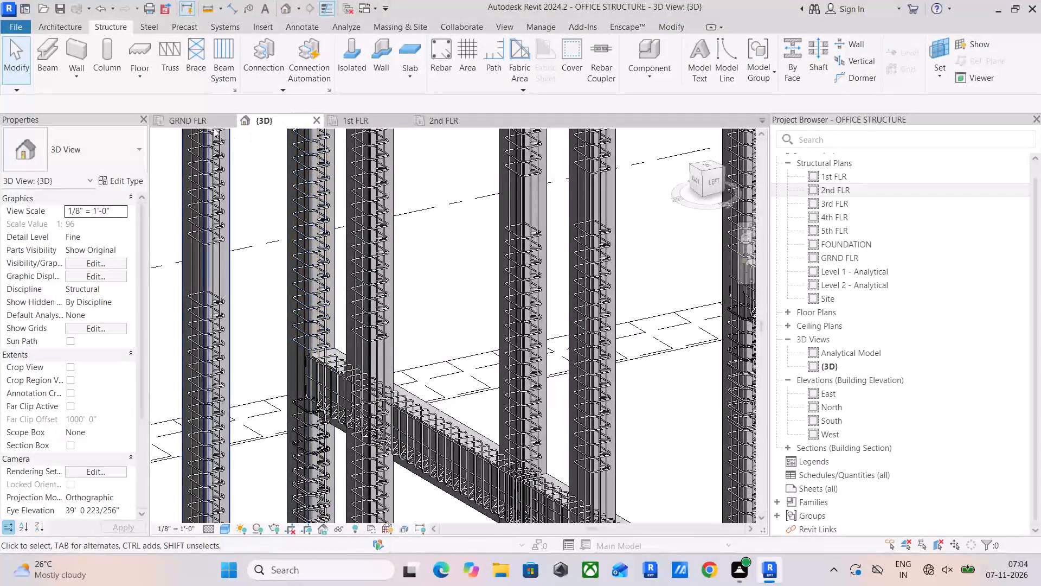
# Copy the three ground-floor outer-edge beams from Pantry to Conference with rebar, excluding structural columns, aligned to 2nd FLR.
pyautogui.click(185, 121)
pyautogui.moveTo(279, 160); pyautogui.dragTo(495, 208)
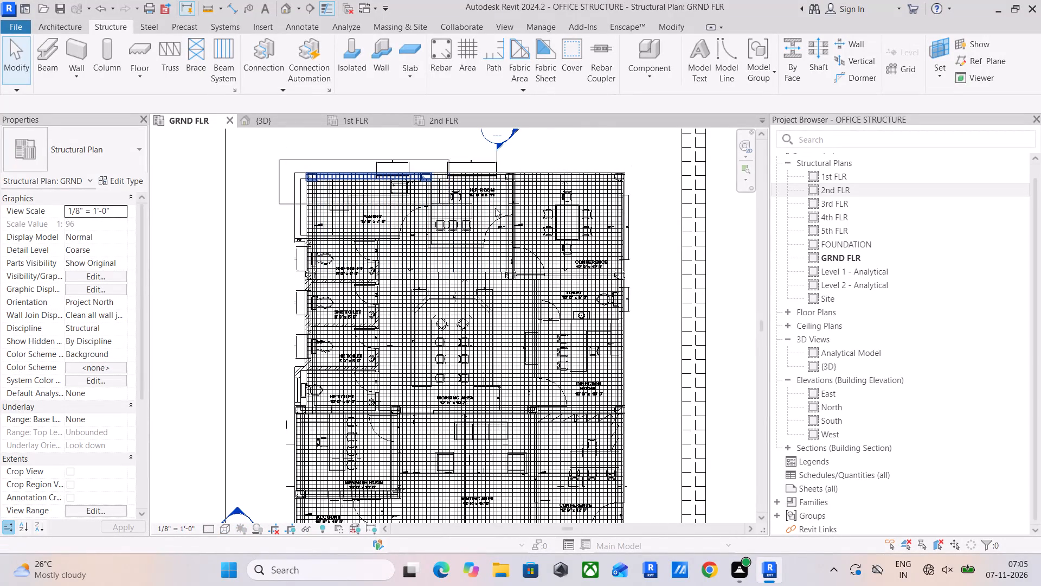
pyautogui.moveTo(495, 208); pyautogui.dragTo(665, 206)
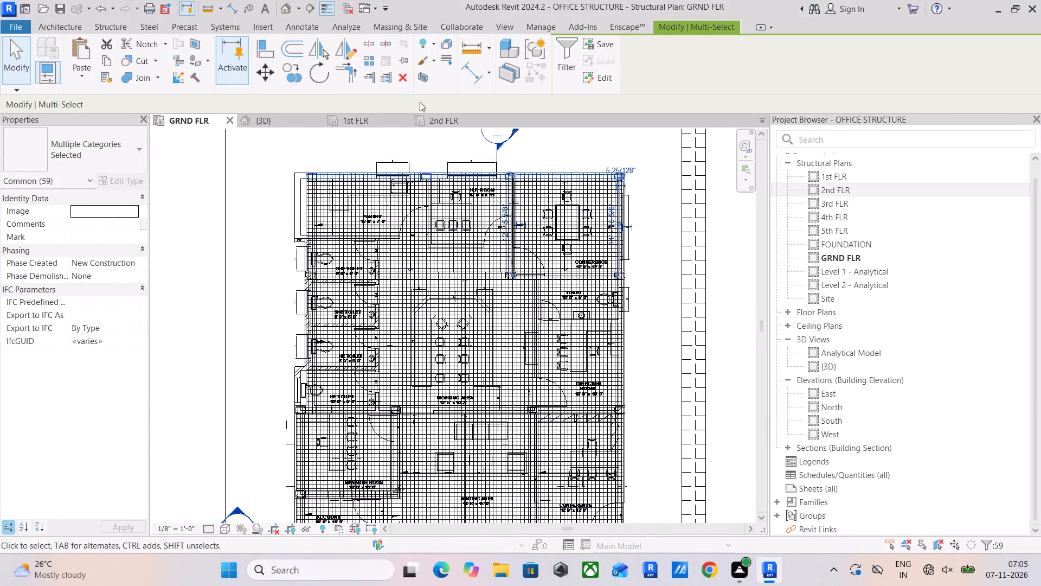
pyautogui.click(566, 63)
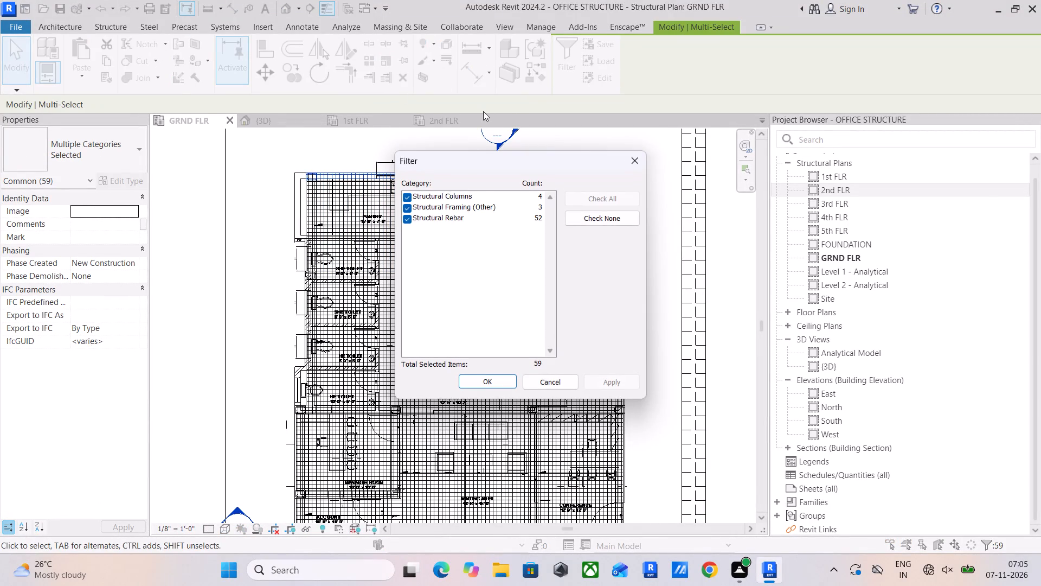
pyautogui.click(405, 193)
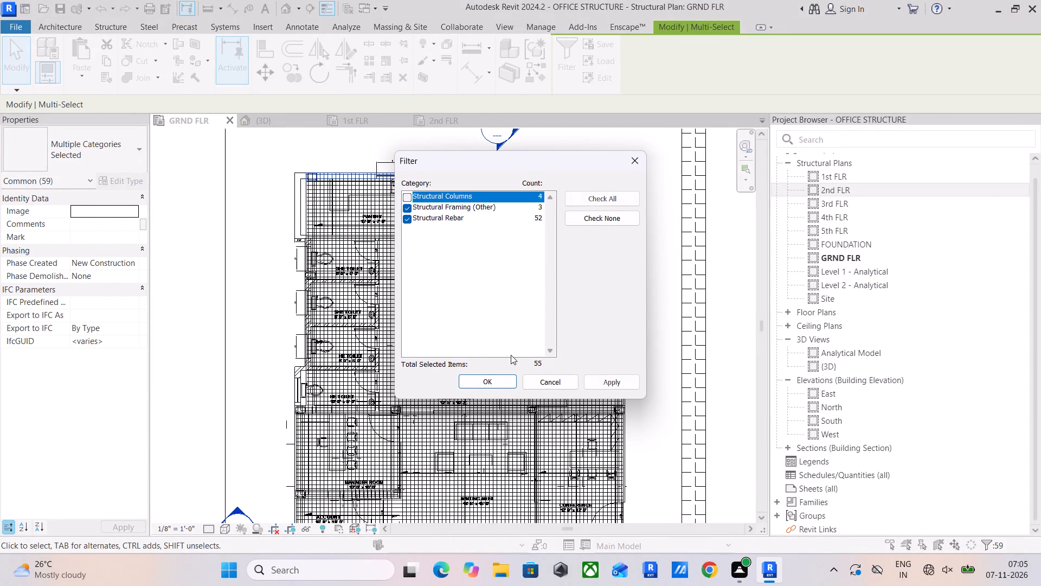
pyautogui.click(496, 379)
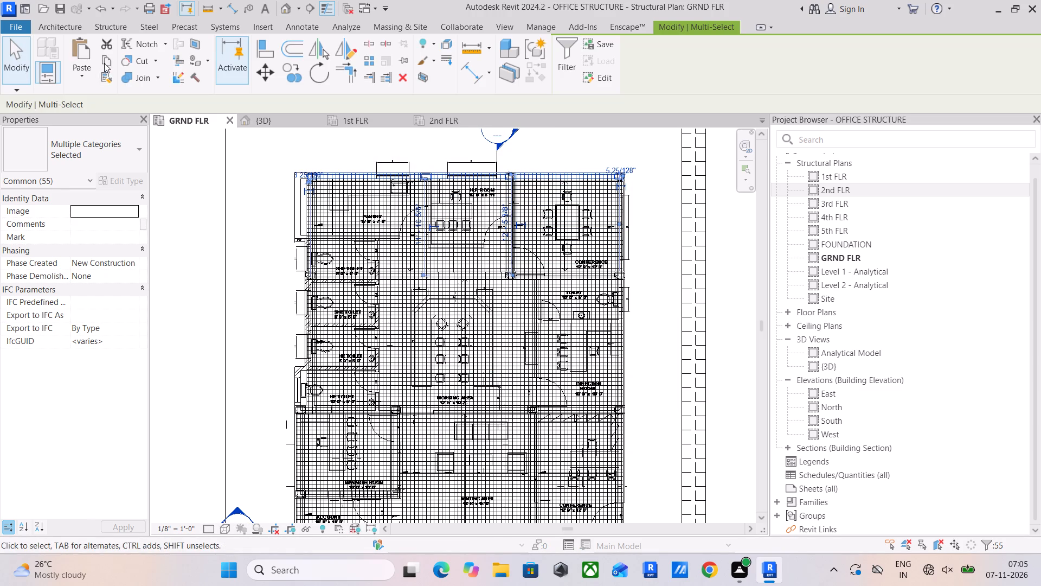
pyautogui.click(104, 63)
pyautogui.click(86, 75)
pyautogui.click(112, 115)
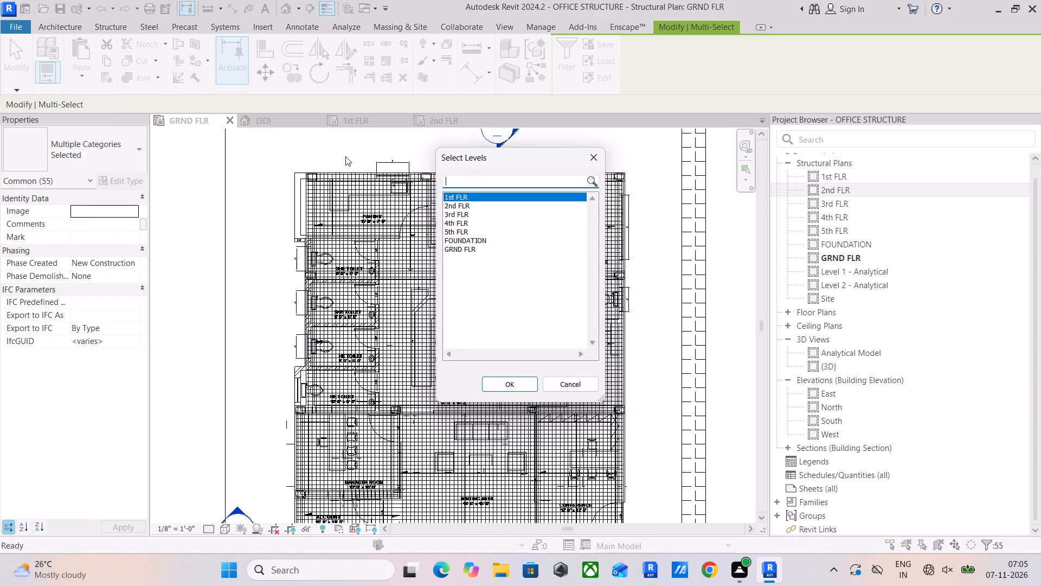
pyautogui.click(453, 208)
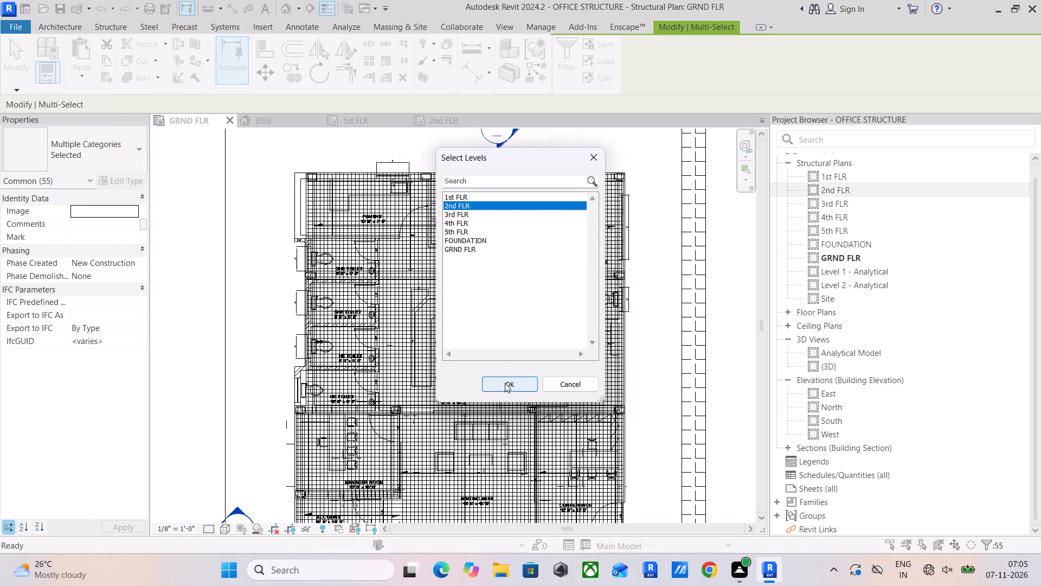
pyautogui.click(505, 383)
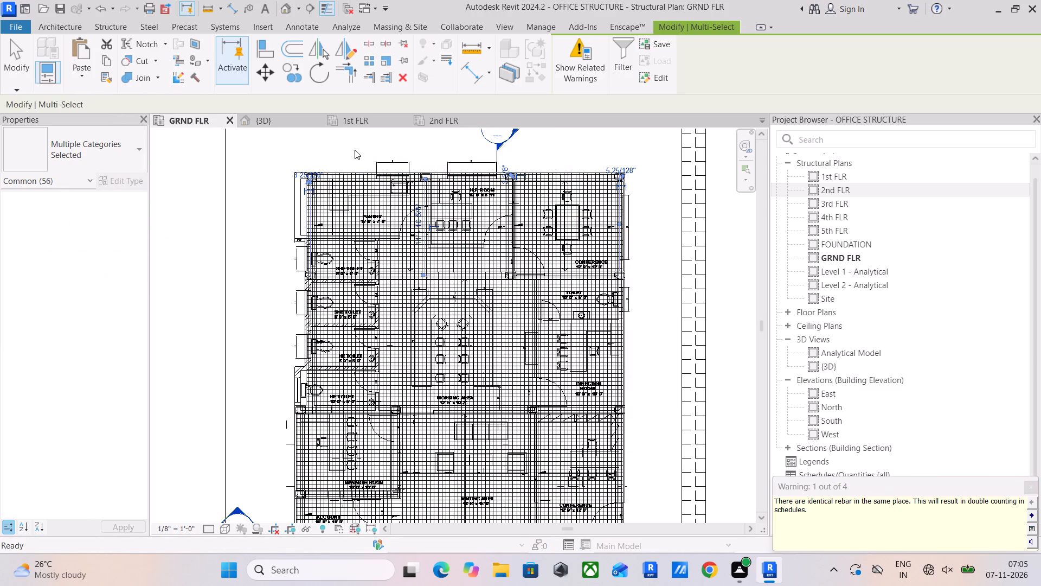
# In the 3D view, delete the duplicate #4 tie set on the near end column of the newly pasted edge beam line.
pyautogui.click(269, 116)
pyautogui.scroll(-5, 451, 228)
pyautogui.moveTo(451, 228); pyautogui.dragTo(467, 170, button='middle')
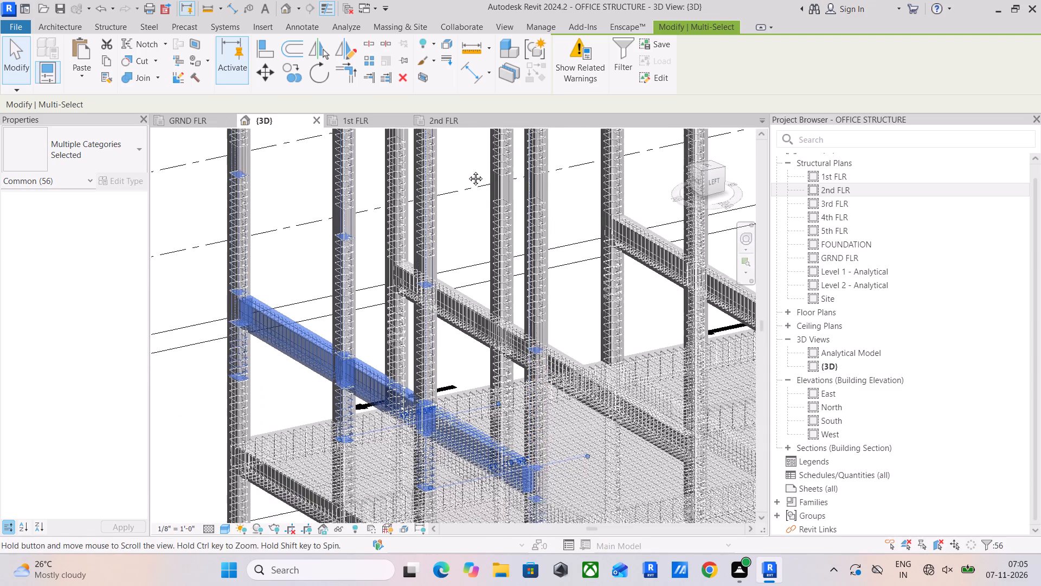
pyautogui.moveTo(467, 170); pyautogui.dragTo(467, 162, button='middle')
pyautogui.click(286, 226)
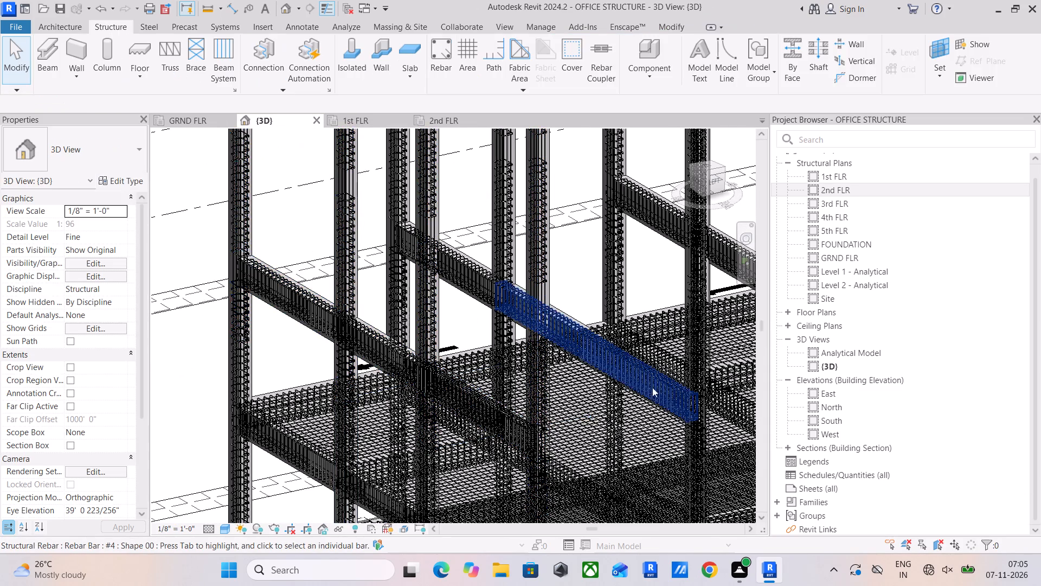
pyautogui.scroll(4, 652, 380)
pyautogui.scroll(4, 481, 356)
pyautogui.click(432, 305)
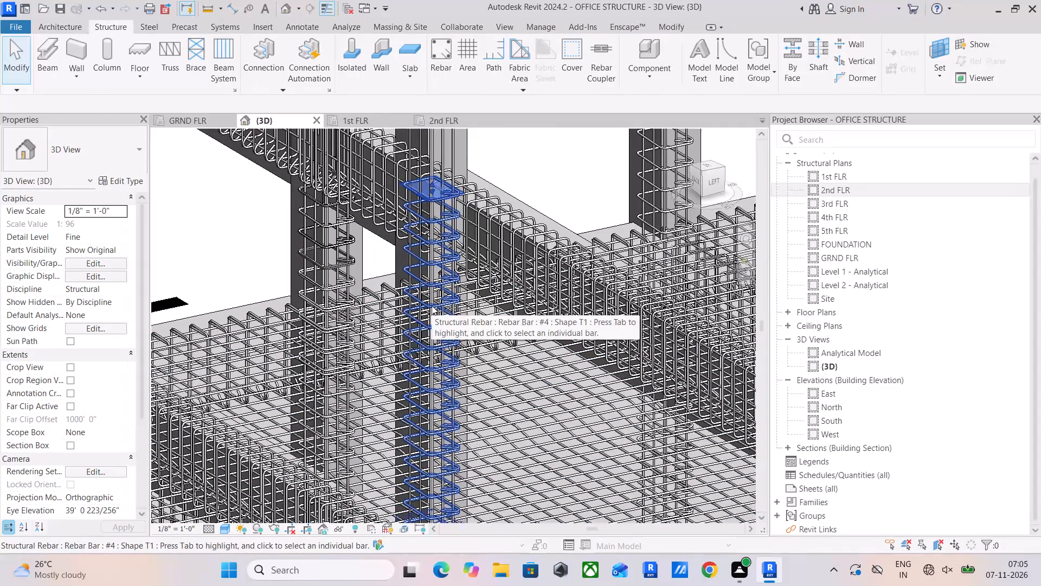
pyautogui.press('Delete')
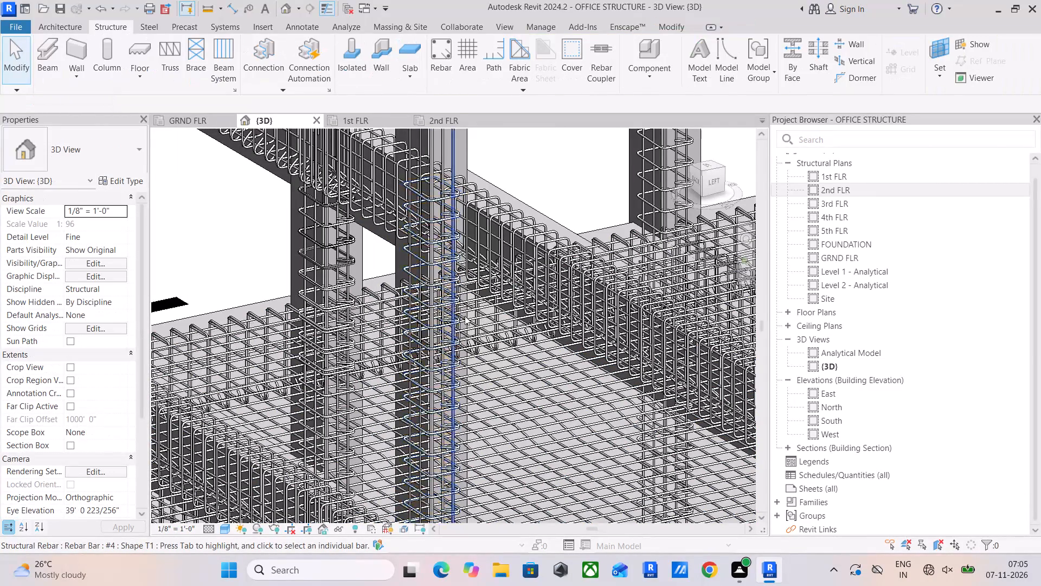
# Delete the duplicate #4 tie set on the adjacent intermediate column of the newly pasted edge beam line.
pyautogui.scroll(-4, 474, 322)
pyautogui.moveTo(486, 332); pyautogui.dragTo(639, 428, button='middle')
pyautogui.scroll(4, 390, 302)
pyautogui.click(408, 306)
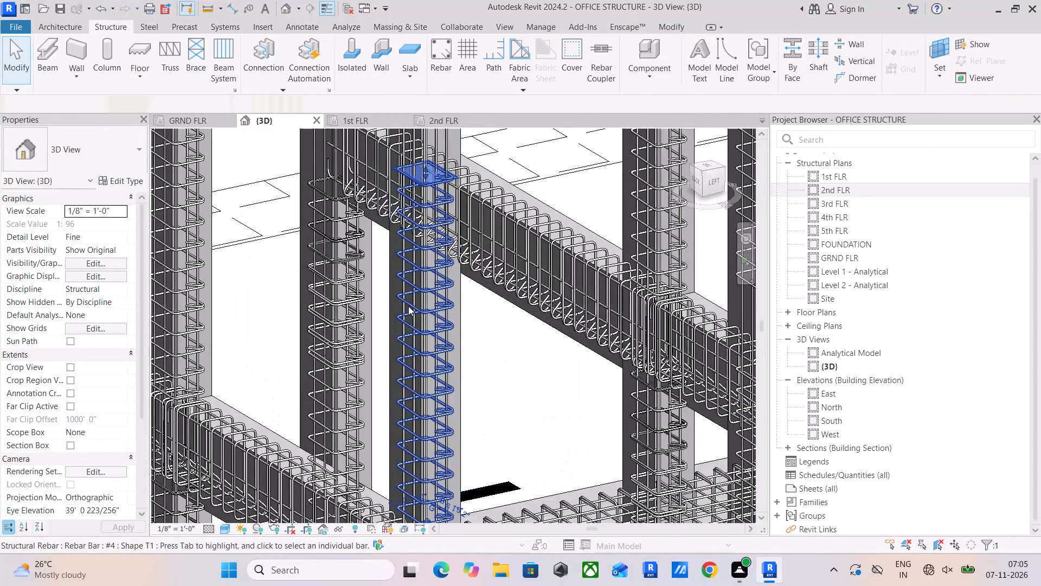
pyautogui.press('Delete')
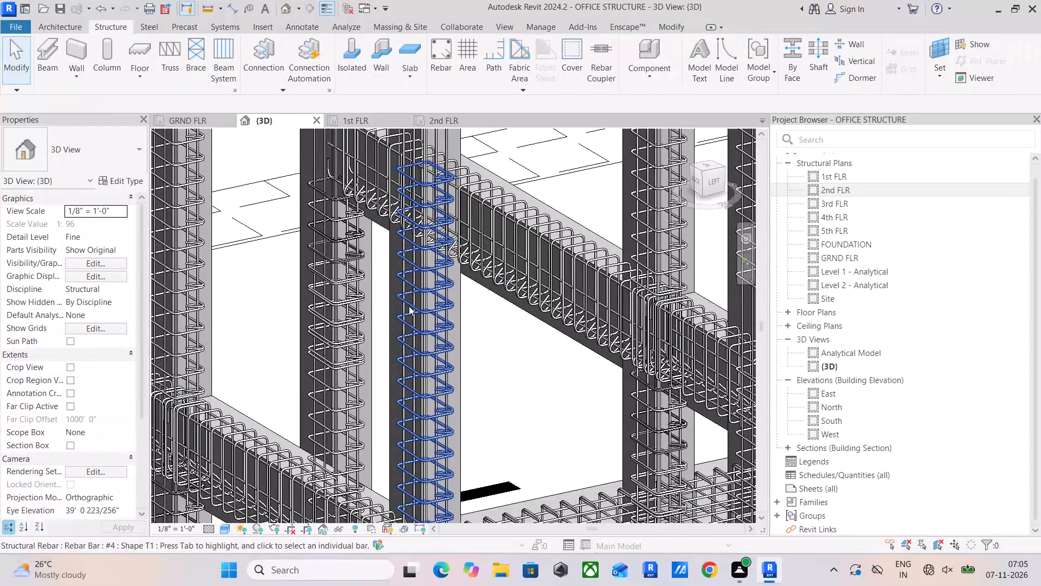
# Delete the duplicate #4 tie set above the beam on the far end column of the newly pasted edge beam line.
pyautogui.scroll(-1, 409, 308)
pyautogui.moveTo(425, 336); pyautogui.dragTo(562, 500, button='middle')
pyautogui.scroll(-3, 470, 452)
pyautogui.moveTo(479, 449); pyautogui.dragTo(667, 446, button='middle')
pyautogui.scroll(4, 419, 341)
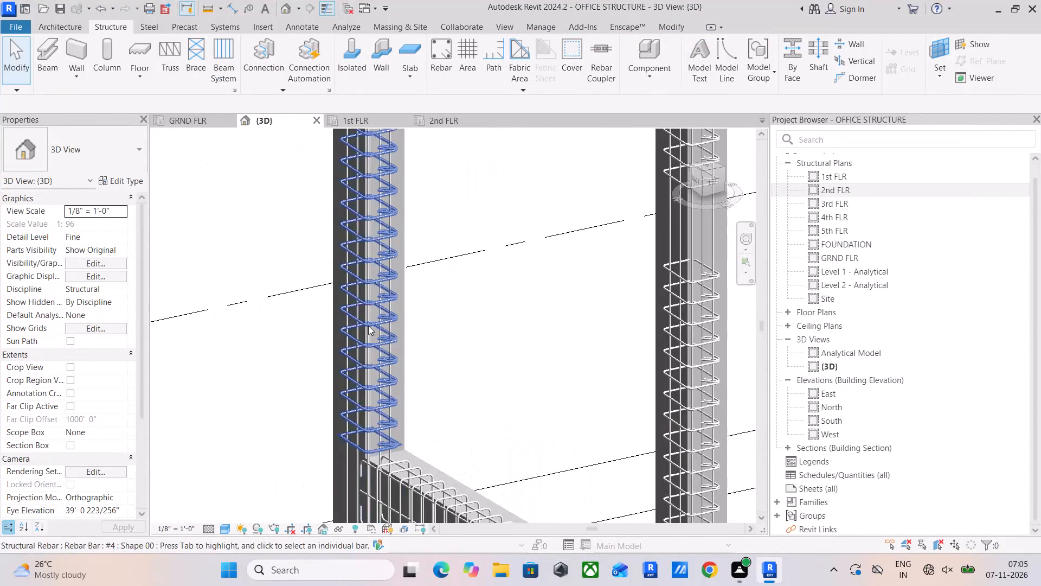
pyautogui.click(367, 322)
pyautogui.press('Delete')
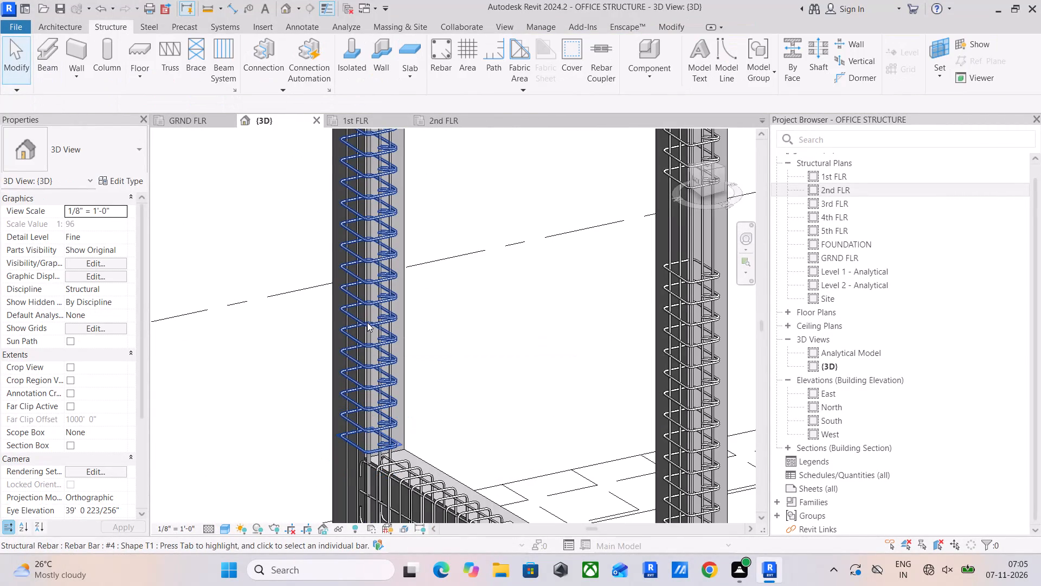
pyautogui.scroll(-4, 439, 305)
pyautogui.moveTo(483, 291); pyautogui.dragTo(473, 227, button='middle')
pyautogui.scroll(-3, 473, 227)
pyautogui.moveTo(473, 228); pyautogui.dragTo(473, 278, button='middle')
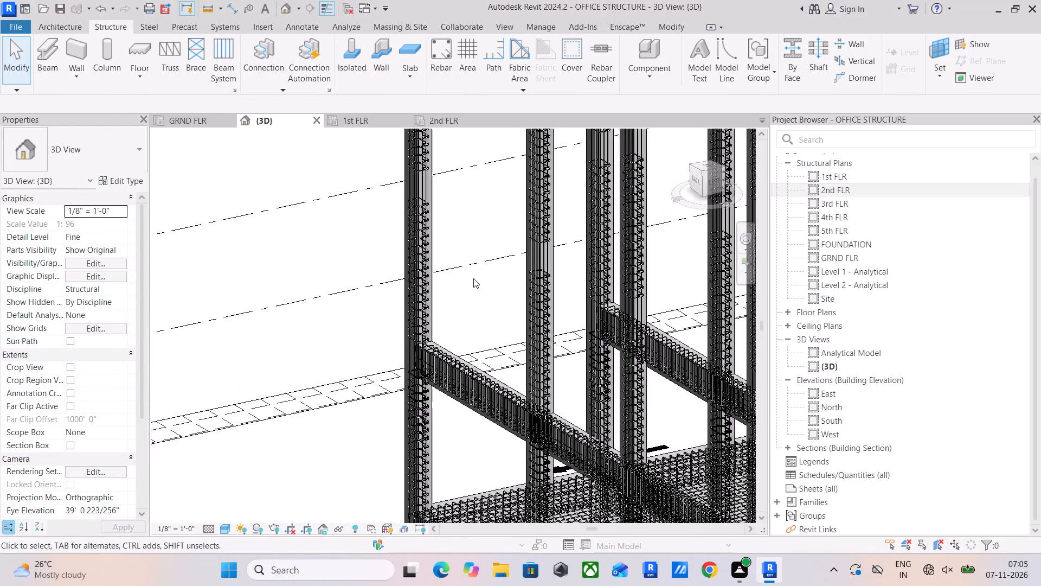
pyautogui.scroll(-2, 473, 278)
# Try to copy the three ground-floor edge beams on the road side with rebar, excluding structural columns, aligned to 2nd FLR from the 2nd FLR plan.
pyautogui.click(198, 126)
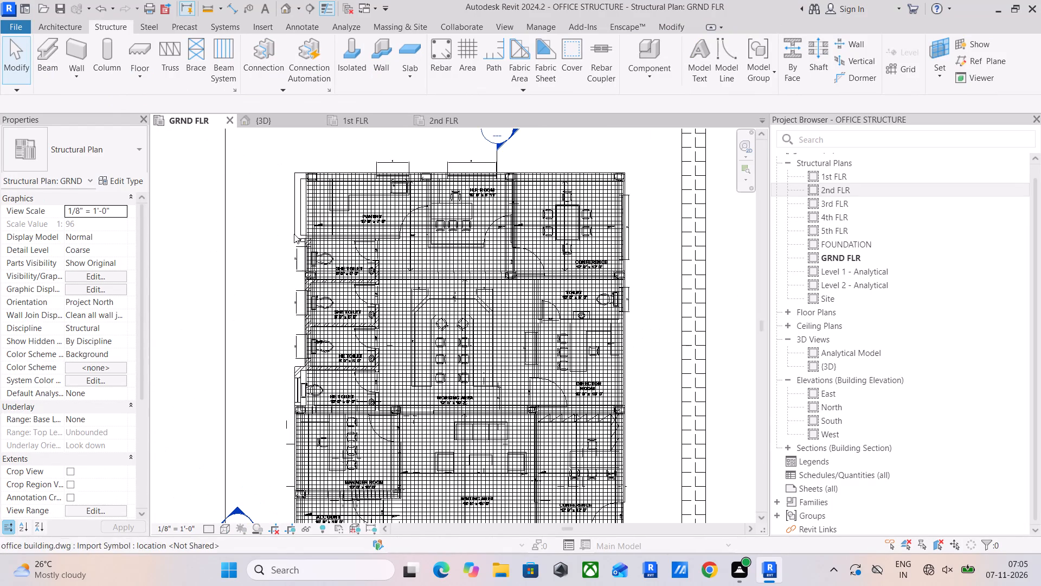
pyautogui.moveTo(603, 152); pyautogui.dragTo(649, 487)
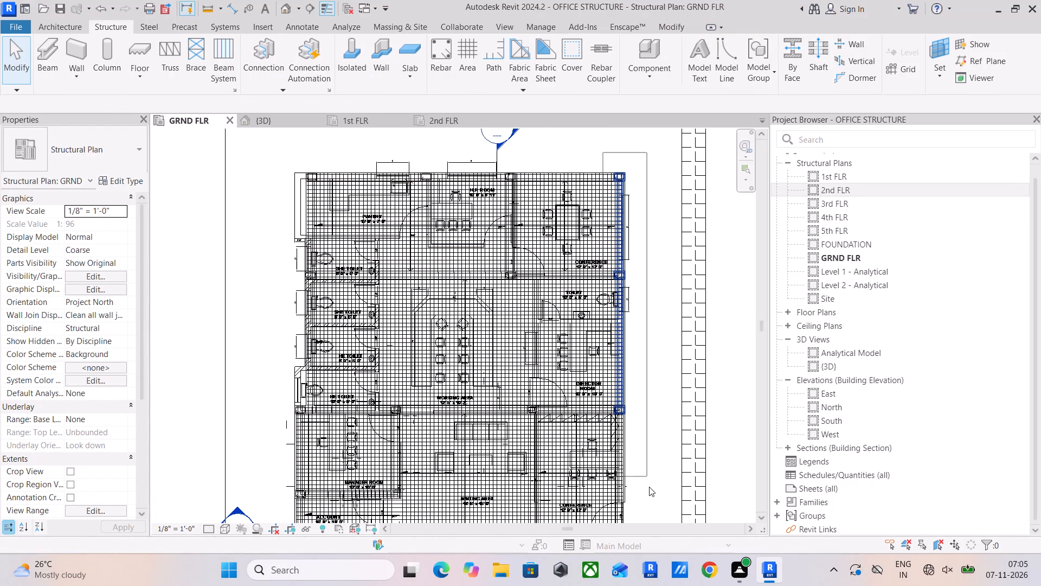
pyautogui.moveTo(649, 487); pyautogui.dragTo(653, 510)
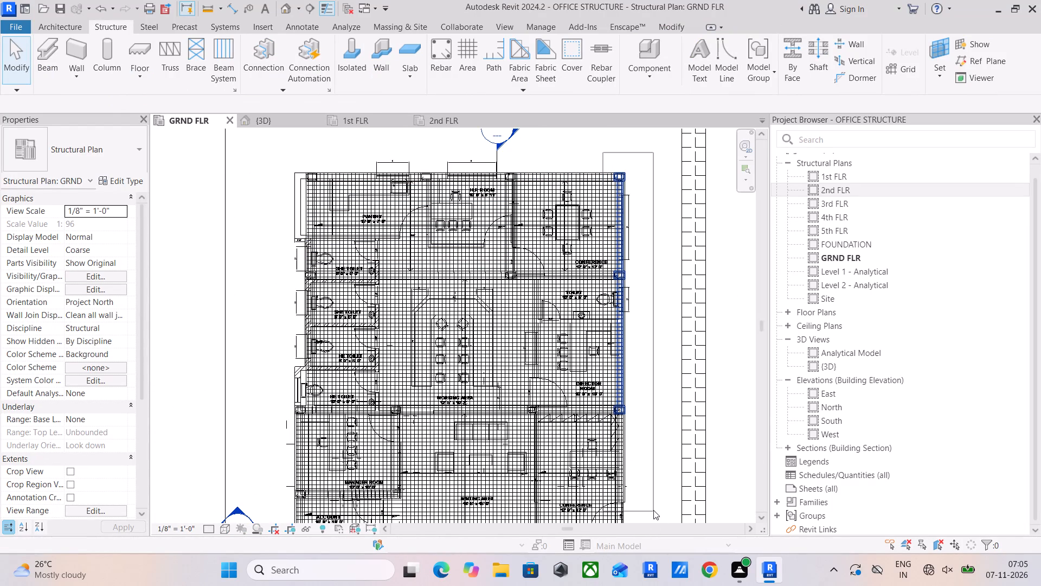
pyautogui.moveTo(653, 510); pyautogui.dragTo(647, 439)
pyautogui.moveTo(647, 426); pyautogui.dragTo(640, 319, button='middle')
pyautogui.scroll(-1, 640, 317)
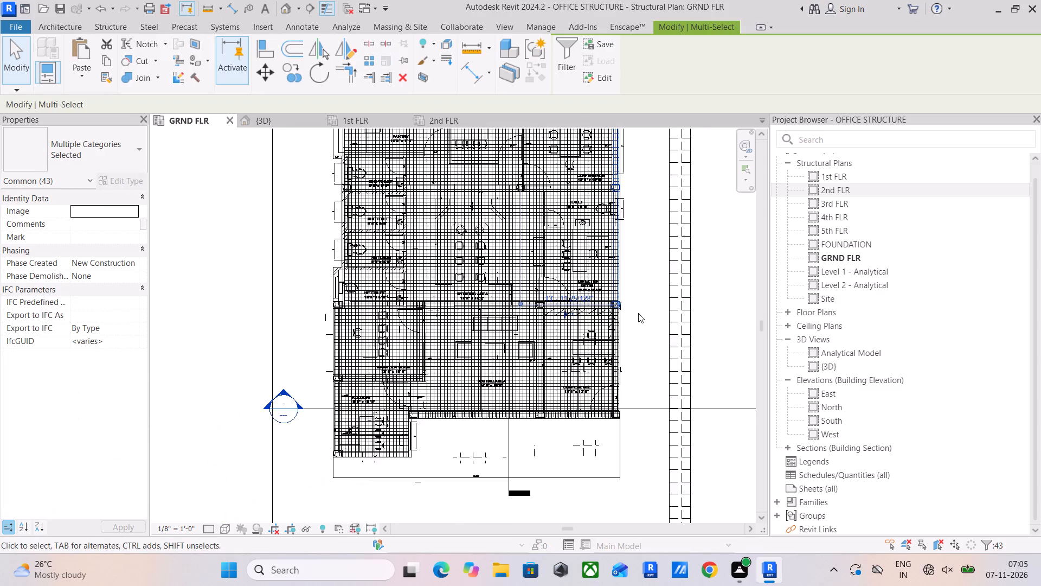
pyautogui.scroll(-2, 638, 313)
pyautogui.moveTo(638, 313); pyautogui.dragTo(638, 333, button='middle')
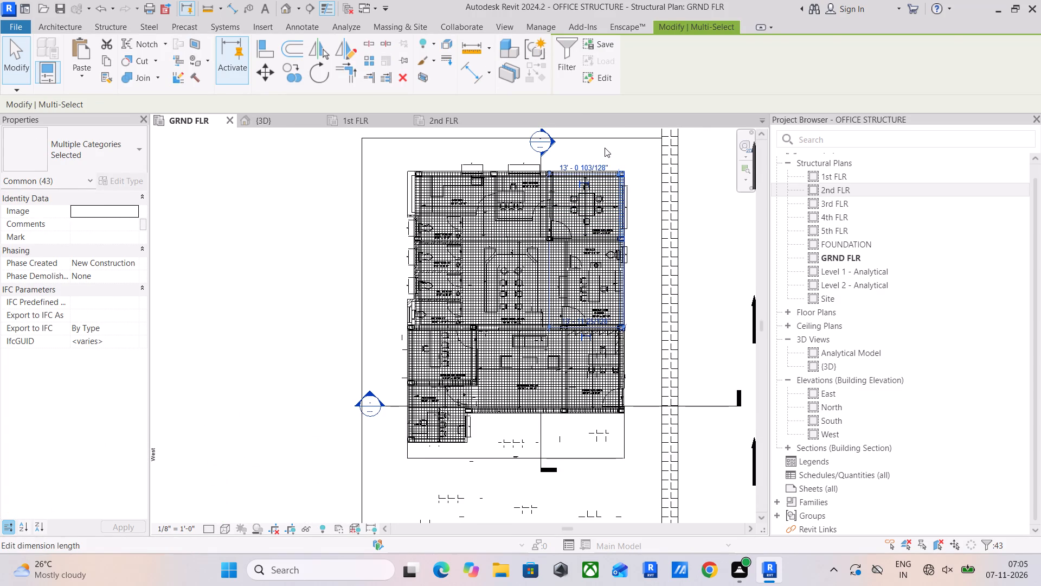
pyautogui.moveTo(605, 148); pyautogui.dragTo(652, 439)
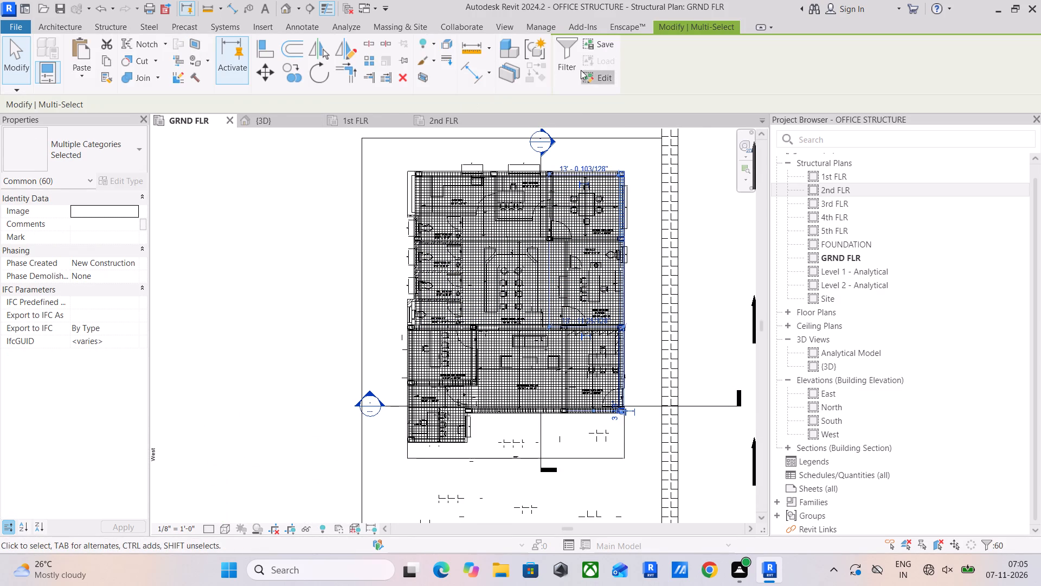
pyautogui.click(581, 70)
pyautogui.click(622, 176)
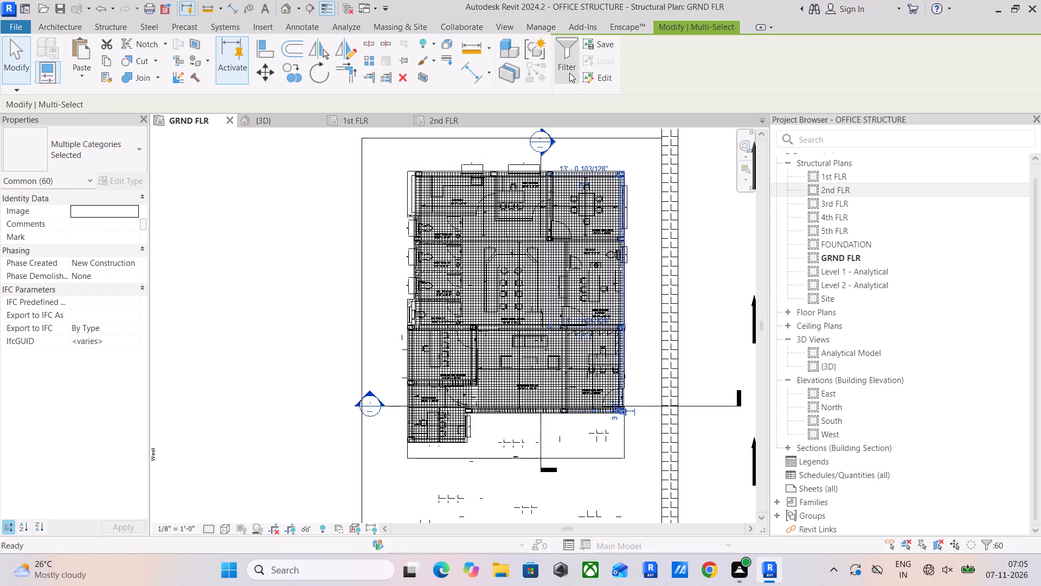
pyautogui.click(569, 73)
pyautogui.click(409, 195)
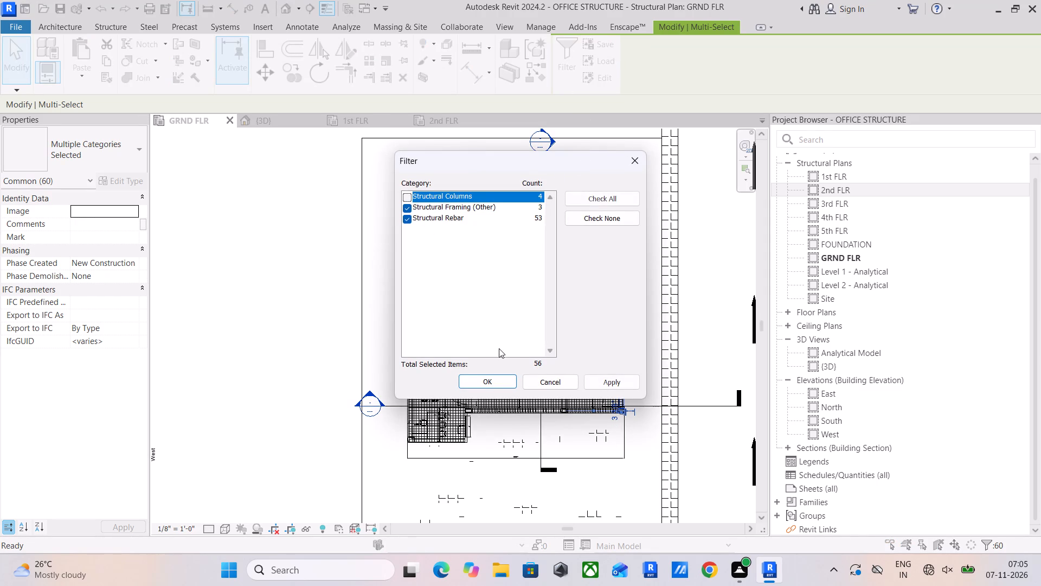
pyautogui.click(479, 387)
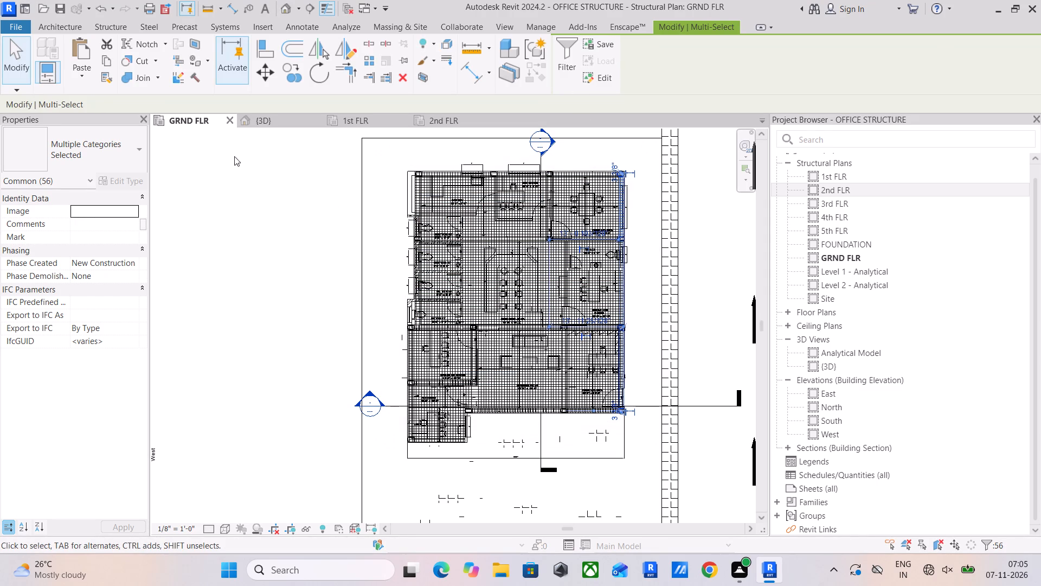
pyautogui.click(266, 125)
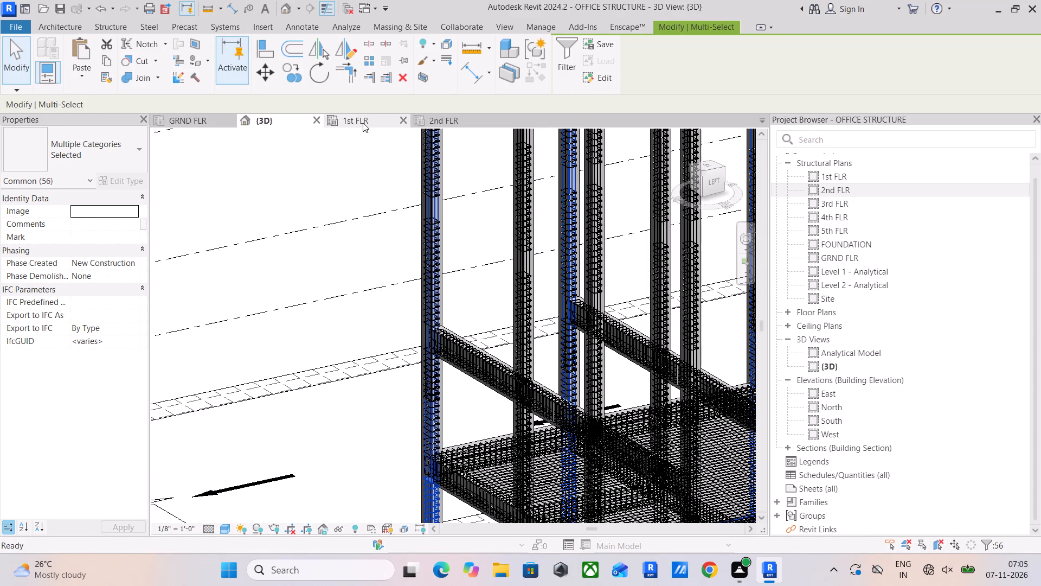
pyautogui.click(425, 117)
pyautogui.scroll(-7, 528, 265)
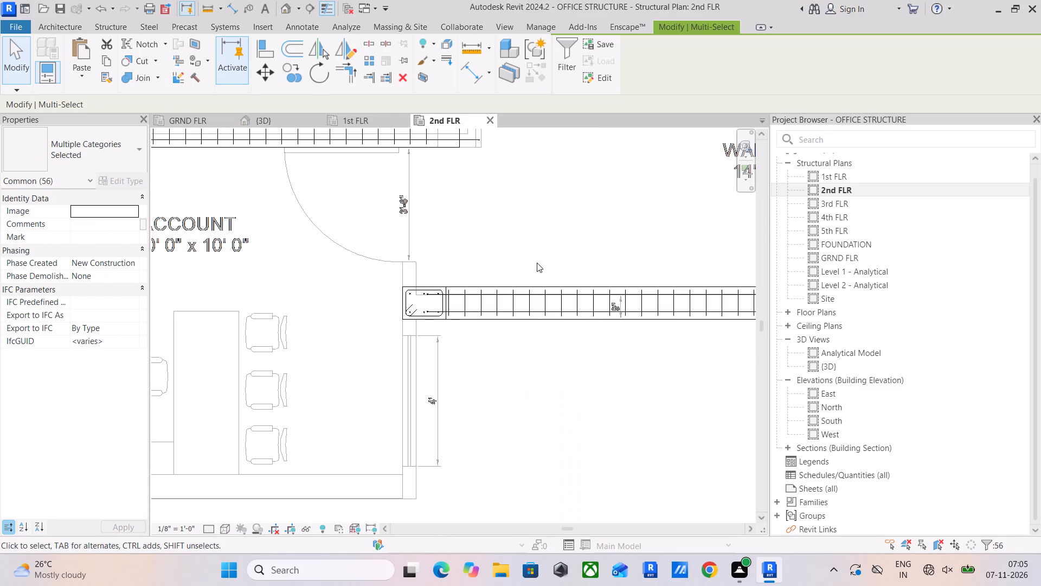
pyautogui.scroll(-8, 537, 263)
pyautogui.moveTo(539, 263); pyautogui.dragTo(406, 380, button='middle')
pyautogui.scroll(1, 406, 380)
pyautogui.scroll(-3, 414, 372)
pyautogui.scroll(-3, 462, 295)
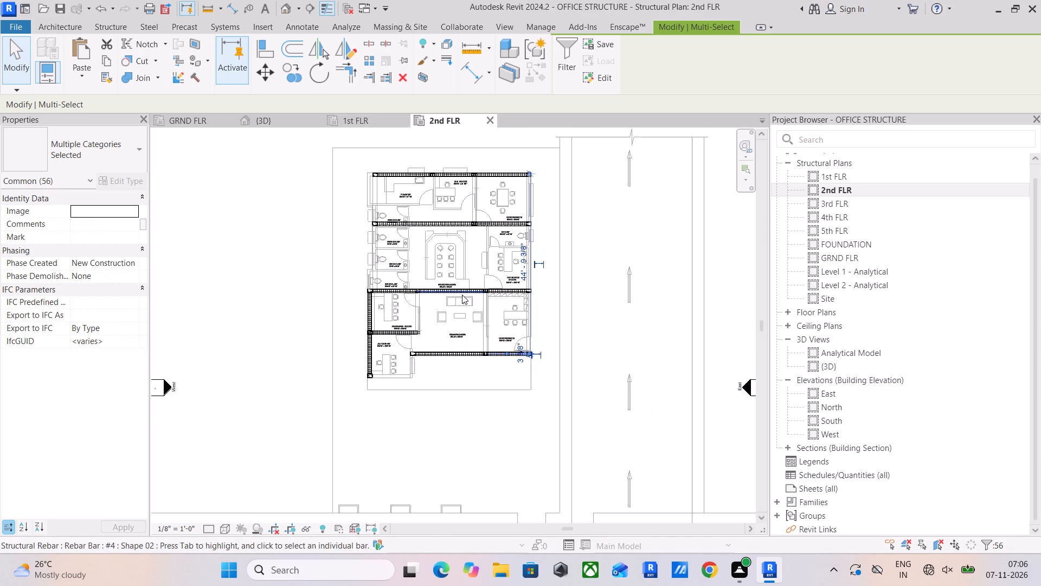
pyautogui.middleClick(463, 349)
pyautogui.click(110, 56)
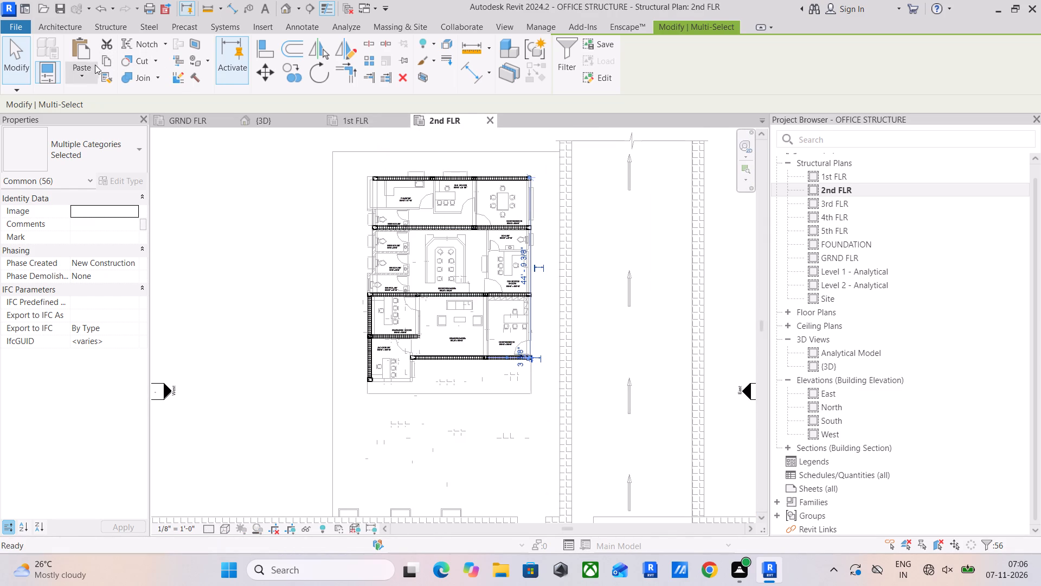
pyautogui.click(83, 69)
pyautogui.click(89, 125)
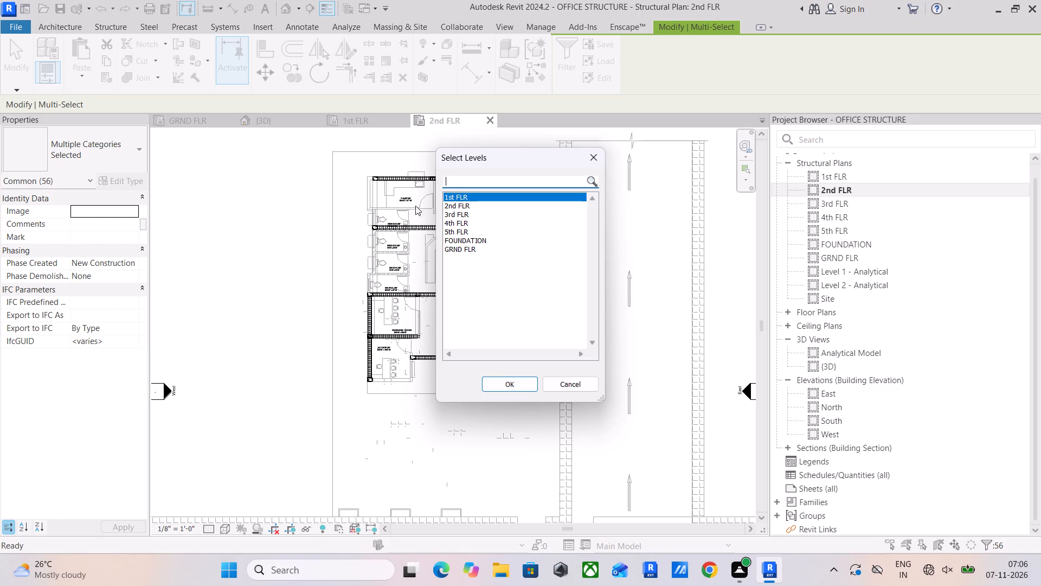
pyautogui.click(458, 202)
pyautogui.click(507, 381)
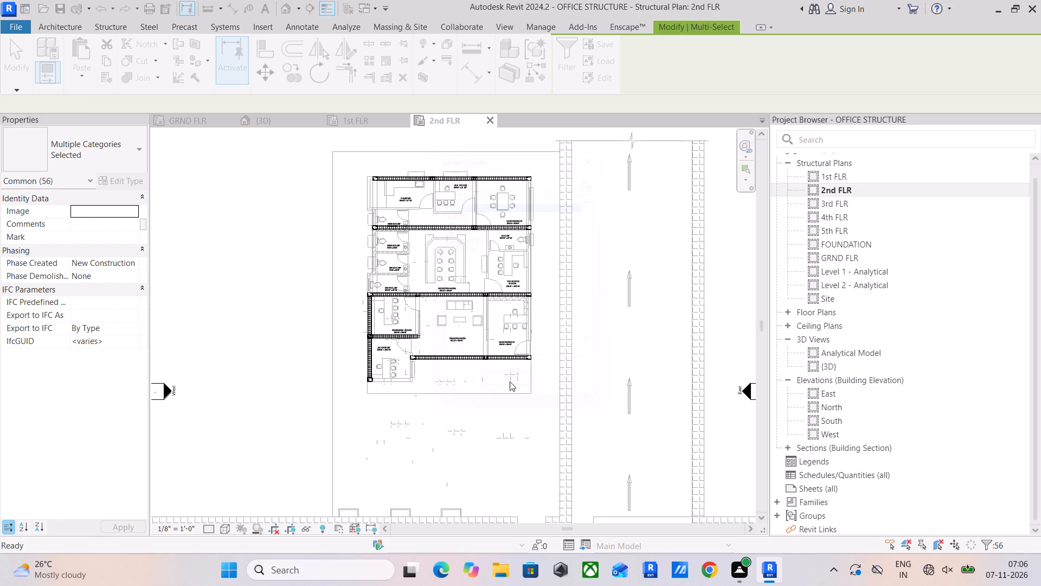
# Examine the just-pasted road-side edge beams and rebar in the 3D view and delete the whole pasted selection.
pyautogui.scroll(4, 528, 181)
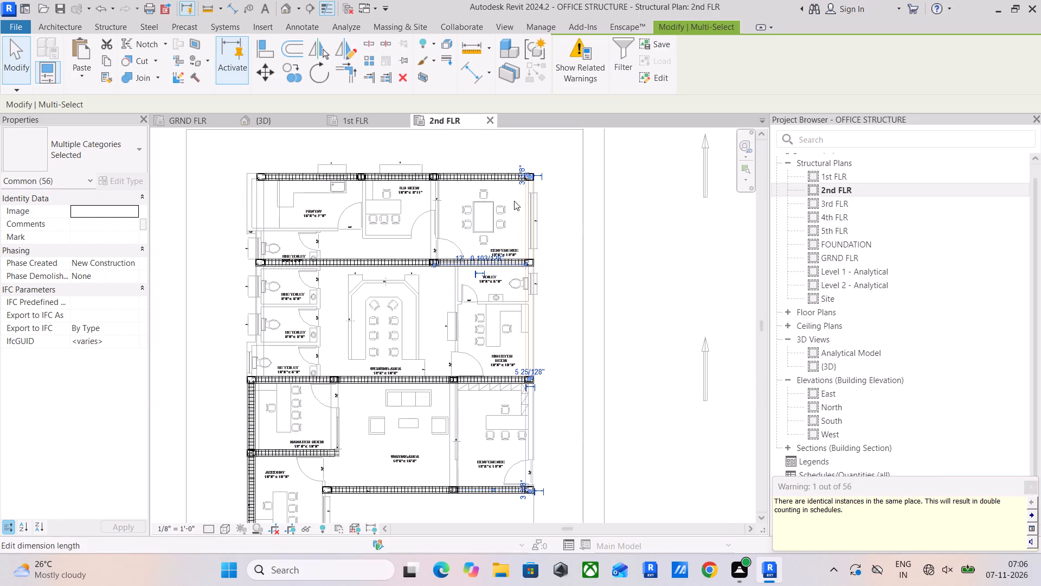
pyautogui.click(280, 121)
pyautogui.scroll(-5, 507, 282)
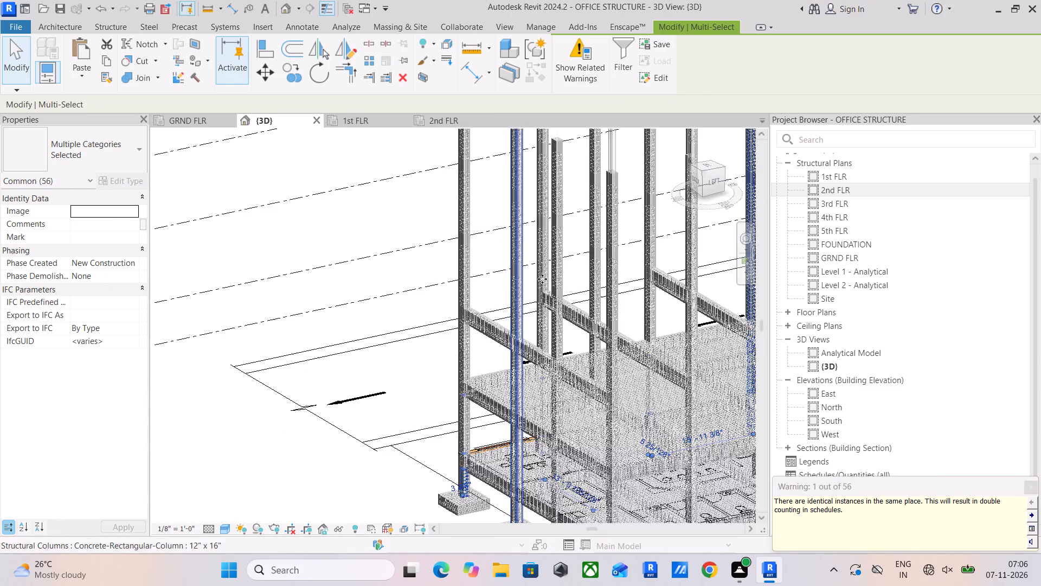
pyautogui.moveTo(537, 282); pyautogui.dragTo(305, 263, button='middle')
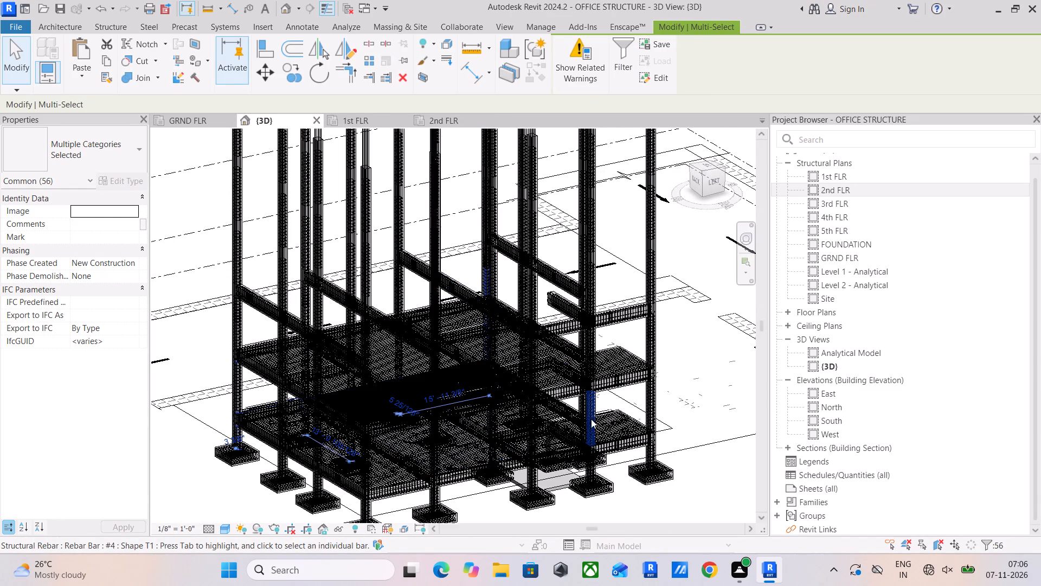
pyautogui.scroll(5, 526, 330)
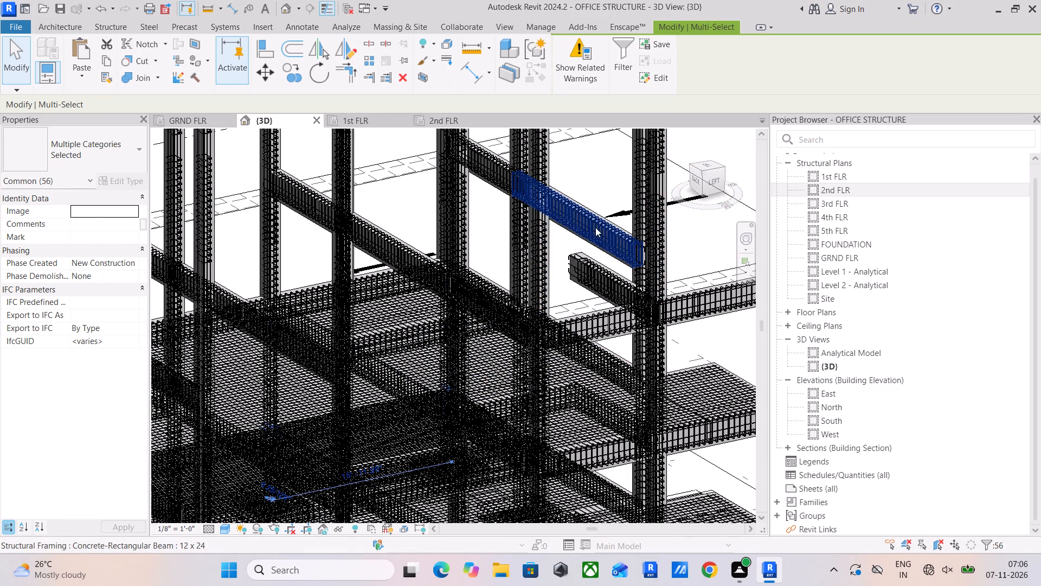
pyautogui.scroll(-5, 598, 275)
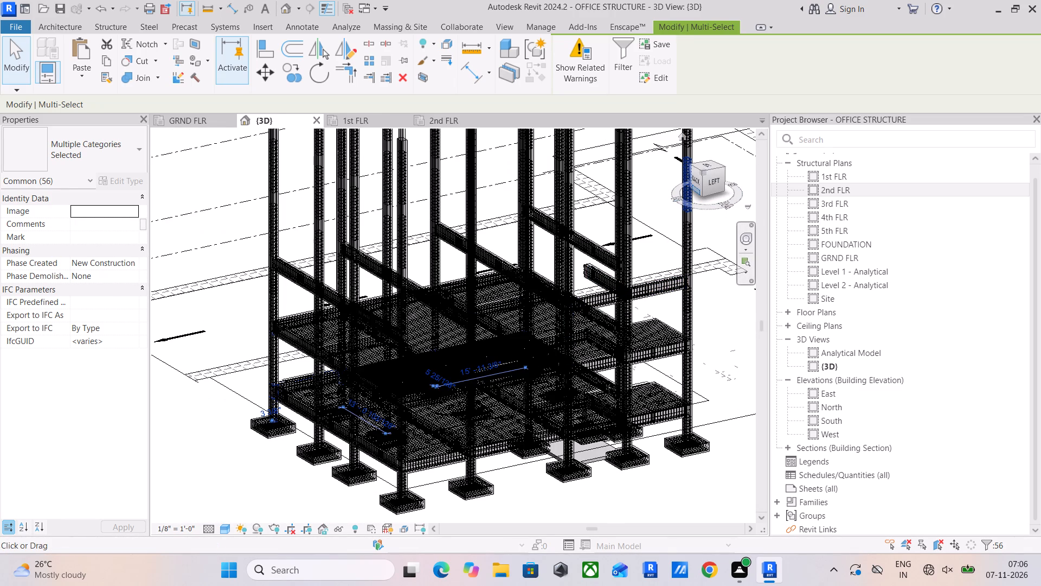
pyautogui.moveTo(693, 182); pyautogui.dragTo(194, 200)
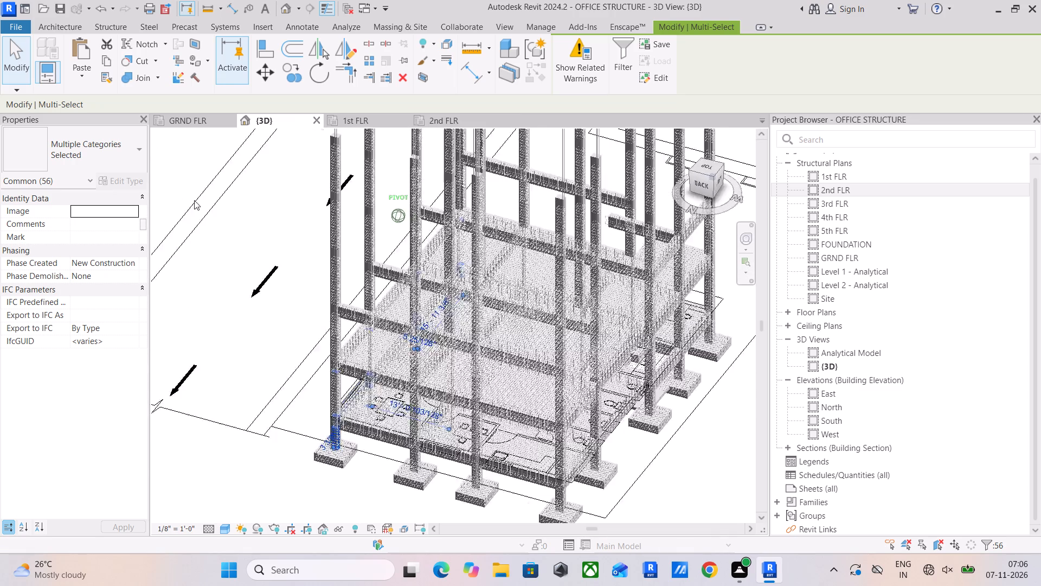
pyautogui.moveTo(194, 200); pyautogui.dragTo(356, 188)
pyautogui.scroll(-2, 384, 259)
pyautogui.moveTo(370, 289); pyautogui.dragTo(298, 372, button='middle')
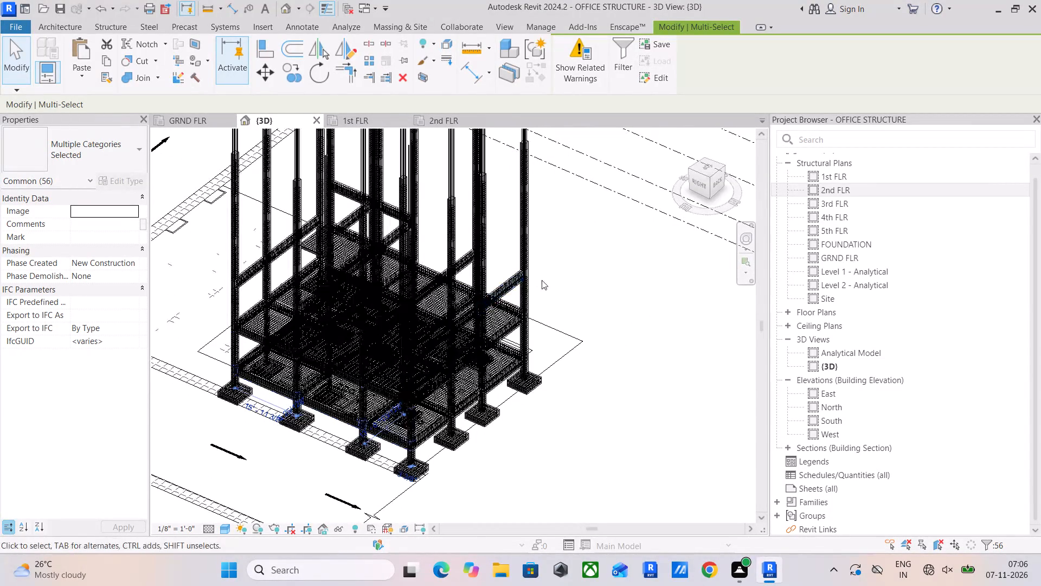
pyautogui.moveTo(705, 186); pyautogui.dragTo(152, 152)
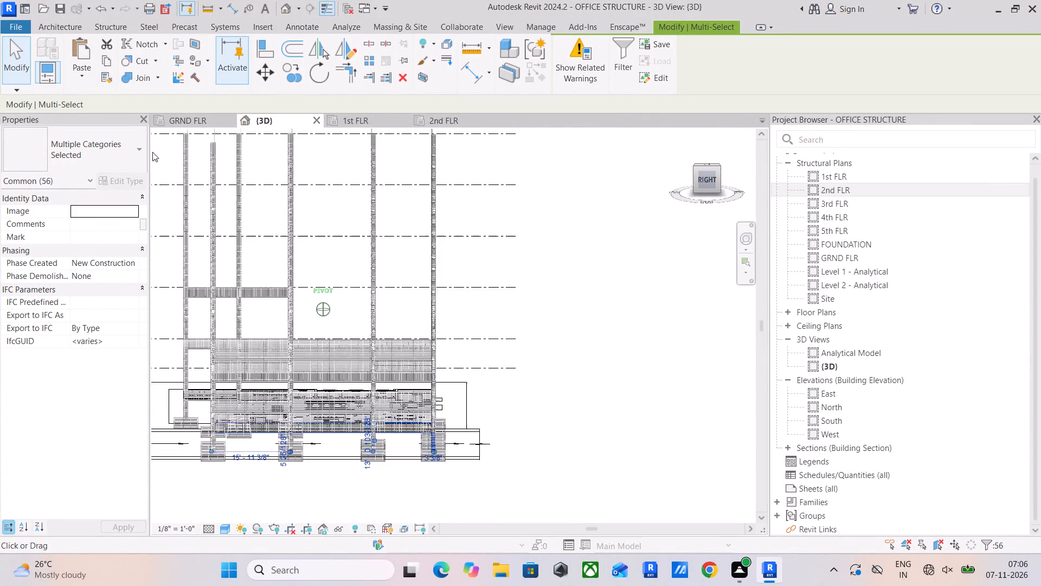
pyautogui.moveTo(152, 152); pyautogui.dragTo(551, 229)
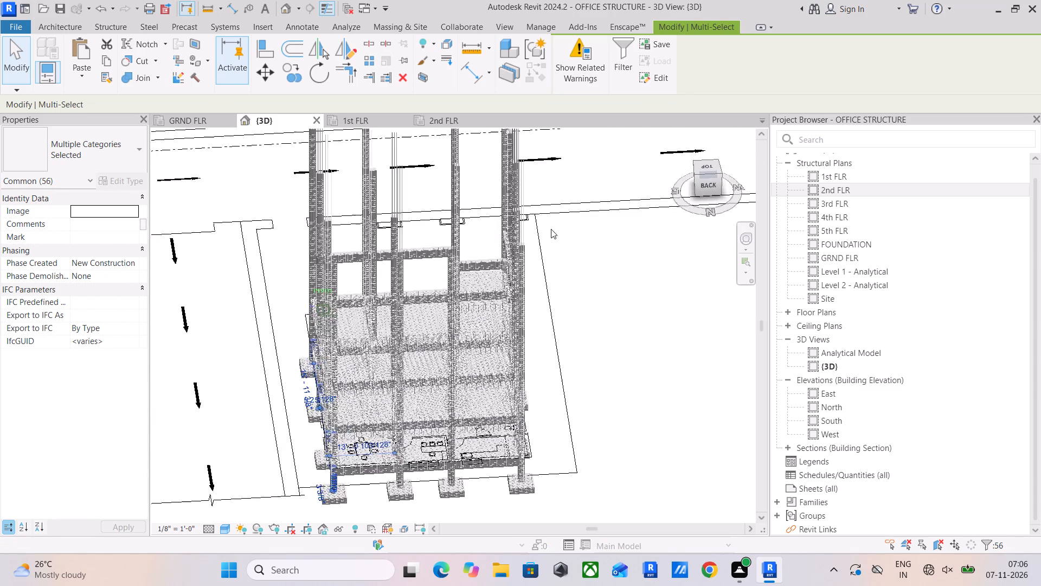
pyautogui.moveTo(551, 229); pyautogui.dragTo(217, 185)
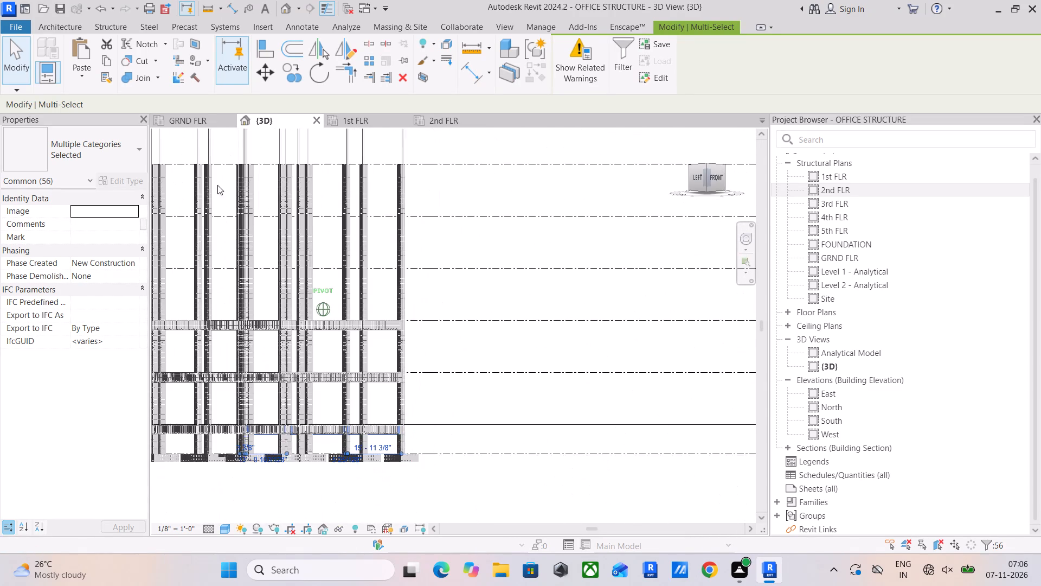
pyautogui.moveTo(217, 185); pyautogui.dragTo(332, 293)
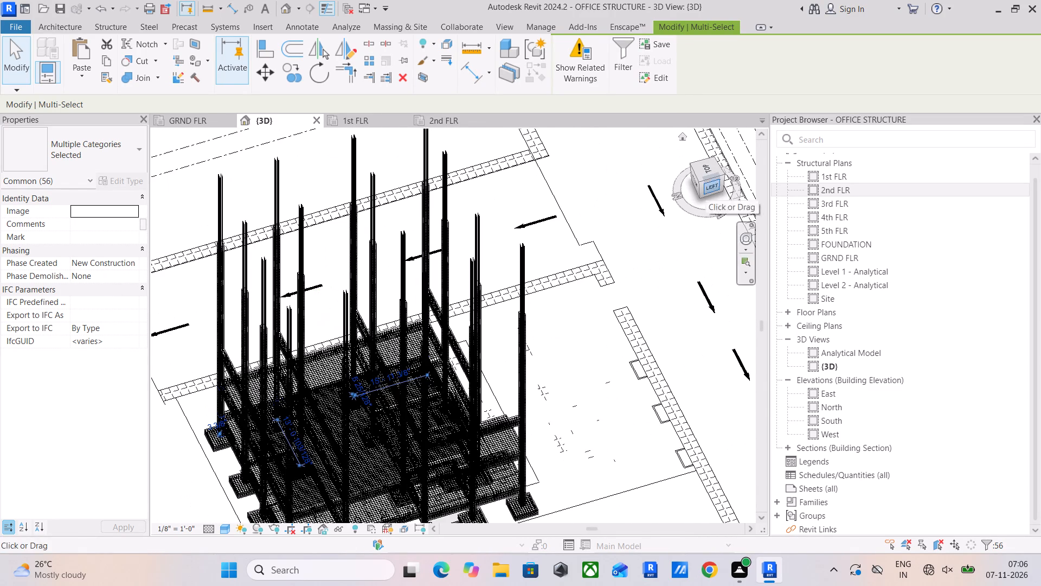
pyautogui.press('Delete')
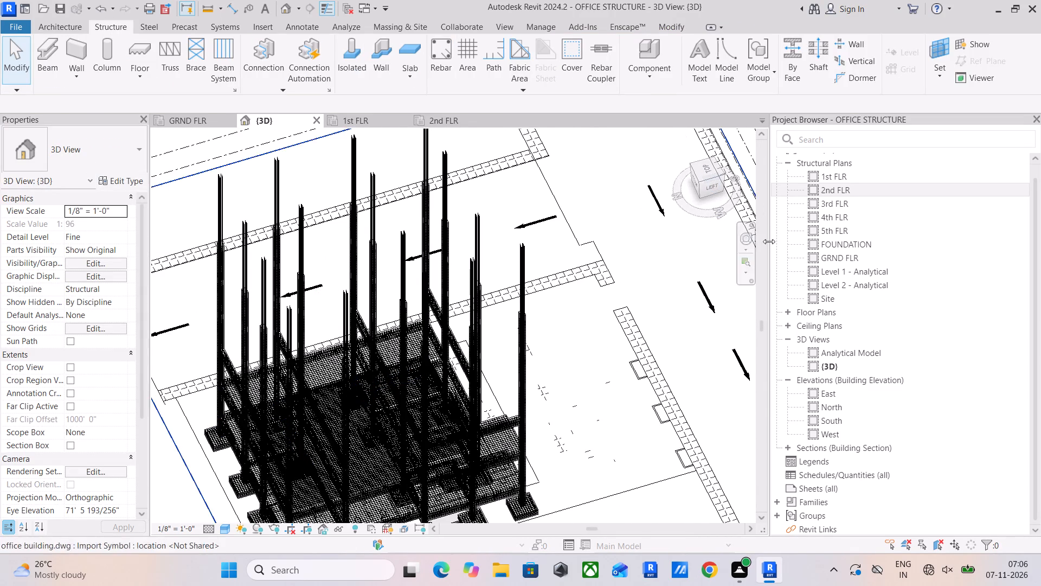
# Copy the three road-side edge beams with their rebar from the GRND FLR plan, excluding structural columns, and paste them aligned to 2nd FLR.
pyautogui.click(185, 118)
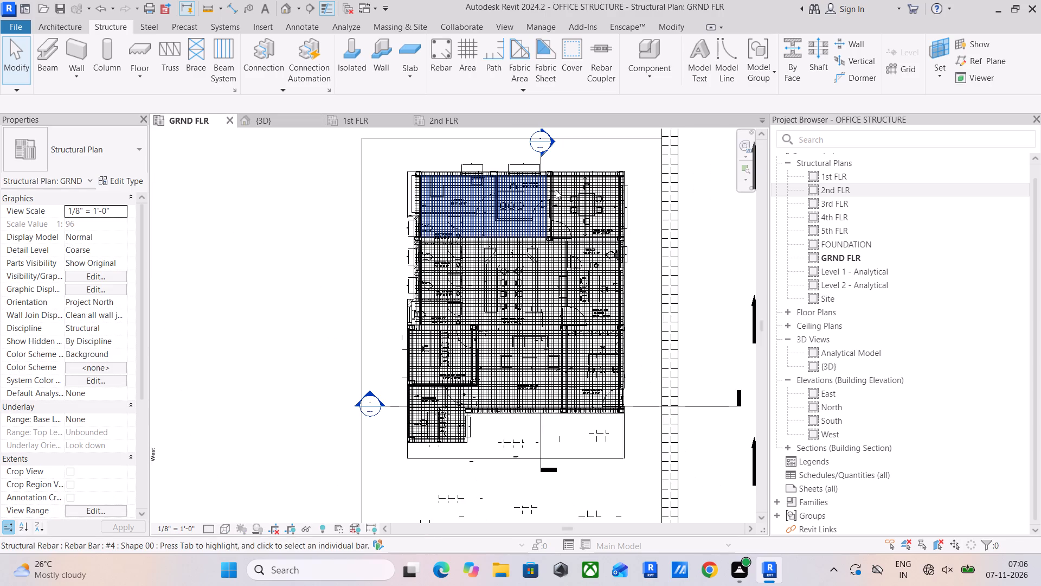
pyautogui.scroll(3, 586, 175)
pyautogui.moveTo(584, 175); pyautogui.dragTo(523, 133, button='middle')
pyautogui.scroll(-2, 575, 143)
pyautogui.moveTo(584, 155); pyautogui.dragTo(574, 187, button='middle')
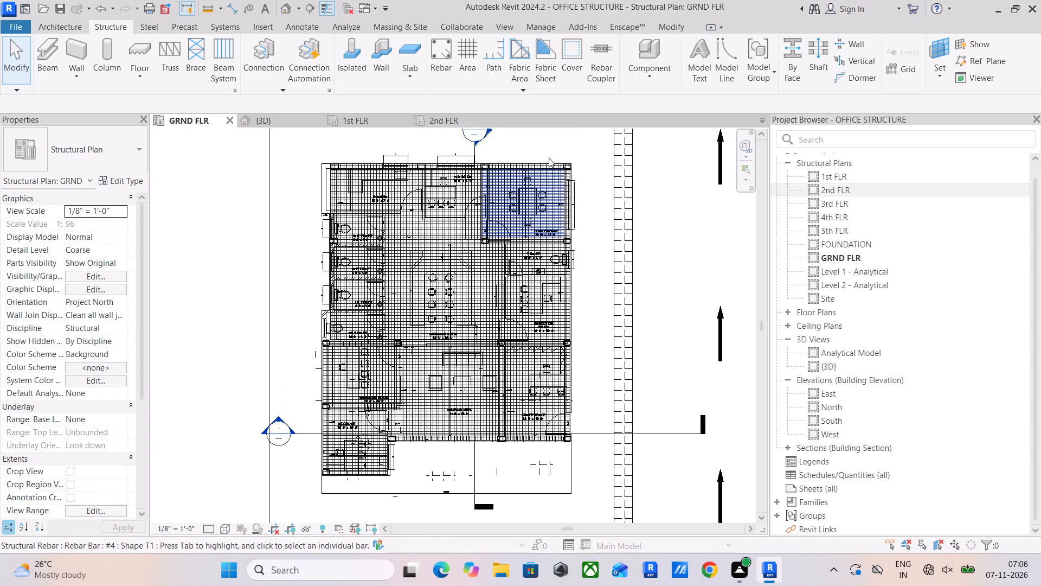
pyautogui.moveTo(546, 141); pyautogui.dragTo(594, 450)
pyautogui.click(555, 55)
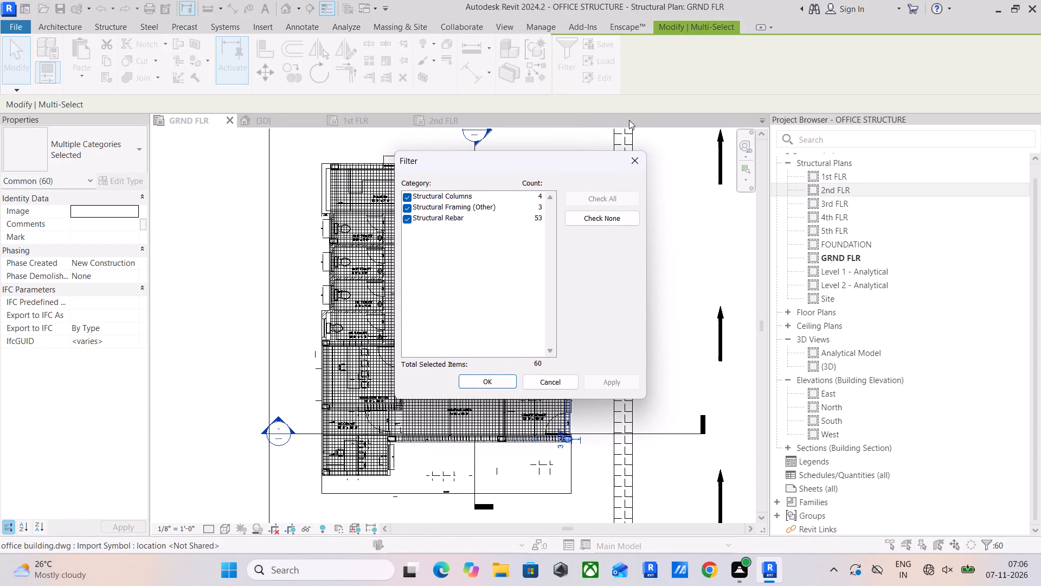
pyautogui.click(406, 195)
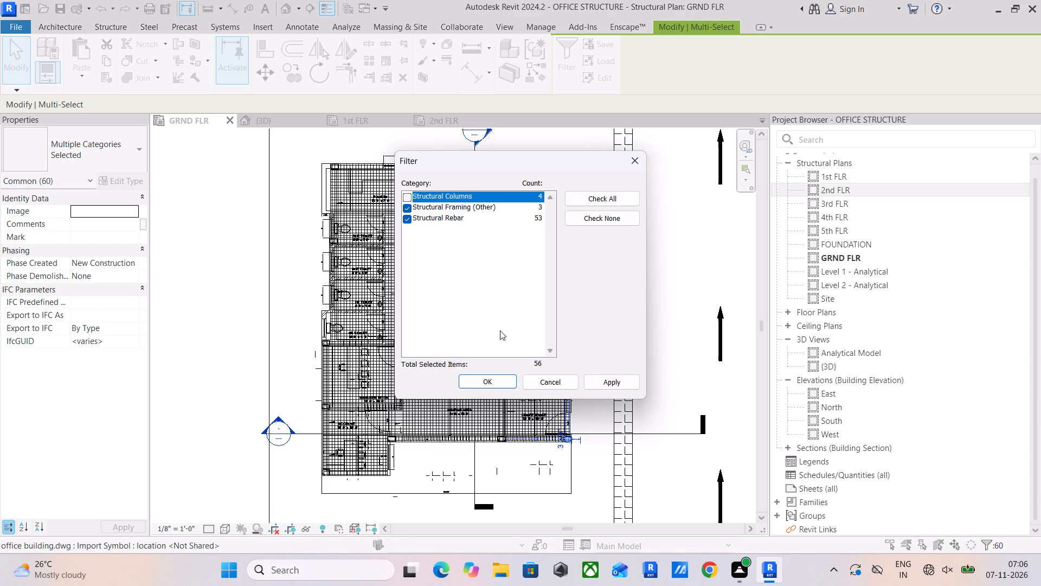
pyautogui.click(480, 381)
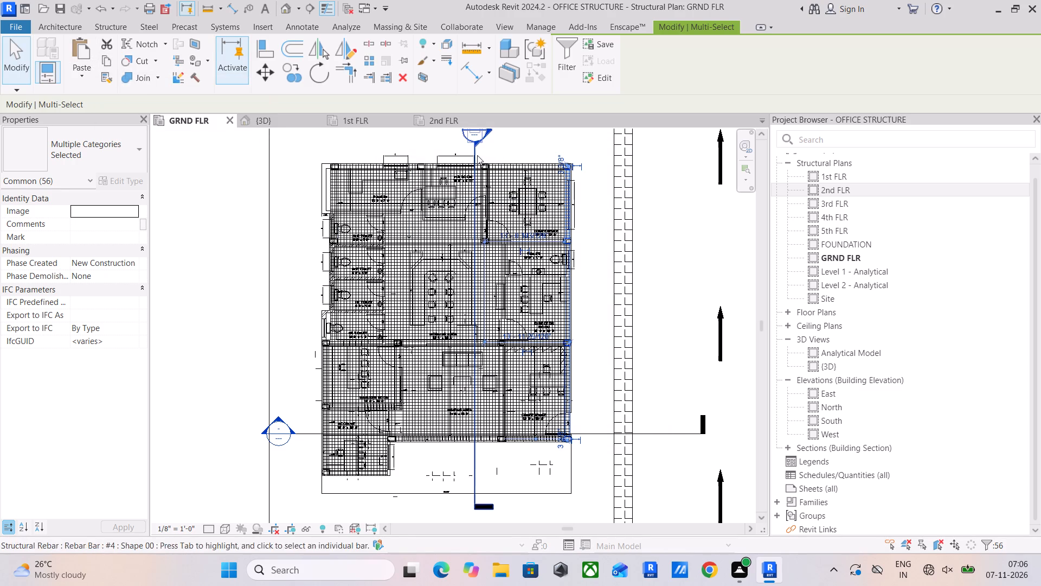
pyautogui.click(110, 58)
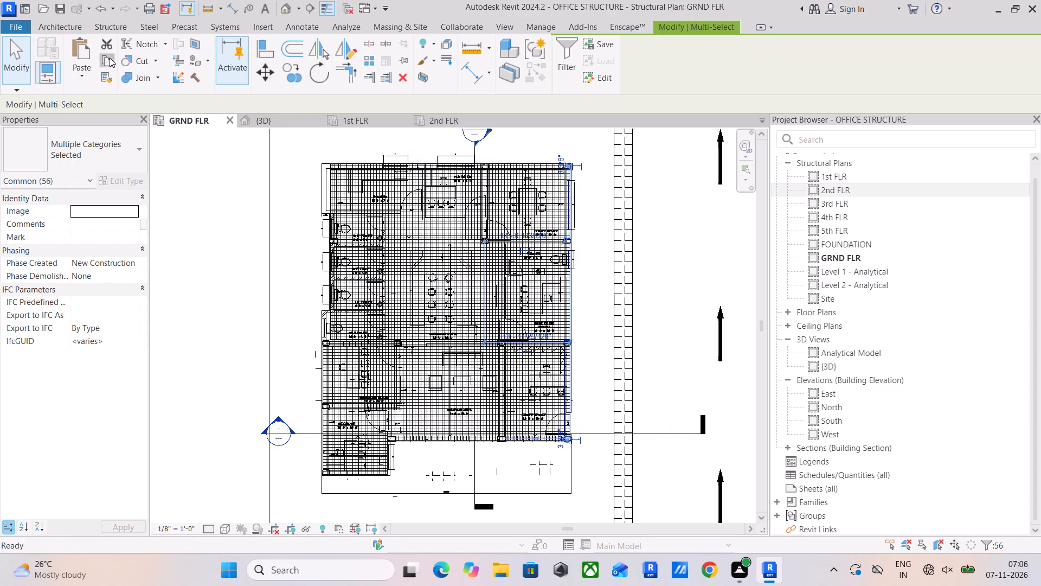
pyautogui.click(86, 76)
pyautogui.click(120, 128)
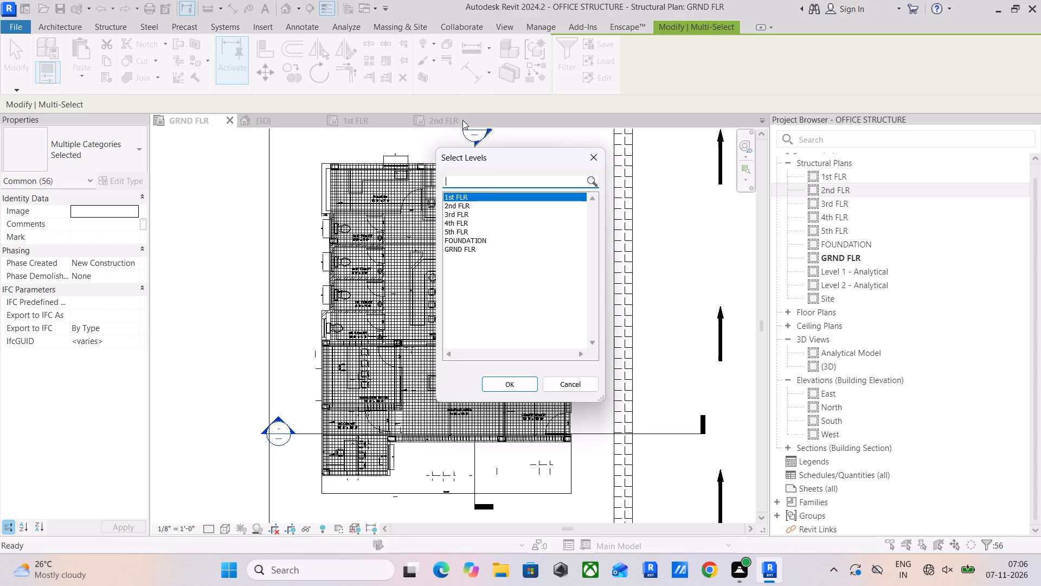
pyautogui.click(471, 206)
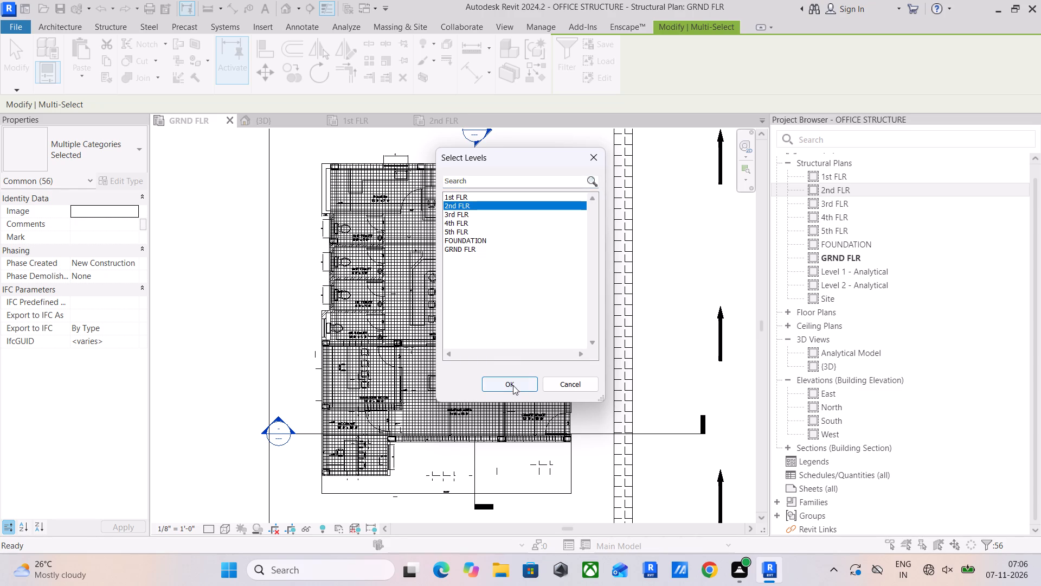
pyautogui.click(514, 382)
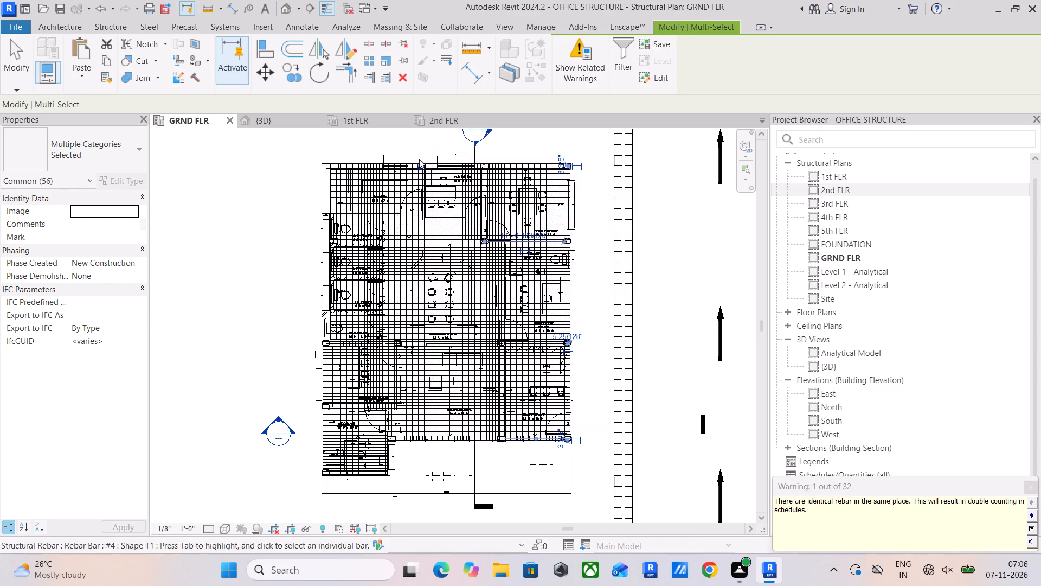
# In the 3D view, delete the duplicate #4 tie set above the beam on the corner column at the near end of the pasted road-side beam line.
pyautogui.click(279, 119)
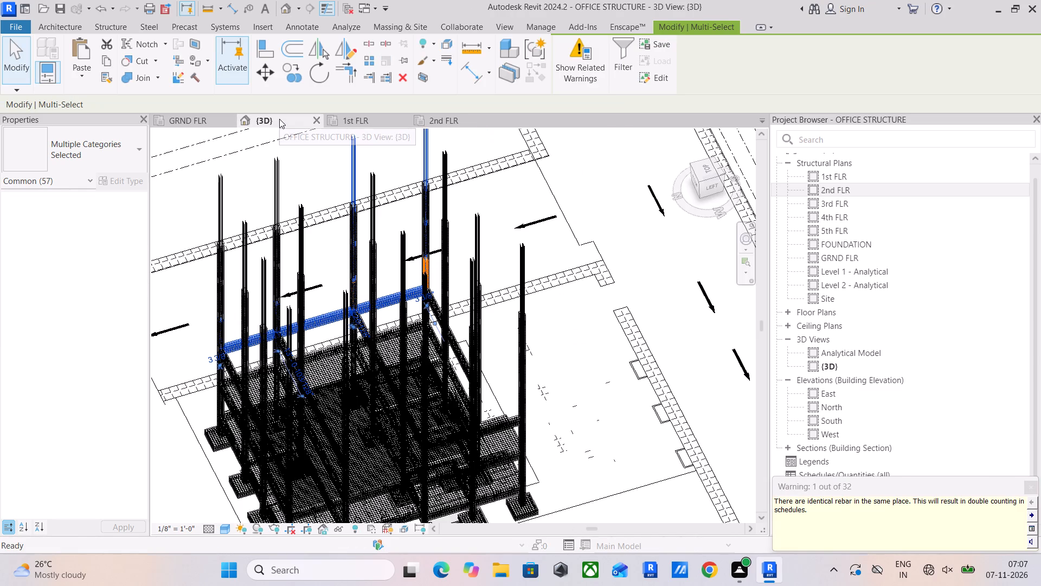
pyautogui.scroll(9, 427, 263)
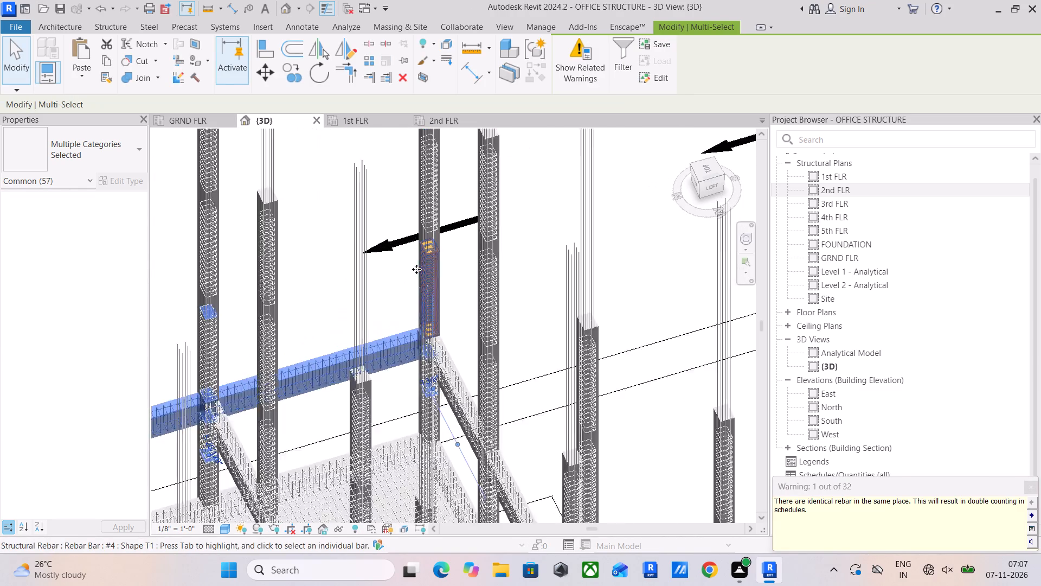
pyautogui.scroll(4, 388, 281)
pyautogui.click(387, 280)
pyautogui.click(460, 235)
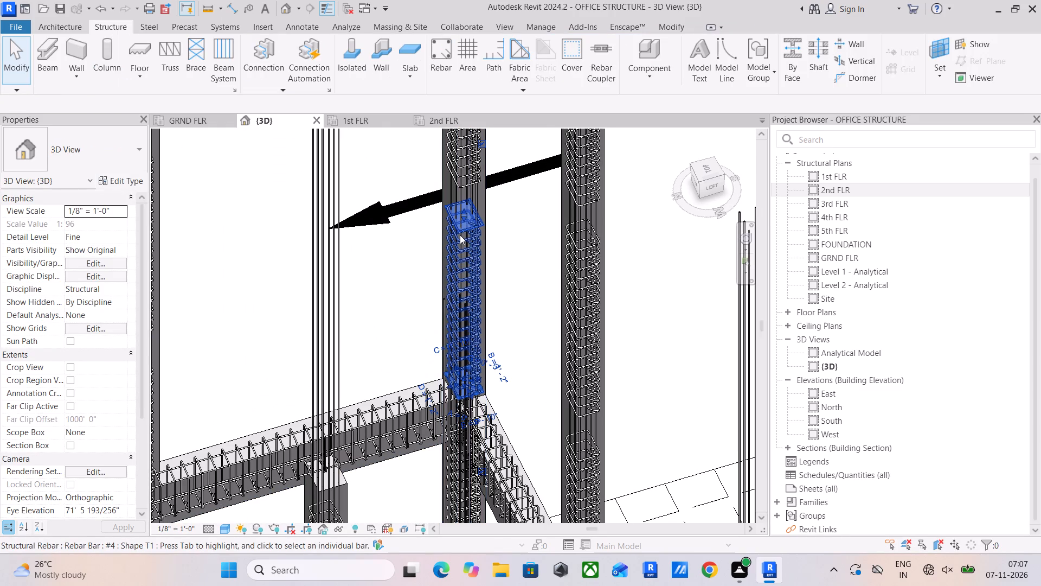
pyautogui.press('Delete')
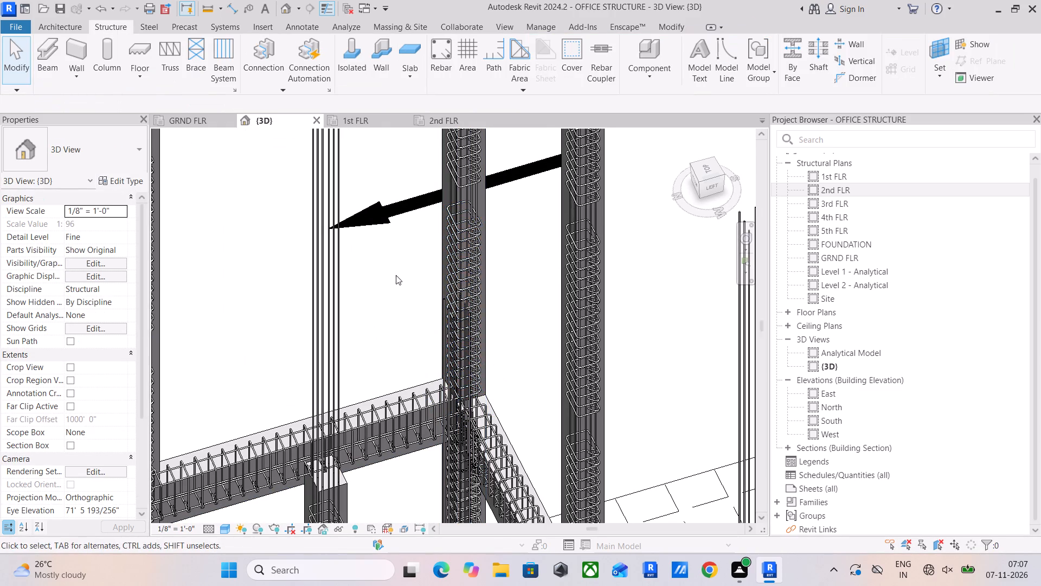
# Delete the duplicate #4 tie set above the beam on the first intermediate column of the pasted road-side beam line.
pyautogui.moveTo(396, 276); pyautogui.dragTo(691, 227, button='middle')
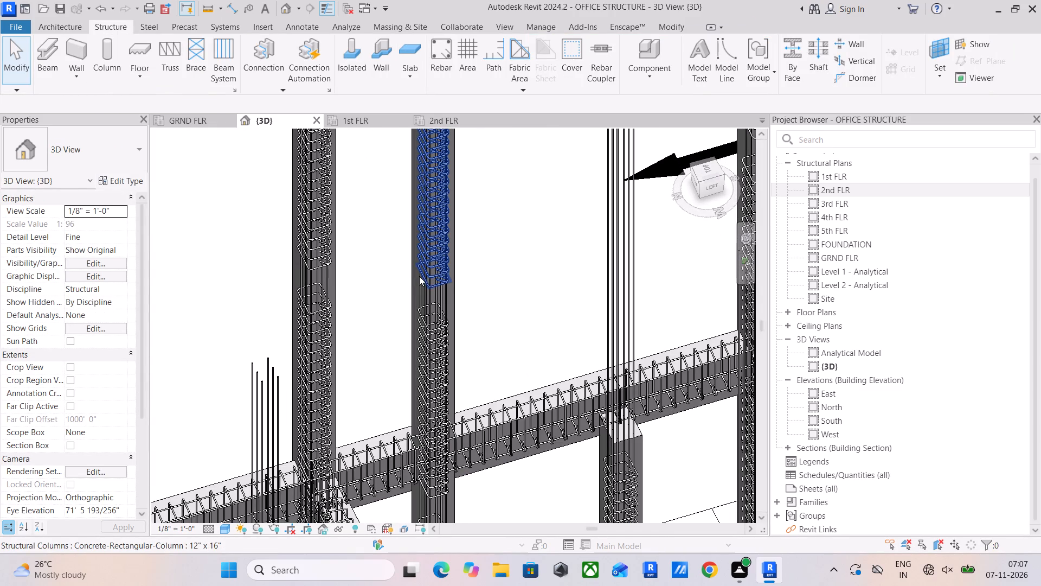
pyautogui.click(426, 276)
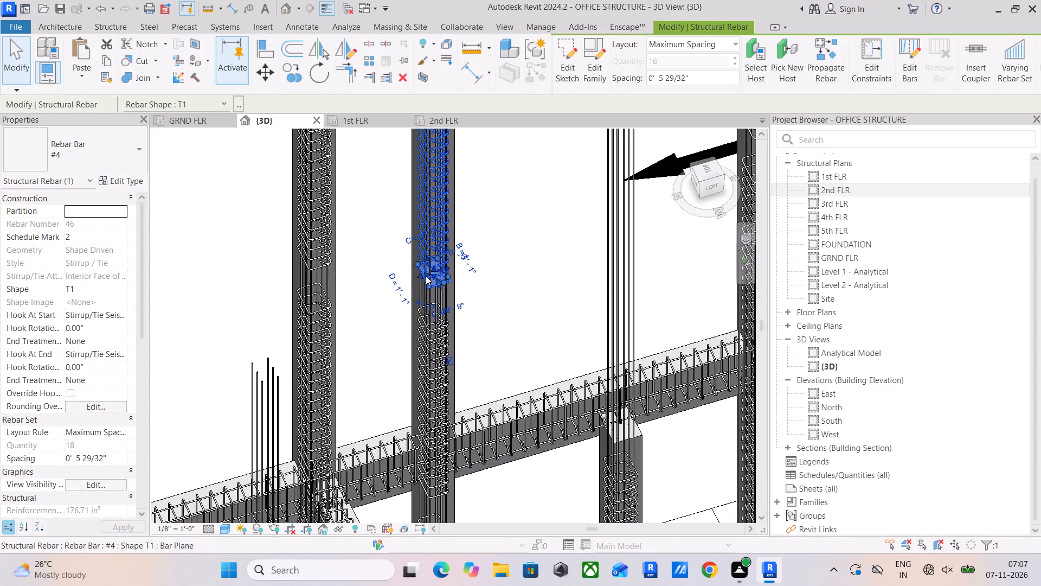
pyautogui.click(439, 334)
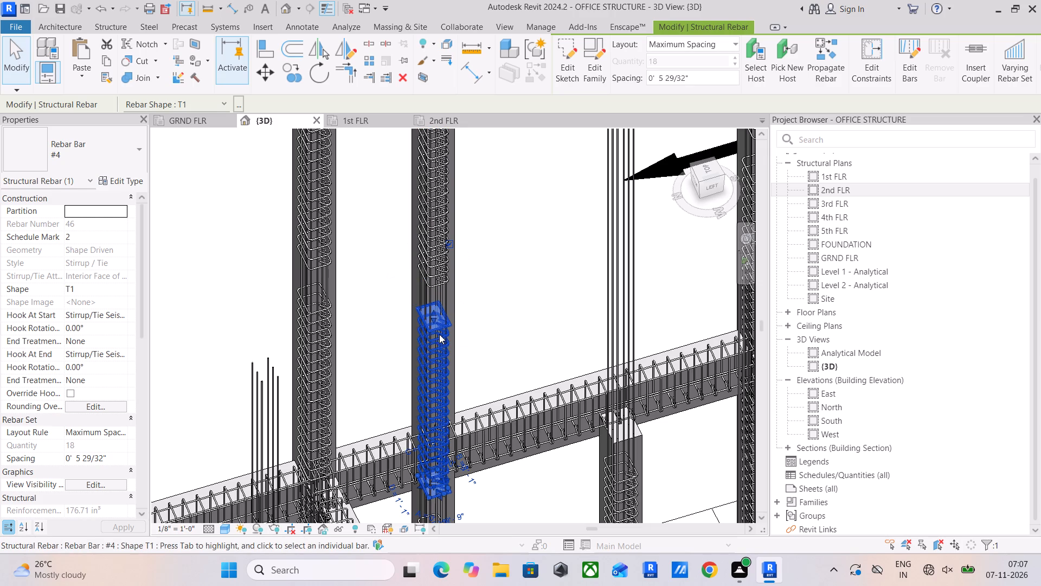
pyautogui.click(318, 323)
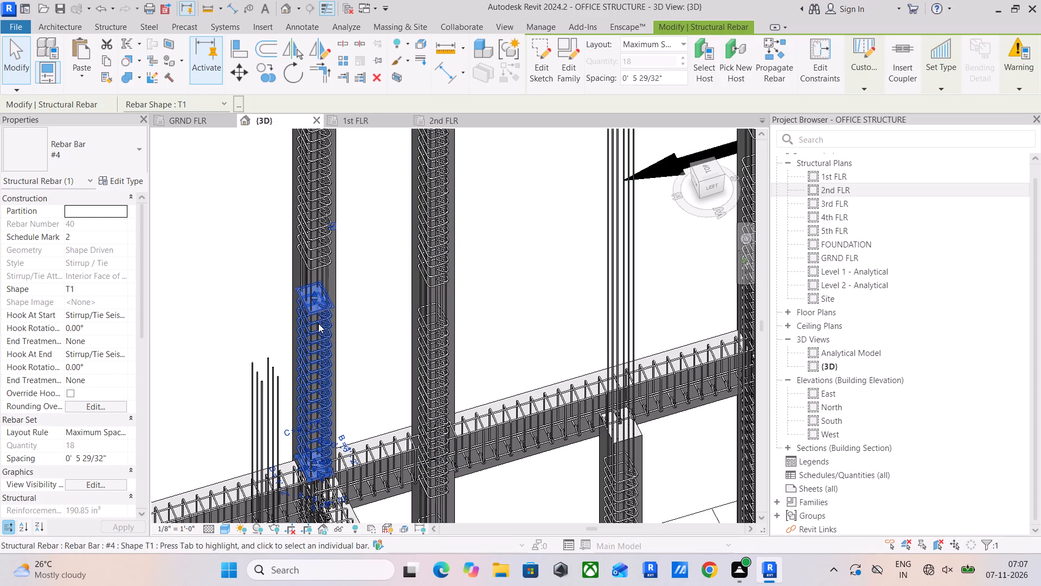
pyautogui.press('Delete')
# Delete the duplicate #4 tie set above the beam on the second intermediate column of the pasted road-side beam line.
pyautogui.moveTo(343, 329); pyautogui.dragTo(622, 209, button='middle')
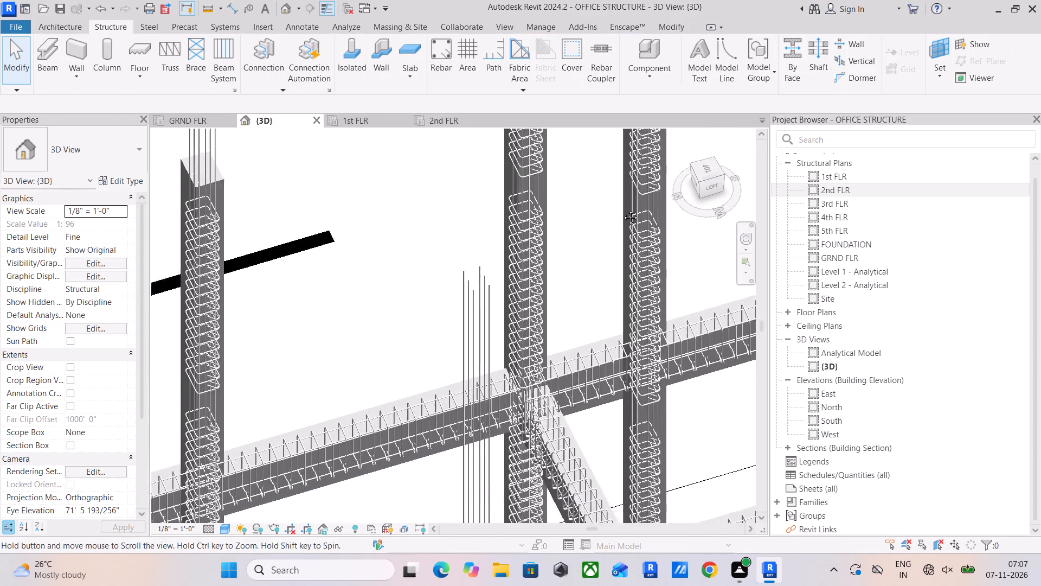
pyautogui.moveTo(622, 209); pyautogui.dragTo(712, 173, button='middle')
pyautogui.click(198, 346)
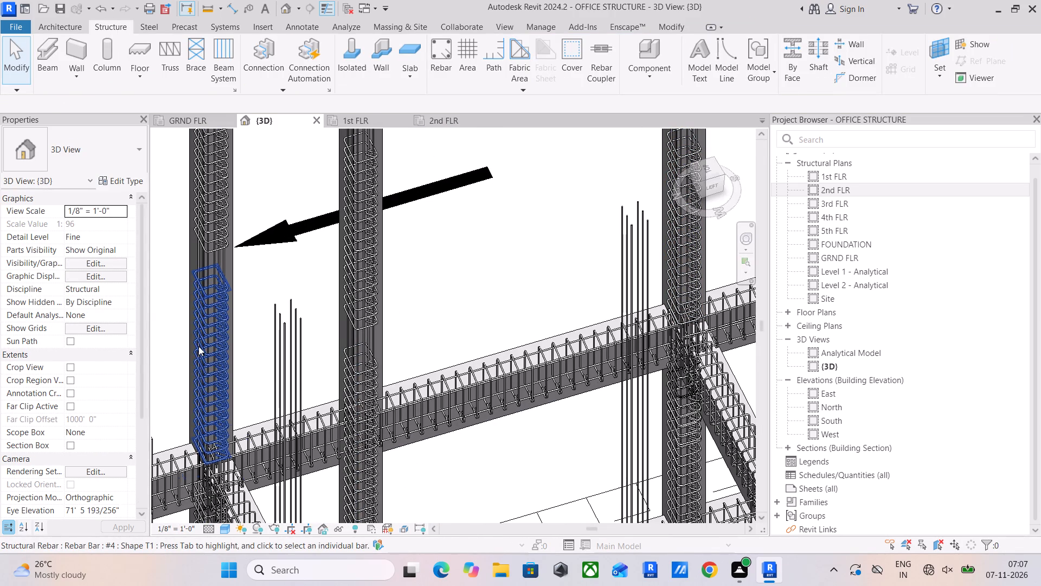
pyautogui.press('Delete')
# Delete the duplicate #4 tie set above the beam on the far end column of the pasted road-side beam line.
pyautogui.moveTo(209, 344); pyautogui.dragTo(708, 175, button='middle')
pyautogui.click(354, 313)
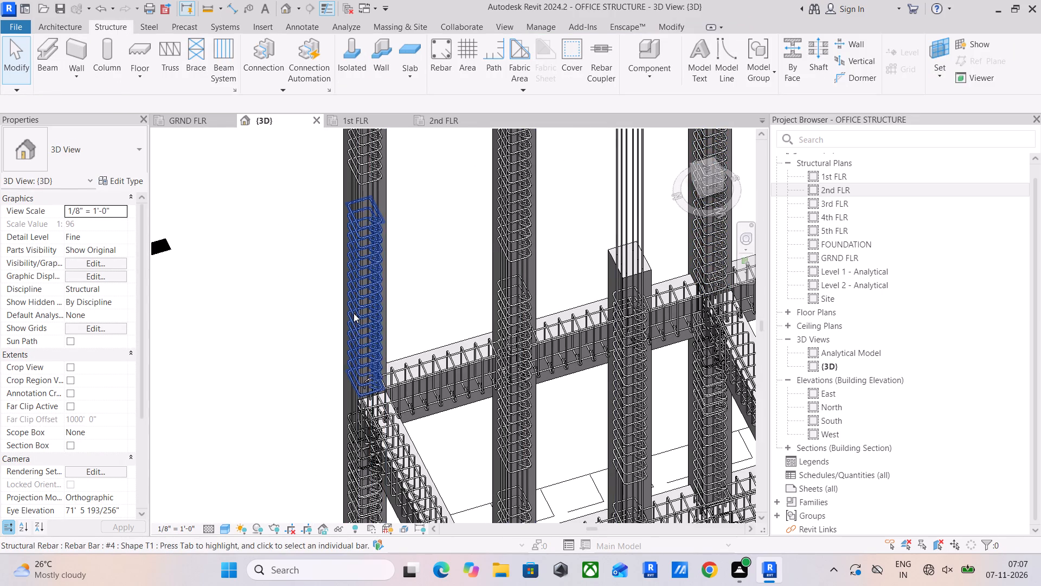
pyautogui.press('Delete')
# Select all the vertical rebar projecting above the column tops across the building and delete it.
pyautogui.scroll(-4, 586, 258)
pyautogui.moveTo(591, 254); pyautogui.dragTo(505, 302, button='middle')
pyautogui.scroll(3, 537, 284)
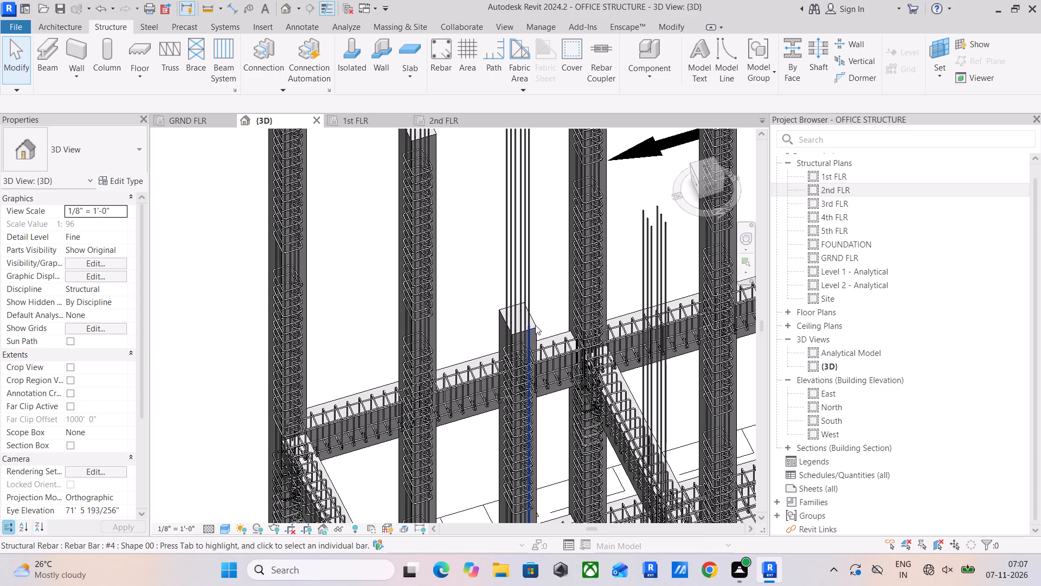
pyautogui.click(536, 327)
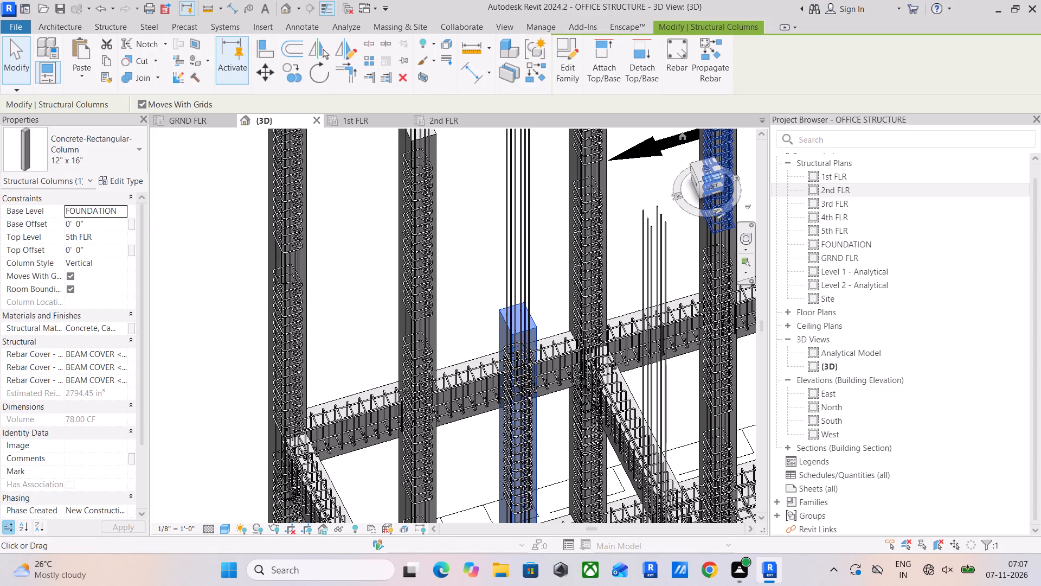
pyautogui.scroll(-4, 569, 286)
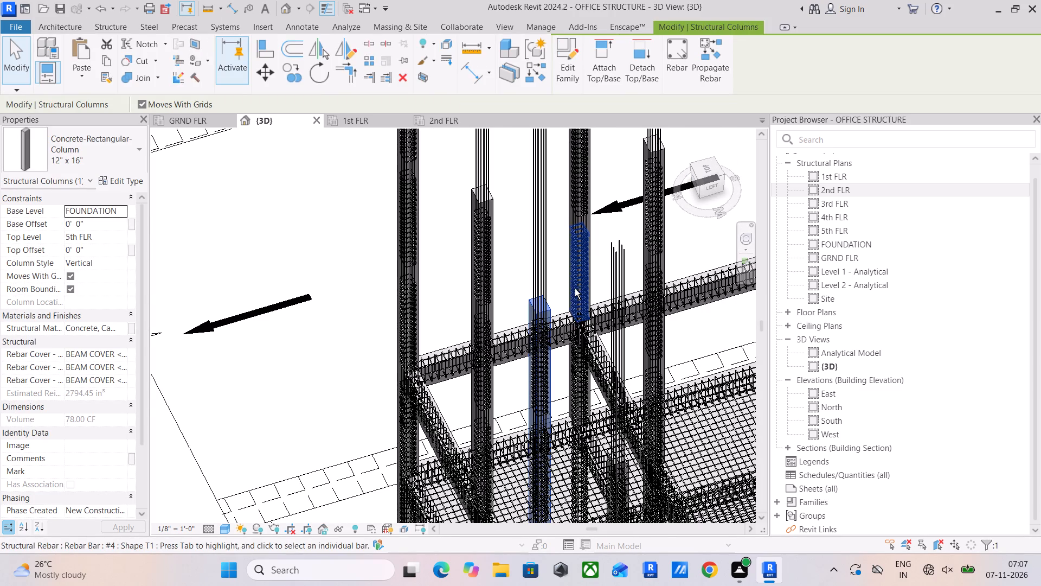
pyautogui.keyDown('shift'); pyautogui.moveTo(575, 289); pyautogui.dragTo(652, 206, button='middle'); pyautogui.keyUp('shift')
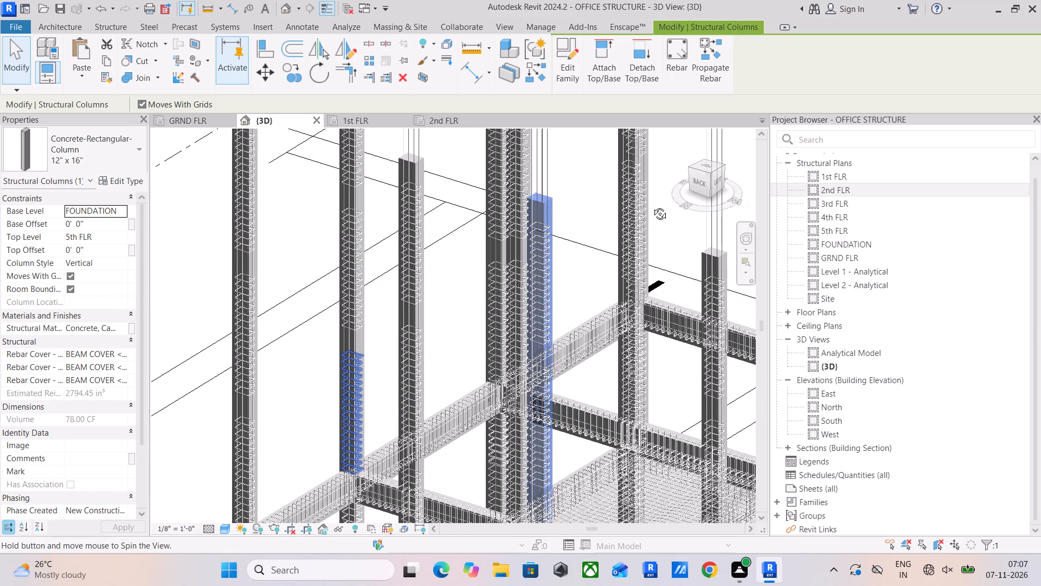
pyautogui.keyDown('shift'); pyautogui.moveTo(652, 206); pyautogui.dragTo(690, 151, button='middle'); pyautogui.keyUp('shift')
pyautogui.moveTo(602, 218); pyautogui.dragTo(580, 331, button='middle')
pyautogui.scroll(-2, 569, 324)
pyautogui.moveTo(569, 324); pyautogui.dragTo(602, 238, button='middle')
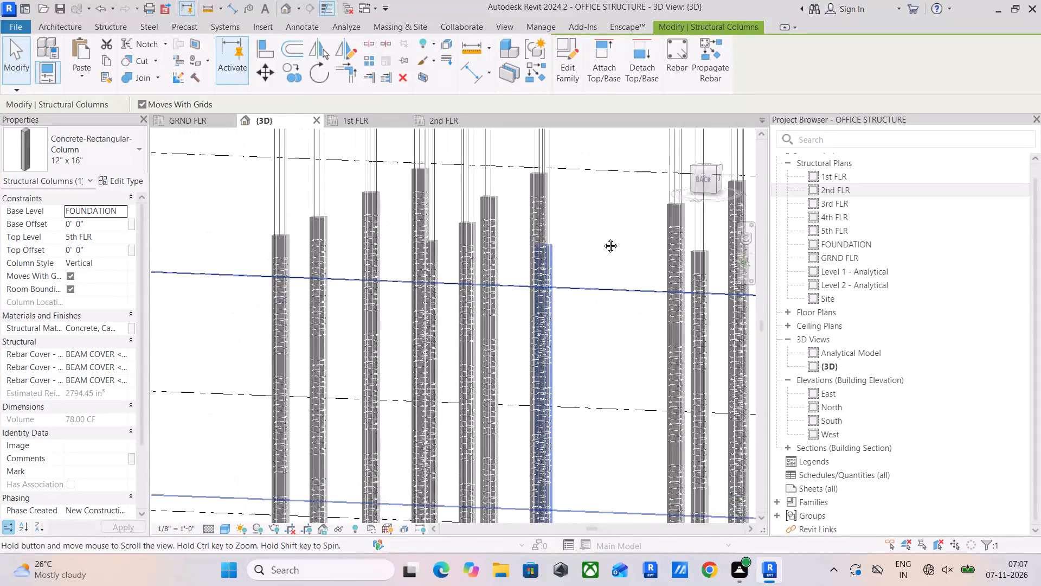
pyautogui.moveTo(602, 238); pyautogui.dragTo(605, 233, button='middle')
pyautogui.scroll(-4, 607, 228)
pyautogui.moveTo(607, 251); pyautogui.dragTo(612, 317, button='middle')
pyautogui.scroll(-1, 602, 169)
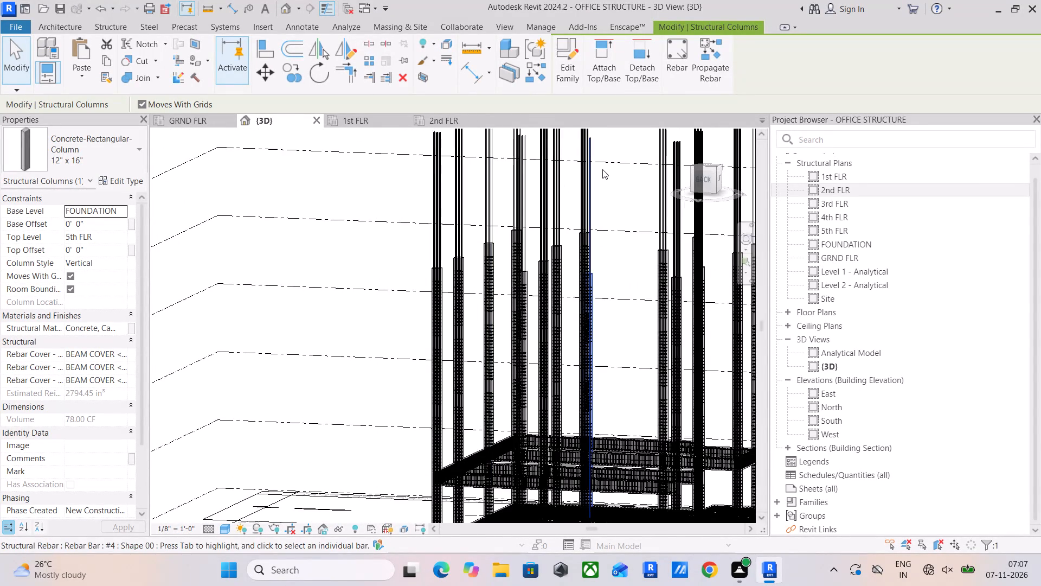
pyautogui.scroll(-2, 602, 169)
pyautogui.keyDown('shift'); pyautogui.moveTo(595, 201); pyautogui.dragTo(618, 195, button='middle'); pyautogui.keyUp('shift')
pyautogui.moveTo(616, 198); pyautogui.dragTo(505, 242, button='middle')
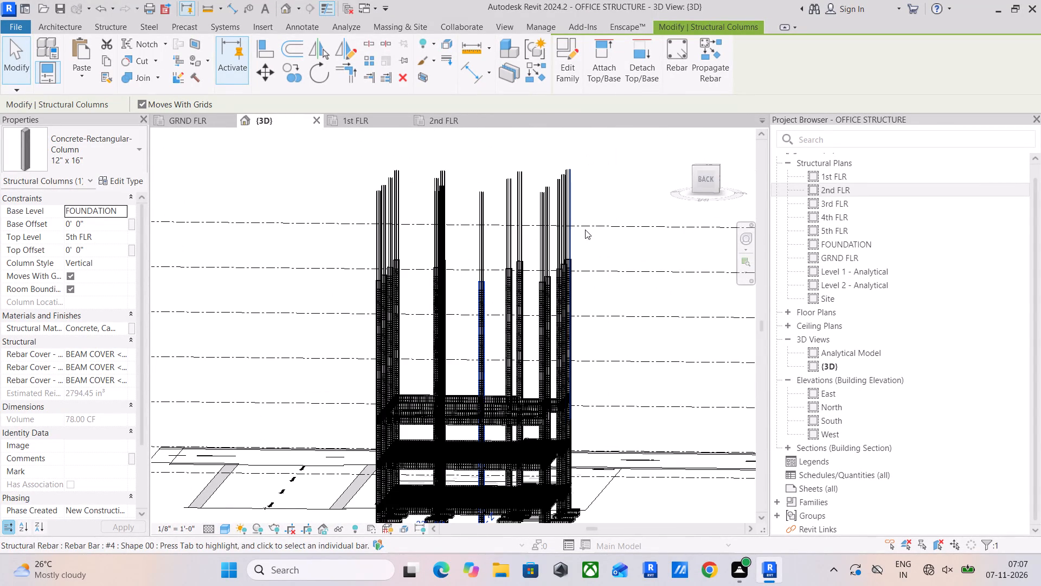
pyautogui.moveTo(586, 238); pyautogui.dragTo(339, 239)
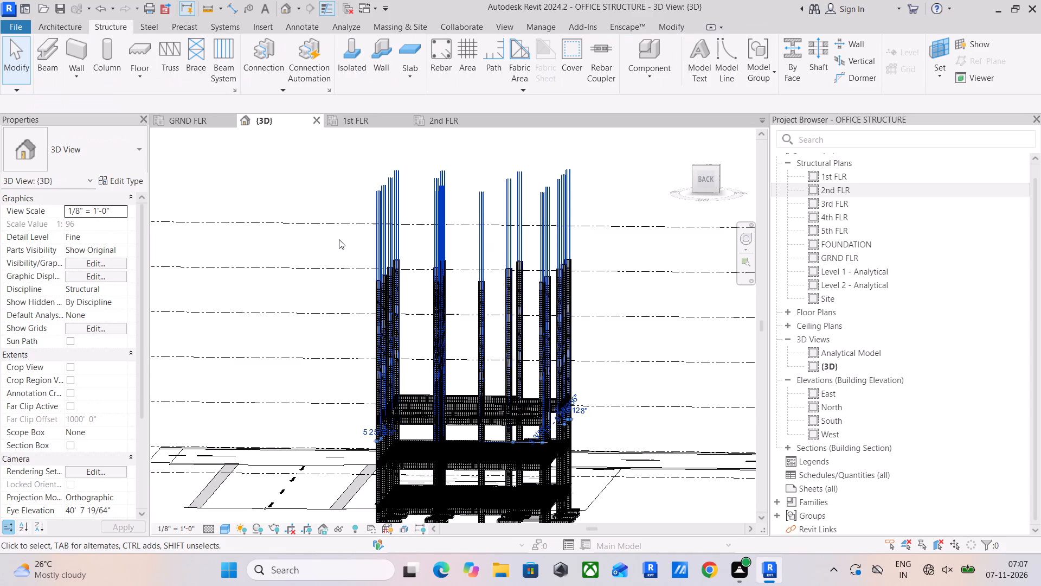
pyautogui.press('Delete')
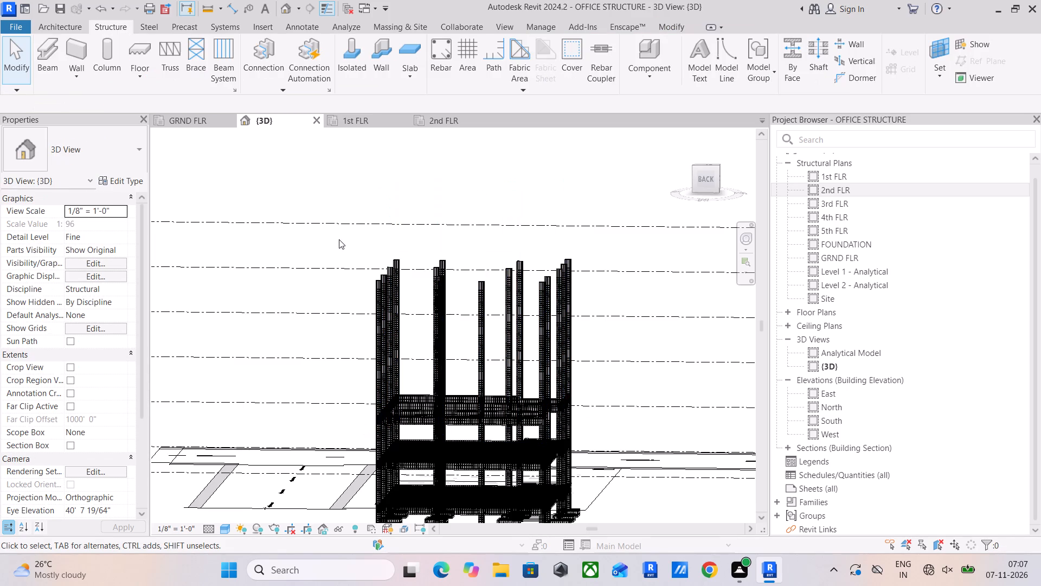
# Examine the individual #4 vertical bars at the tops of the corner column and its neighbouring column for doubled bars.
pyautogui.scroll(10, 366, 309)
pyautogui.scroll(5, 380, 237)
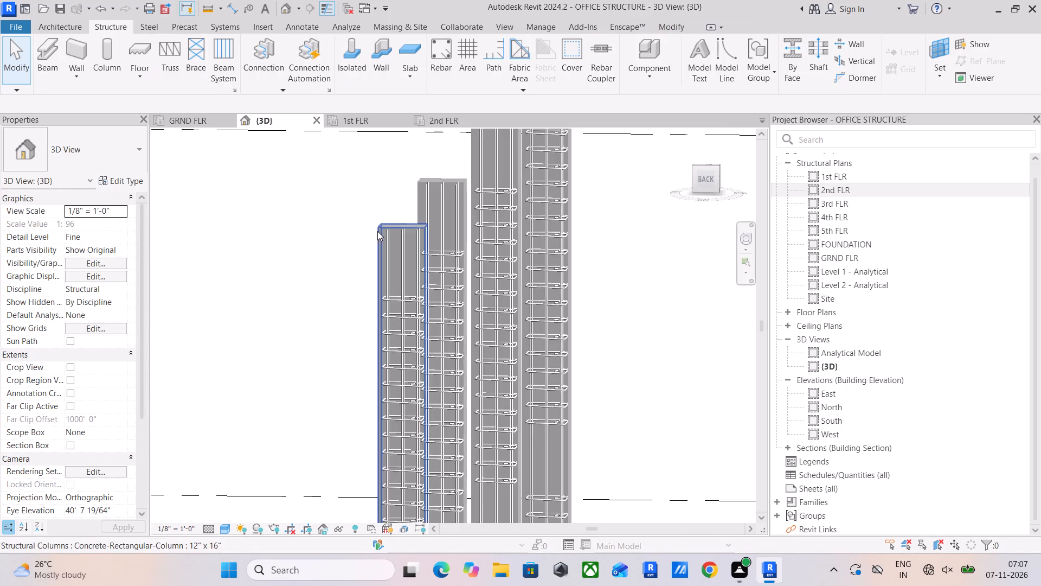
pyautogui.scroll(3, 380, 237)
pyautogui.click(391, 237)
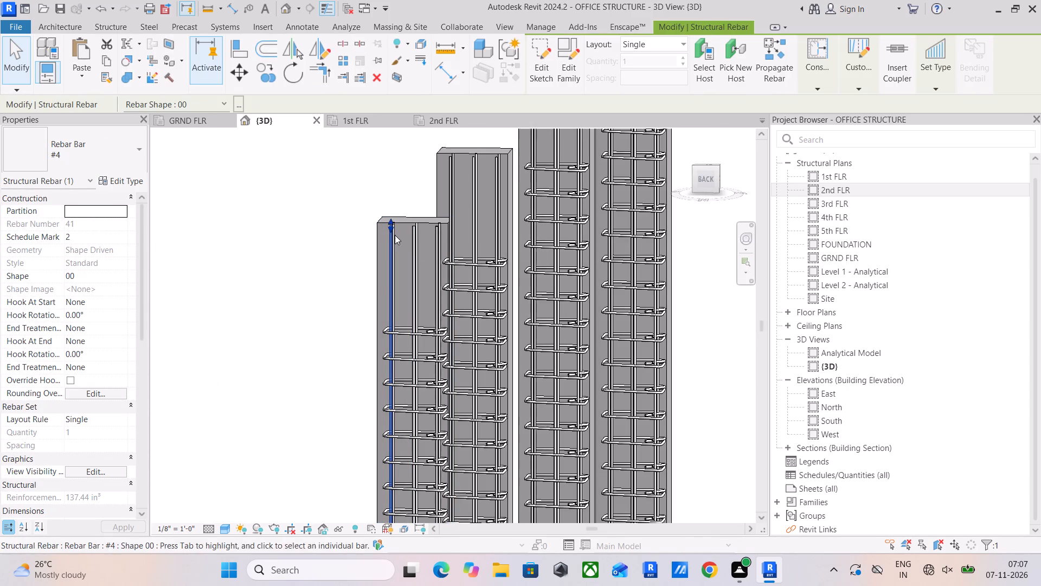
pyautogui.scroll(9, 395, 234)
pyautogui.click(391, 245)
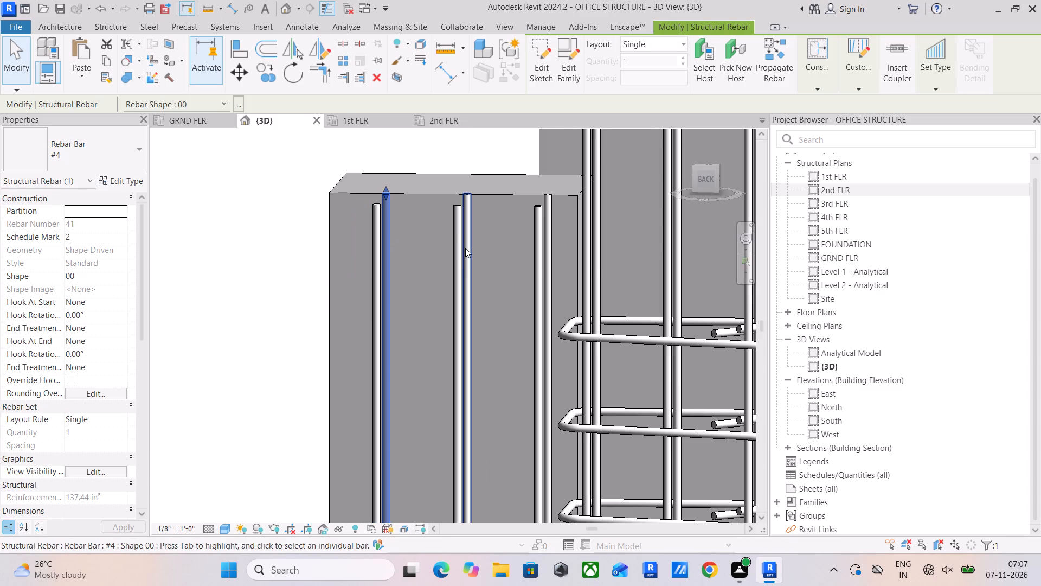
pyautogui.click(457, 249)
pyautogui.click(471, 232)
pyautogui.click(539, 256)
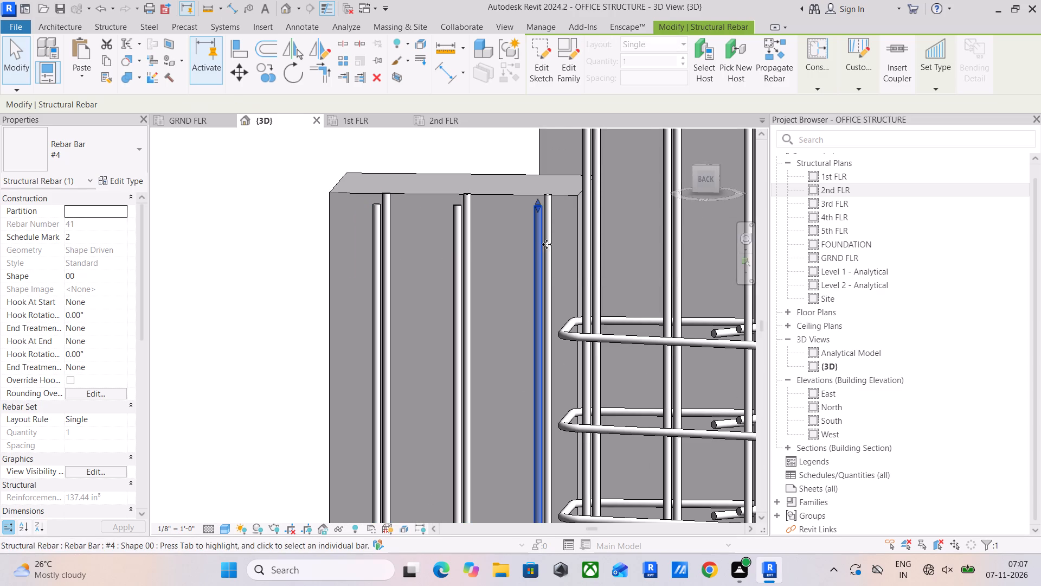
pyautogui.click(552, 241)
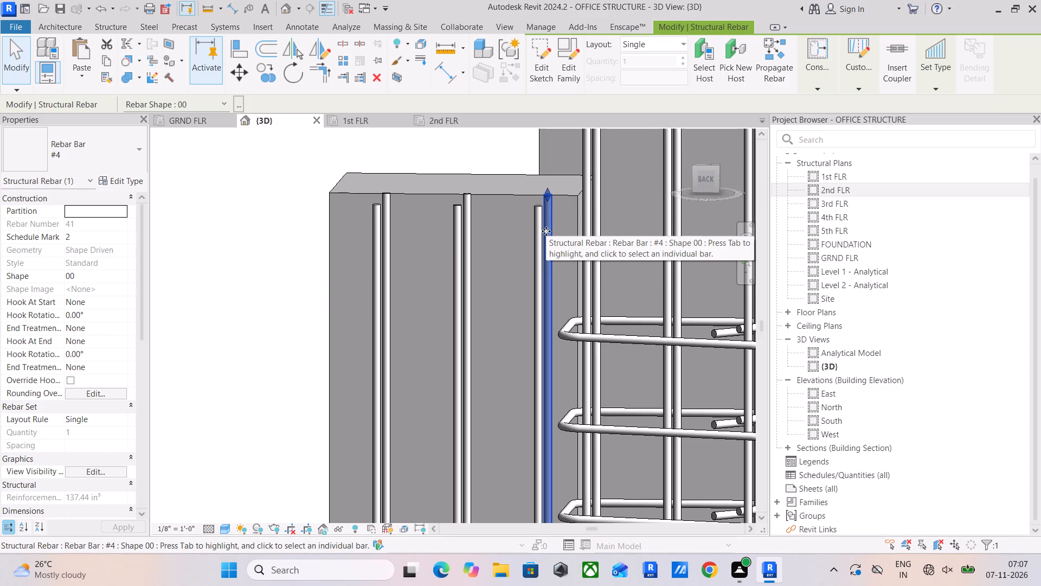
pyautogui.scroll(-3, 558, 250)
pyautogui.moveTo(572, 245); pyautogui.dragTo(487, 321, button='middle')
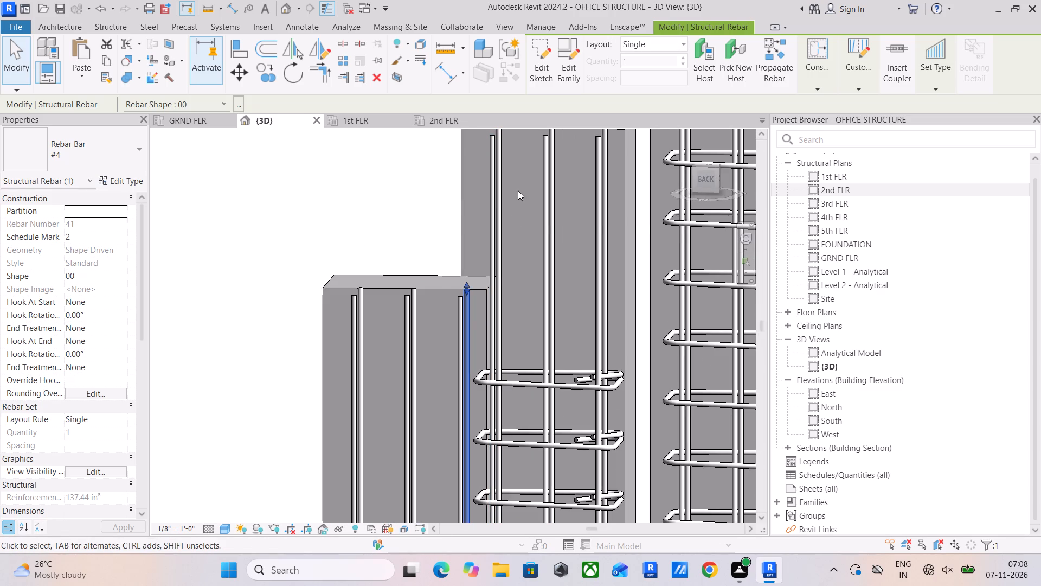
pyautogui.click(498, 195)
pyautogui.click(503, 192)
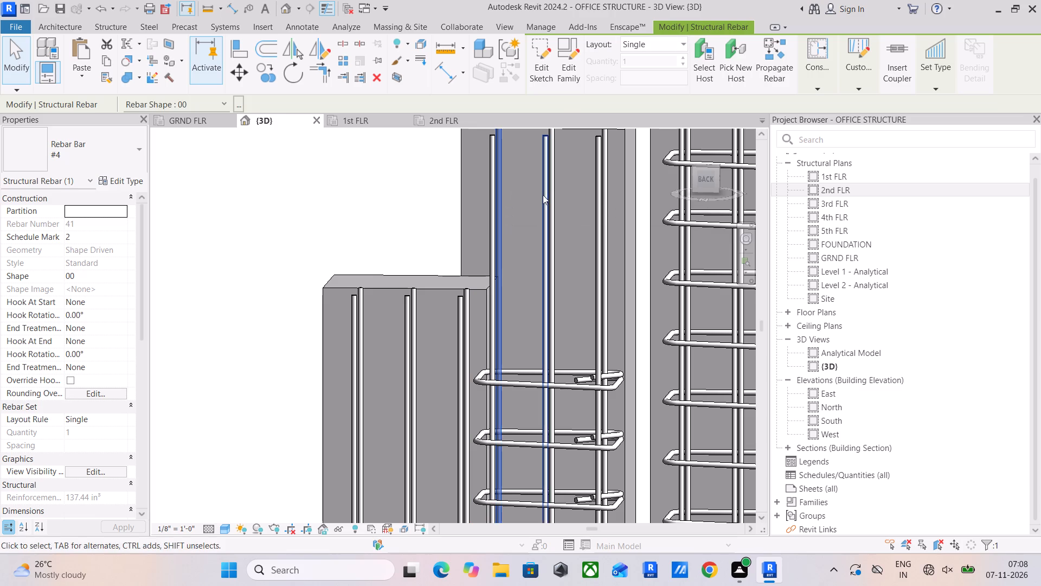
pyautogui.click(544, 192)
pyautogui.click(555, 184)
# Locate the identical #4 T1 tie sets 598637 and 619180 through the whole structure's related warnings and delete the duplicate.
pyautogui.scroll(-13, 552, 187)
pyautogui.moveTo(575, 206); pyautogui.dragTo(537, 254, button='middle')
pyautogui.scroll(-9, 537, 251)
pyautogui.moveTo(538, 245); pyautogui.dragTo(440, 184, button='middle')
pyautogui.scroll(-2, 435, 187)
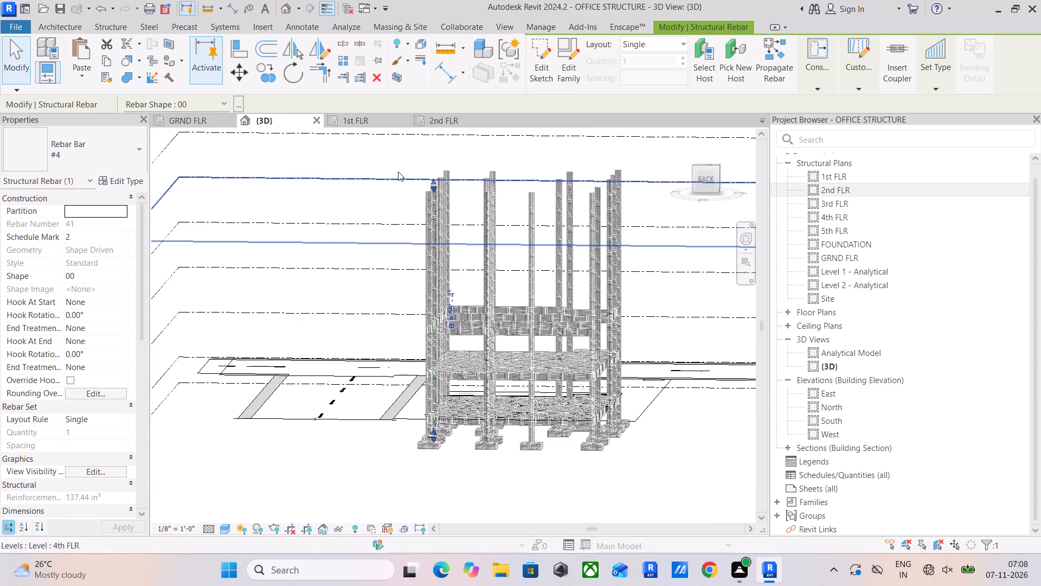
pyautogui.moveTo(382, 150); pyautogui.dragTo(641, 475)
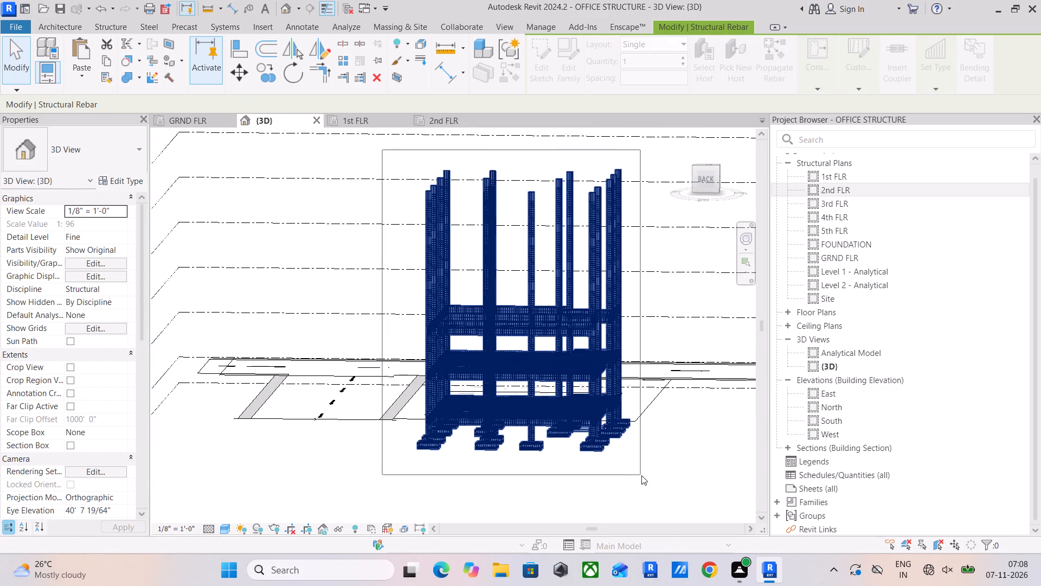
pyautogui.moveTo(641, 475); pyautogui.dragTo(644, 477)
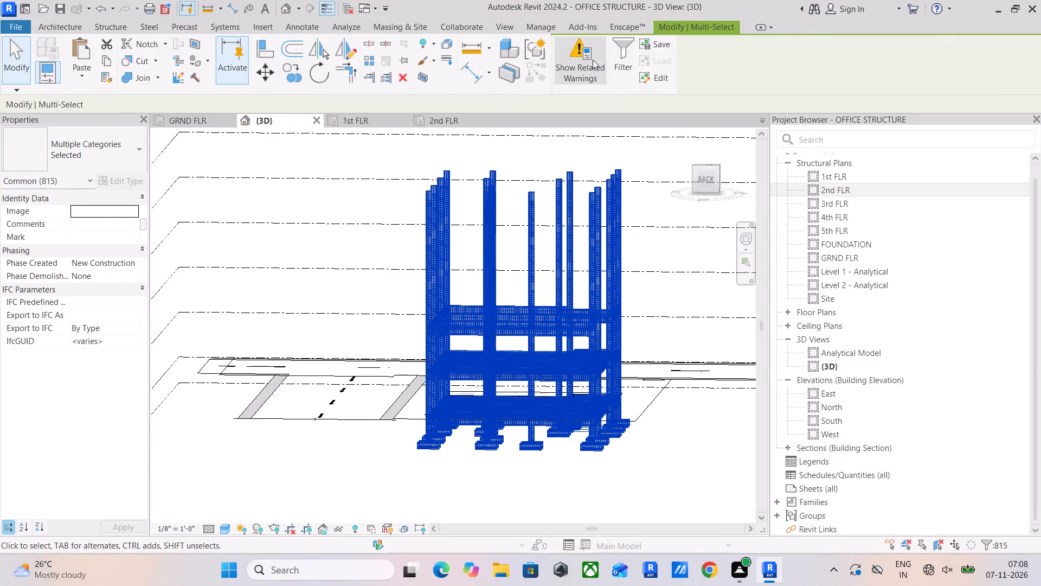
pyautogui.click(593, 60)
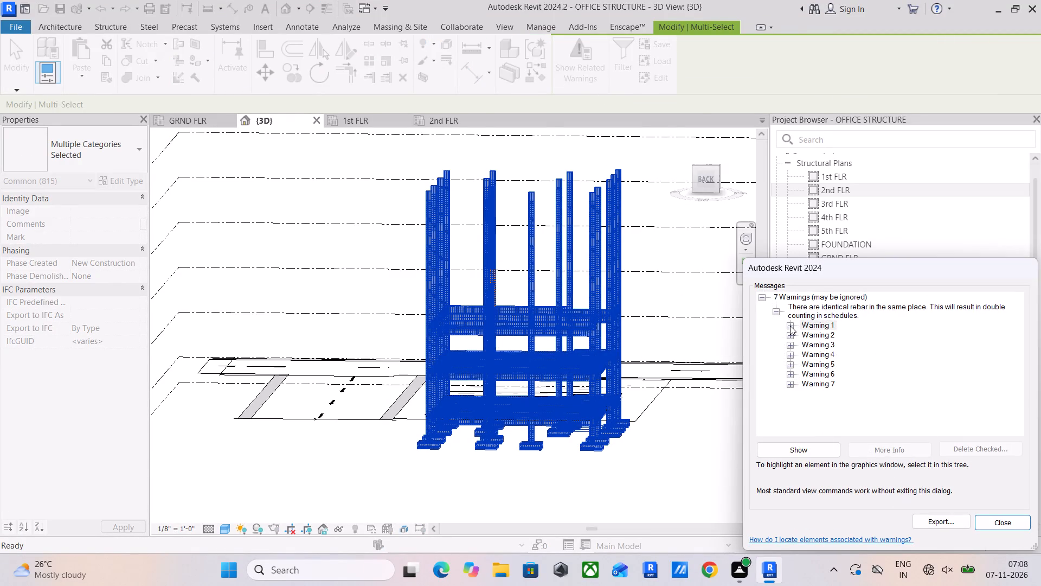
pyautogui.click(790, 326)
pyautogui.click(816, 335)
pyautogui.click(816, 348)
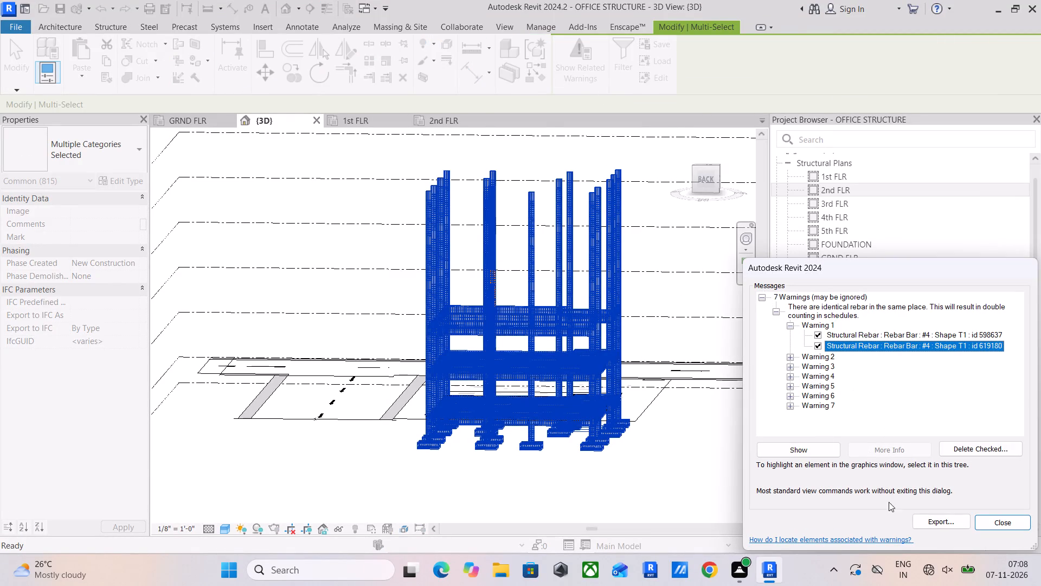
pyautogui.click(819, 450)
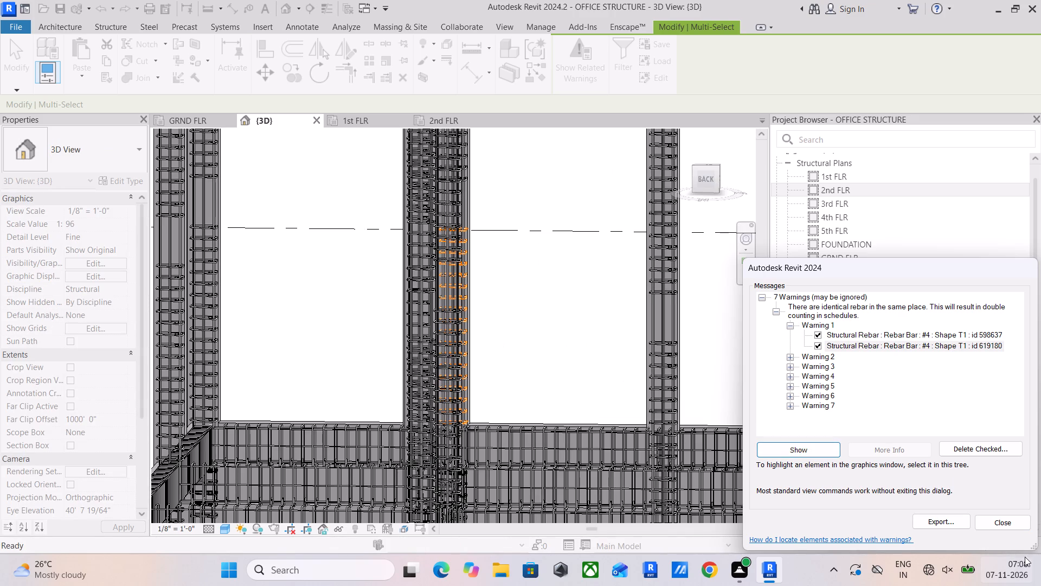
pyautogui.scroll(9, 467, 300)
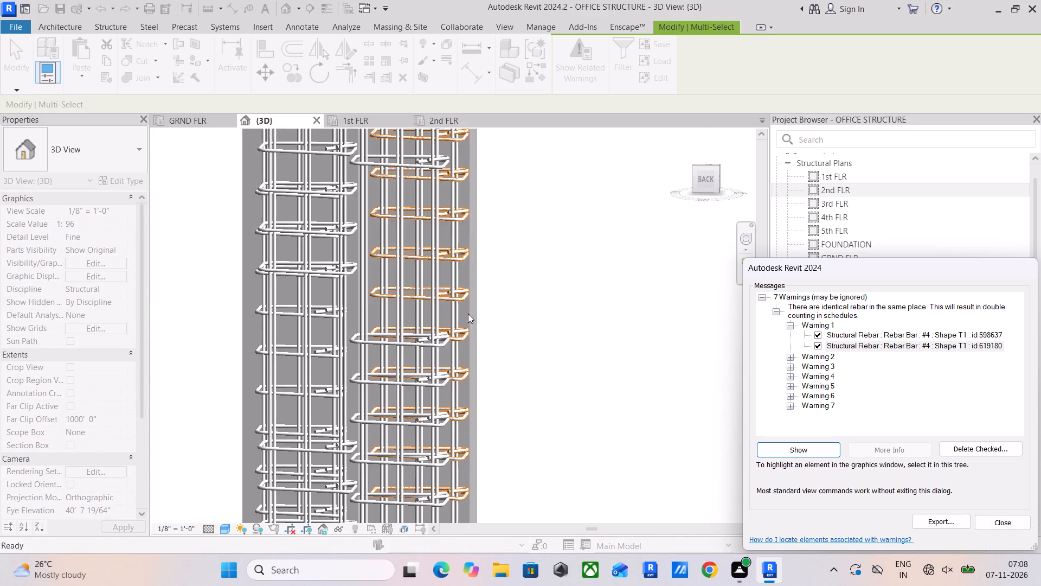
pyautogui.scroll(7, 470, 330)
pyautogui.click(996, 518)
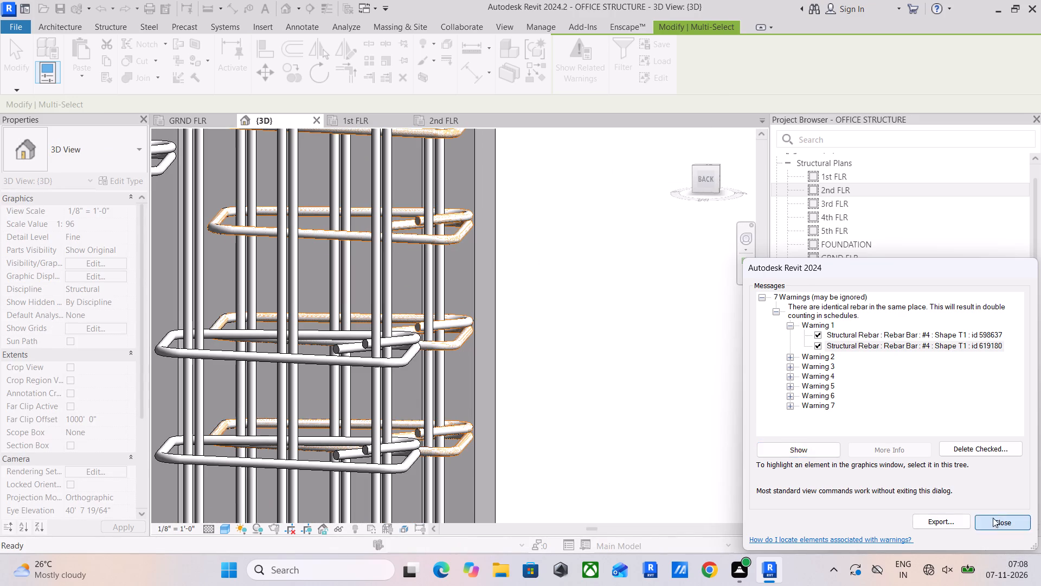
pyautogui.click(460, 326)
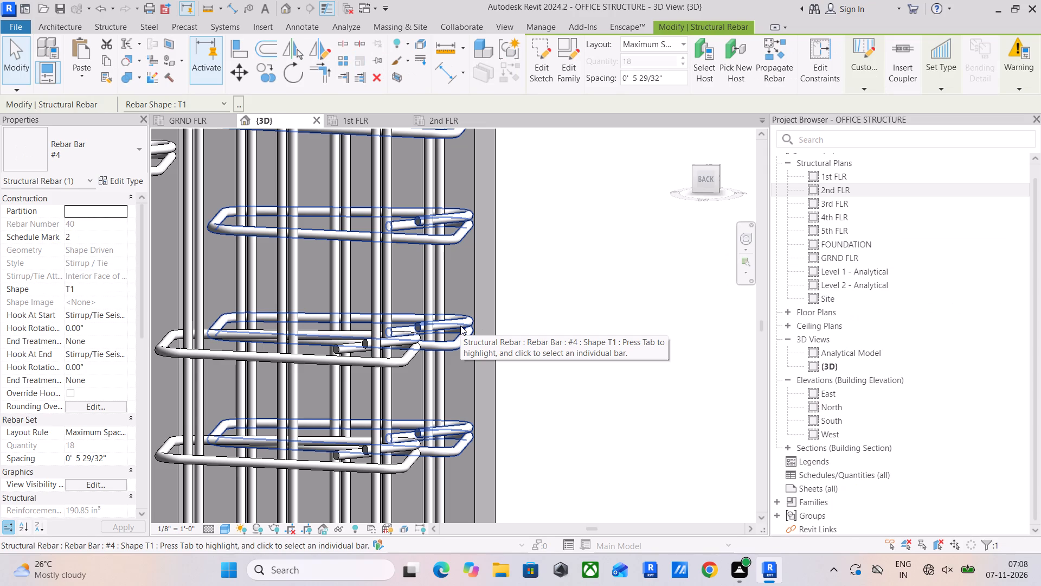
pyautogui.press('Delete')
# Locate the identical #4 T1 tie sets 598728 and 620585 through the structure's related warnings and delete the duplicate.
pyautogui.scroll(-13, 460, 326)
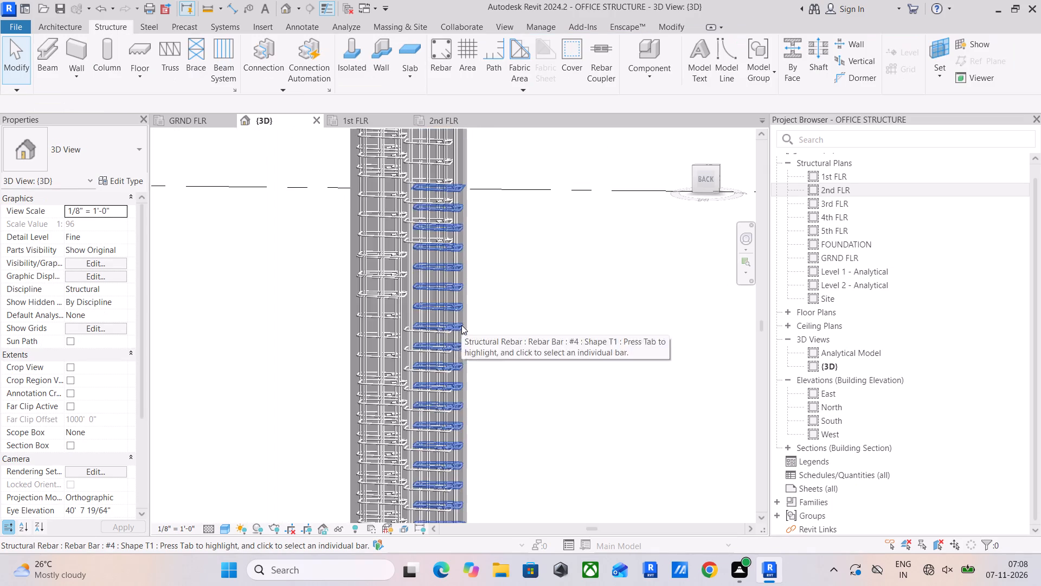
pyautogui.scroll(-6, 461, 325)
pyautogui.scroll(-11, 506, 284)
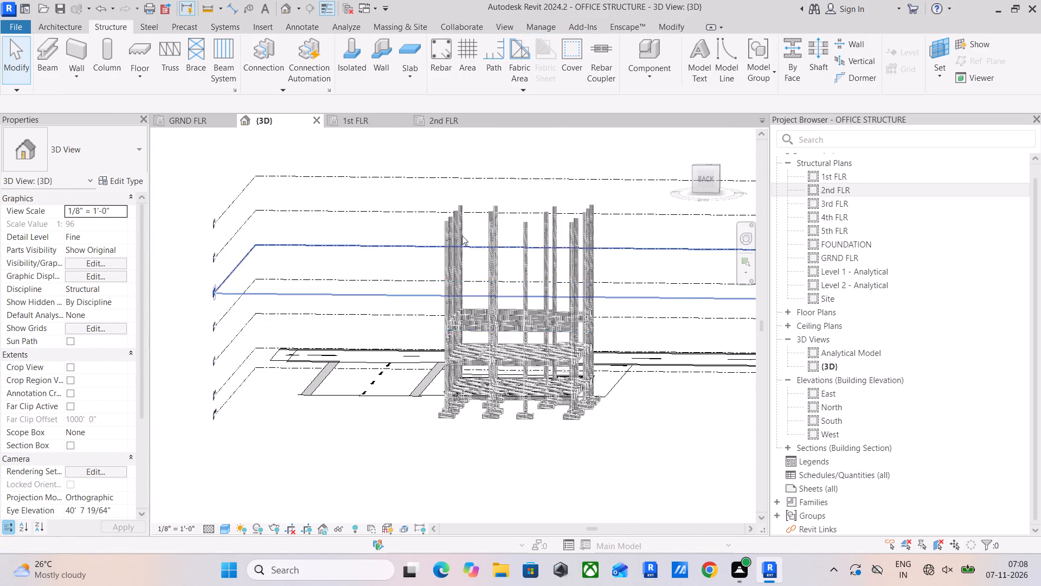
pyautogui.moveTo(403, 185); pyautogui.dragTo(654, 473)
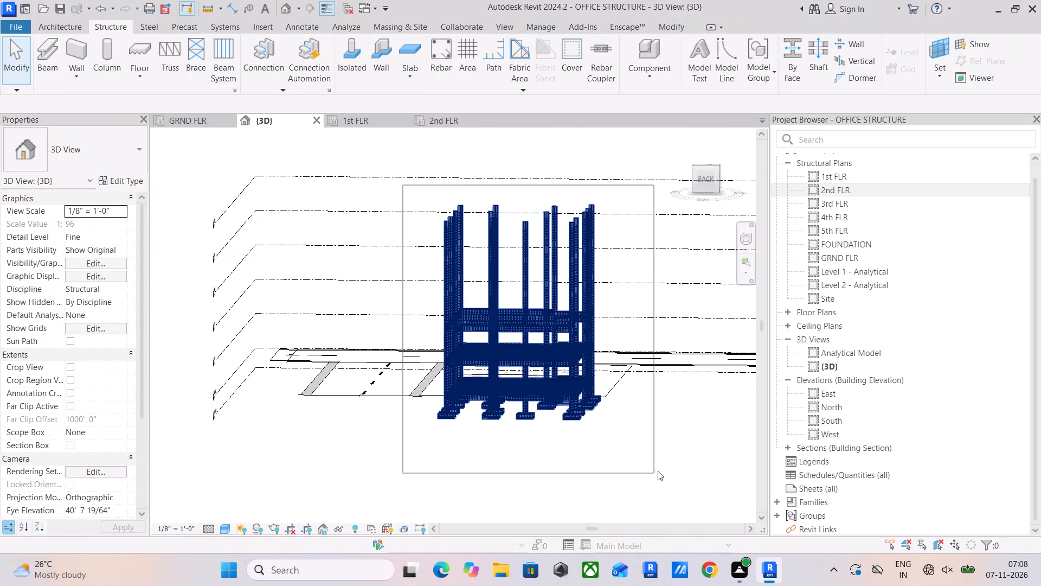
pyautogui.click(571, 65)
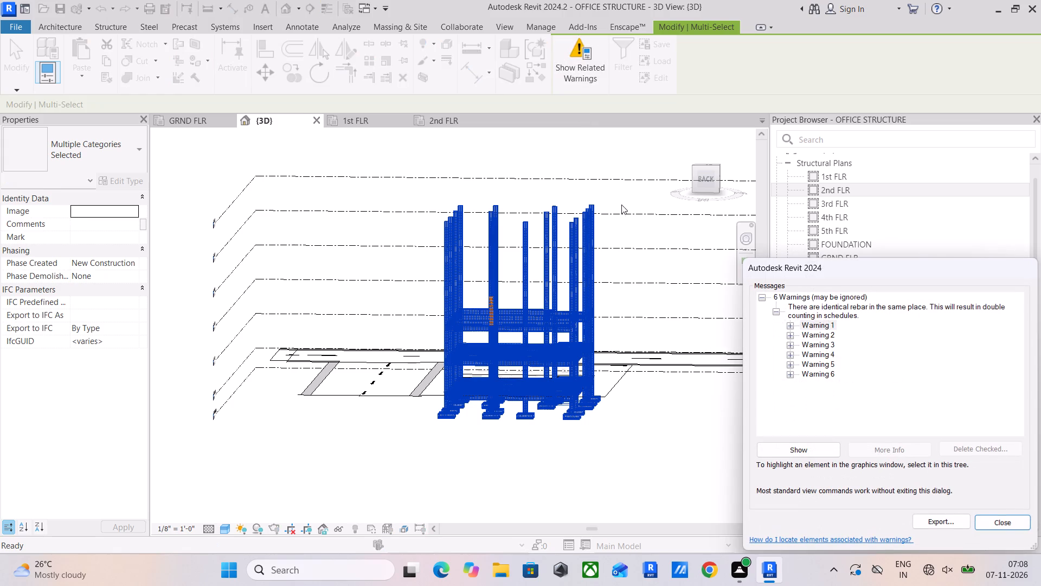
pyautogui.click(789, 327)
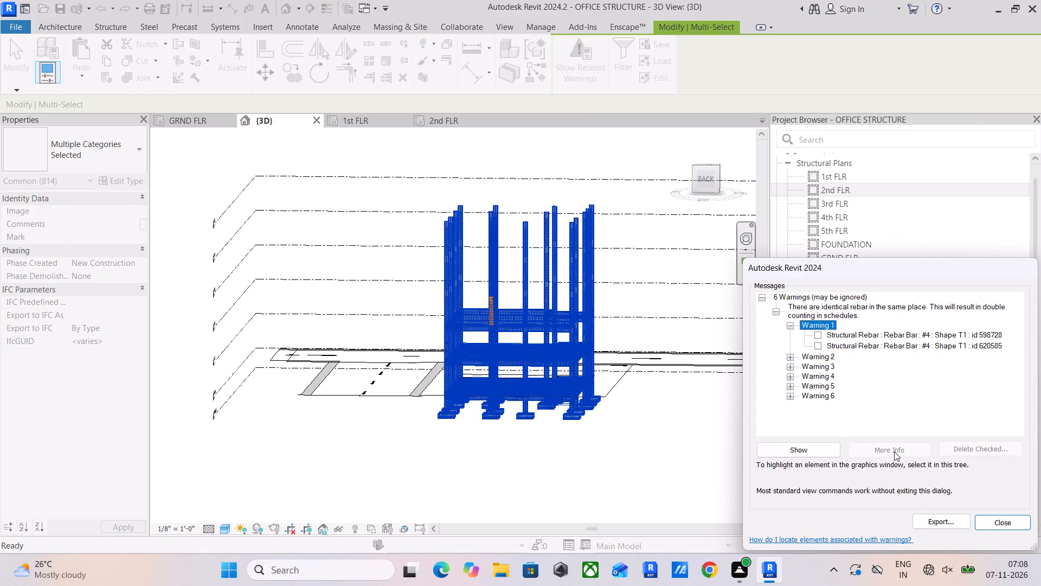
pyautogui.click(818, 335)
pyautogui.click(818, 348)
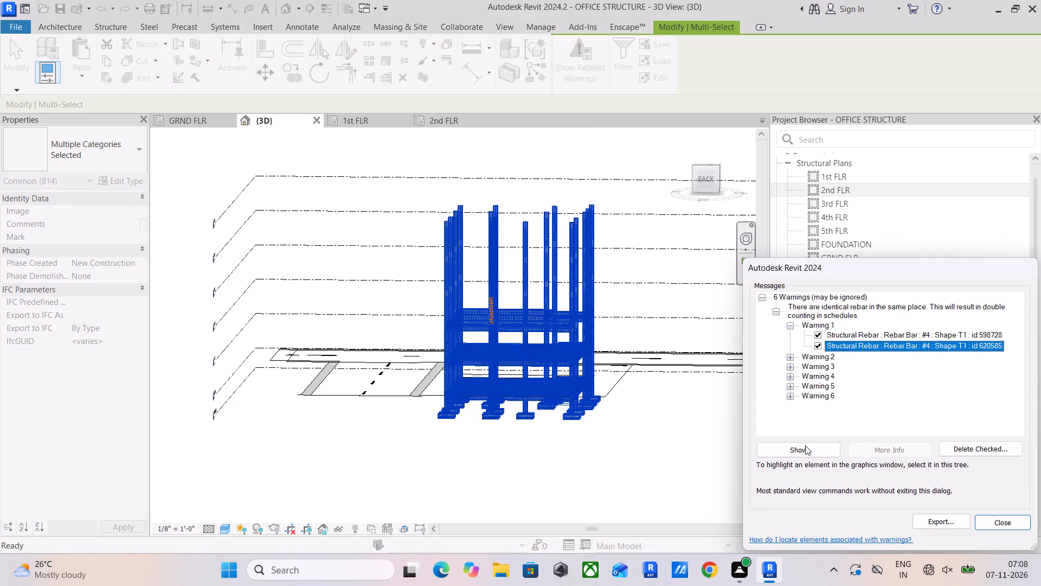
pyautogui.click(804, 445)
pyautogui.scroll(6, 434, 211)
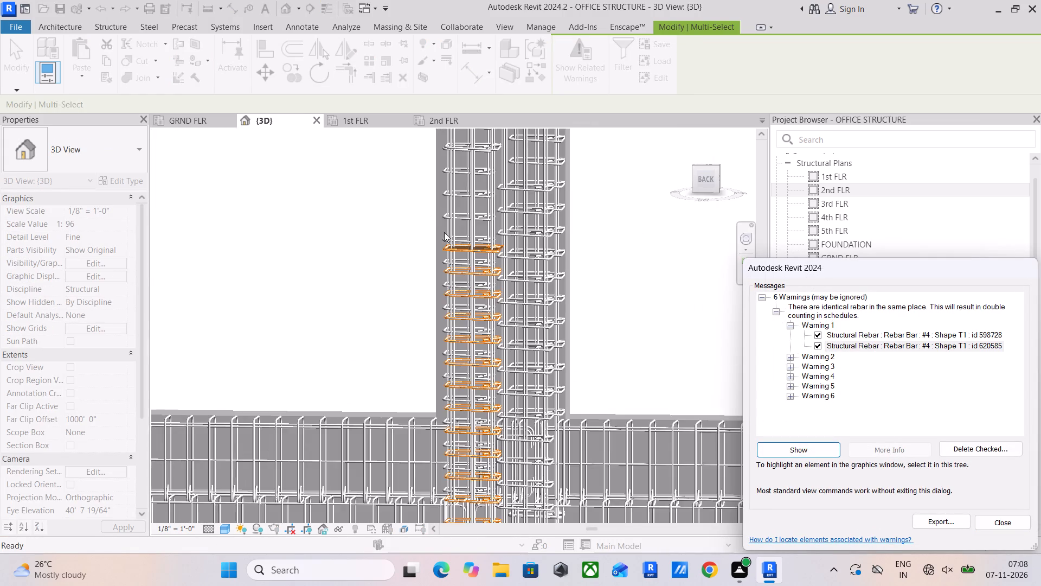
pyautogui.scroll(9, 444, 232)
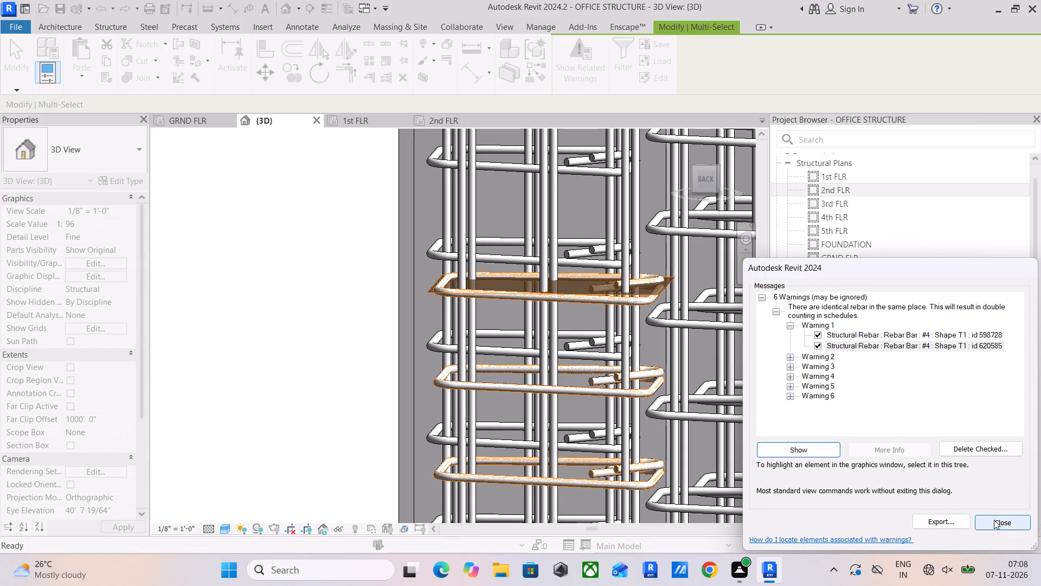
pyautogui.click(994, 520)
pyautogui.click(492, 297)
pyautogui.press('Delete')
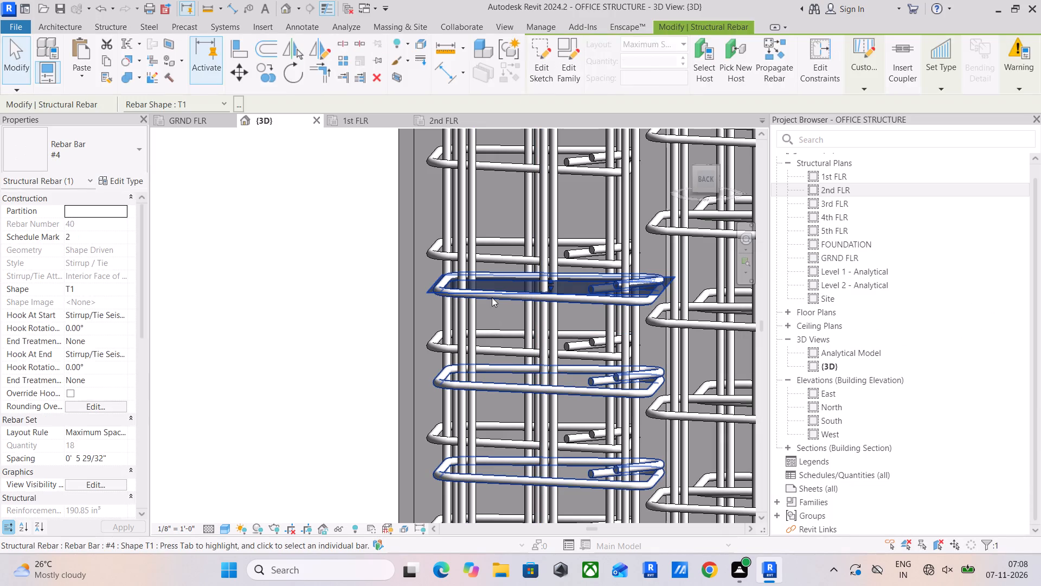
# Locate the identical #4 T1 tie sets 618975 and 619678 through the structure's related warnings and delete the duplicate.
pyautogui.scroll(-5, 498, 313)
pyautogui.scroll(-17, 500, 314)
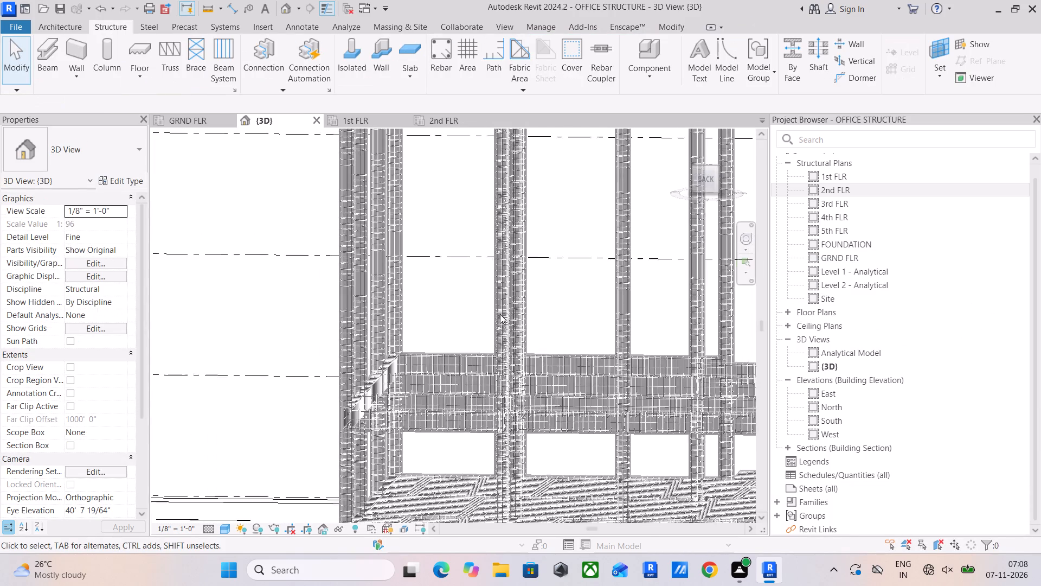
pyautogui.scroll(-8, 500, 314)
pyautogui.moveTo(424, 216); pyautogui.dragTo(704, 451)
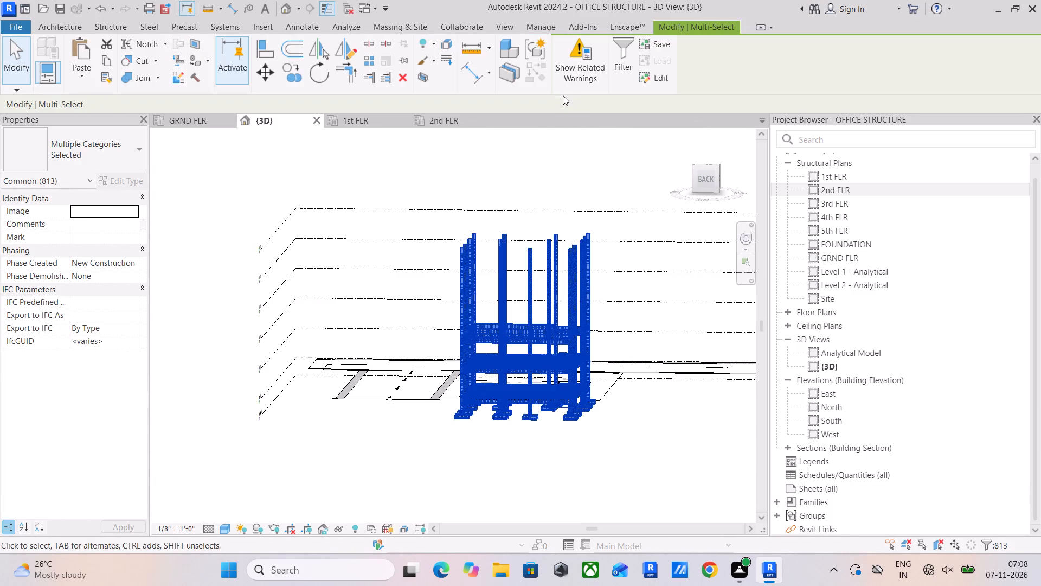
pyautogui.click(574, 68)
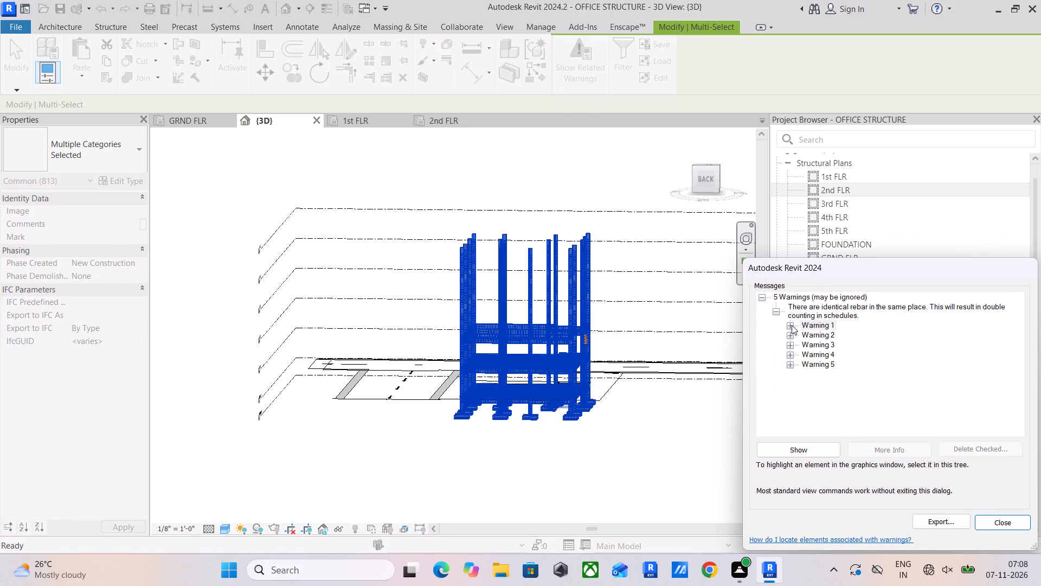
pyautogui.click(792, 325)
pyautogui.click(821, 333)
pyautogui.click(821, 346)
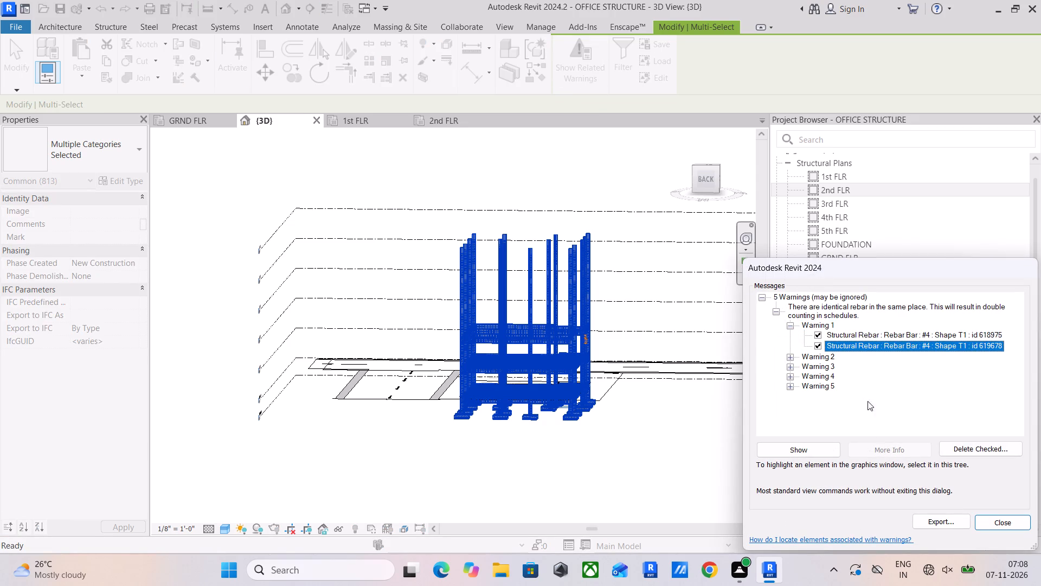
pyautogui.click(801, 449)
pyautogui.scroll(11, 466, 314)
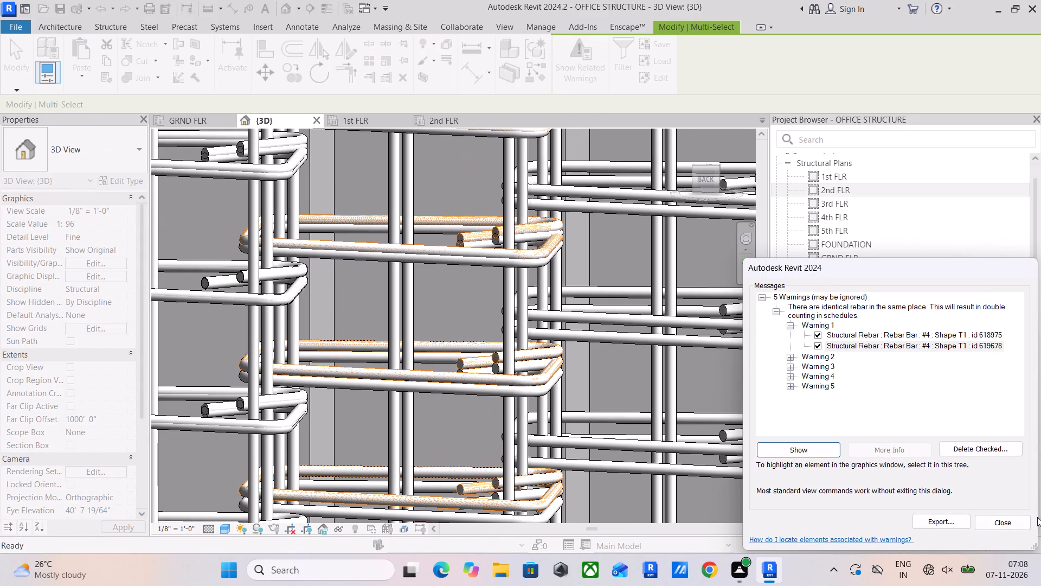
pyautogui.moveTo(1019, 525); pyautogui.dragTo(1014, 526)
pyautogui.click(522, 375)
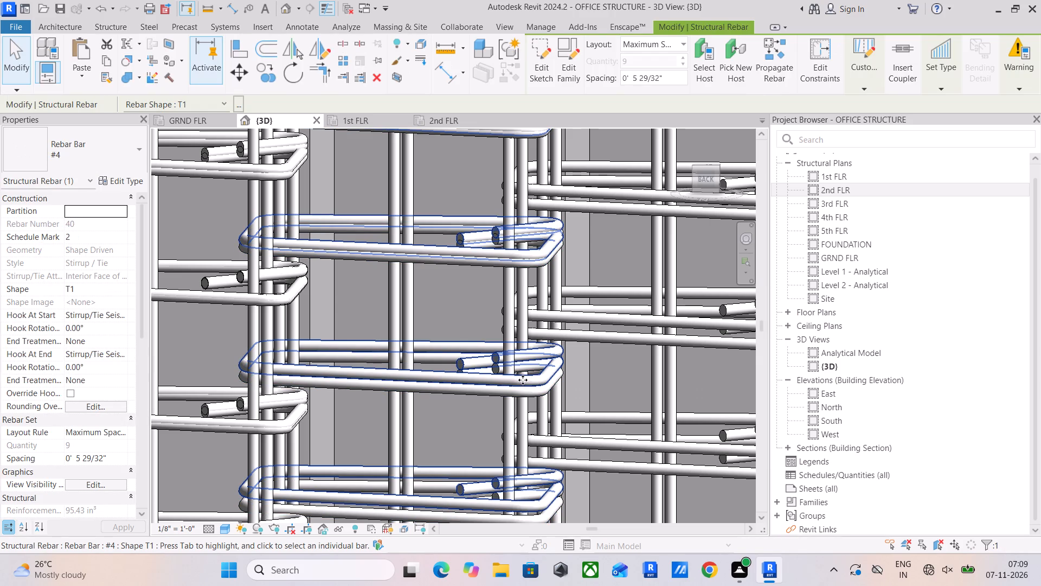
pyautogui.press('Delete')
# Locate the identical #4 T1 tie sets 619181 and 620997 through the whole structure's related warnings and delete the 18-bar tie set there.
pyautogui.scroll(-8, 523, 380)
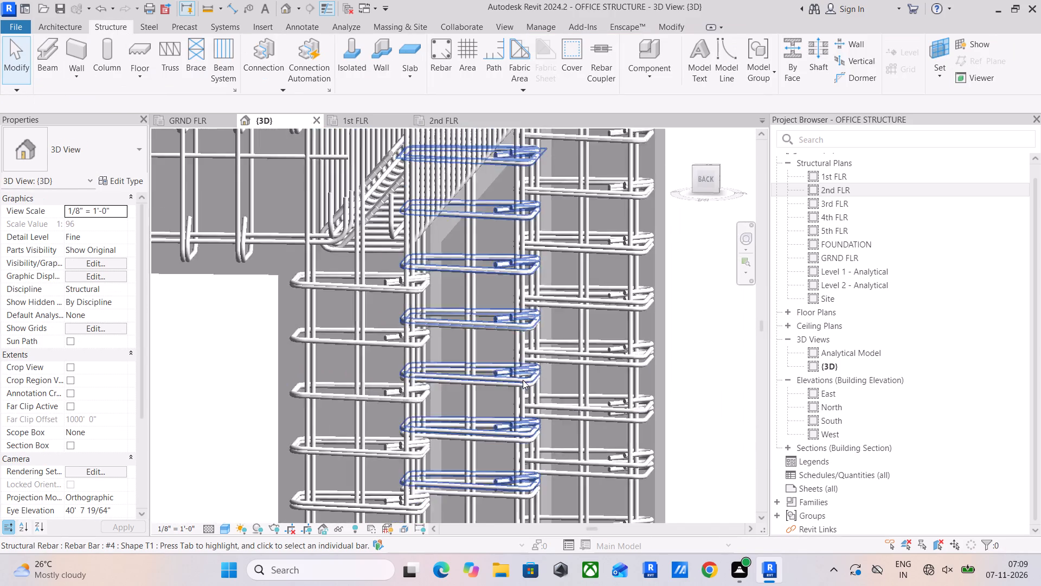
pyautogui.scroll(-20, 523, 380)
pyautogui.scroll(-4, 523, 380)
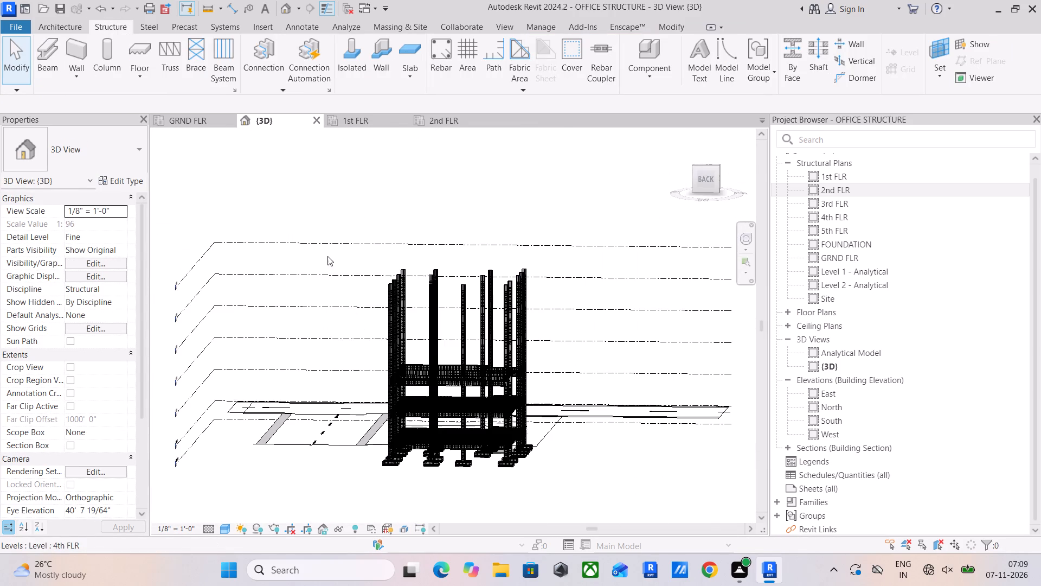
pyautogui.moveTo(326, 251); pyautogui.dragTo(636, 562)
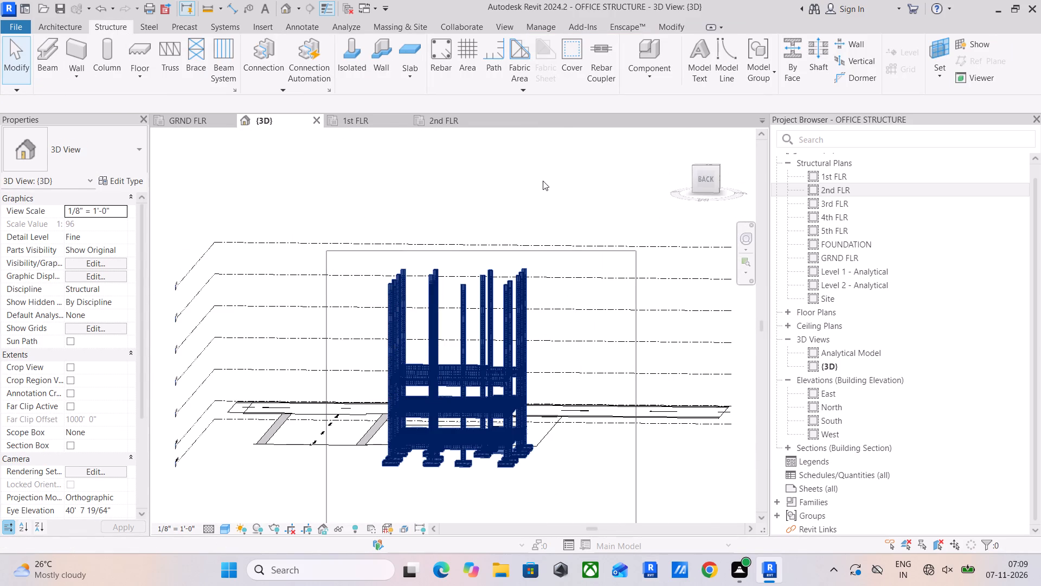
pyautogui.click(561, 66)
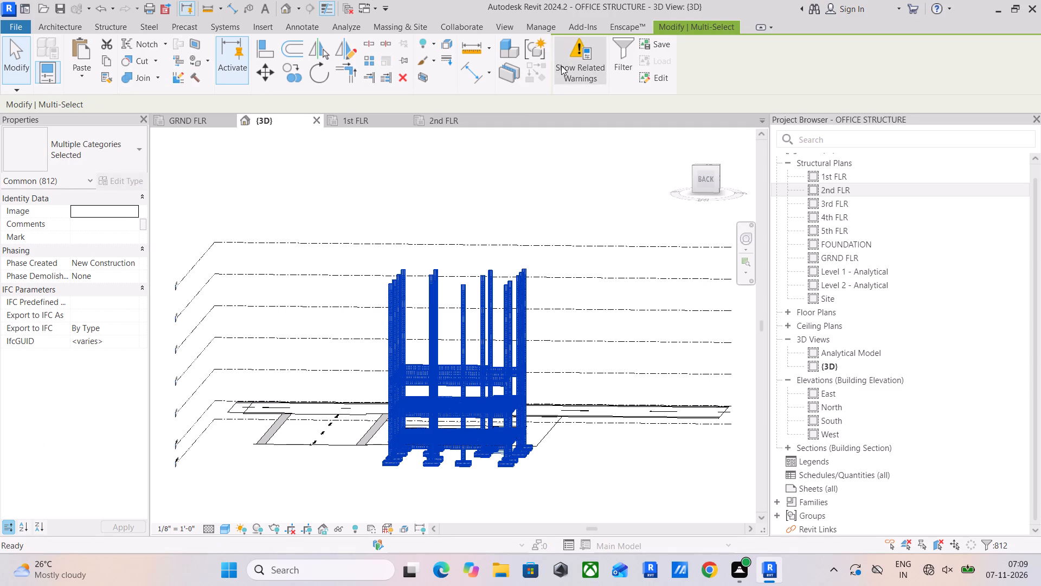
pyautogui.click(785, 320)
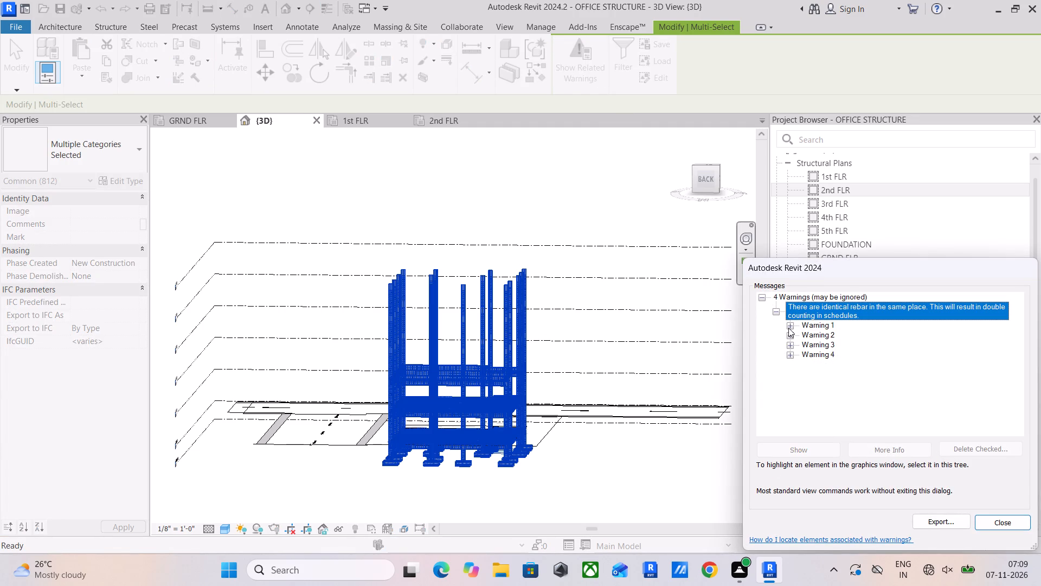
pyautogui.click(788, 328)
pyautogui.click(817, 335)
pyautogui.click(818, 346)
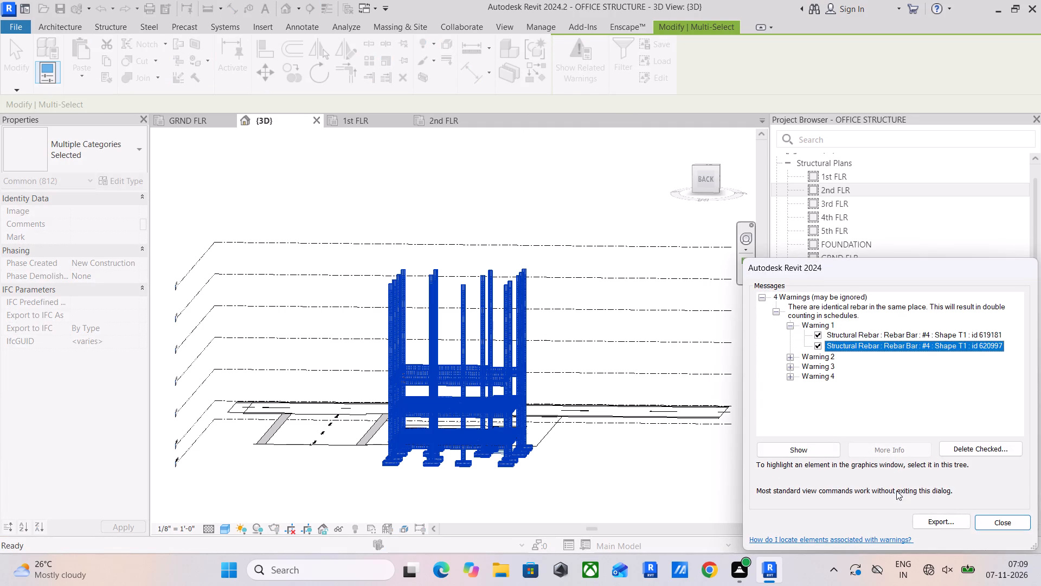
pyautogui.click(809, 449)
pyautogui.scroll(3, 446, 300)
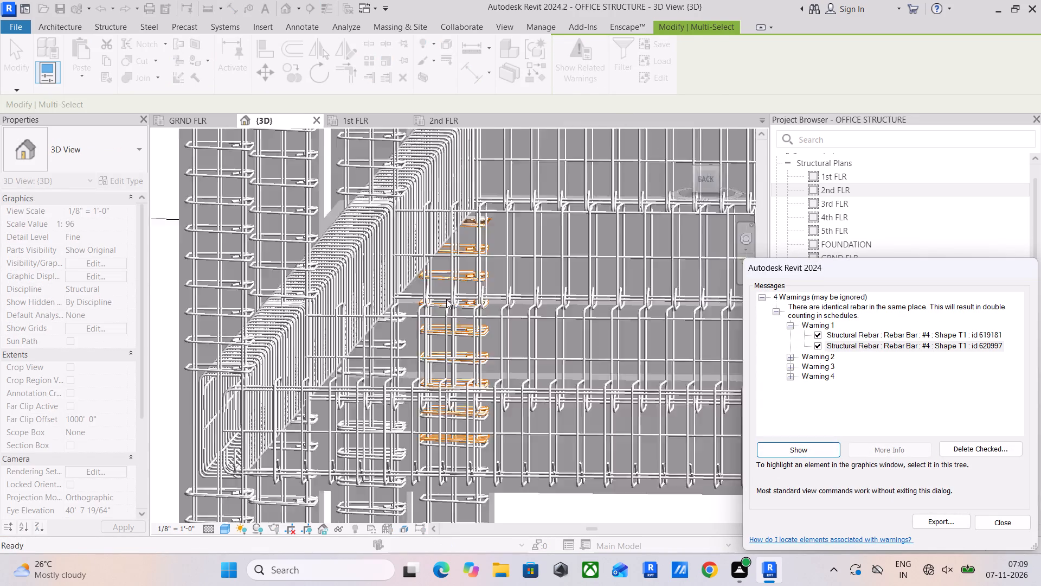
pyautogui.scroll(2, 446, 299)
pyautogui.scroll(10, 461, 254)
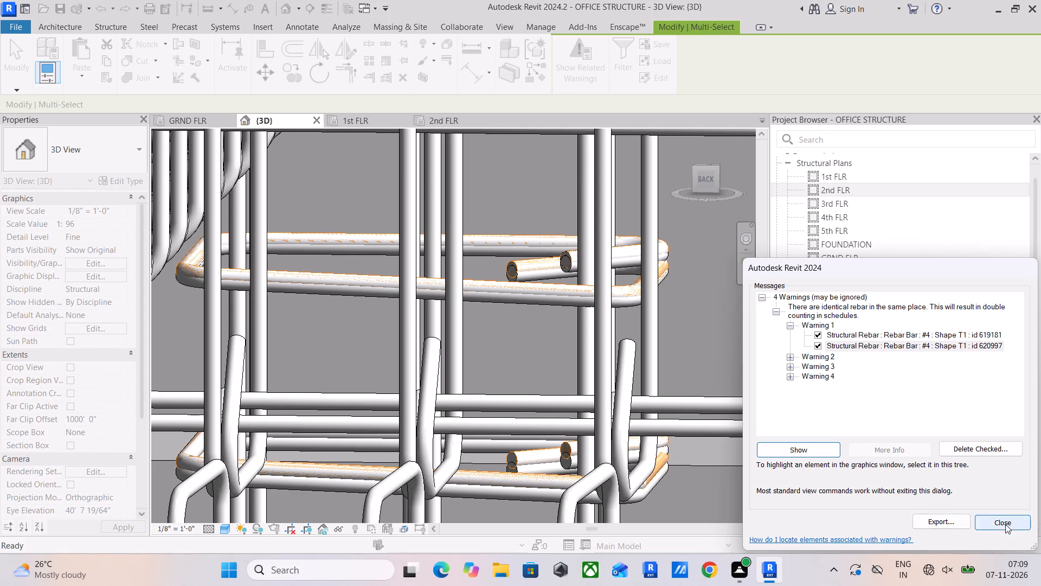
pyautogui.click(1005, 524)
pyautogui.click(541, 301)
pyautogui.press('Delete')
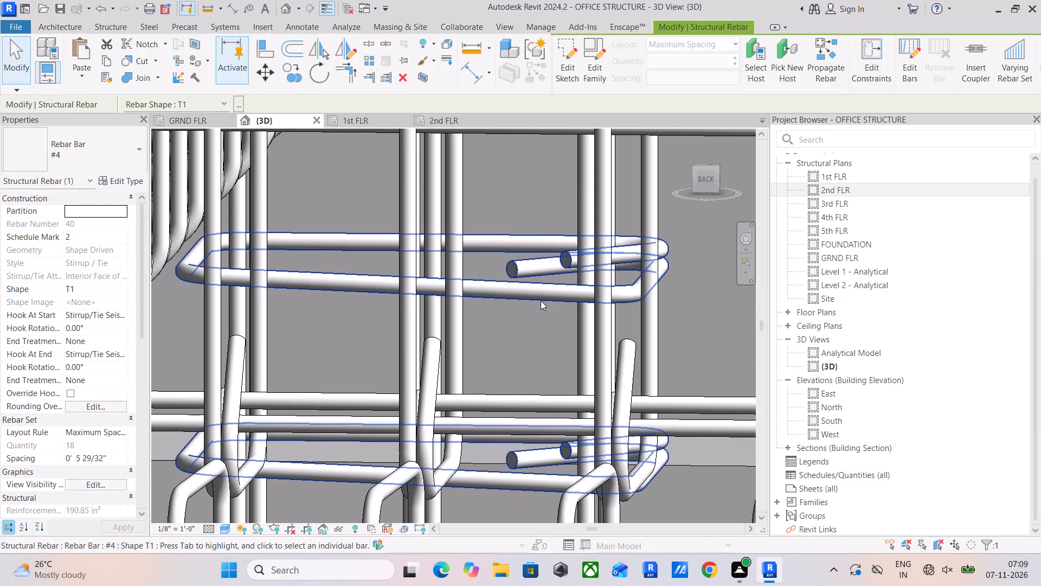
# Locate tie sets 619181 and 620997 again through the structure's related warnings and delete one nine-bar #4 T1 duplicate.
pyautogui.scroll(-6, 541, 301)
pyautogui.scroll(-19, 541, 301)
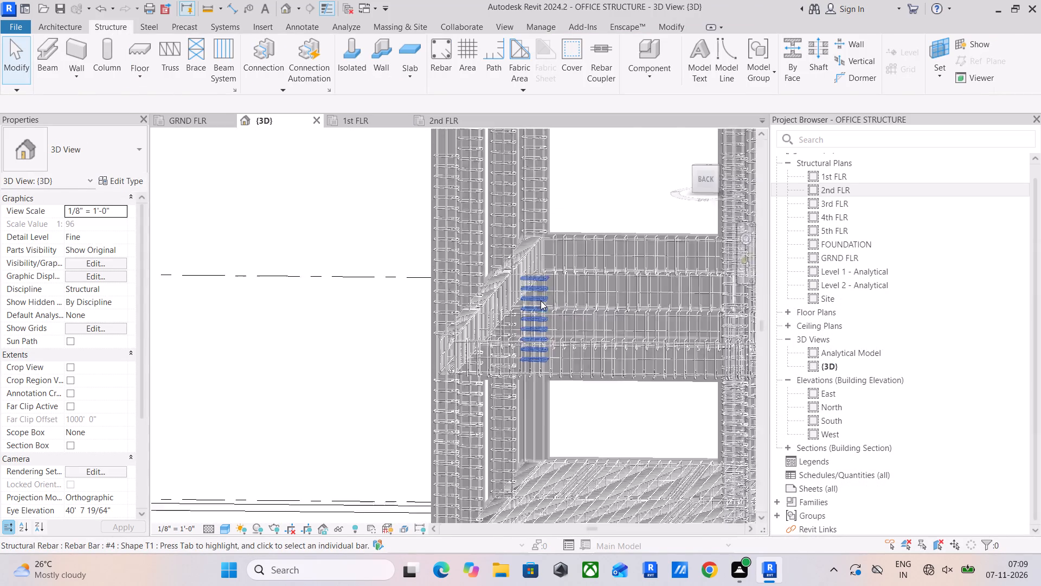
pyautogui.scroll(-12, 541, 301)
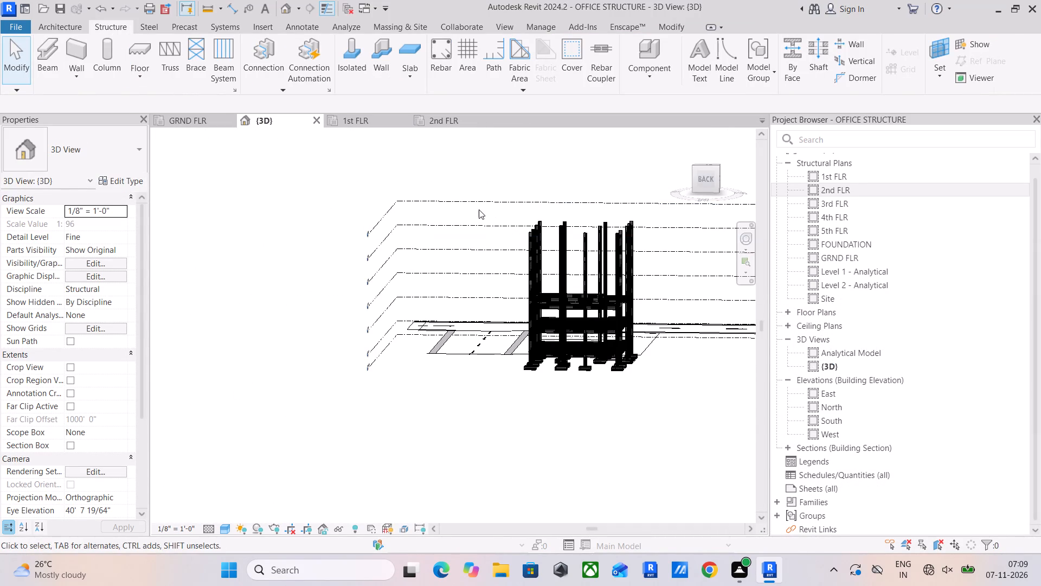
pyautogui.moveTo(477, 209); pyautogui.dragTo(679, 411)
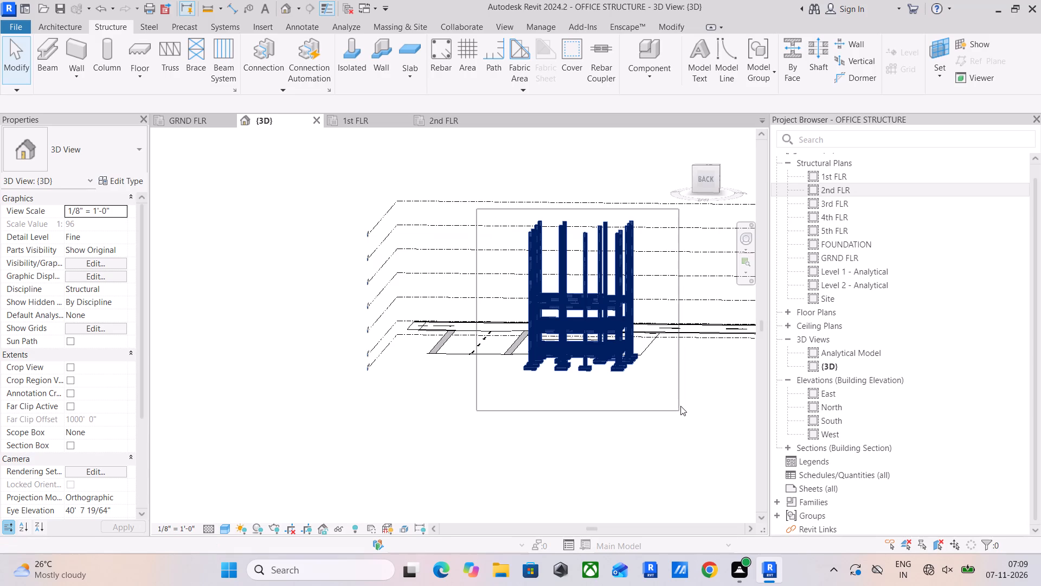
pyautogui.click(577, 65)
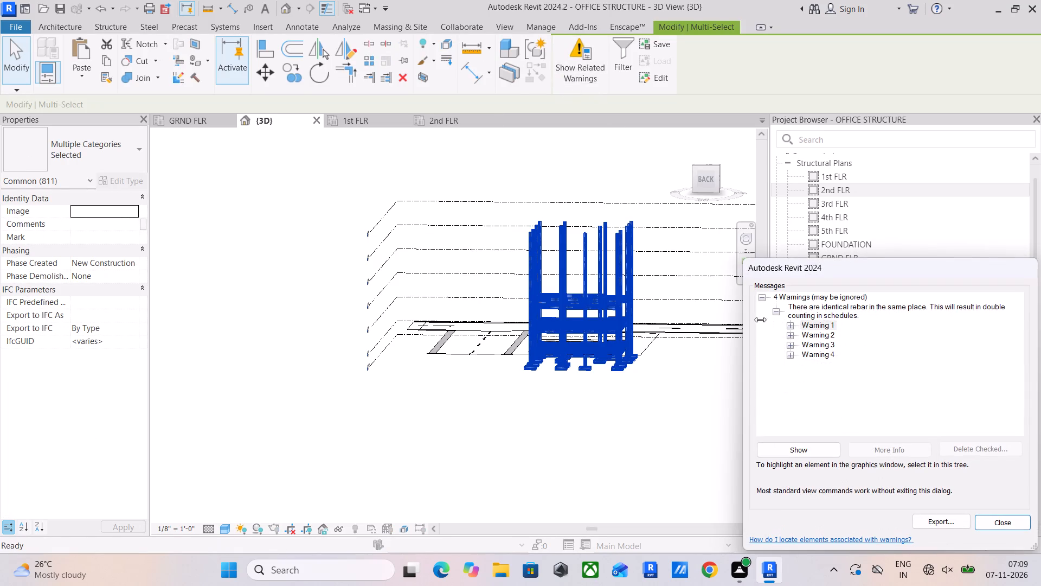
pyautogui.click(792, 326)
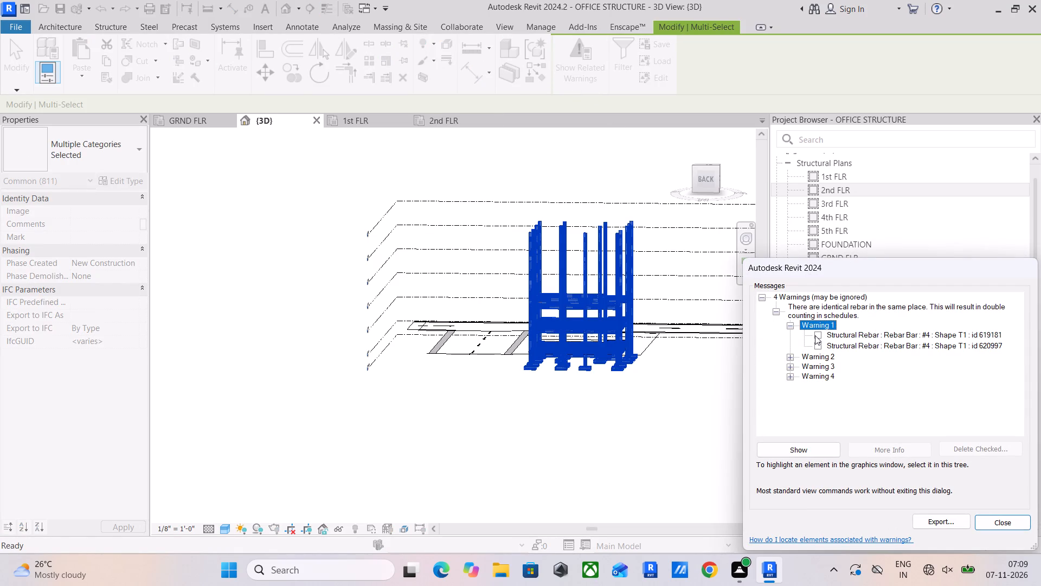
pyautogui.click(818, 334)
pyautogui.click(817, 345)
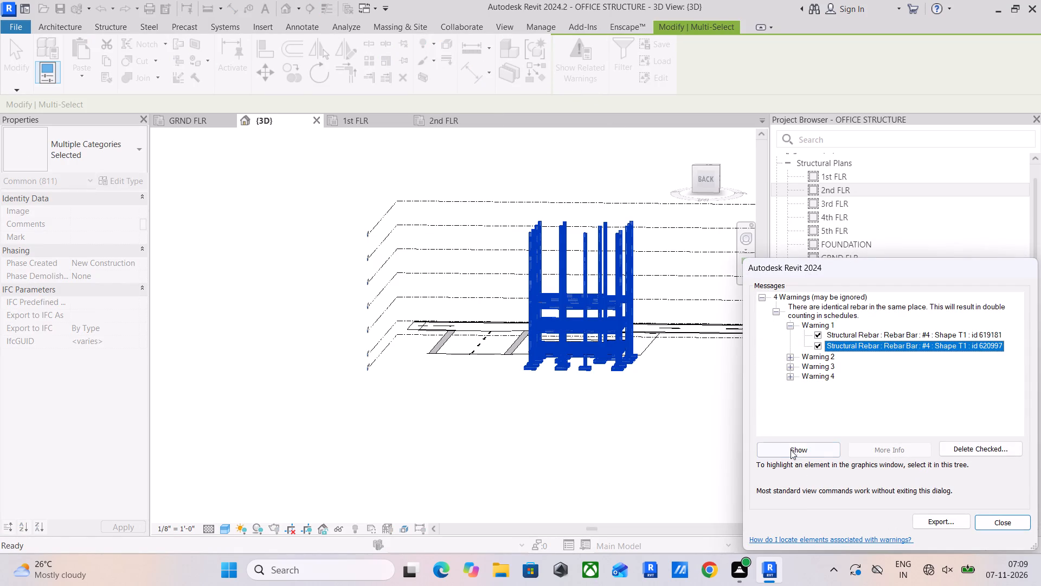
pyautogui.click(798, 445)
pyautogui.scroll(7, 446, 320)
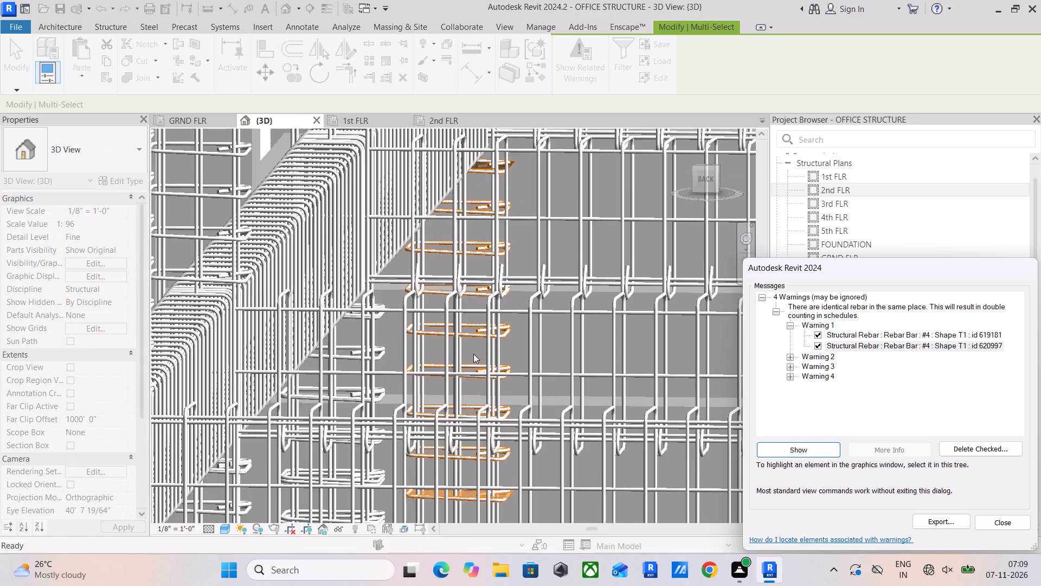
pyautogui.scroll(7, 473, 354)
pyautogui.moveTo(999, 521); pyautogui.dragTo(968, 517)
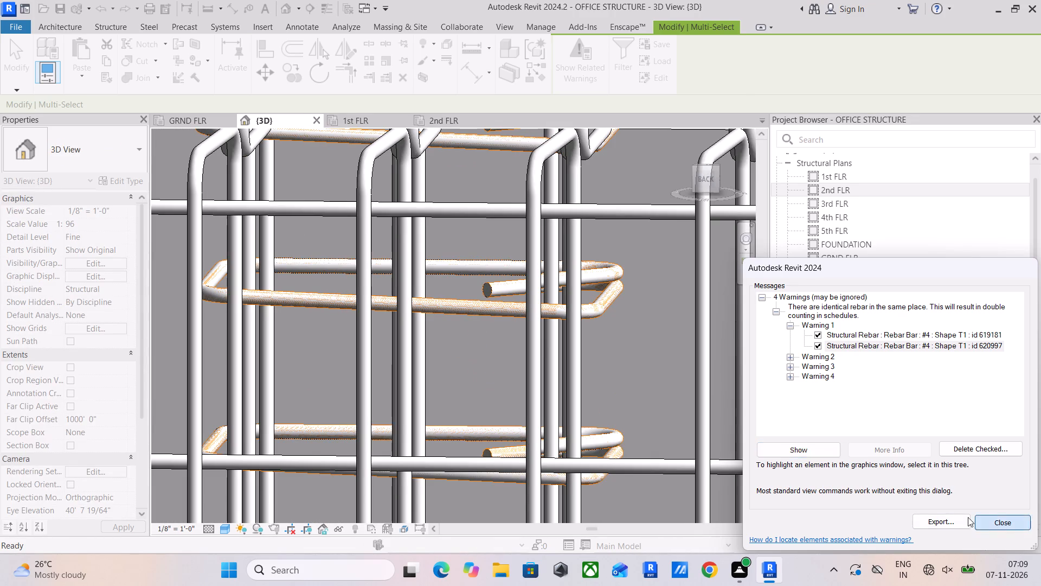
pyautogui.moveTo(968, 517); pyautogui.dragTo(991, 521)
pyautogui.click(490, 311)
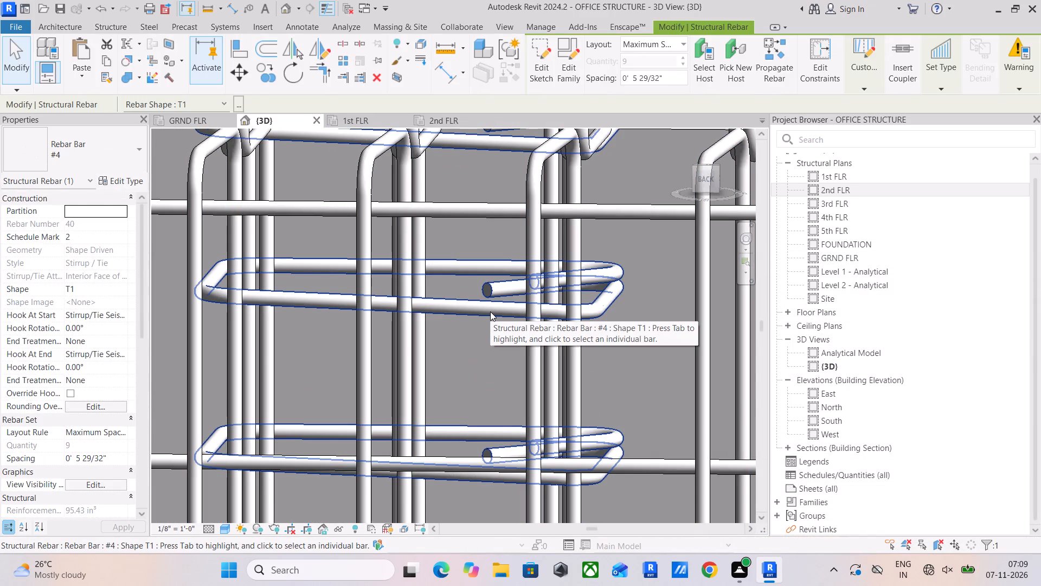
pyautogui.press('Delete')
# Delete the other nine-bar #4 T1 tie set doubled up in the same column at the beam junction.
pyautogui.scroll(-16, 490, 311)
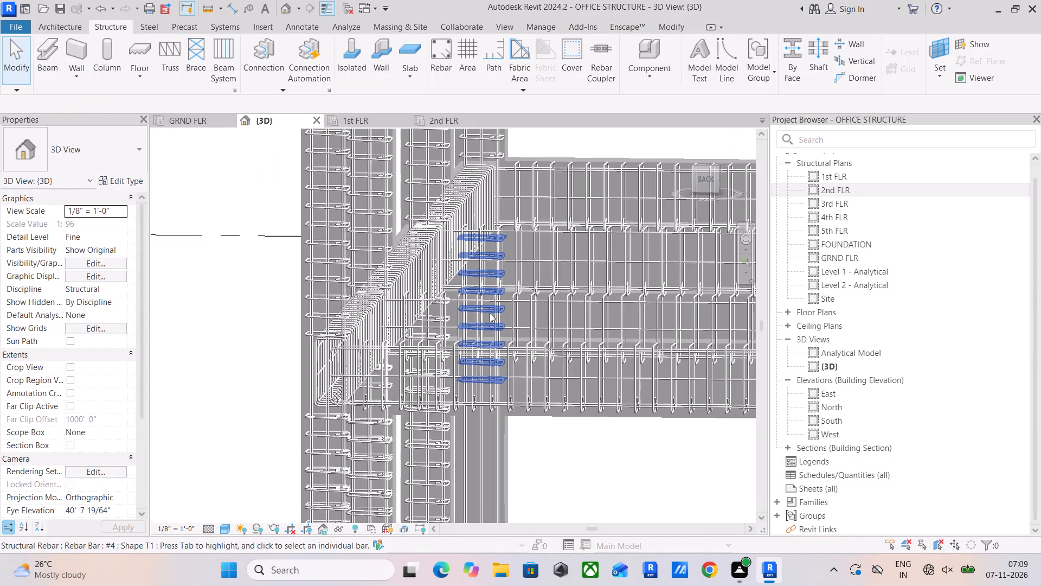
pyautogui.scroll(15, 436, 379)
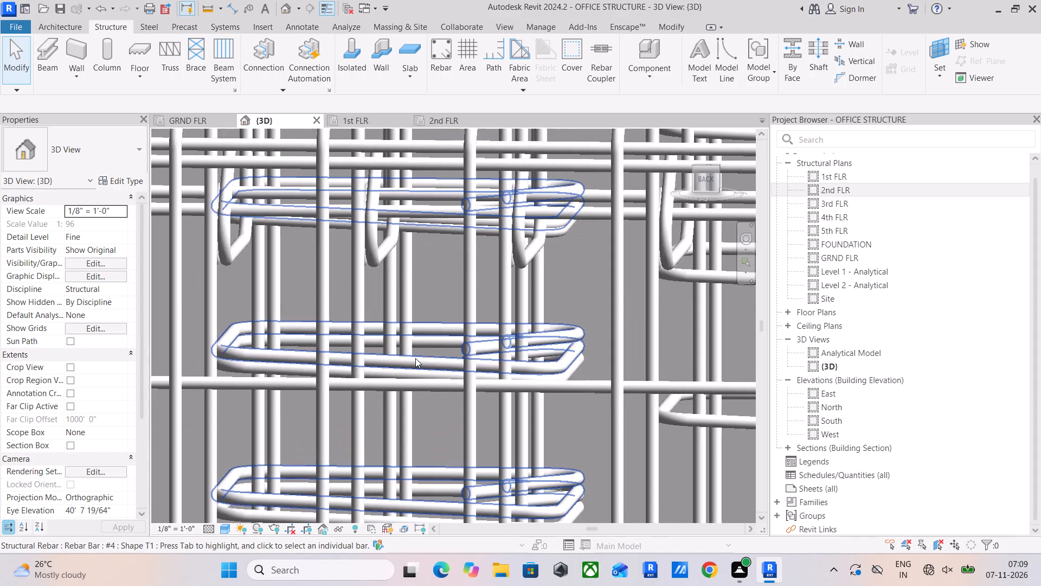
pyautogui.click(415, 358)
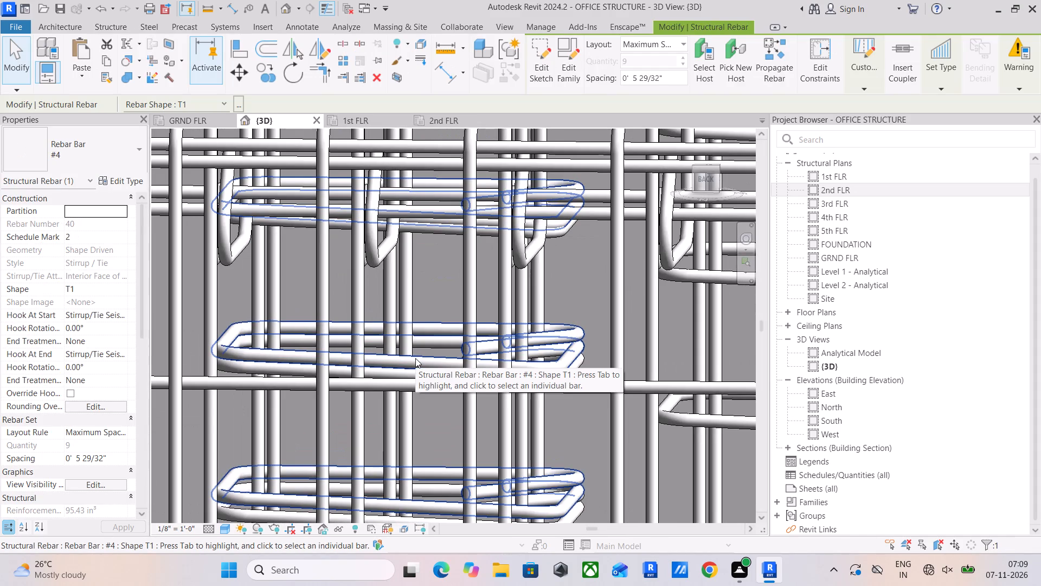
pyautogui.press('Delete')
# Examine the #4 T1 tie sets in this column and its neighbours, below and above the beam junction, for remaining overlaps.
pyautogui.scroll(-5, 415, 358)
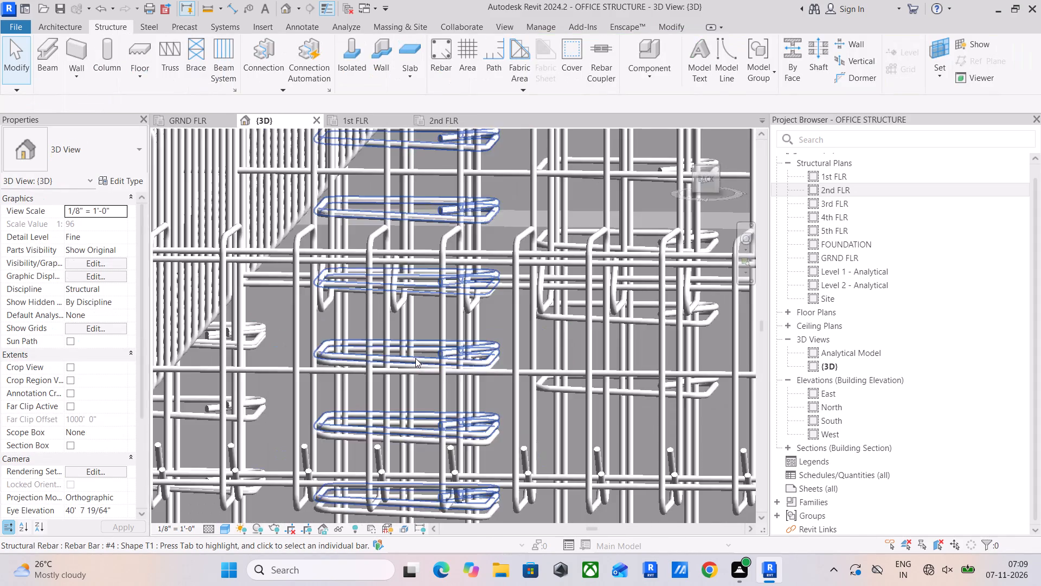
pyautogui.scroll(-5, 415, 358)
pyautogui.moveTo(415, 447); pyautogui.dragTo(420, 288, button='middle')
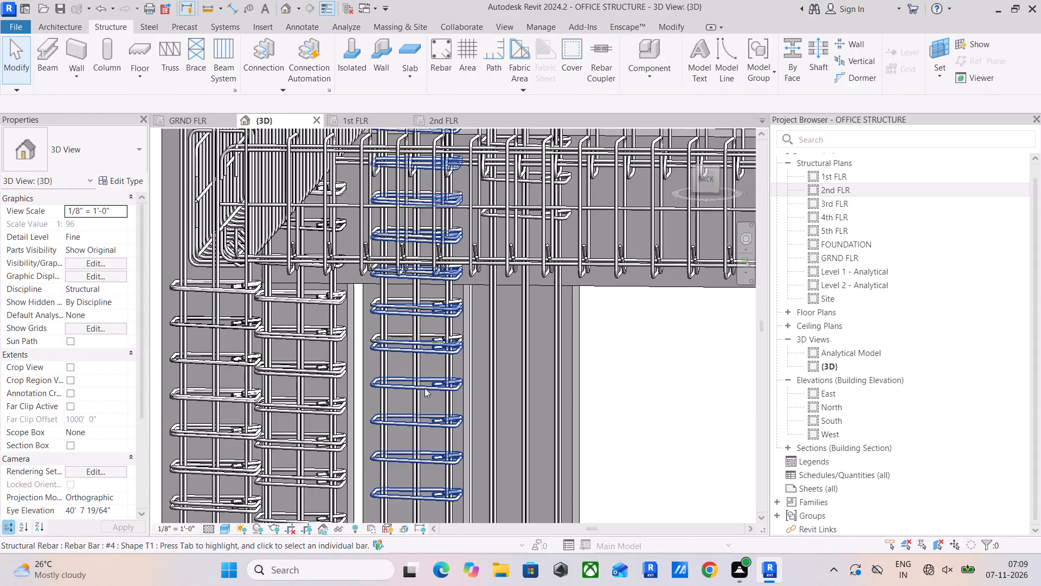
pyautogui.click(425, 388)
pyautogui.scroll(-3, 437, 365)
pyautogui.moveTo(443, 289); pyautogui.dragTo(474, 450, button='middle')
pyautogui.moveTo(503, 377); pyautogui.dragTo(477, 417, button='middle')
pyautogui.scroll(5, 509, 304)
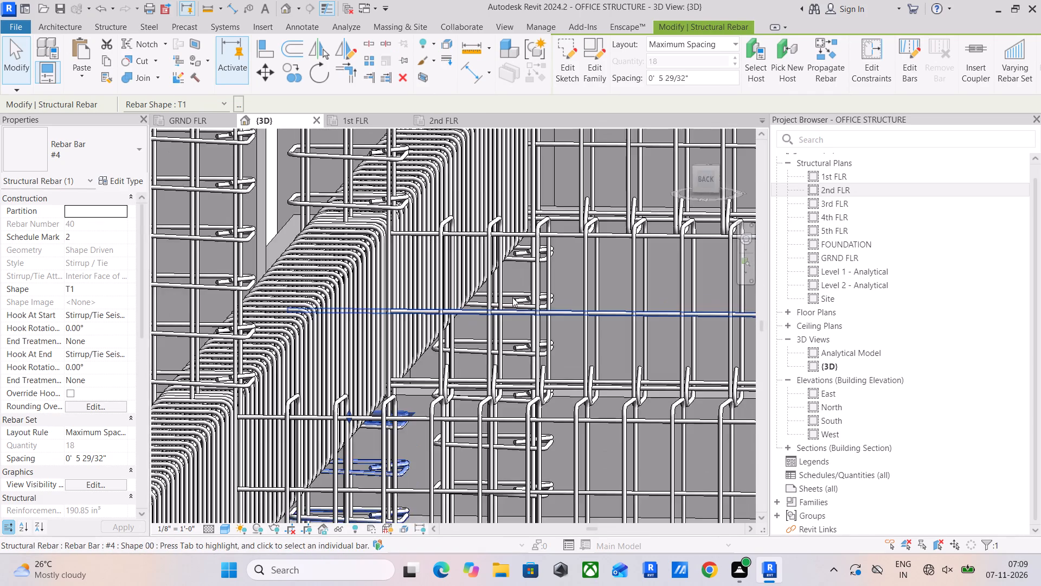
pyautogui.scroll(4, 512, 297)
pyautogui.click(512, 297)
pyautogui.scroll(-5, 512, 297)
pyautogui.moveTo(512, 312); pyautogui.dragTo(512, 375, button='middle')
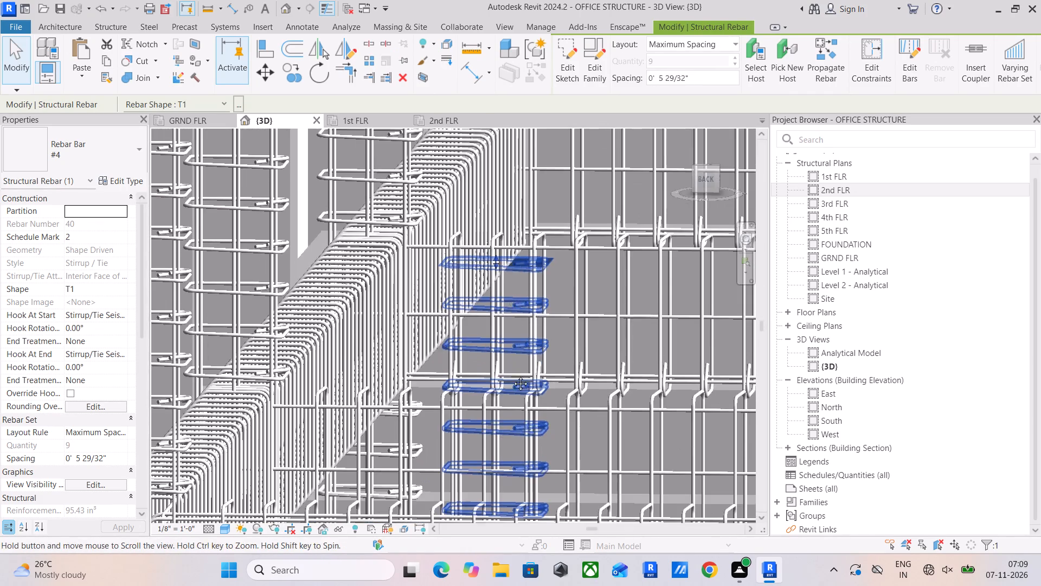
pyautogui.moveTo(512, 375); pyautogui.dragTo(512, 456, button='middle')
pyautogui.click(384, 231)
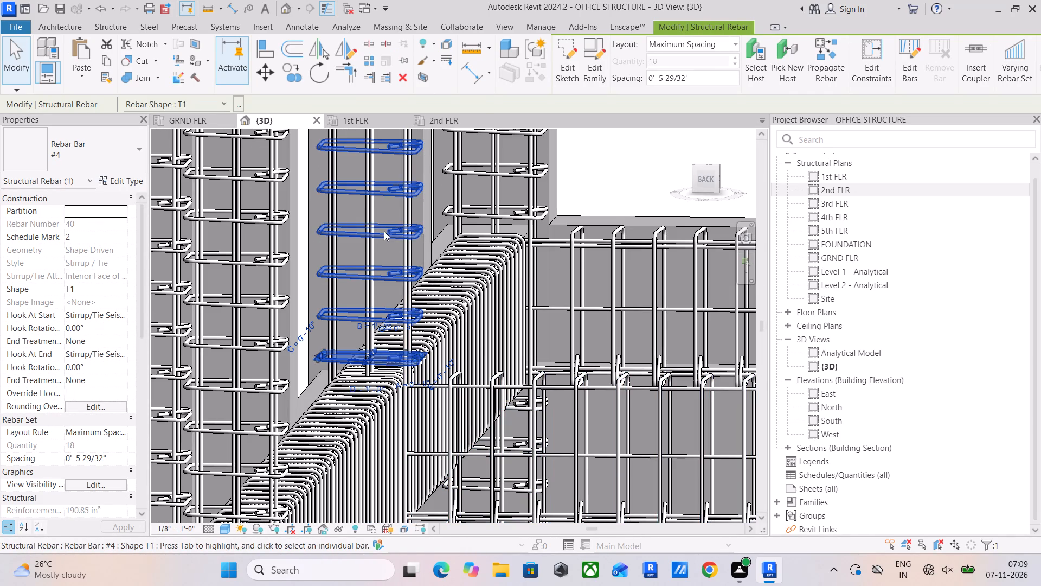
pyautogui.click(464, 209)
# Locate the identical #4 T1 tie sets 620193 and 621013 through the structure's related warnings and delete the duplicate.
pyautogui.scroll(-5, 532, 266)
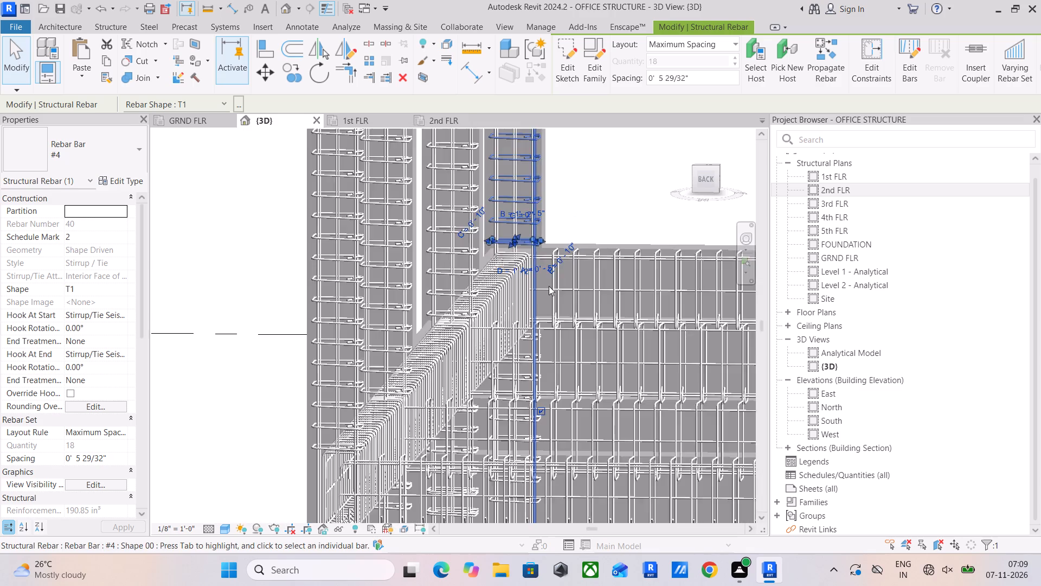
pyautogui.scroll(-13, 549, 286)
pyautogui.moveTo(587, 312); pyautogui.dragTo(380, 321, button='middle')
pyautogui.scroll(-2, 380, 321)
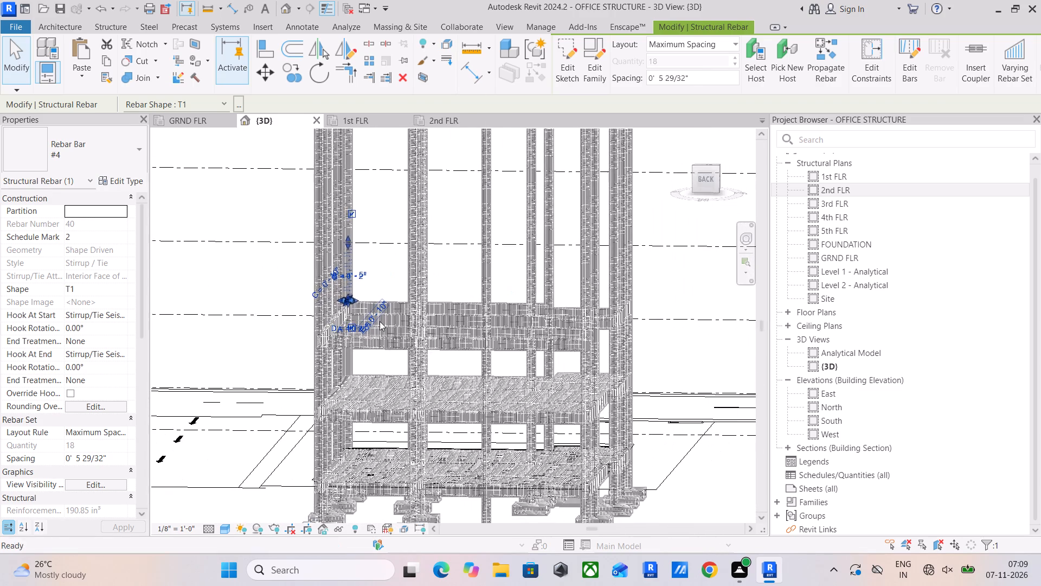
pyautogui.scroll(-3, 380, 321)
pyautogui.moveTo(309, 180); pyautogui.dragTo(556, 521)
pyautogui.click(570, 60)
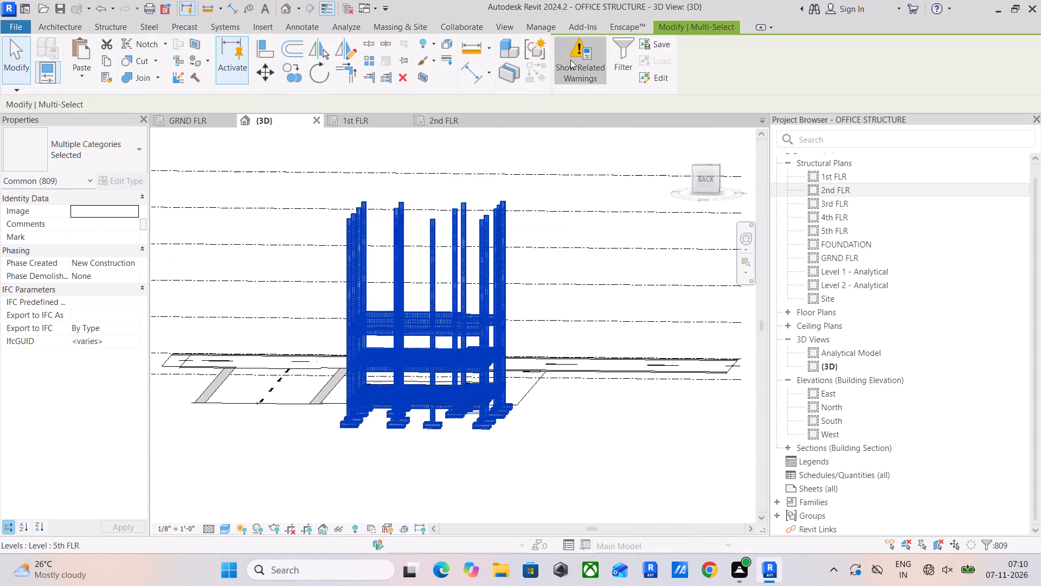
pyautogui.click(789, 324)
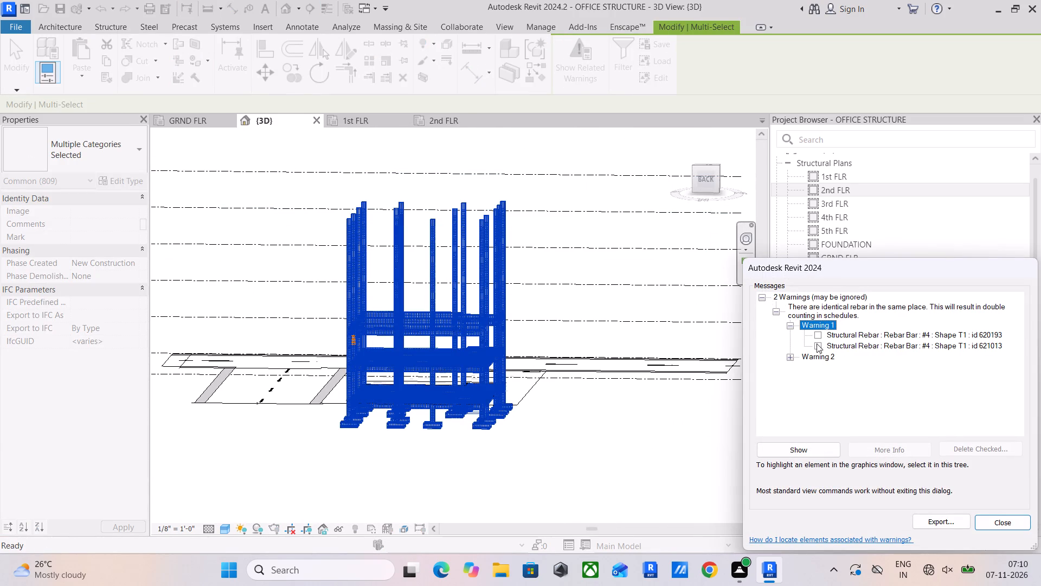
pyautogui.click(818, 336)
pyautogui.click(817, 342)
pyautogui.click(780, 449)
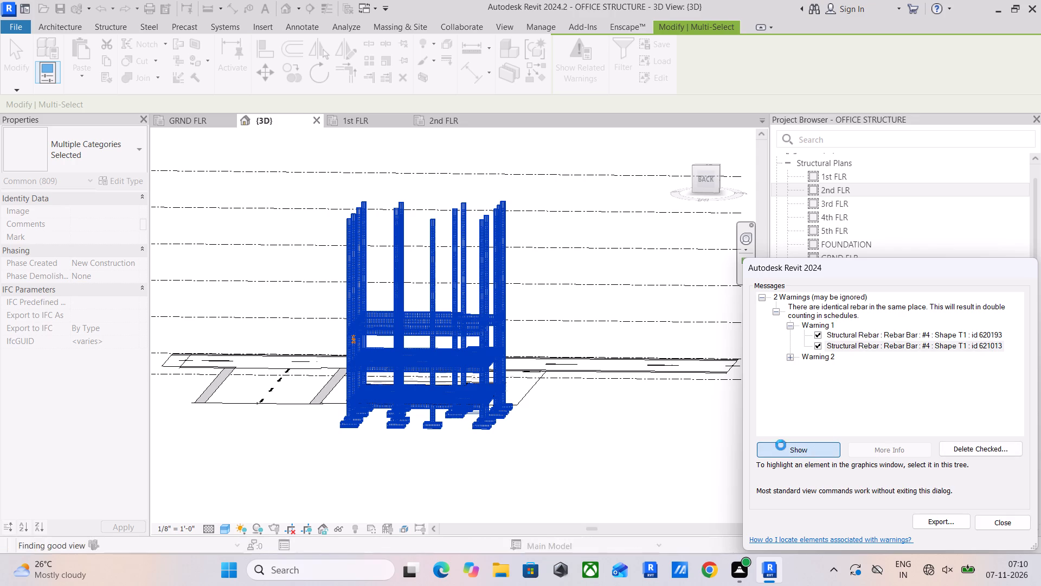
pyautogui.scroll(9, 415, 347)
pyautogui.scroll(4, 479, 285)
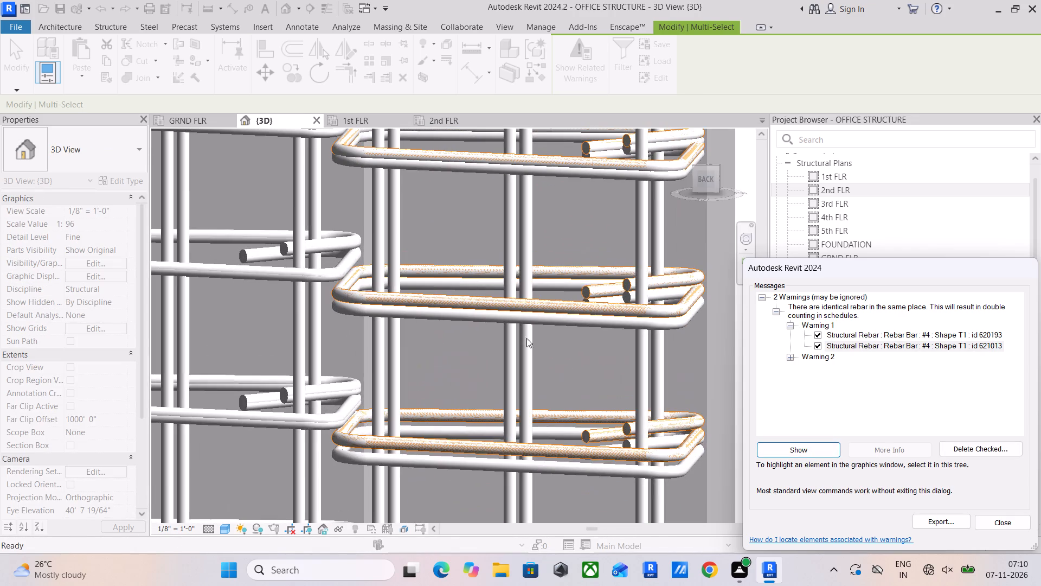
pyautogui.click(1003, 521)
pyautogui.click(500, 303)
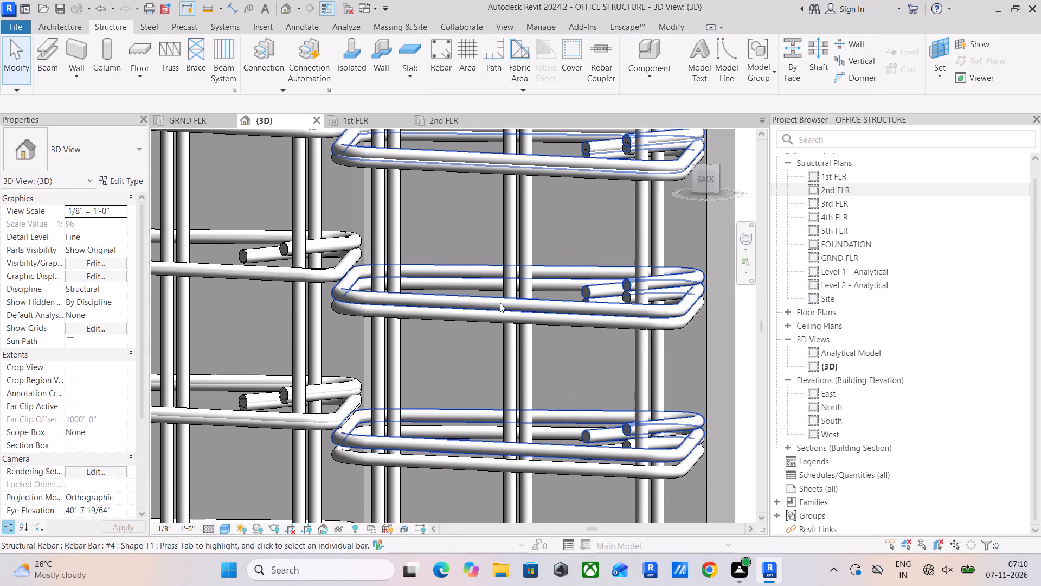
pyautogui.press('Delete')
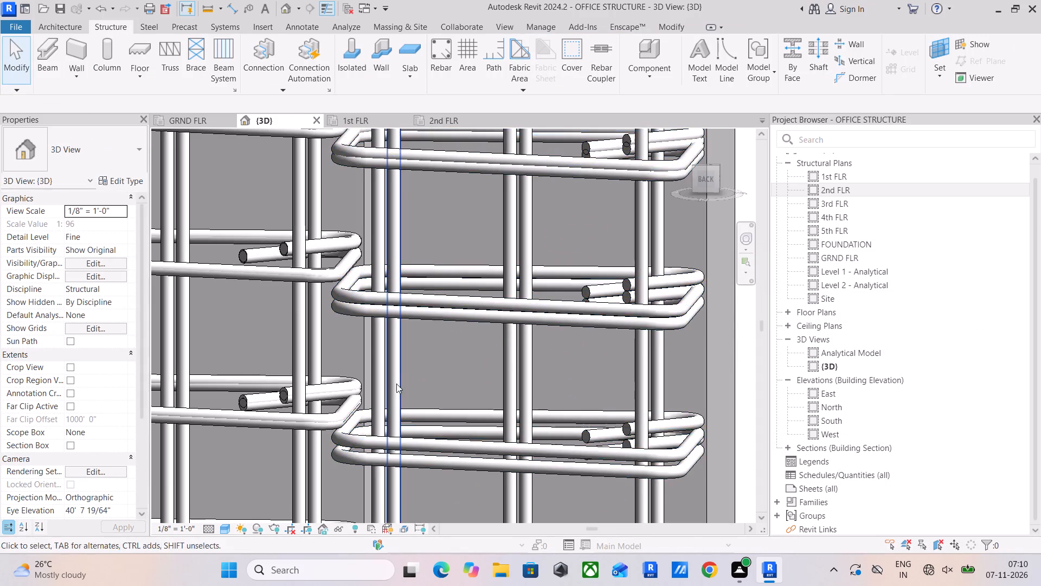
# Check the doubled #4 T1 tie sets in this column and delete the nine-bar duplicate set in the adjacent column.
pyautogui.click(430, 462)
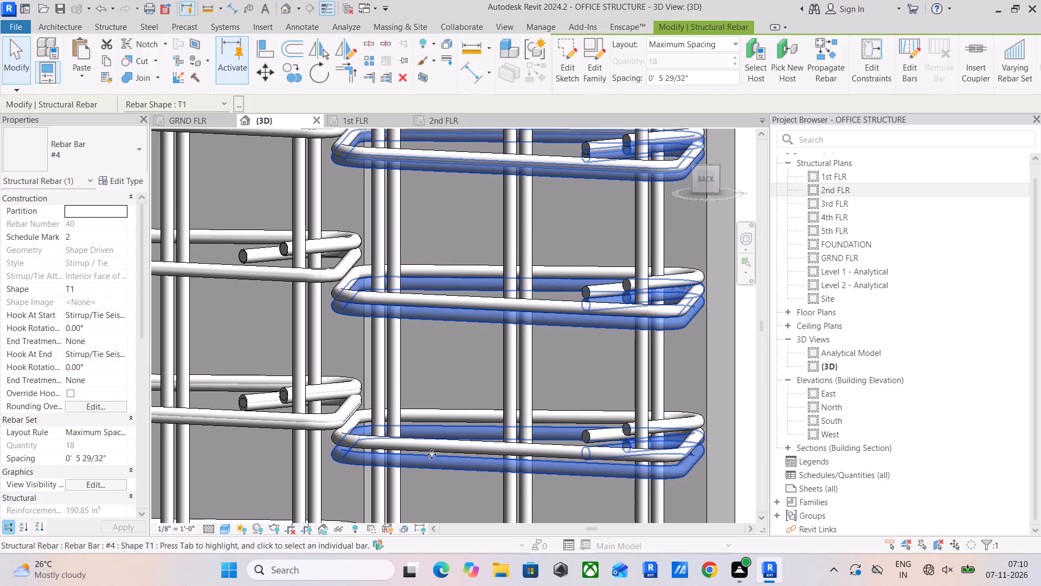
pyautogui.click(433, 445)
pyautogui.click(260, 279)
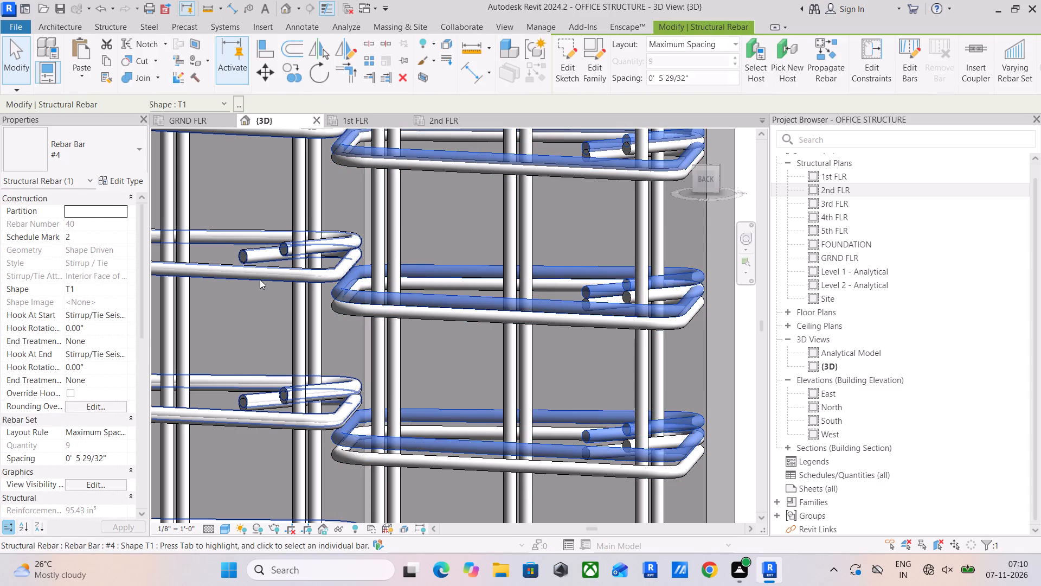
pyautogui.scroll(-4, 263, 286)
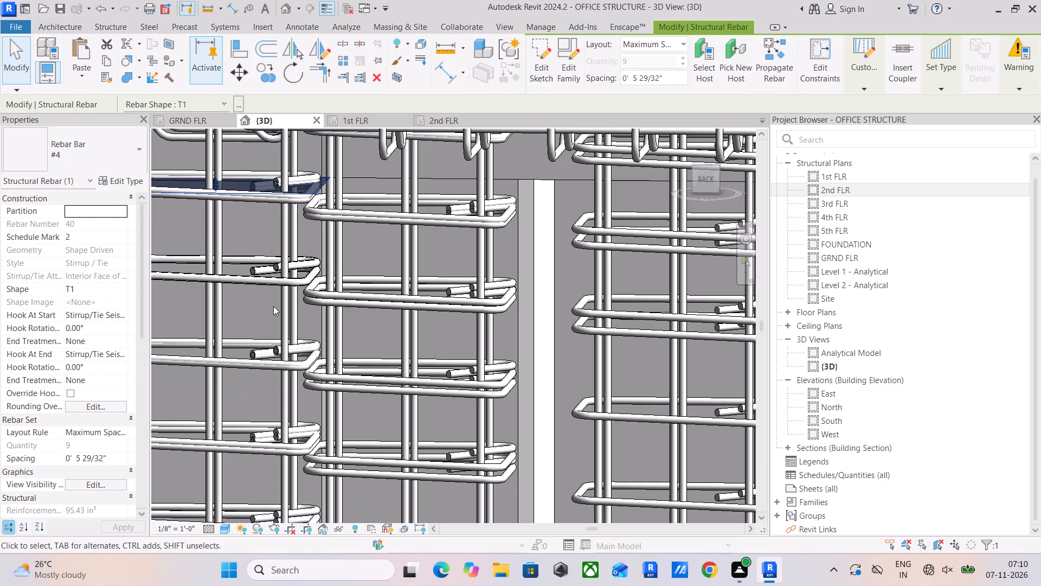
pyautogui.press('Delete')
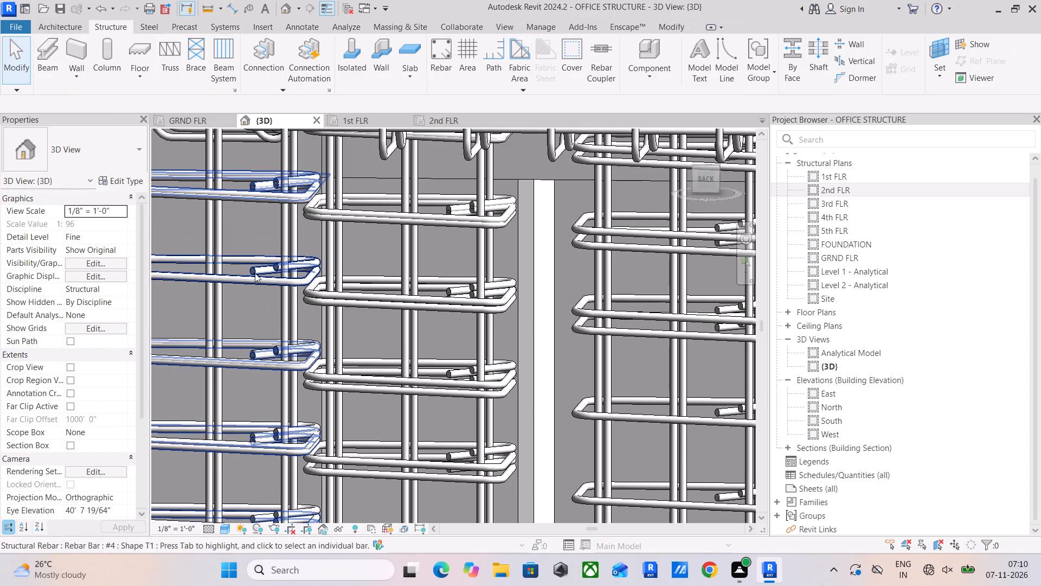
# Select the whole structure to check it for remaining related rebar warnings, then clear the selection.
pyautogui.scroll(-20, 372, 421)
pyautogui.scroll(-8, 372, 421)
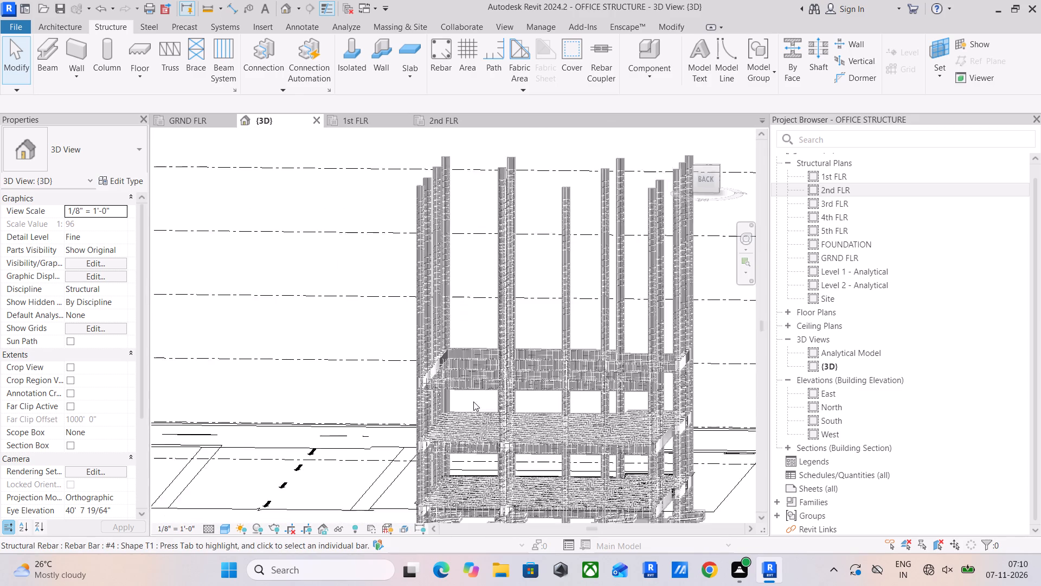
pyautogui.scroll(-1, 473, 402)
pyautogui.moveTo(398, 265); pyautogui.dragTo(646, 525)
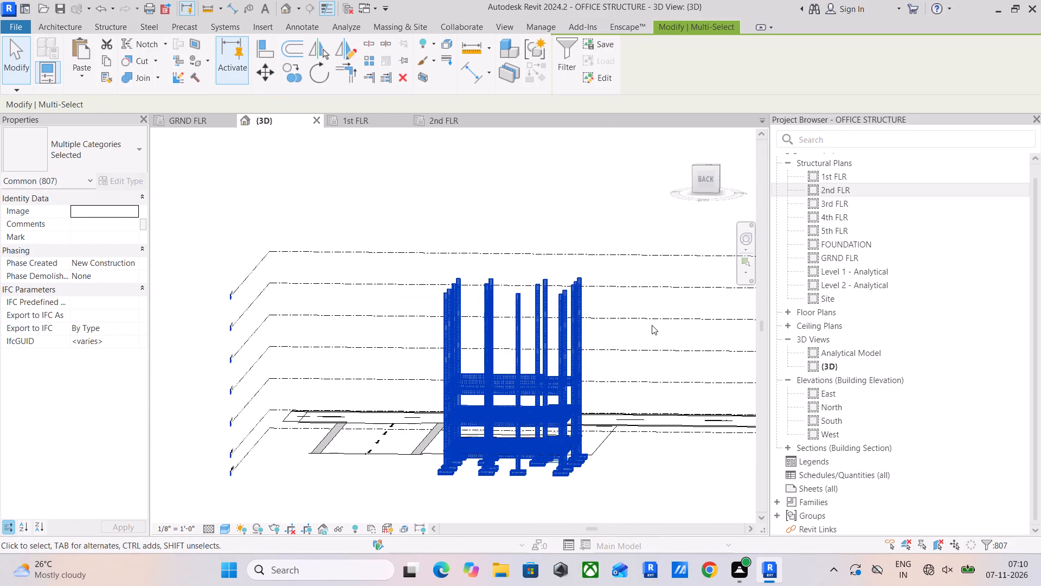
pyautogui.press('Escape')
pyautogui.press('Escape')
pyautogui.press('Escape')
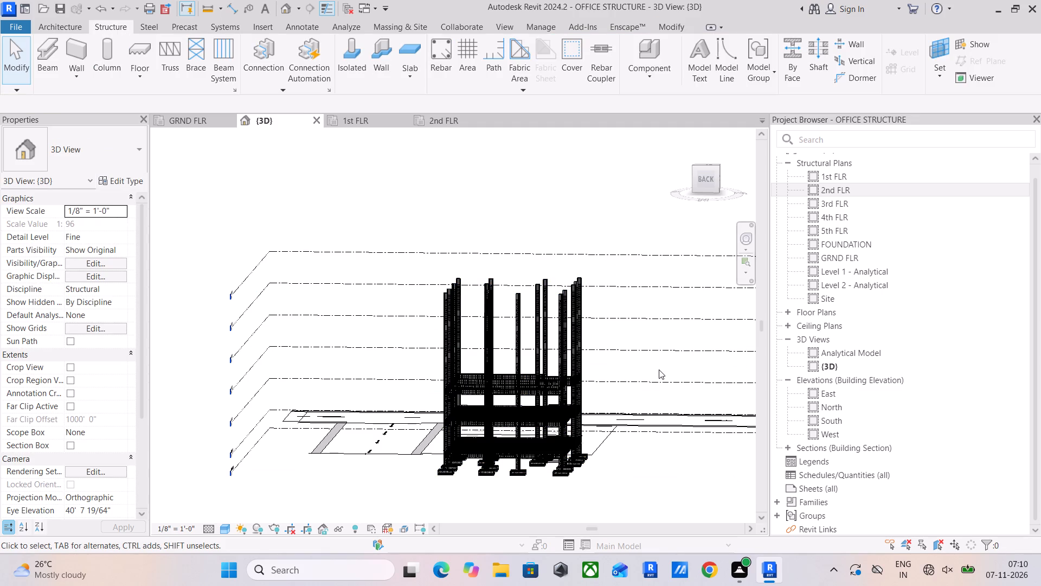
pyautogui.keyDown('shift'); pyautogui.moveTo(650, 390); pyautogui.dragTo(574, 460, button='middle'); pyautogui.keyUp('shift')
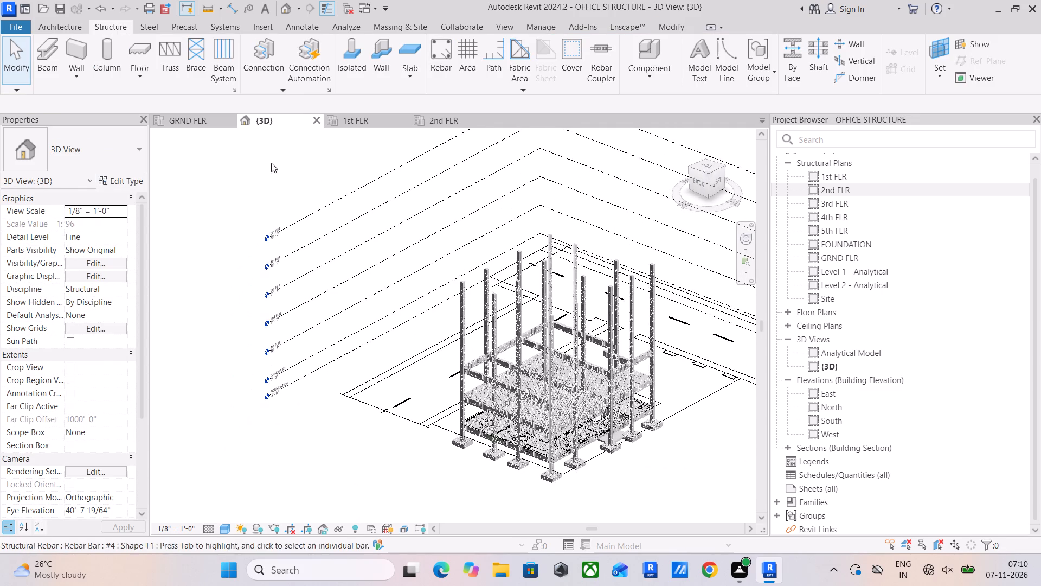
# Copy the waiting-area beam and its rebar from the ground-floor plan, excluding structural columns, and paste them aligned to 2nd FLR.
pyautogui.click(177, 120)
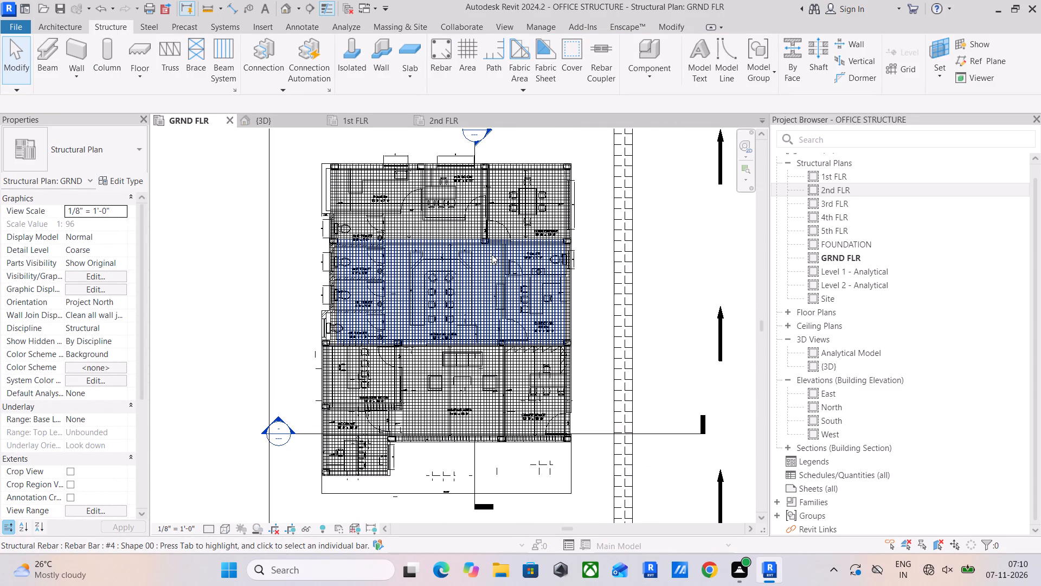
pyautogui.scroll(2, 521, 380)
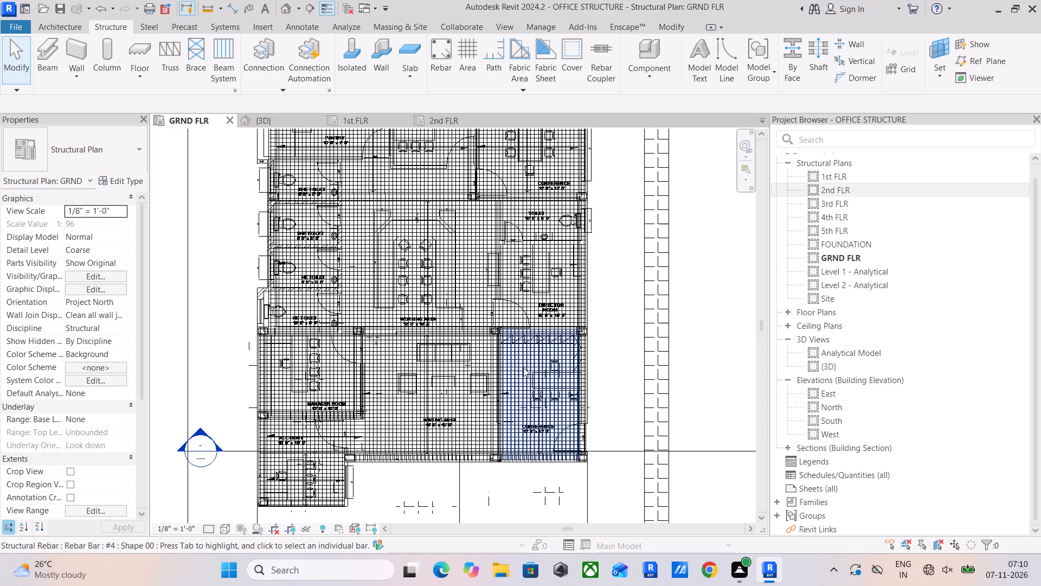
pyautogui.moveTo(474, 480); pyautogui.dragTo(520, 354)
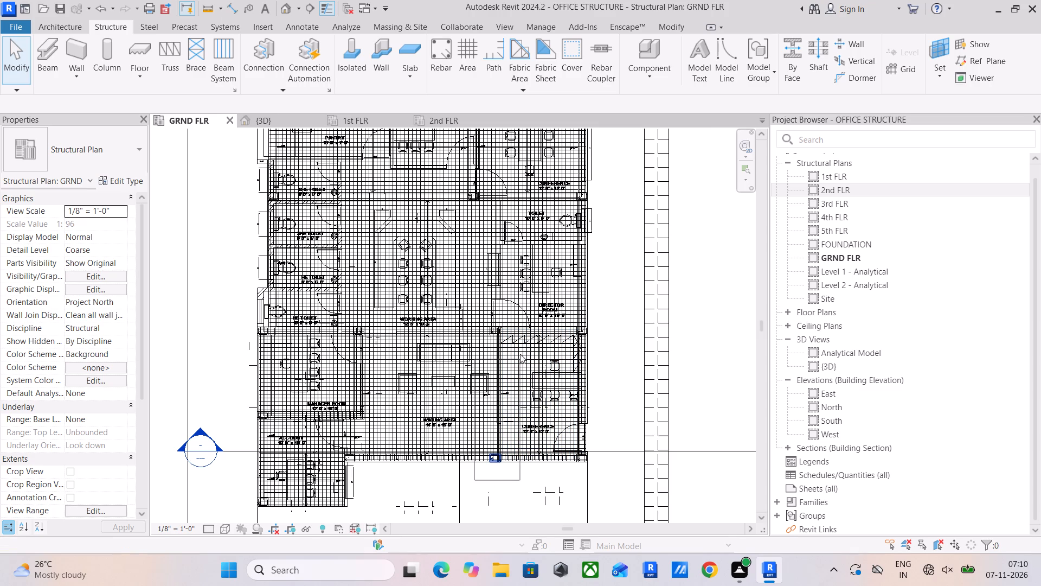
pyautogui.moveTo(520, 354); pyautogui.dragTo(530, 303)
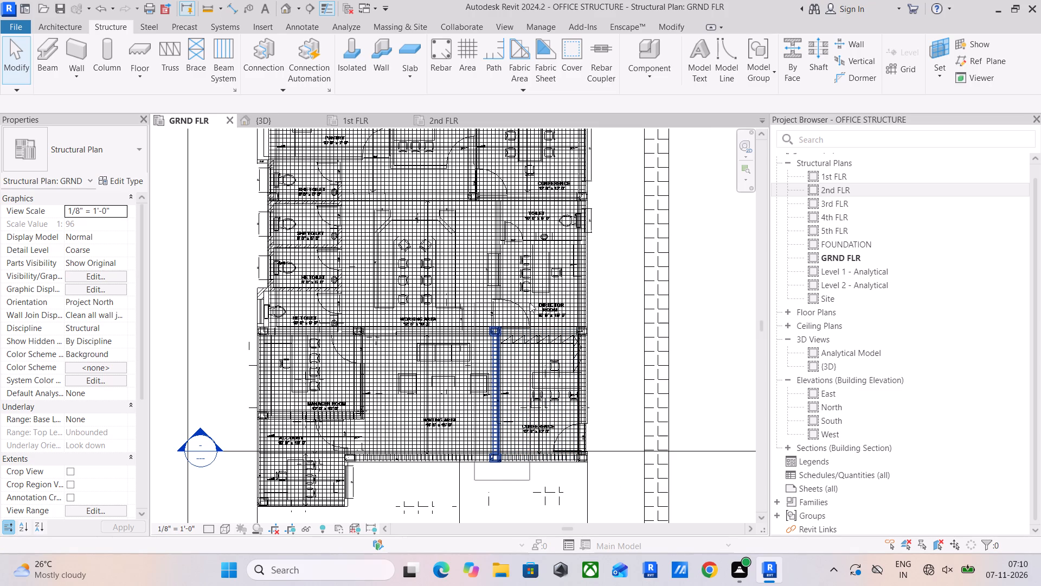
pyautogui.moveTo(530, 303); pyautogui.dragTo(544, 253)
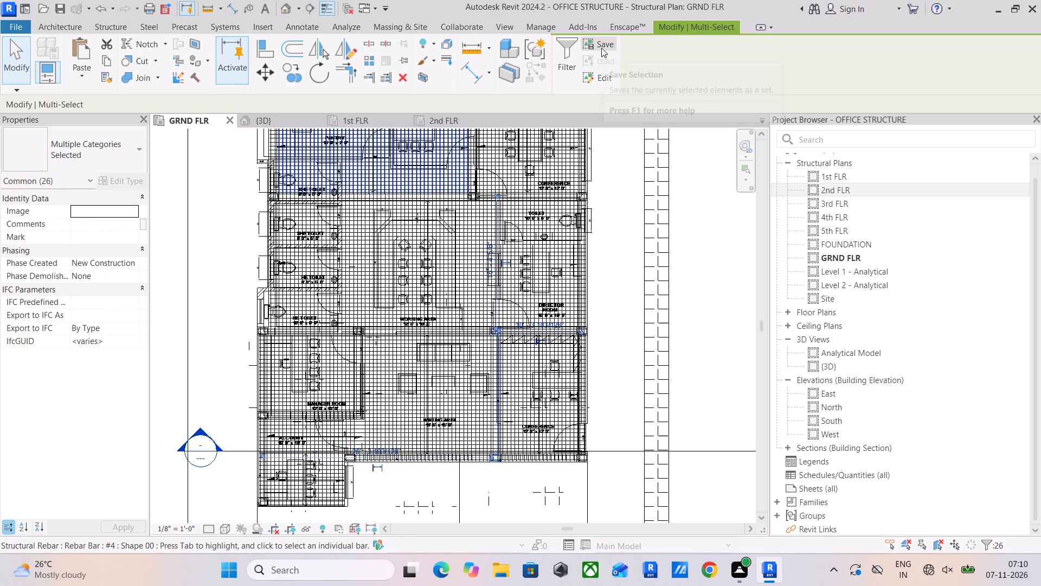
pyautogui.click(571, 50)
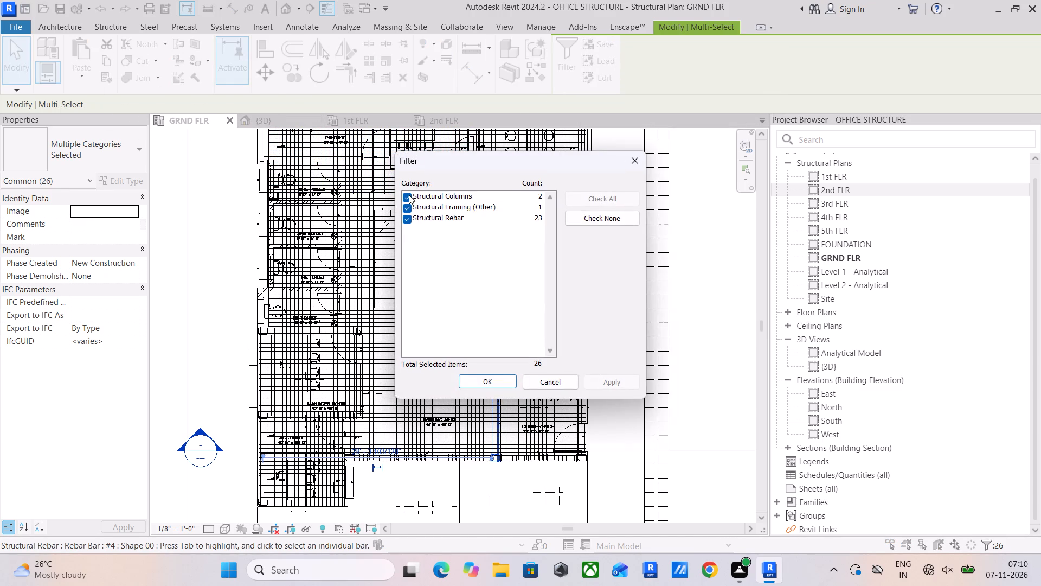
pyautogui.click(409, 195)
pyautogui.click(493, 384)
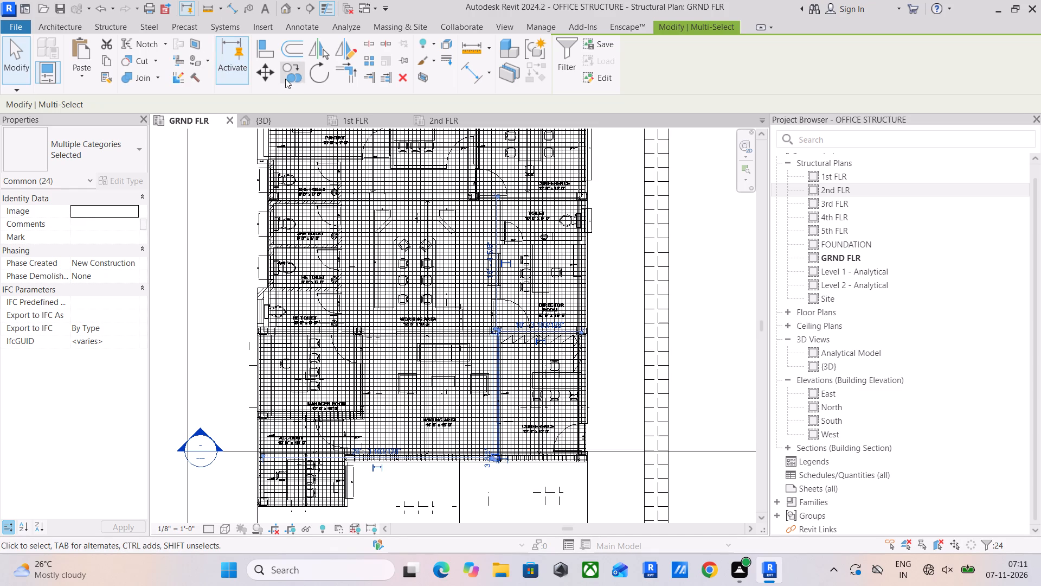
pyautogui.click(112, 66)
pyautogui.click(92, 69)
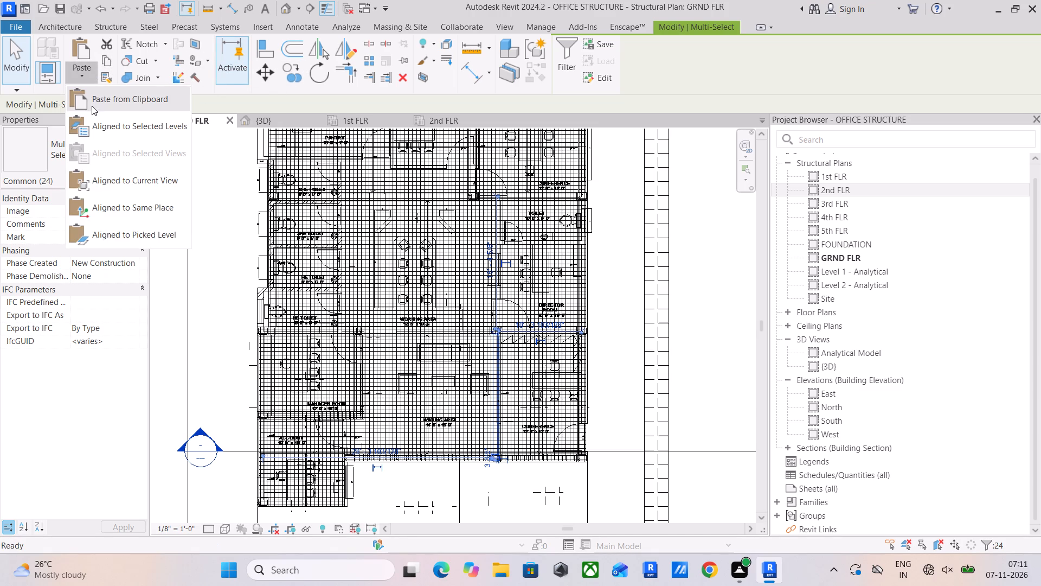
pyautogui.click(101, 128)
pyautogui.click(461, 203)
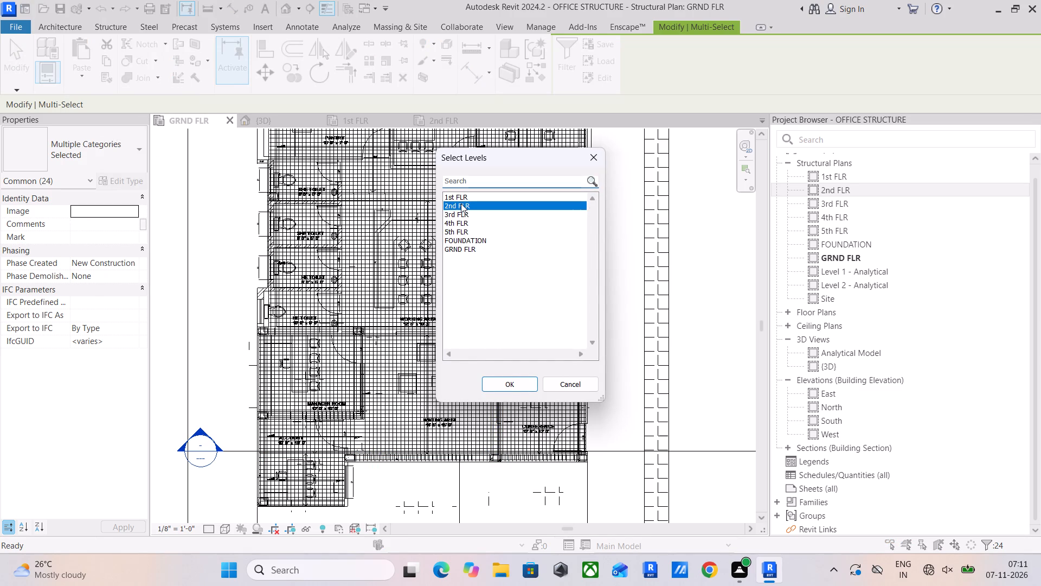
pyautogui.click(506, 387)
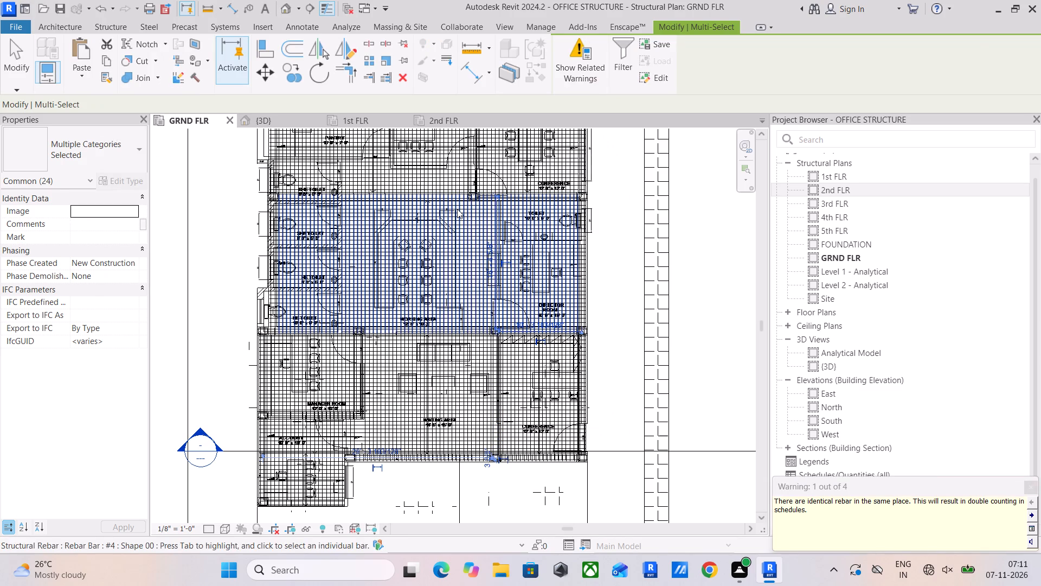
# Delete the duplicate 18-bar #4 T1 tie set pasted in the column at the end of the new second-floor beam.
pyautogui.click(275, 121)
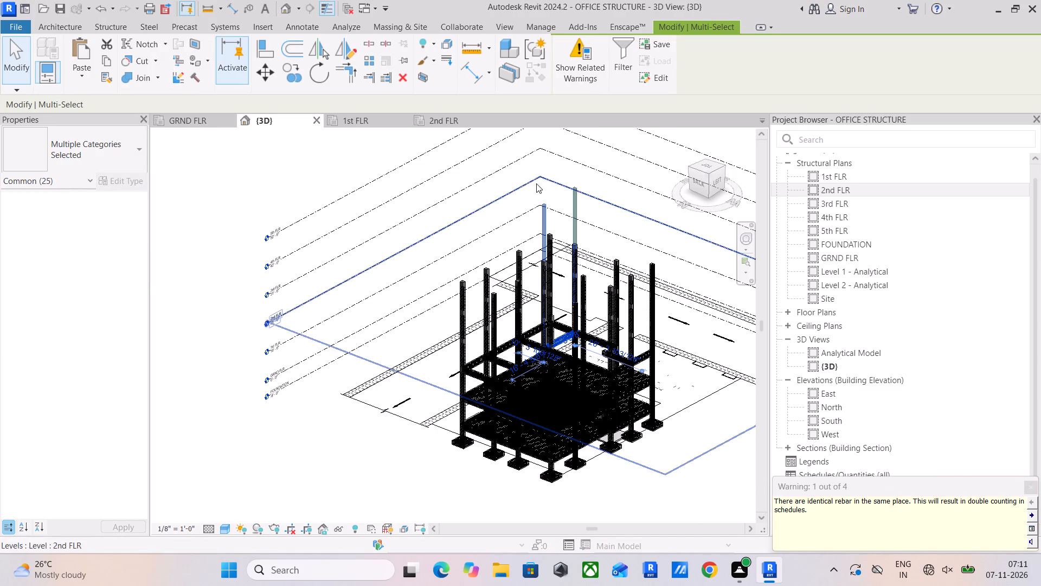
pyautogui.scroll(6, 546, 390)
pyautogui.scroll(5, 561, 333)
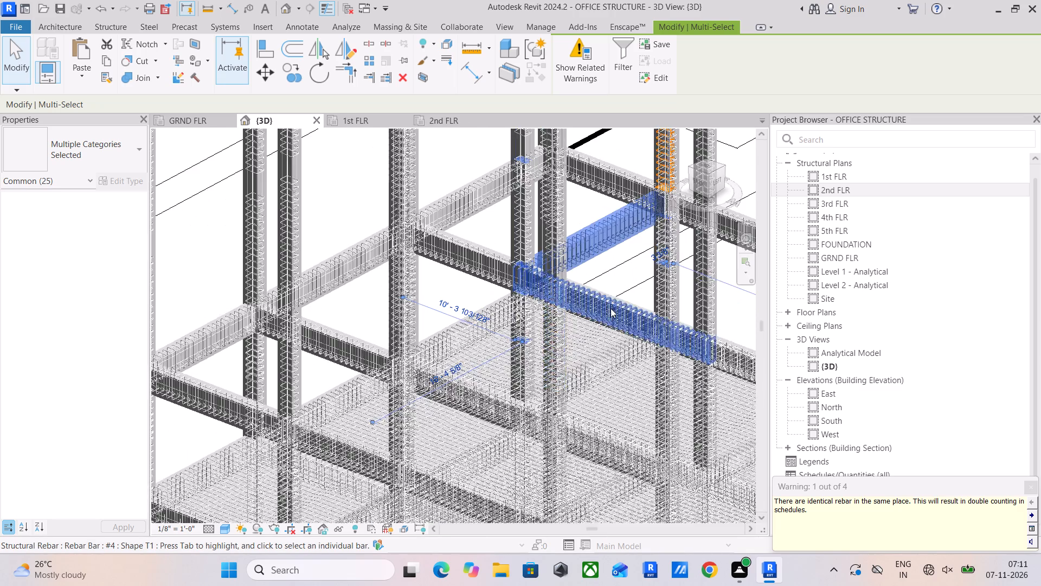
pyautogui.moveTo(608, 324); pyautogui.dragTo(570, 482, button='middle')
pyautogui.scroll(2, 638, 253)
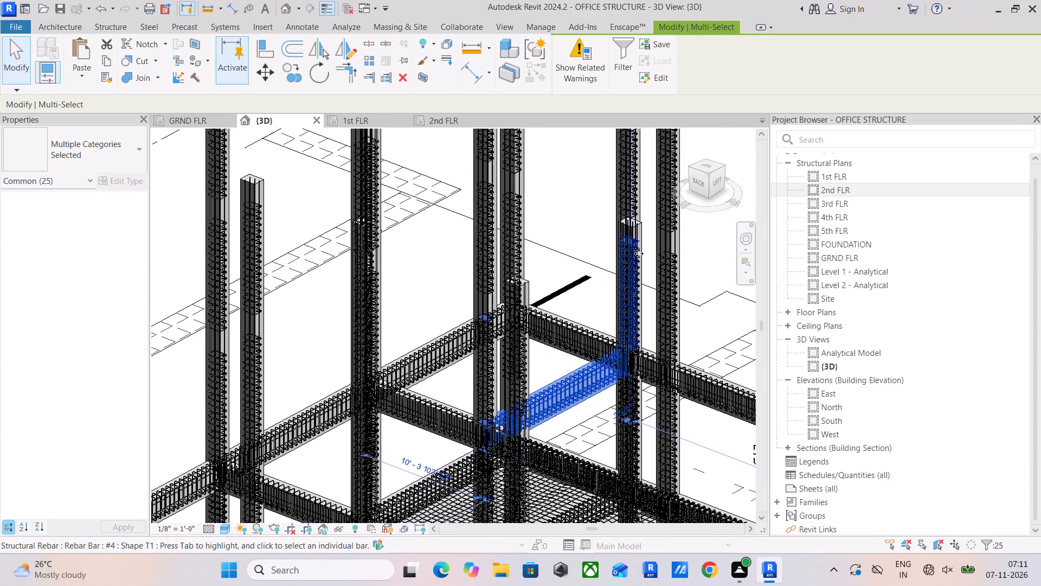
pyautogui.scroll(3, 639, 253)
pyautogui.scroll(9, 571, 219)
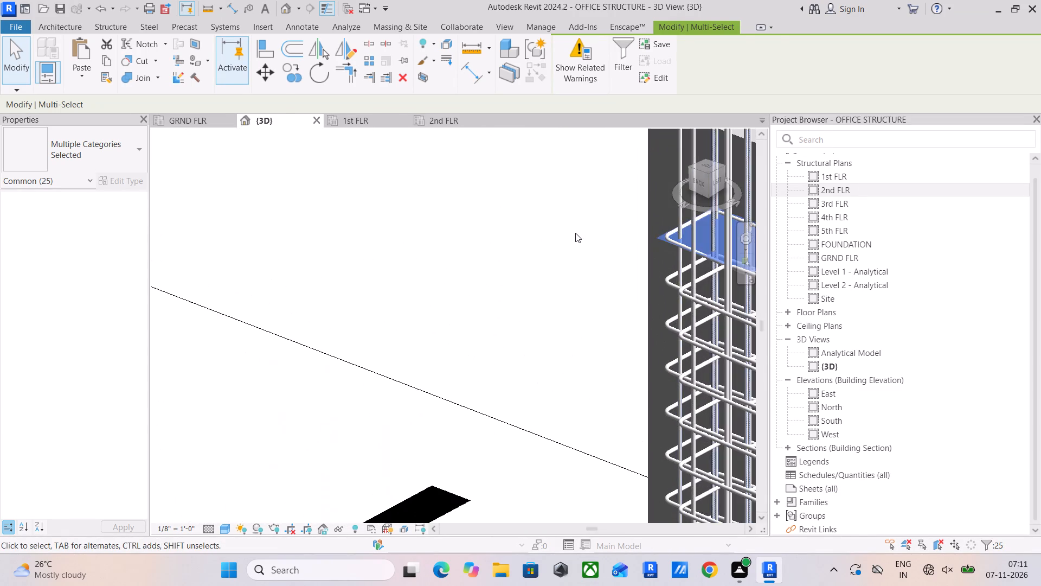
pyautogui.click(576, 233)
pyautogui.click(667, 238)
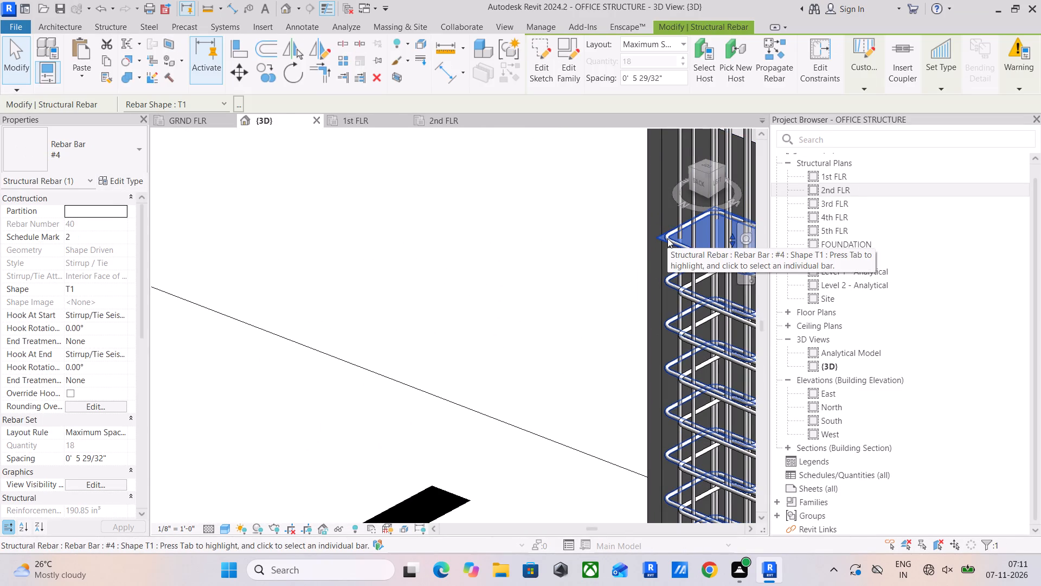
pyautogui.press('Delete')
# Delete the pasted vertical column bars projecting above the tops of the two columns supporting the new beam.
pyautogui.scroll(-10, 667, 238)
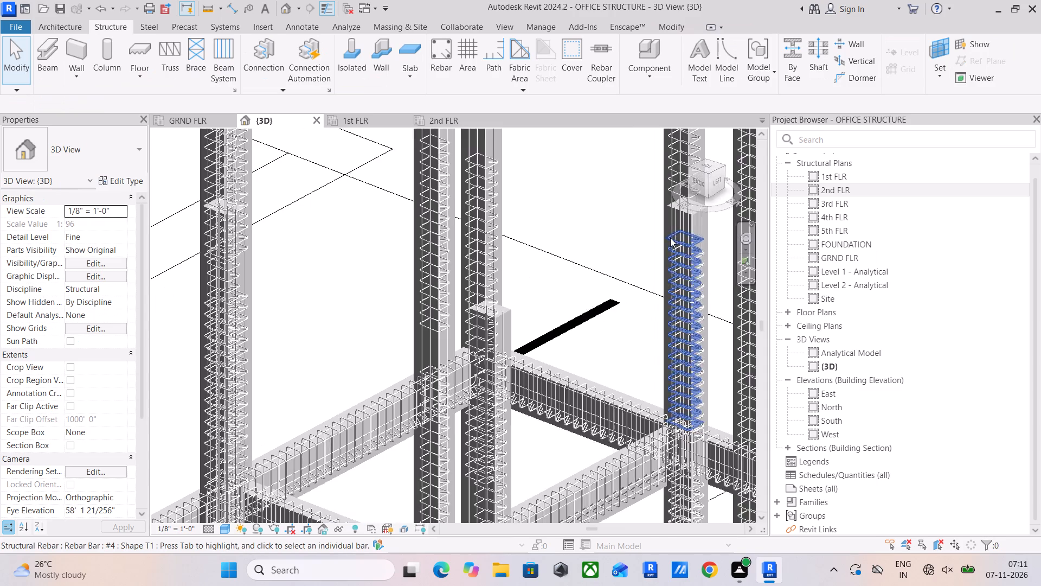
pyautogui.moveTo(667, 252); pyautogui.dragTo(570, 478, button='middle')
pyautogui.scroll(-8, 574, 407)
pyautogui.moveTo(569, 385); pyautogui.dragTo(570, 442, button='middle')
pyautogui.scroll(3, 580, 315)
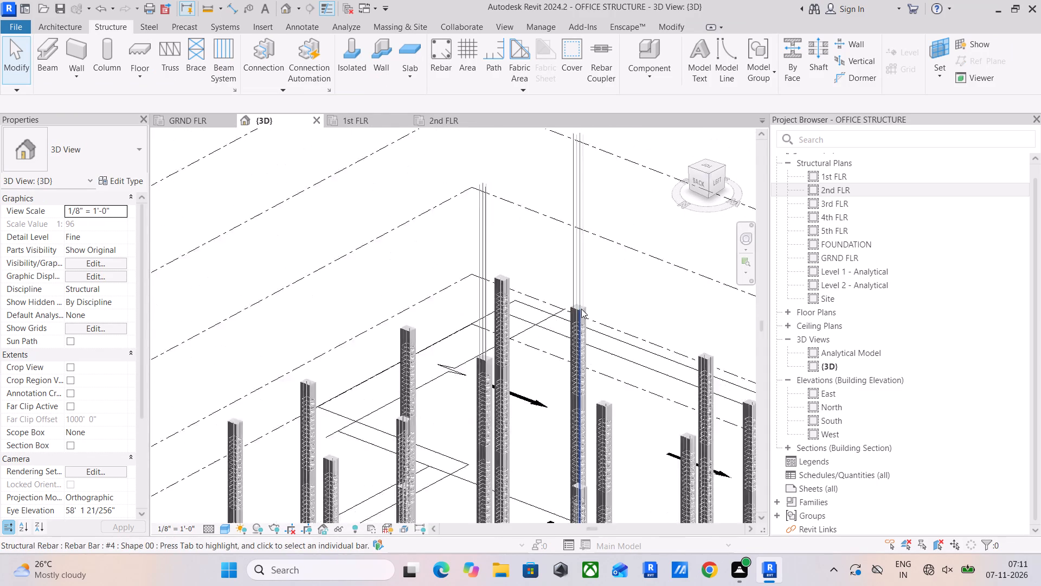
pyautogui.scroll(2, 581, 309)
pyautogui.moveTo(599, 201); pyautogui.dragTo(317, 209)
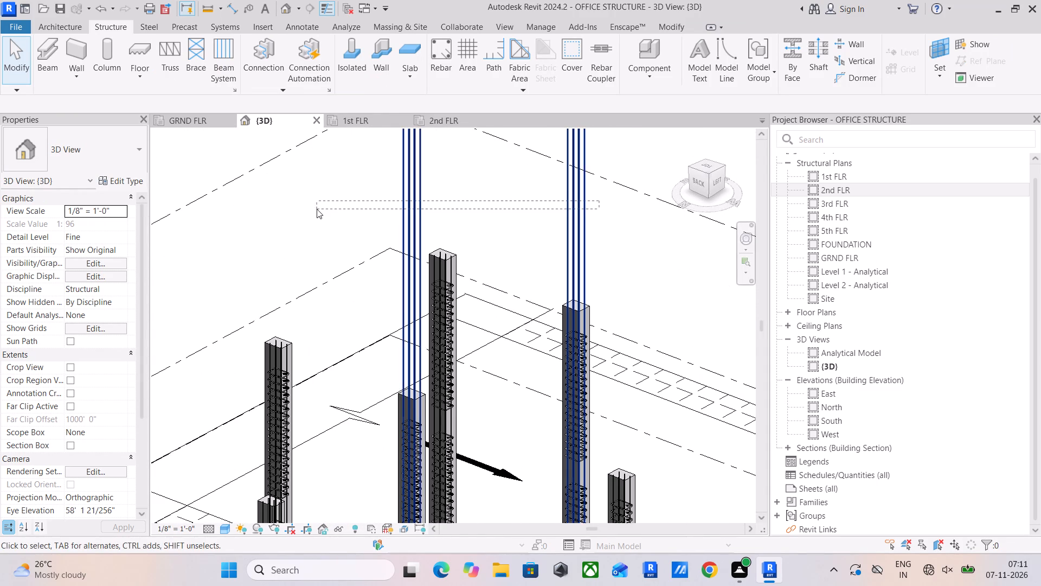
pyautogui.press('Delete')
# Examine the #4 T1 tie sets in the columns around the second-floor beam junction for remaining duplicates.
pyautogui.moveTo(377, 383); pyautogui.dragTo(379, 291, button='middle')
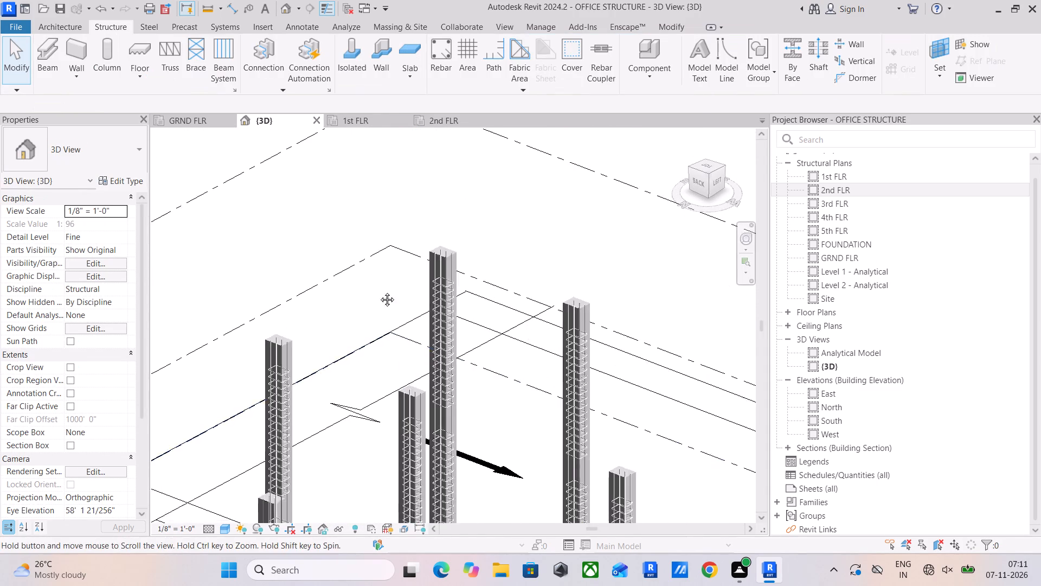
pyautogui.moveTo(379, 291); pyautogui.dragTo(347, 110, button='middle')
pyautogui.scroll(4, 378, 212)
pyautogui.scroll(1, 442, 359)
pyautogui.moveTo(442, 359); pyautogui.dragTo(443, 212, button='middle')
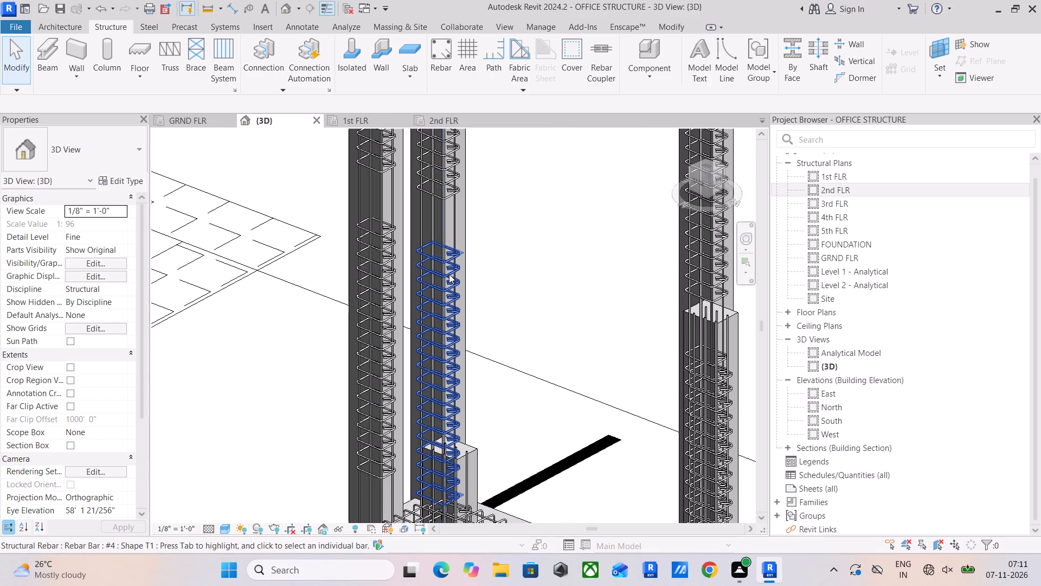
pyautogui.click(449, 272)
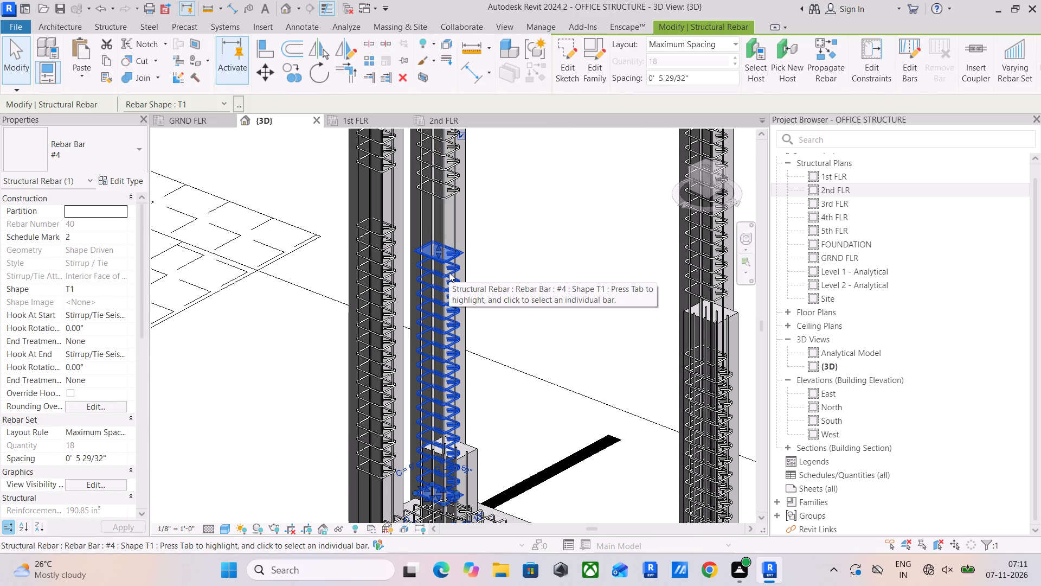
pyautogui.click(385, 249)
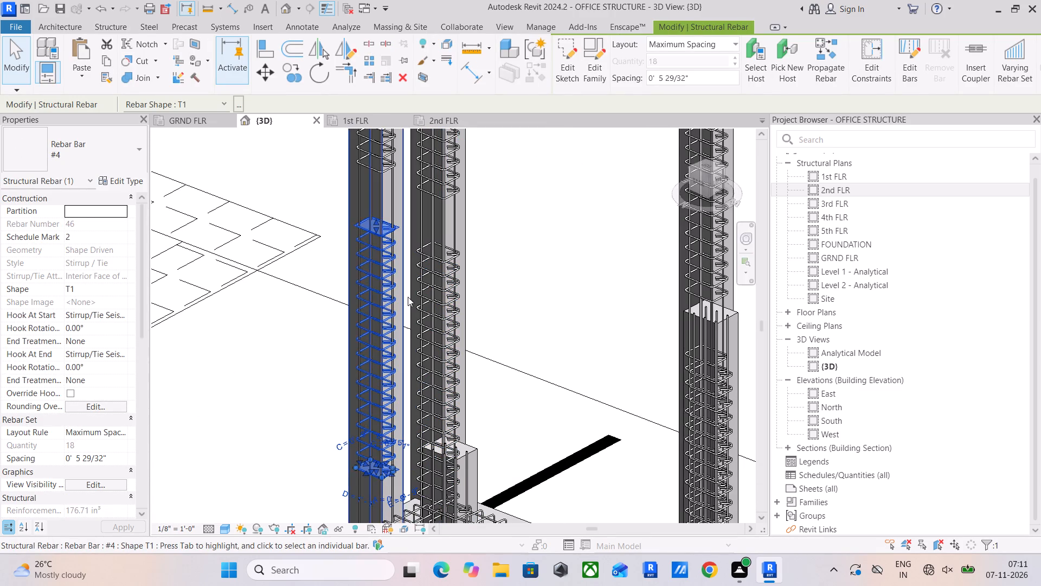
pyautogui.moveTo(408, 297); pyautogui.dragTo(403, 183, button='middle')
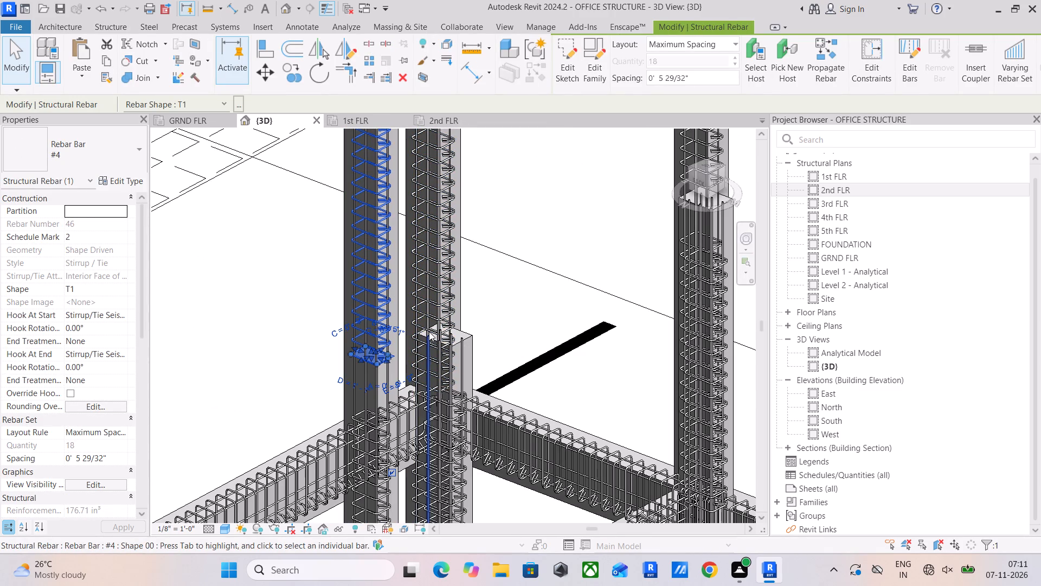
pyautogui.click(431, 327)
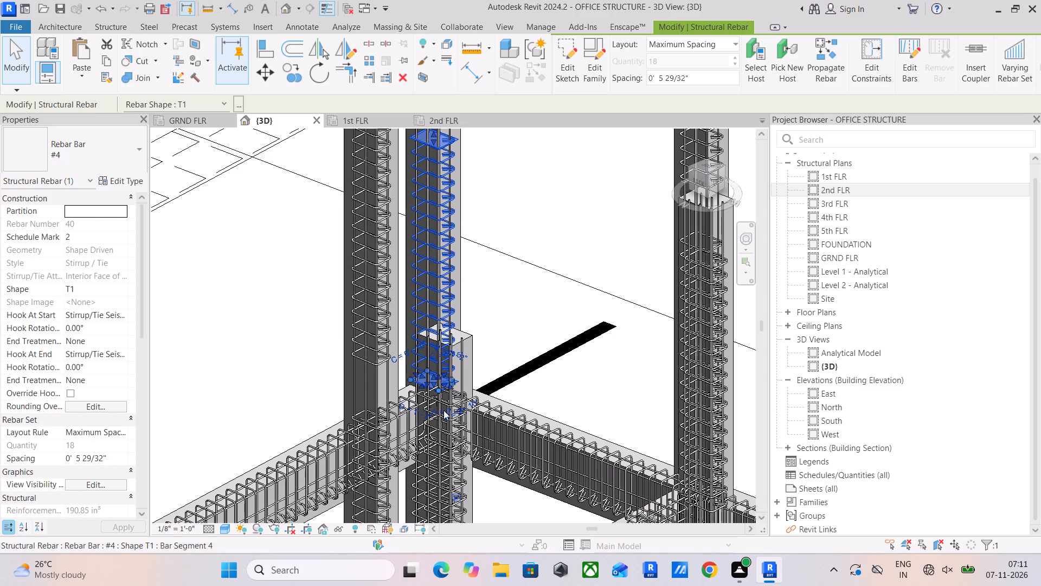
pyautogui.click(455, 438)
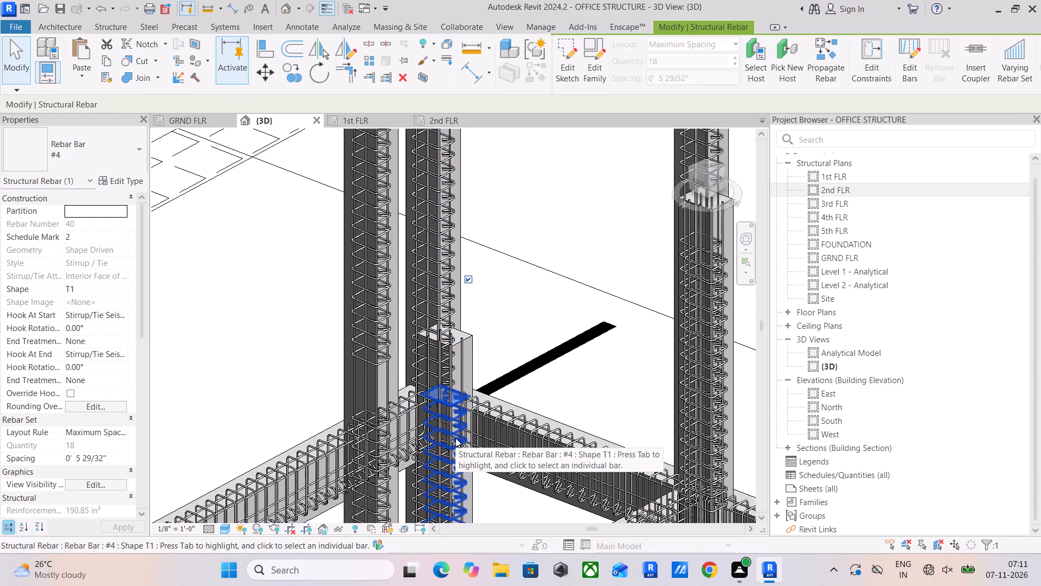
pyautogui.scroll(-5, 458, 426)
pyautogui.moveTo(462, 423); pyautogui.dragTo(504, 336, button='middle')
pyautogui.scroll(-5, 546, 328)
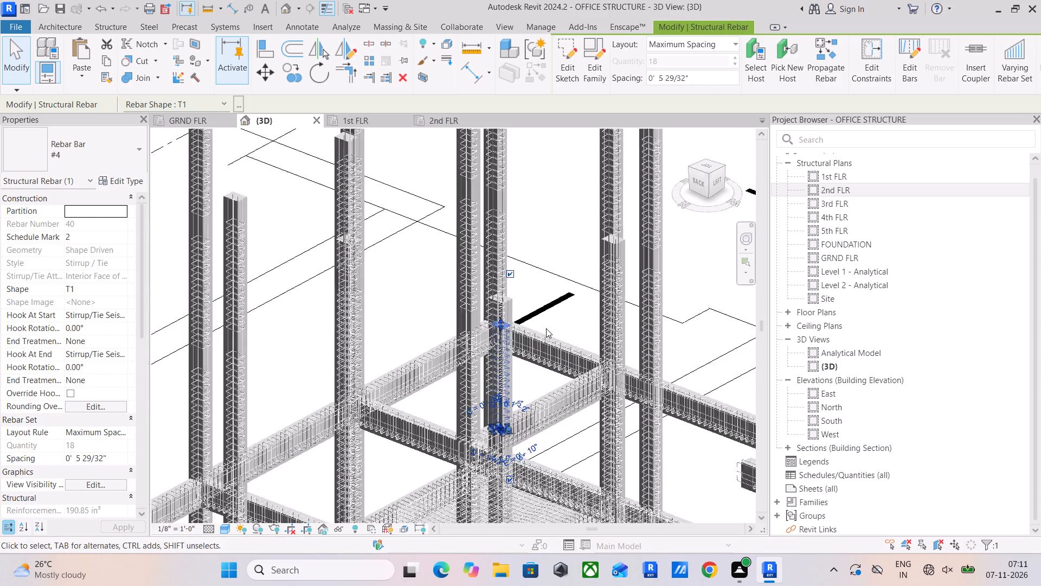
pyautogui.scroll(-6, 547, 309)
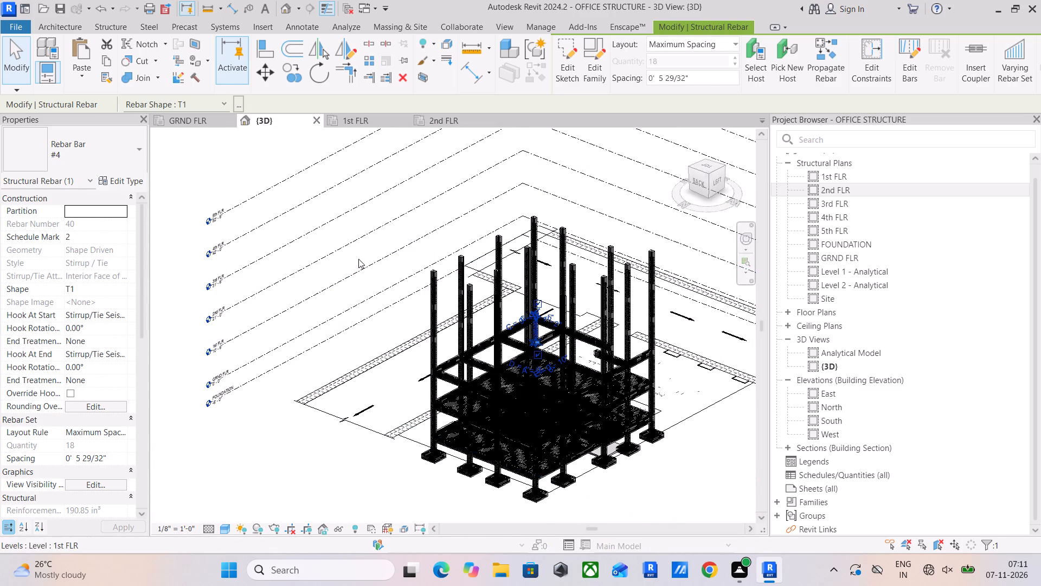
# Locate the identical #4 T1 column ties, ids 598676 and 621776, through the whole model's related warnings and delete one set.
pyautogui.moveTo(349, 258); pyautogui.dragTo(728, 514)
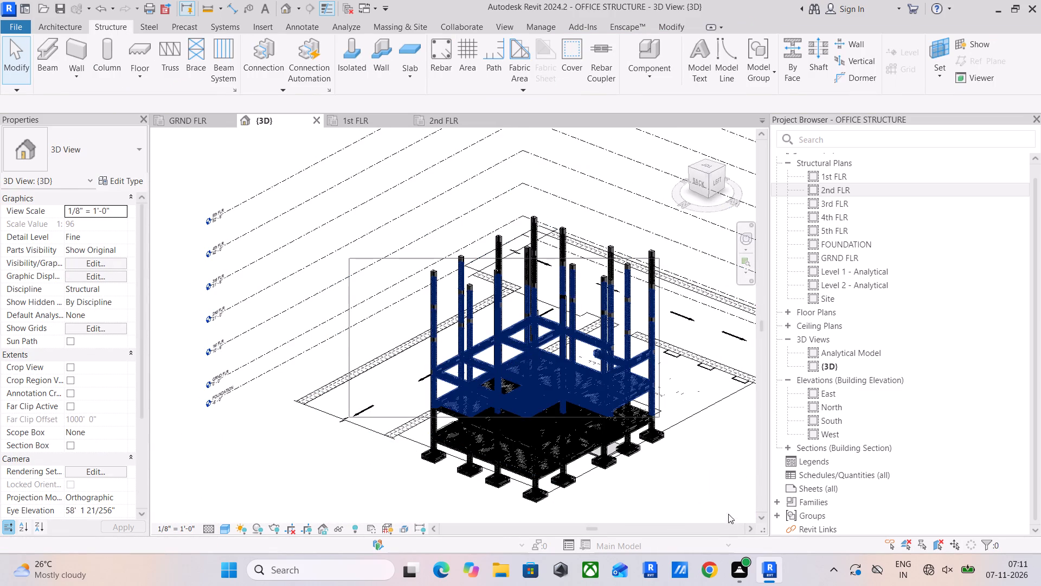
pyautogui.moveTo(728, 514); pyautogui.dragTo(738, 542)
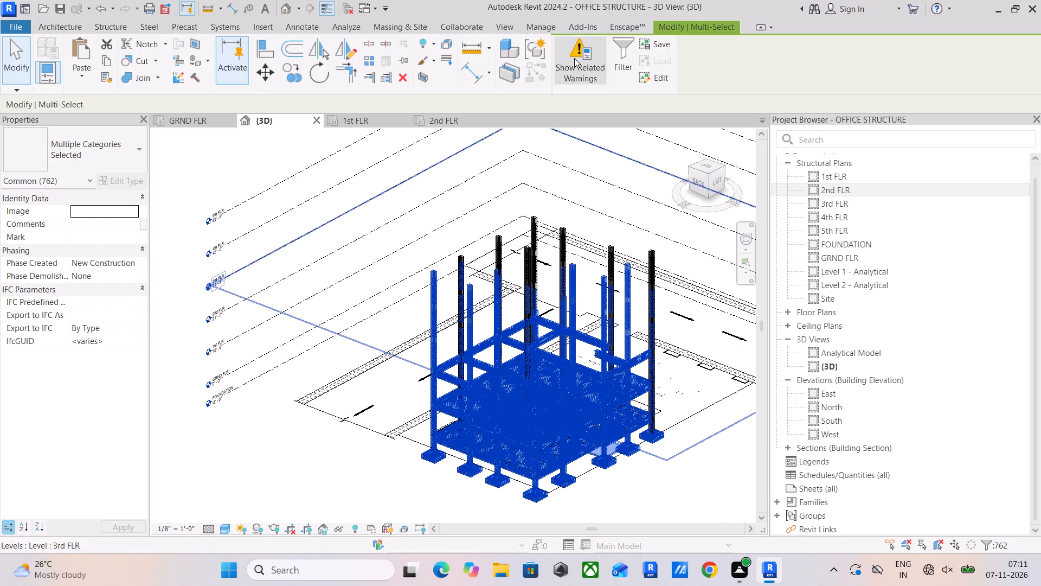
pyautogui.click(574, 58)
pyautogui.click(789, 324)
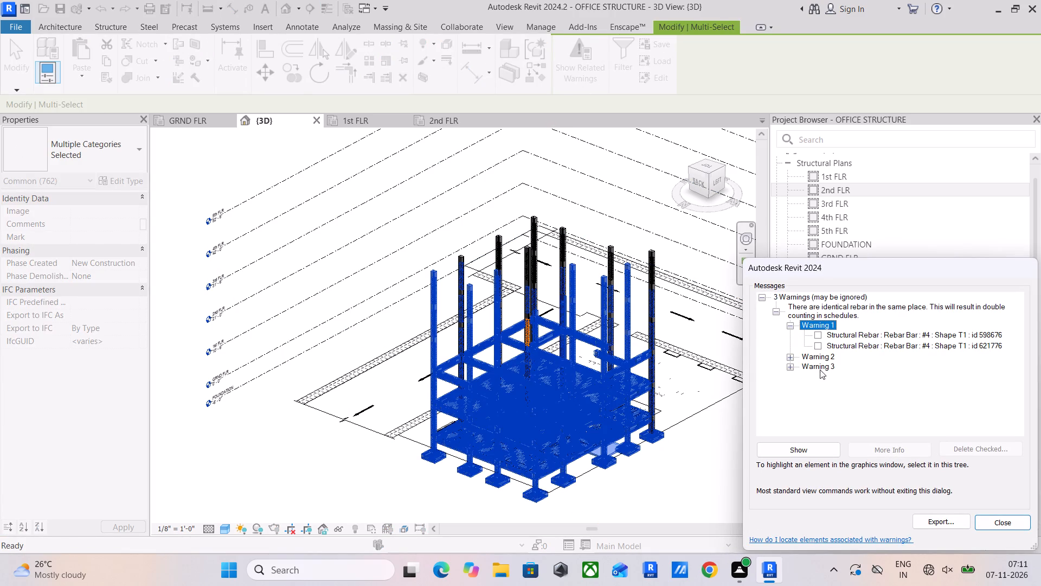
pyautogui.click(819, 332)
pyautogui.click(817, 342)
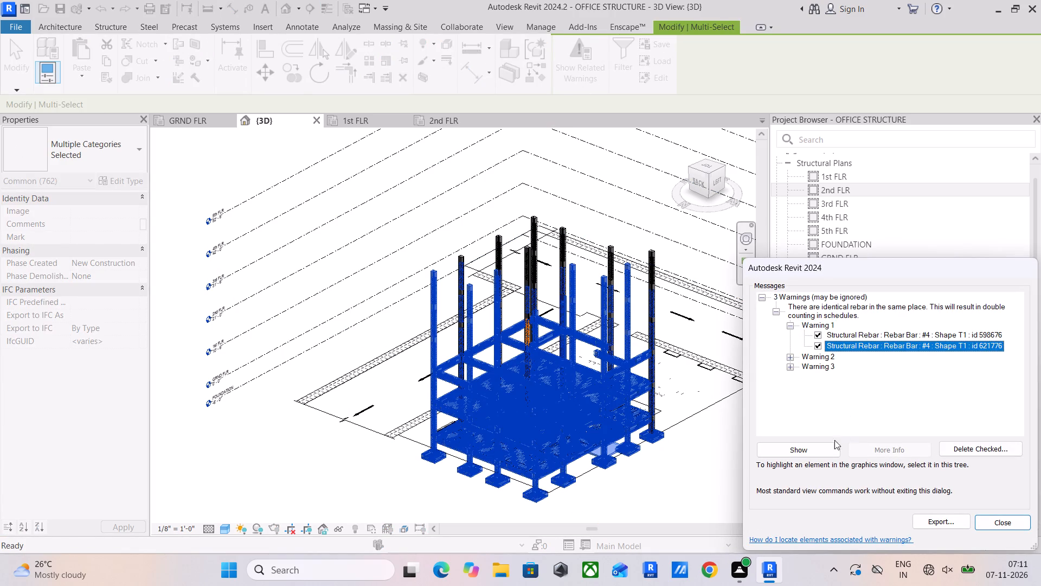
pyautogui.click(828, 442)
pyautogui.scroll(5, 436, 287)
pyautogui.scroll(4, 491, 188)
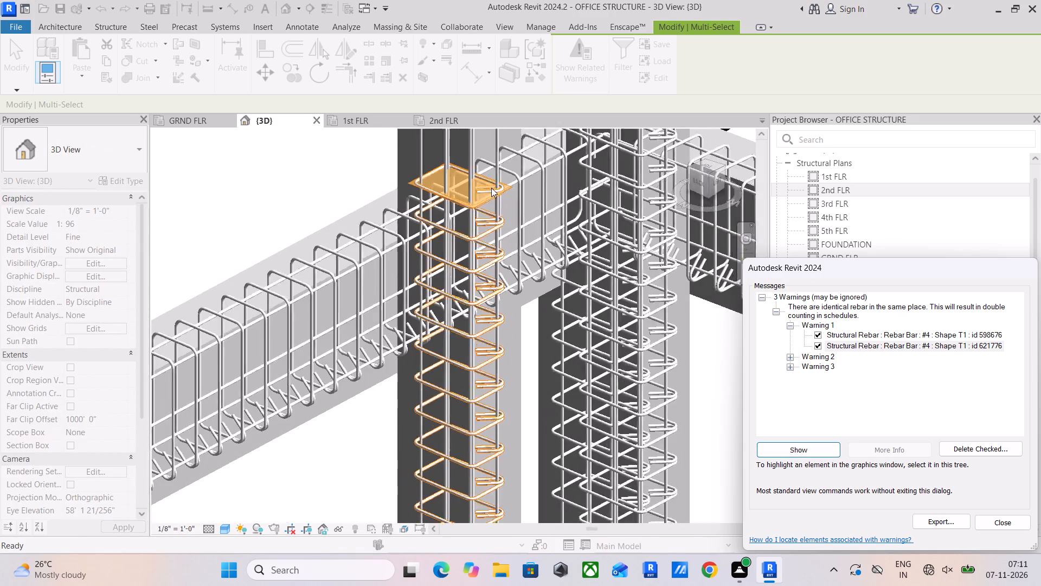
pyautogui.moveTo(486, 201); pyautogui.dragTo(511, 350, button='middle')
pyautogui.scroll(5, 507, 354)
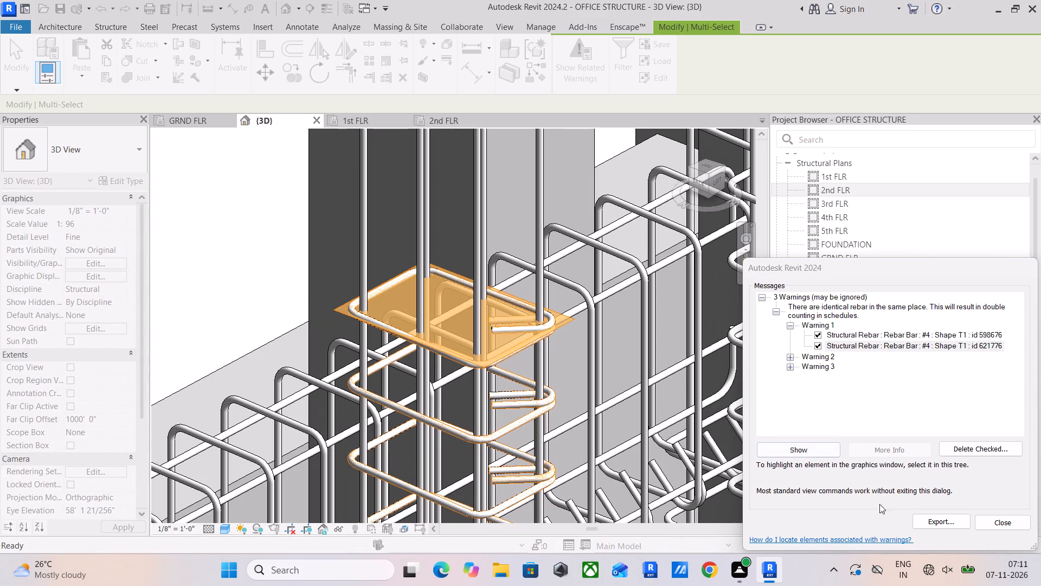
pyautogui.click(1000, 529)
pyautogui.click(461, 363)
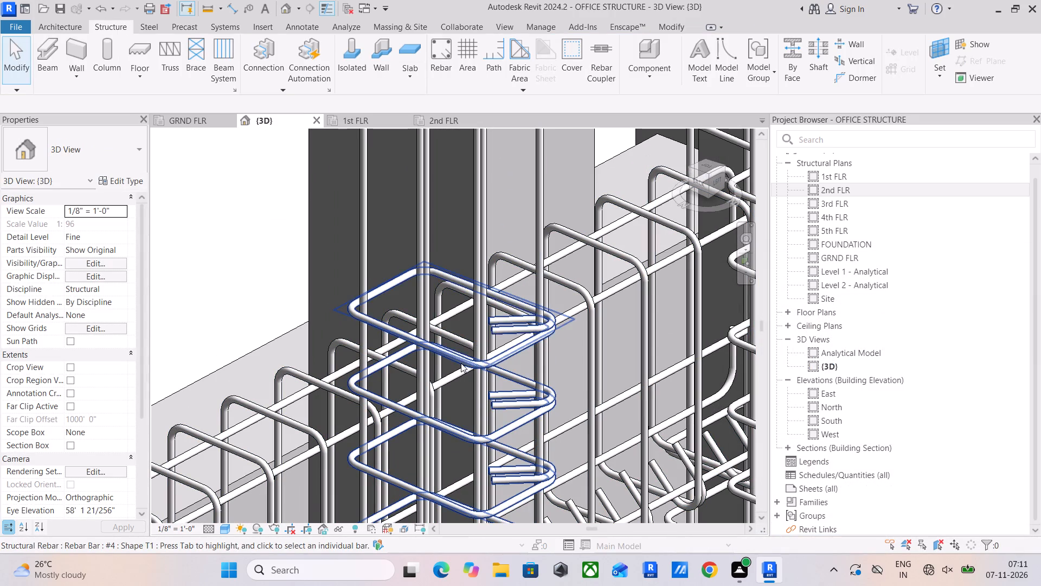
pyautogui.press('Delete')
# Locate the identical #4 T1 ties, ids 619173 and 621761, through the related warnings and delete the duplicate 9-bar set below the beam junction.
pyautogui.scroll(-13, 461, 359)
pyautogui.scroll(5, 534, 345)
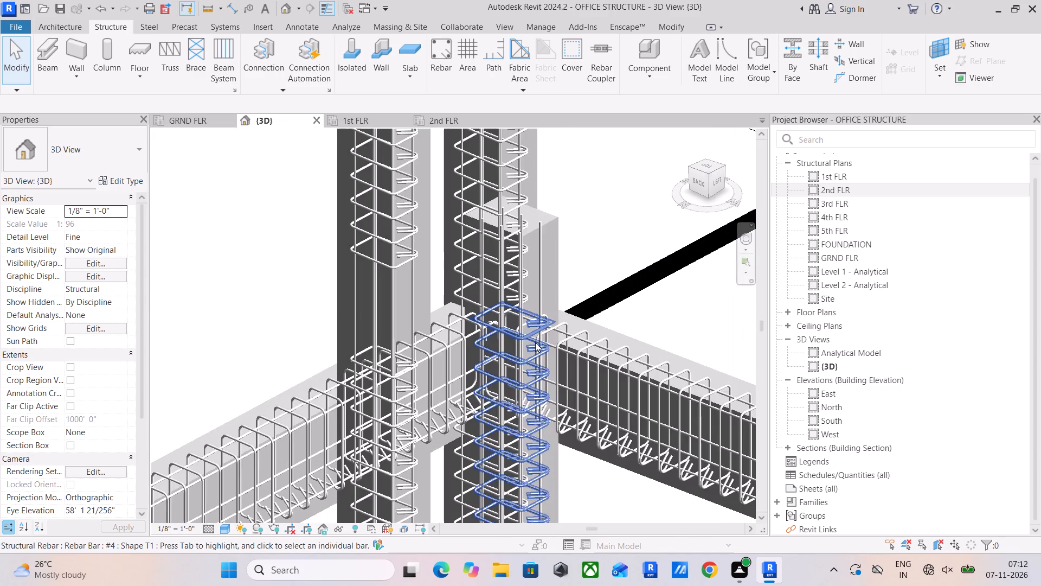
pyautogui.scroll(-19, 518, 356)
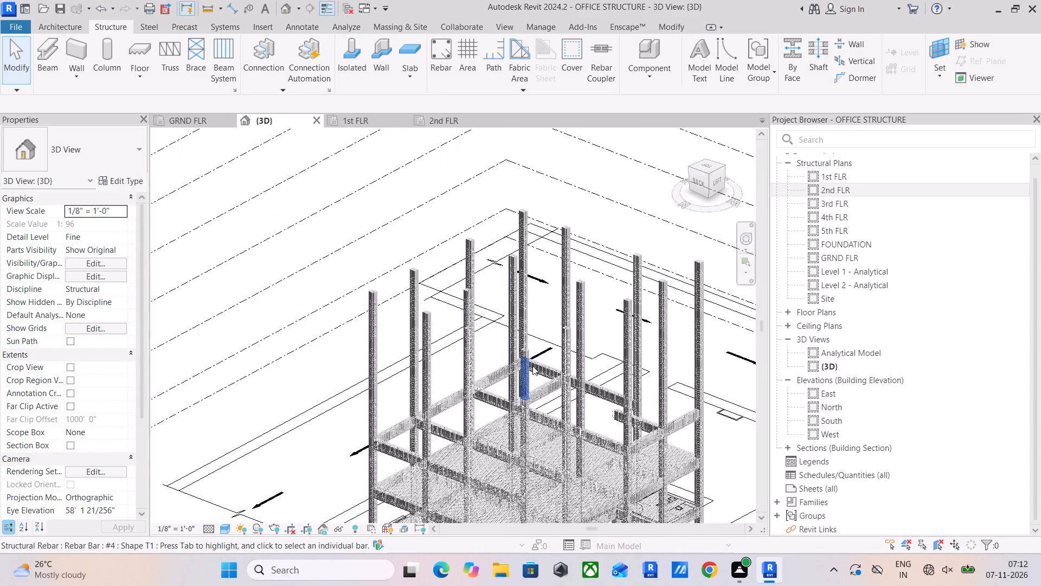
pyautogui.scroll(-4, 532, 366)
pyautogui.moveTo(358, 220); pyautogui.dragTo(649, 559)
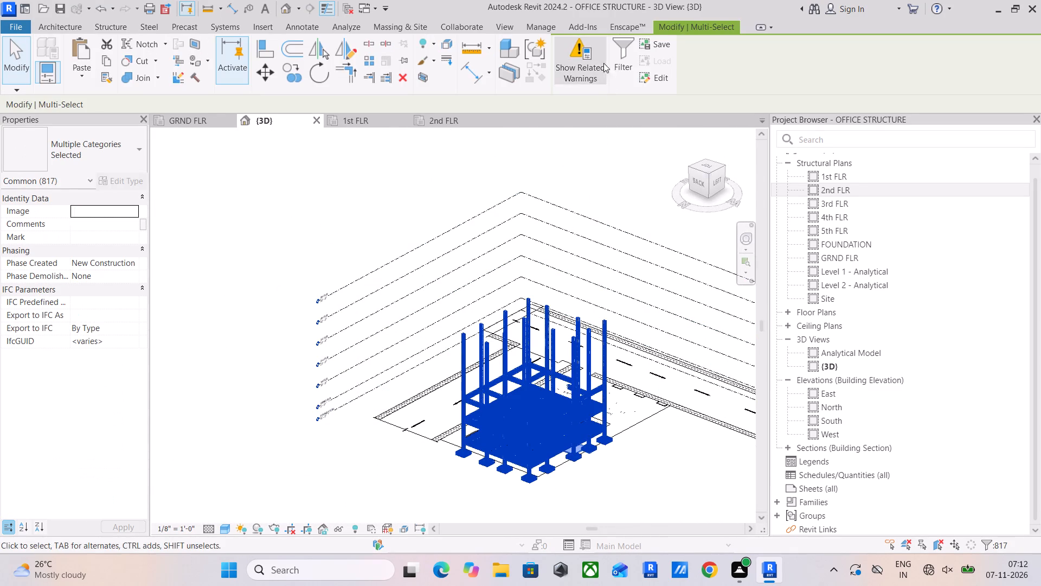
pyautogui.click(589, 58)
pyautogui.click(787, 325)
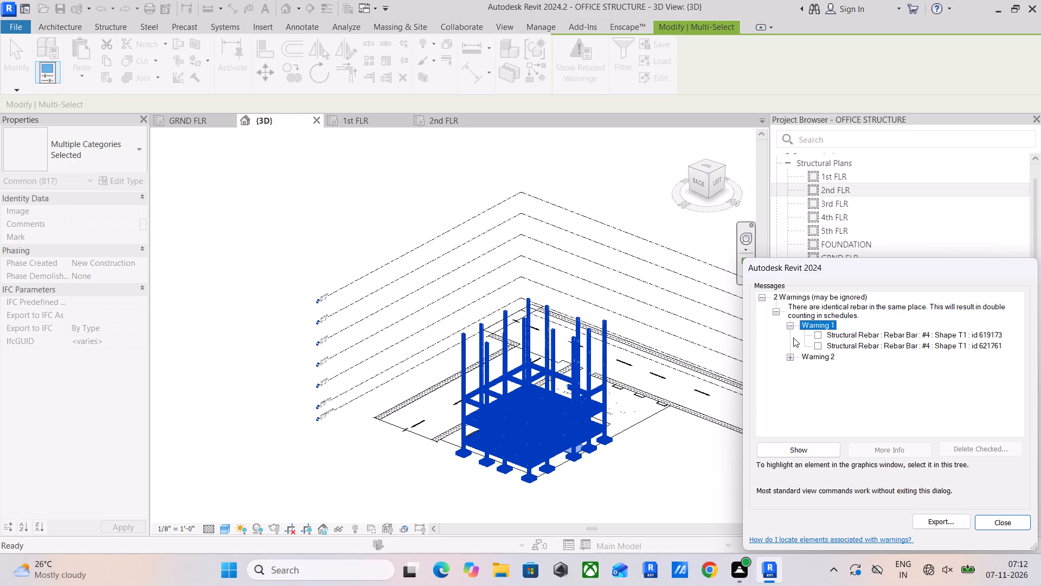
pyautogui.click(820, 335)
pyautogui.click(818, 343)
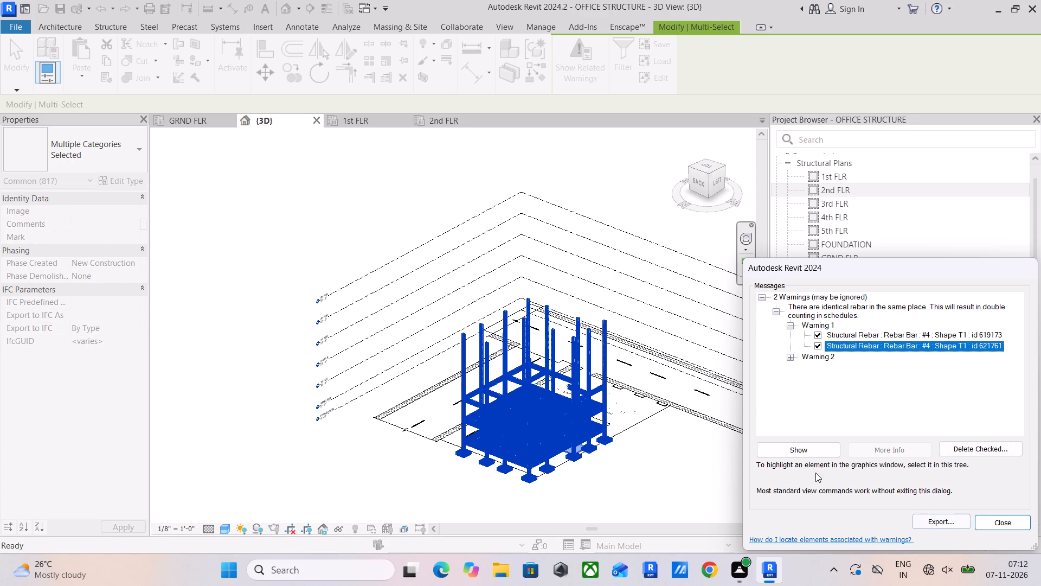
pyautogui.click(809, 451)
pyautogui.scroll(5, 408, 258)
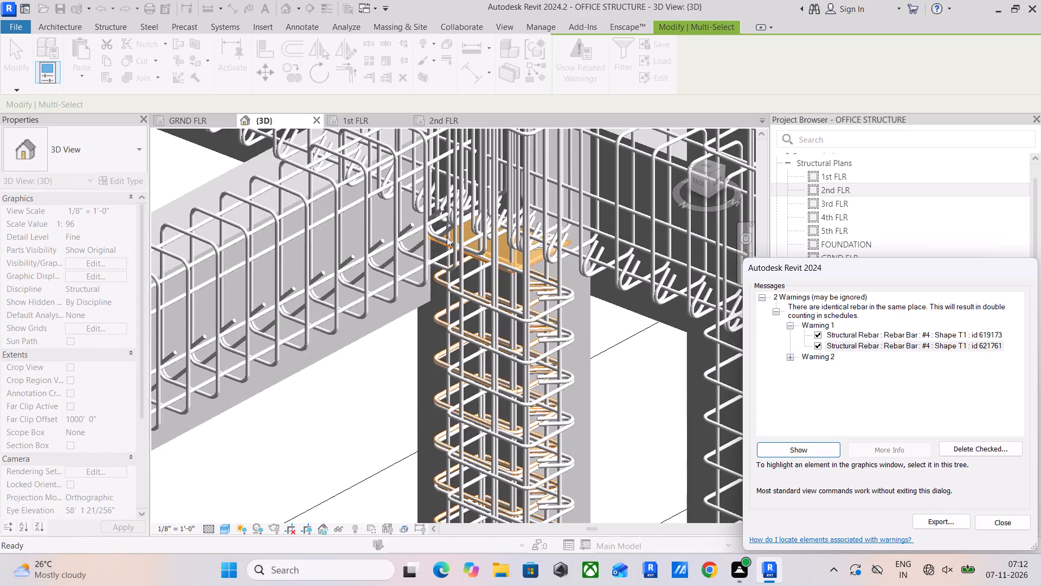
pyautogui.scroll(5, 477, 230)
pyautogui.scroll(4, 530, 320)
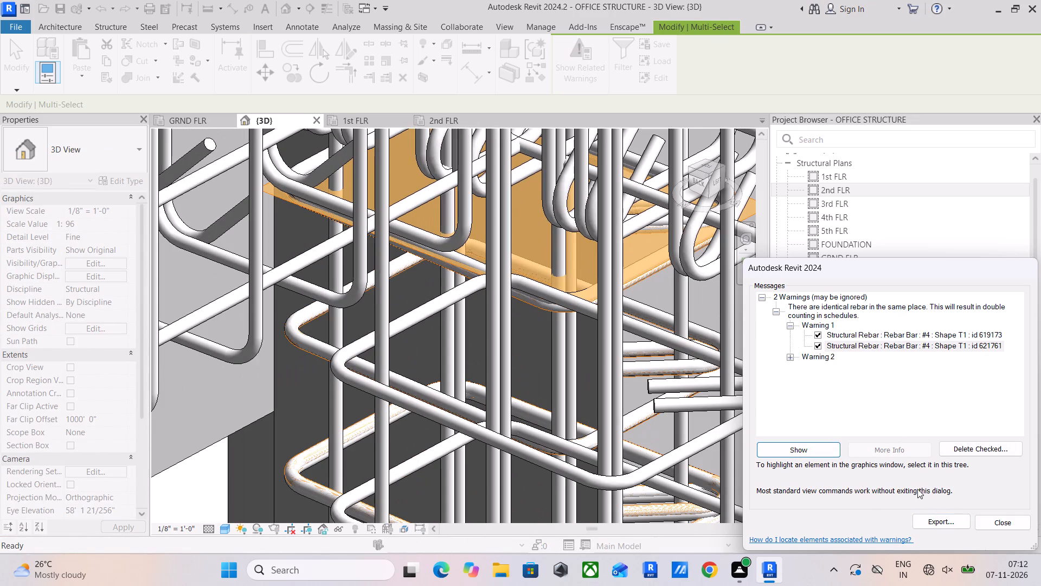
pyautogui.click(1008, 519)
pyautogui.click(543, 310)
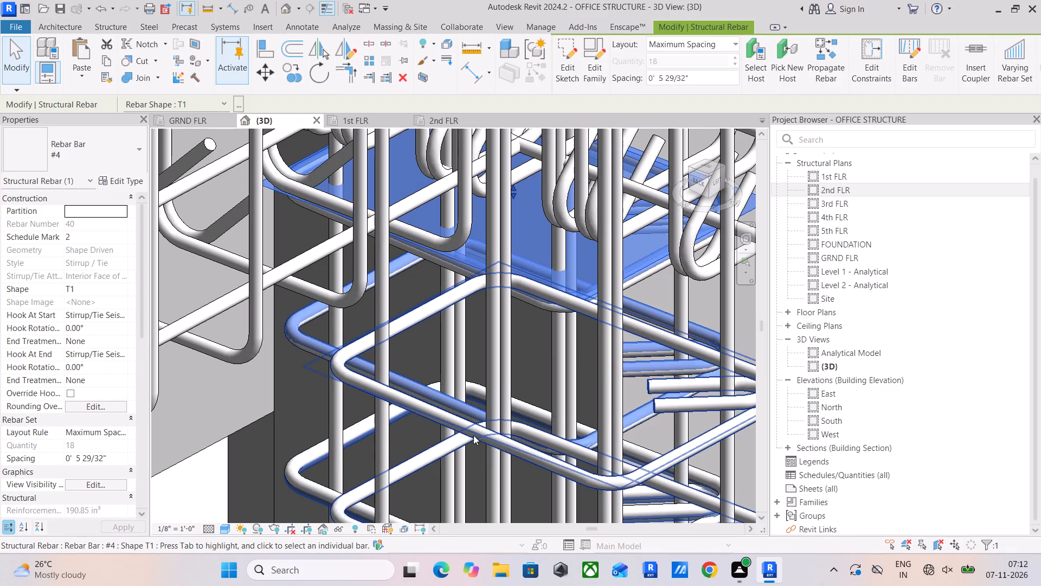
pyautogui.click(491, 443)
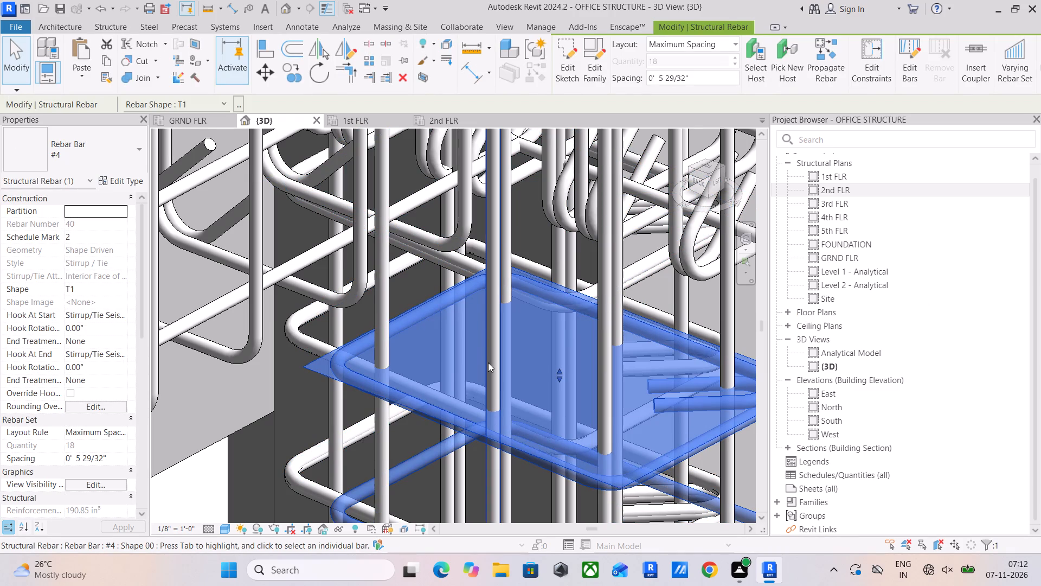
pyautogui.scroll(10, 464, 266)
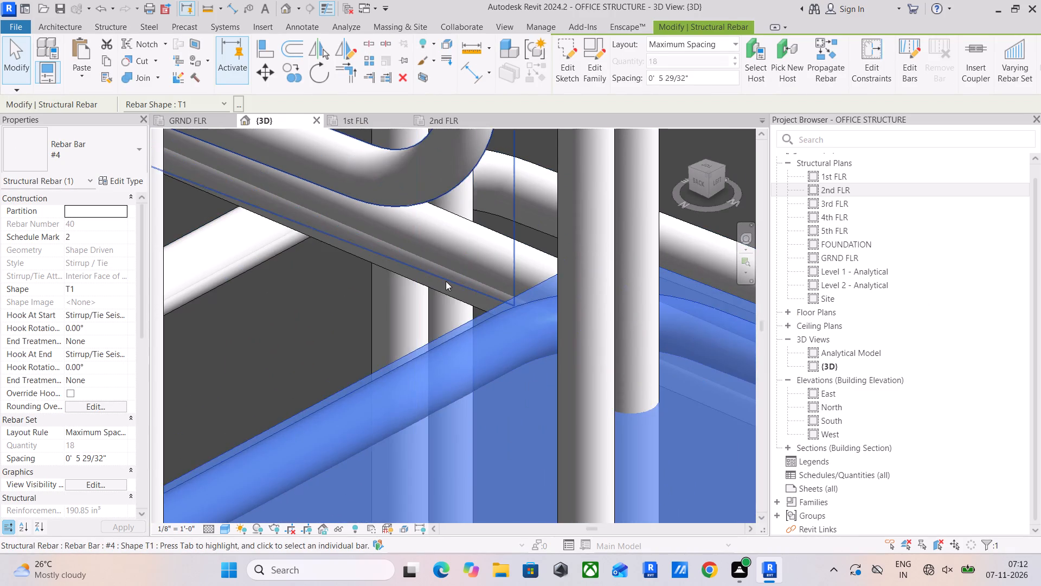
pyautogui.click(446, 281)
pyautogui.click(392, 269)
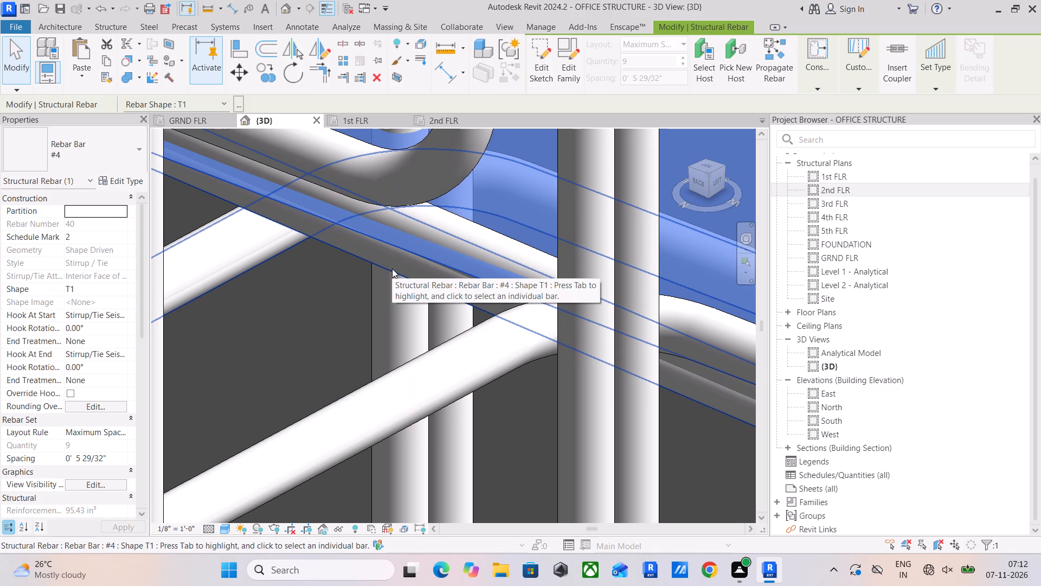
pyautogui.press('Delete')
# Locate the remaining identical #4 T1 ties, ids 619875 and 621769, through the related warnings and delete one 9-bar set.
pyautogui.scroll(-6, 392, 269)
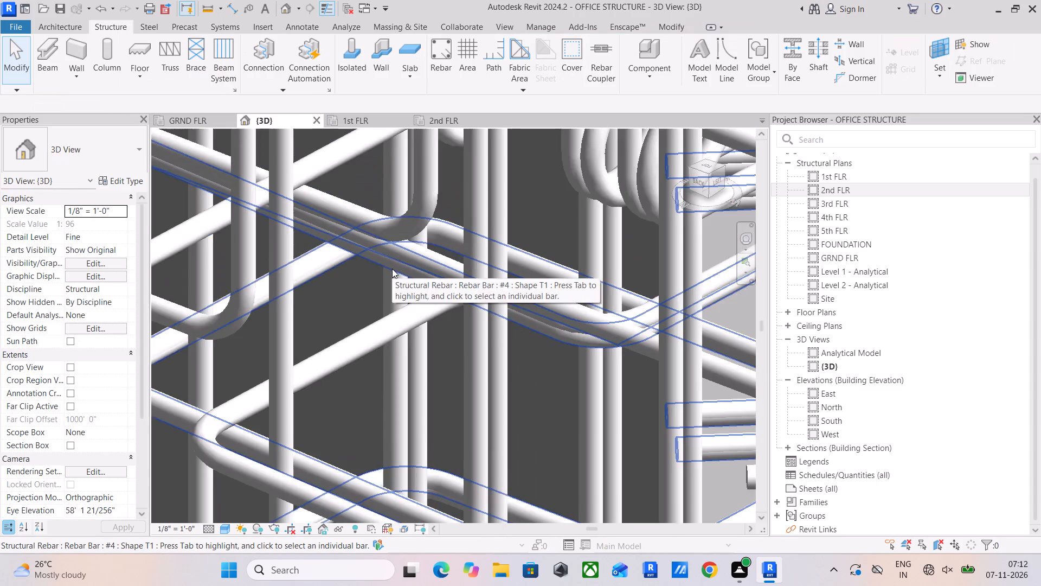
pyautogui.scroll(-6, 392, 269)
pyautogui.scroll(-20, 392, 269)
pyautogui.scroll(-8, 392, 269)
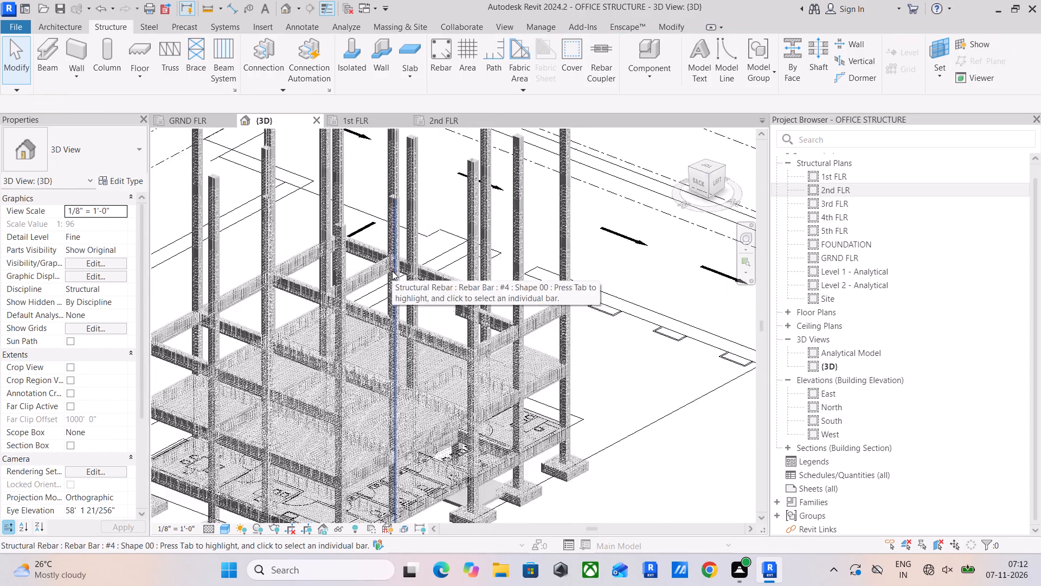
pyautogui.scroll(-4, 392, 271)
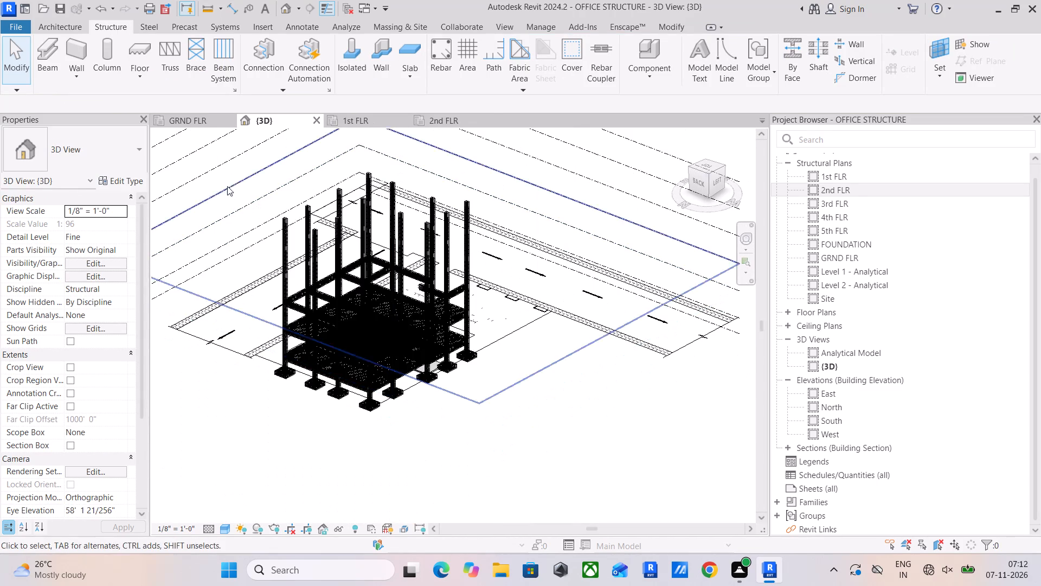
pyautogui.scroll(-5, 208, 173)
pyautogui.moveTo(210, 178); pyautogui.dragTo(309, 340, button='middle')
pyautogui.moveTo(267, 271); pyautogui.dragTo(480, 496)
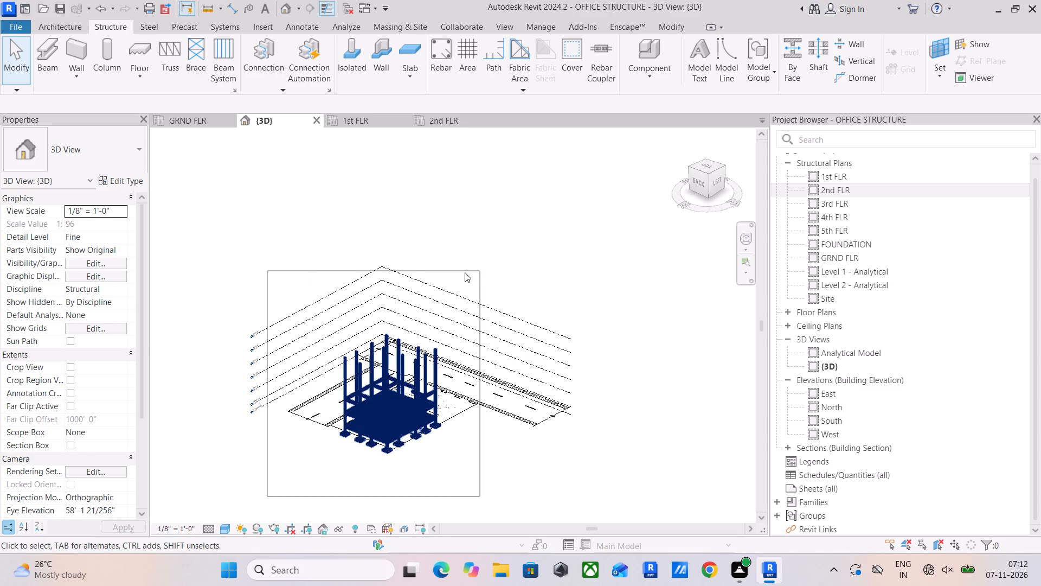
pyautogui.click(582, 51)
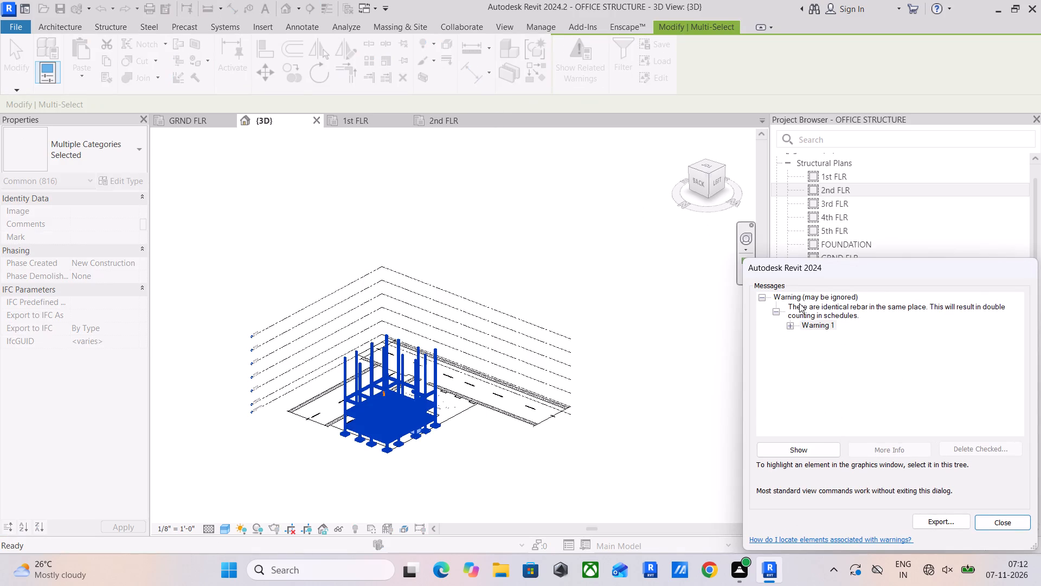
pyautogui.click(789, 324)
pyautogui.click(821, 337)
pyautogui.click(818, 345)
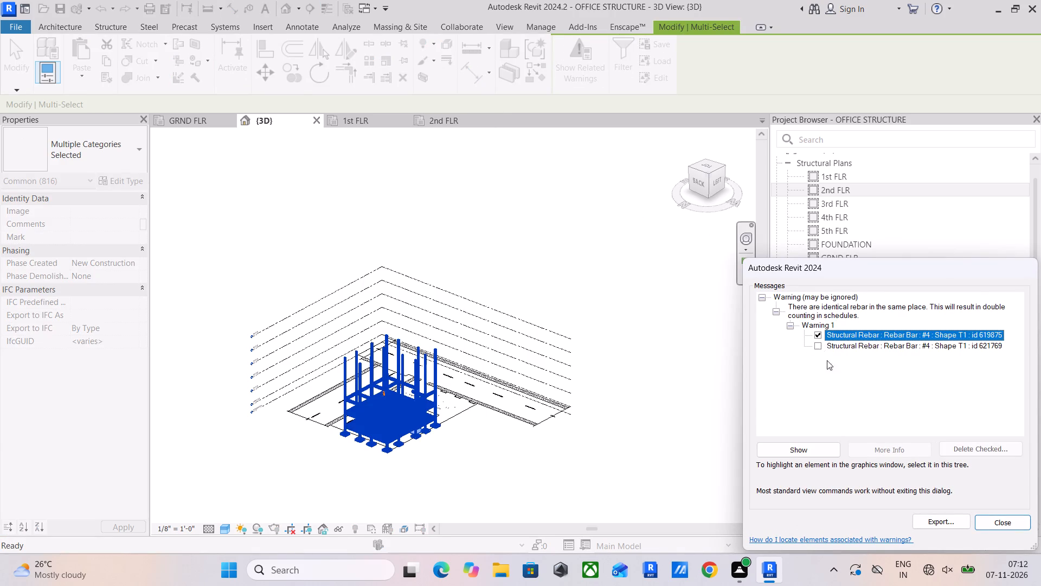
pyautogui.click(818, 447)
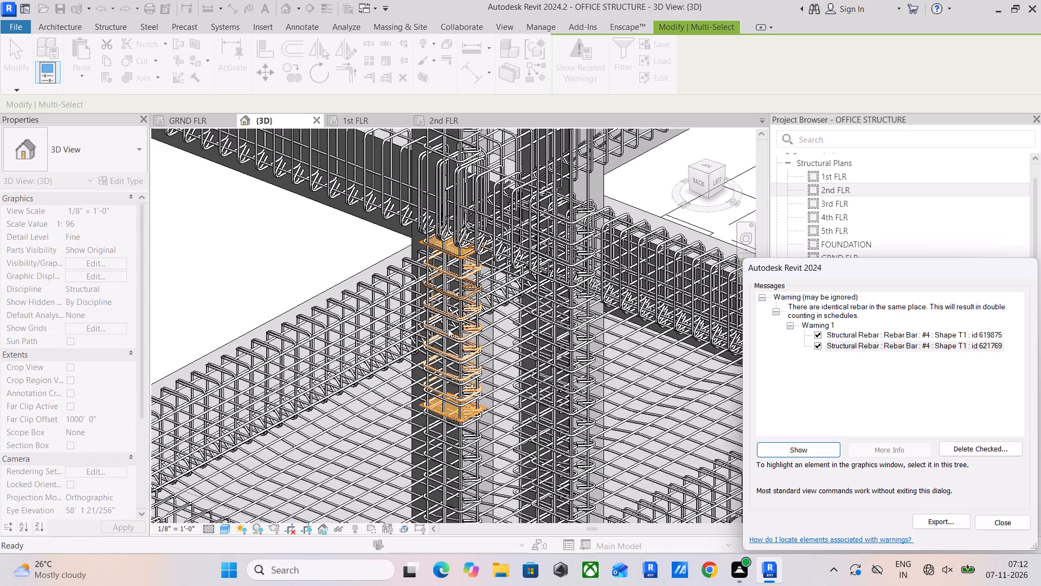
pyautogui.scroll(15, 447, 313)
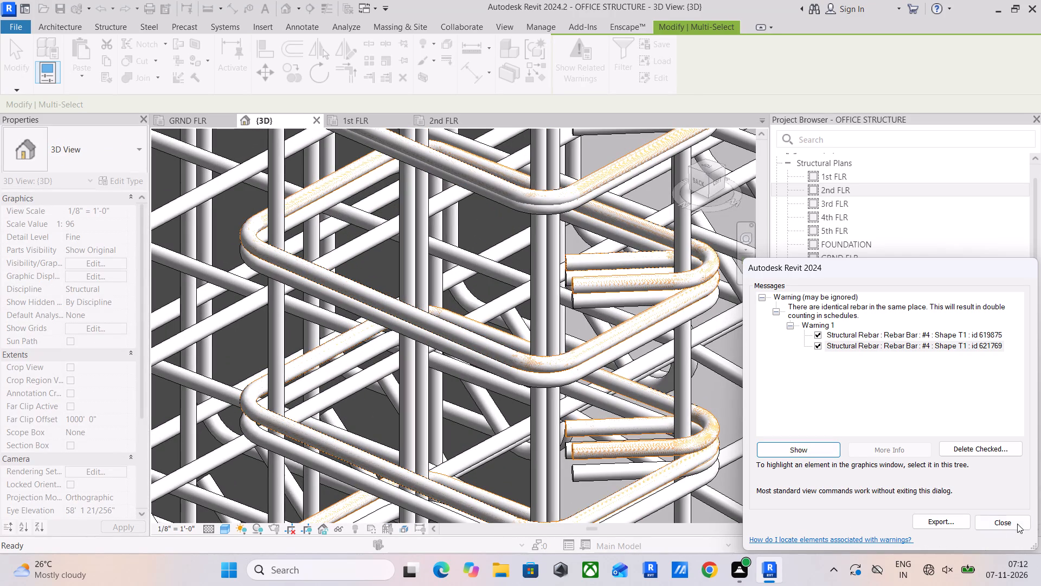
pyautogui.click(1012, 519)
pyautogui.click(531, 359)
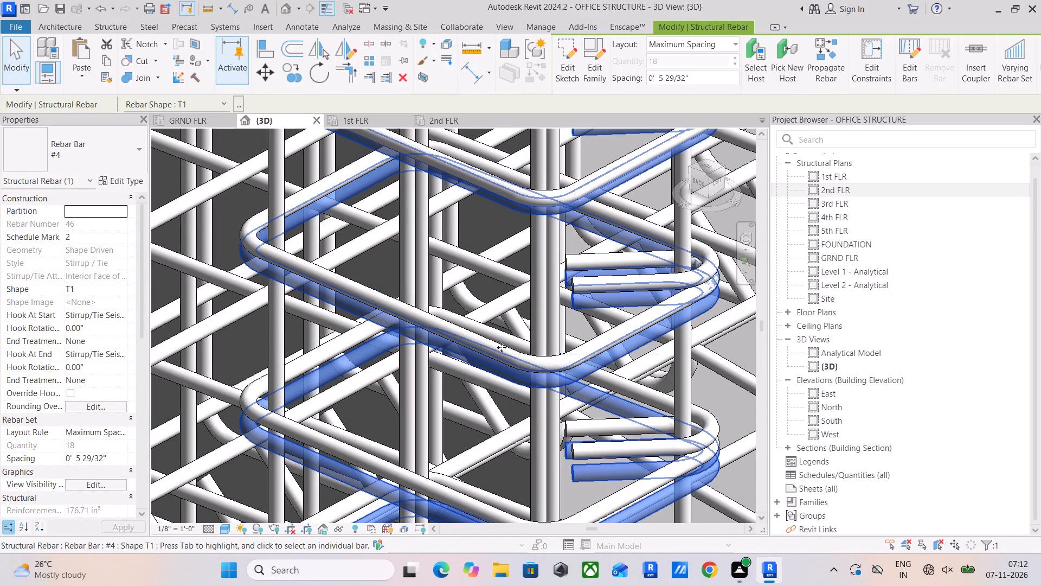
pyautogui.scroll(5, 491, 330)
pyautogui.click(507, 360)
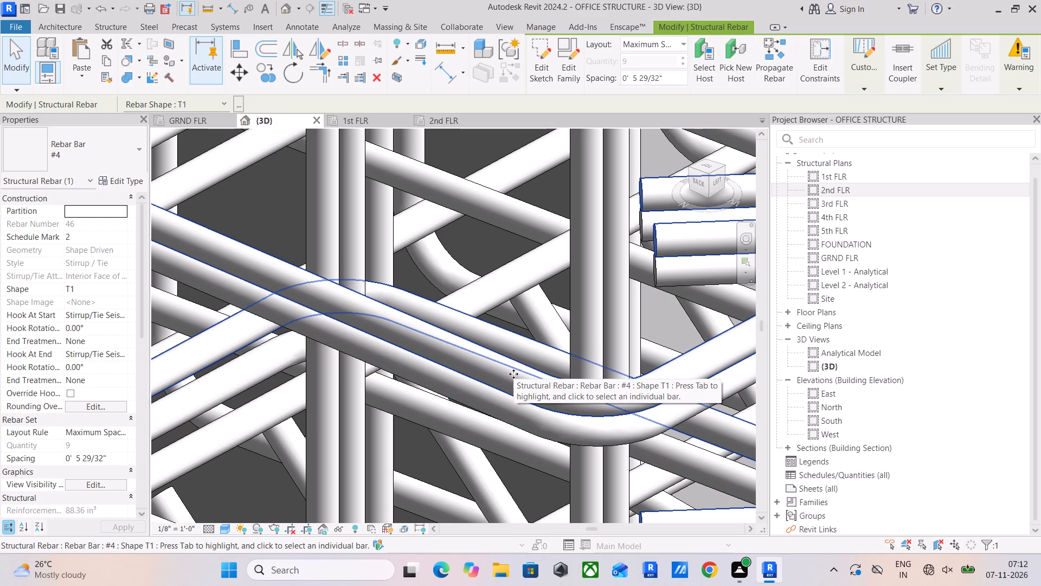
pyautogui.press('Delete')
# Examine the second-floor beams and columns of the 3D model from several sides.
pyautogui.scroll(-13, 513, 374)
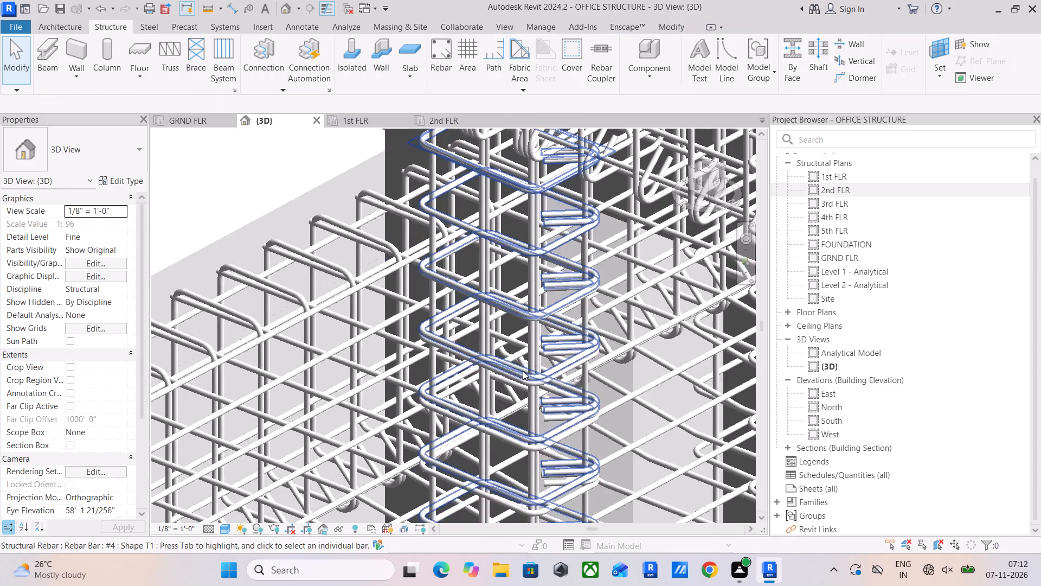
pyautogui.scroll(-14, 523, 371)
pyautogui.moveTo(526, 370); pyautogui.dragTo(406, 303, button='middle')
pyautogui.scroll(-4, 406, 303)
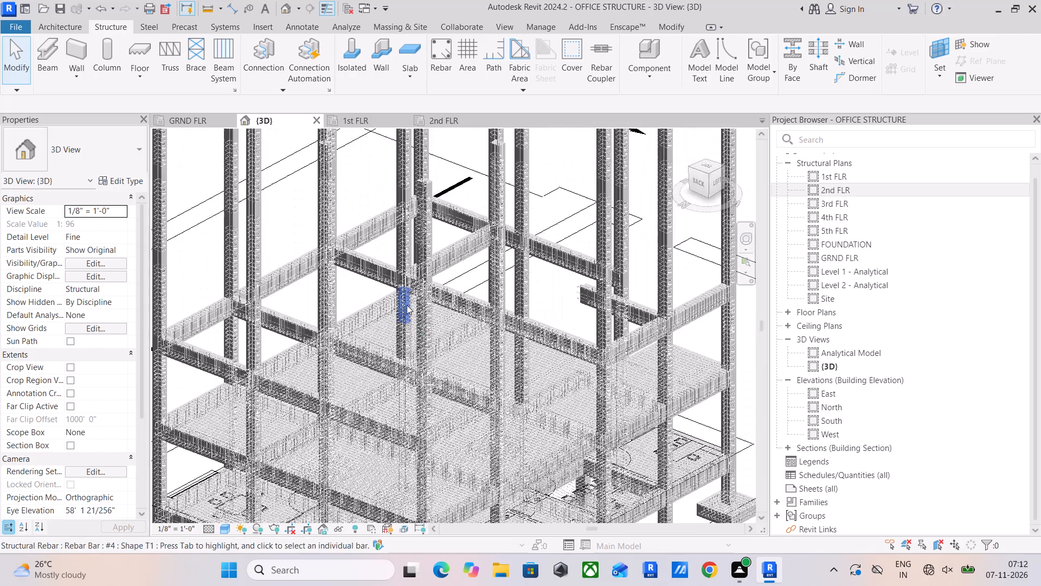
pyautogui.scroll(-4, 407, 305)
pyautogui.keyDown('shift'); pyautogui.moveTo(441, 320); pyautogui.dragTo(414, 340, button='middle'); pyautogui.keyUp('shift')
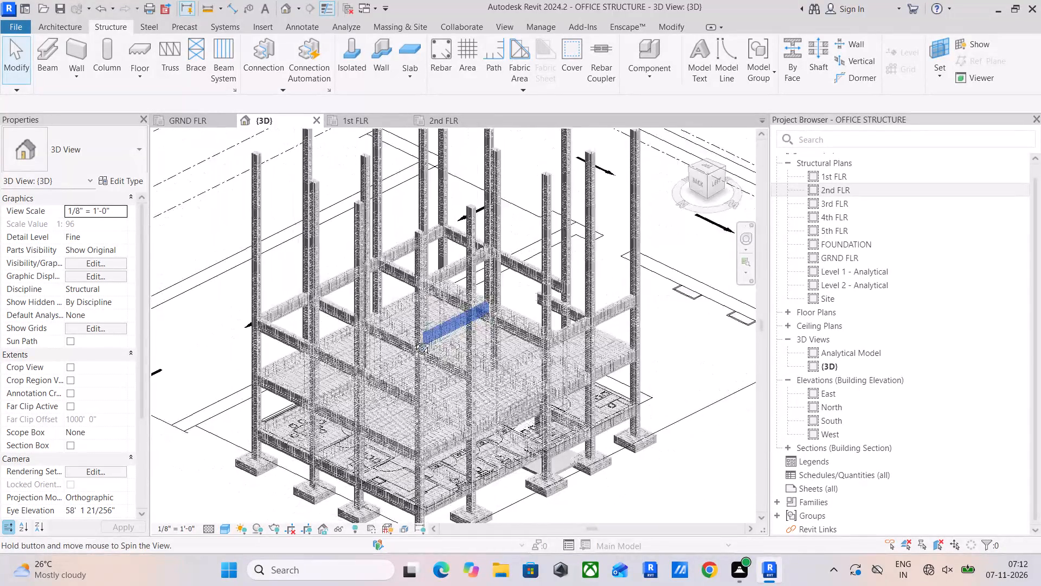
pyautogui.keyDown('shift'); pyautogui.moveTo(414, 340); pyautogui.dragTo(364, 361, button='middle'); pyautogui.keyUp('shift')
pyautogui.keyDown('shift'); pyautogui.moveTo(341, 375); pyautogui.dragTo(176, 448, button='middle'); pyautogui.keyUp('shift')
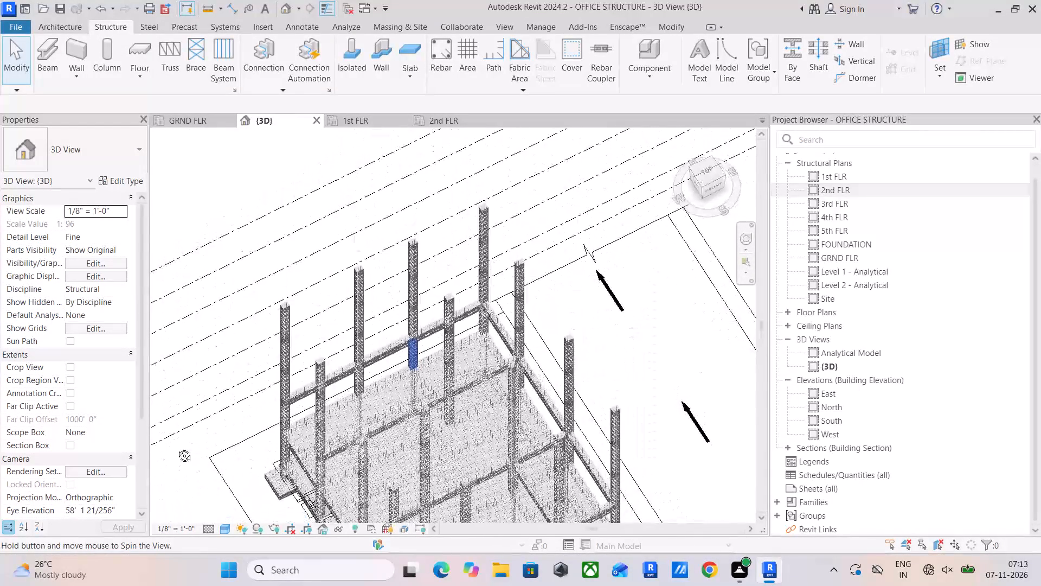
pyautogui.moveTo(376, 384); pyautogui.dragTo(371, 263, button='middle')
pyautogui.keyDown('shift'); pyautogui.moveTo(466, 276); pyautogui.dragTo(441, 317, button='middle'); pyautogui.keyUp('shift')
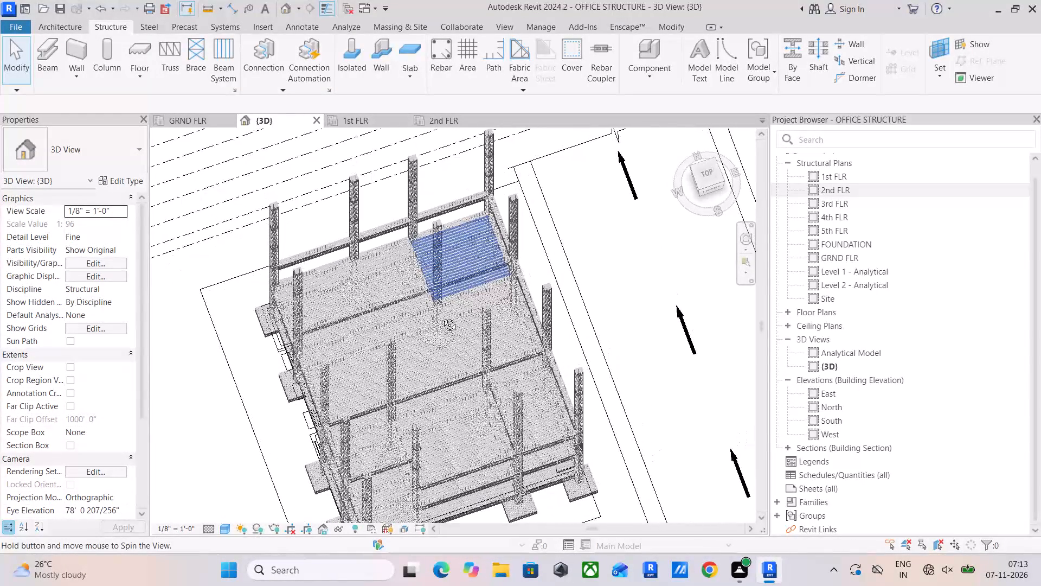
pyautogui.keyDown('shift'); pyautogui.moveTo(441, 317); pyautogui.dragTo(468, 188, button='middle'); pyautogui.keyUp('shift')
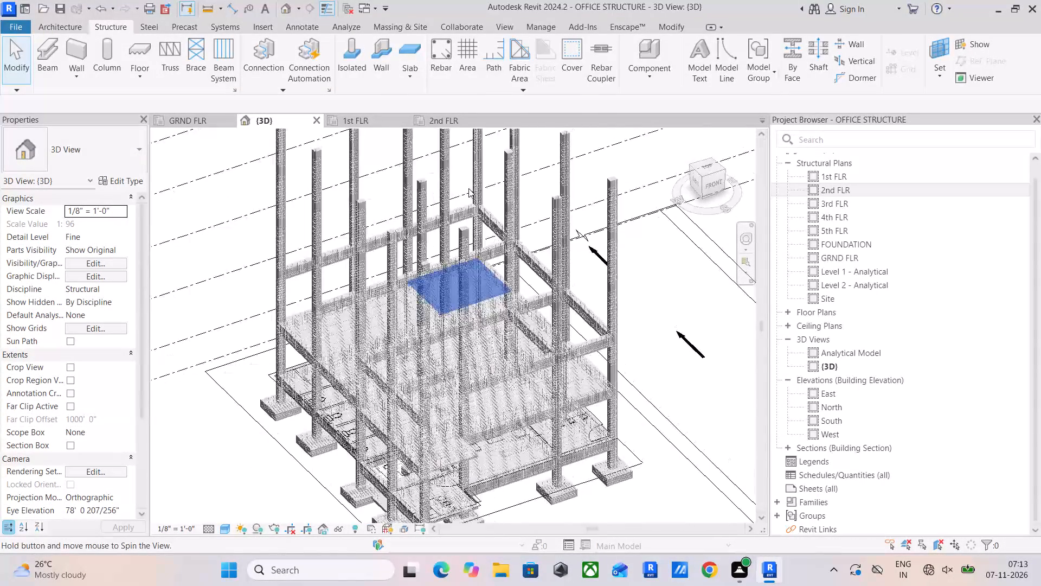
# Open the GRND FLR structural plan showing the reinforced ground-floor beams.
pyautogui.click(188, 122)
pyautogui.scroll(-2, 361, 240)
pyautogui.moveTo(363, 240); pyautogui.dragTo(369, 332, button='middle')
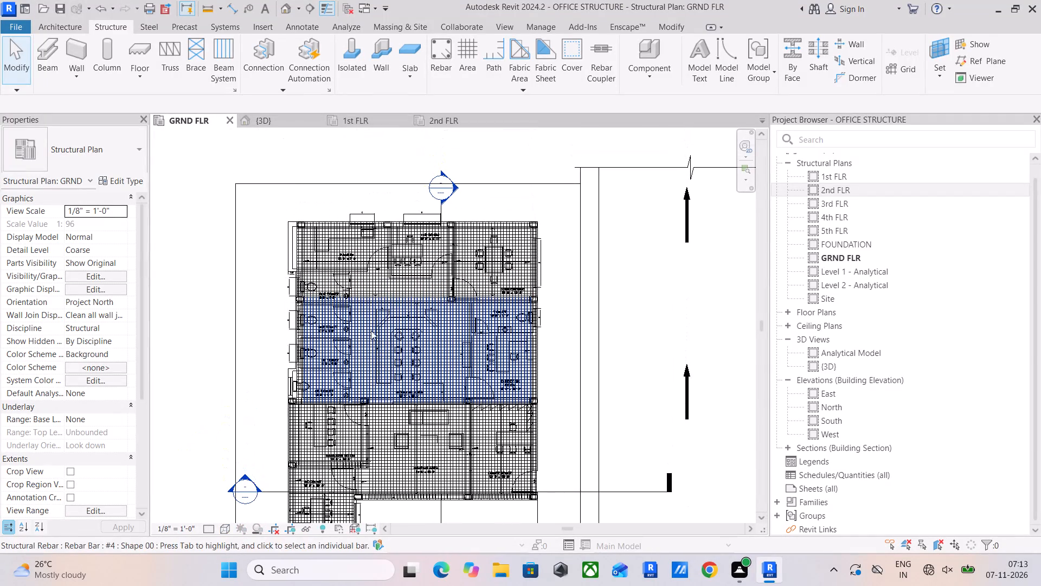
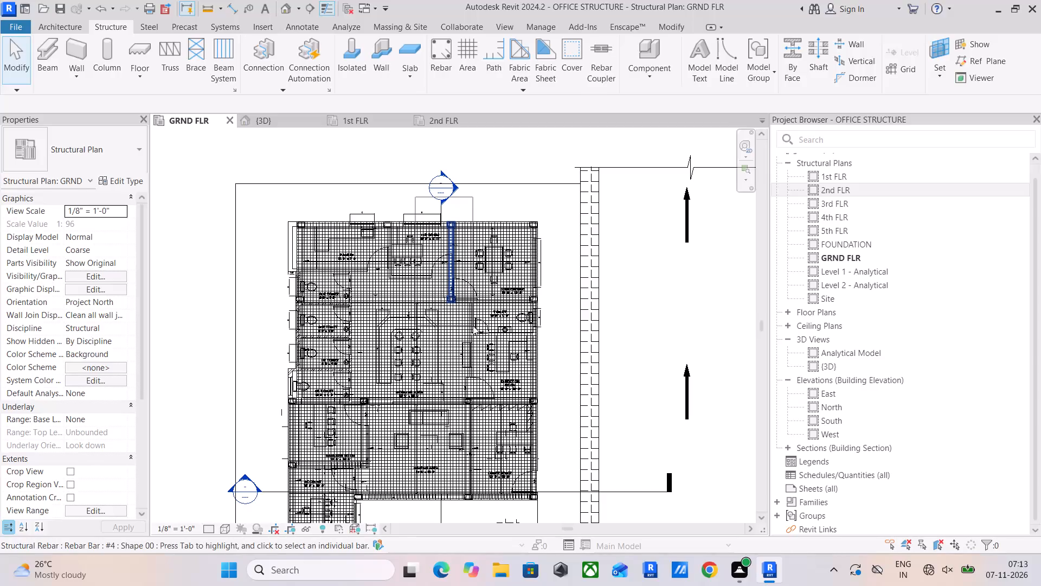
# Copy the beam beside the conference room with its rebar, excluding structural columns, and paste it aligned to the 2nd FLR level.
pyautogui.scroll(4, 384, 200)
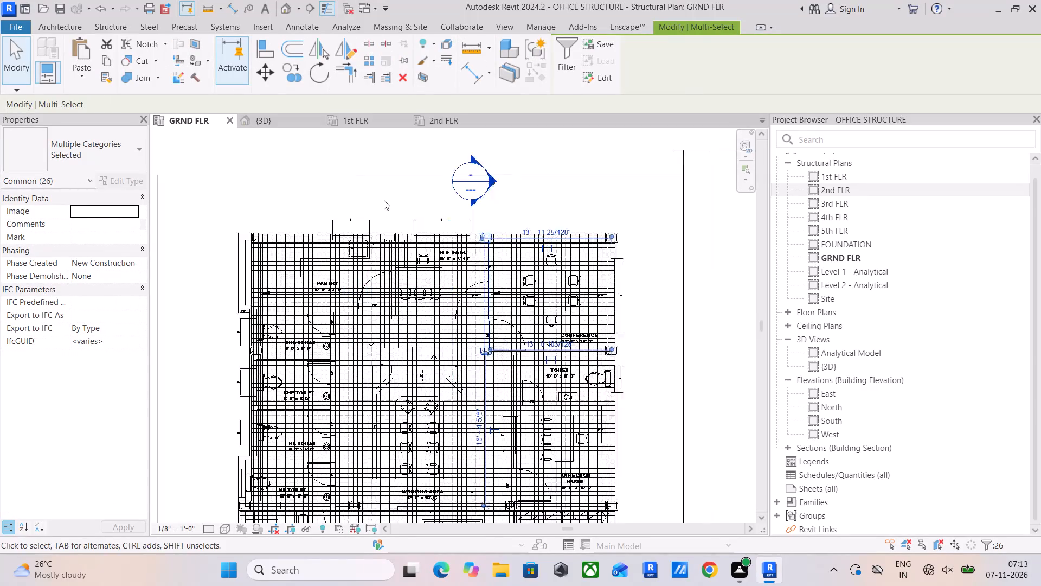
pyautogui.scroll(4, 392, 318)
pyautogui.scroll(-4, 385, 260)
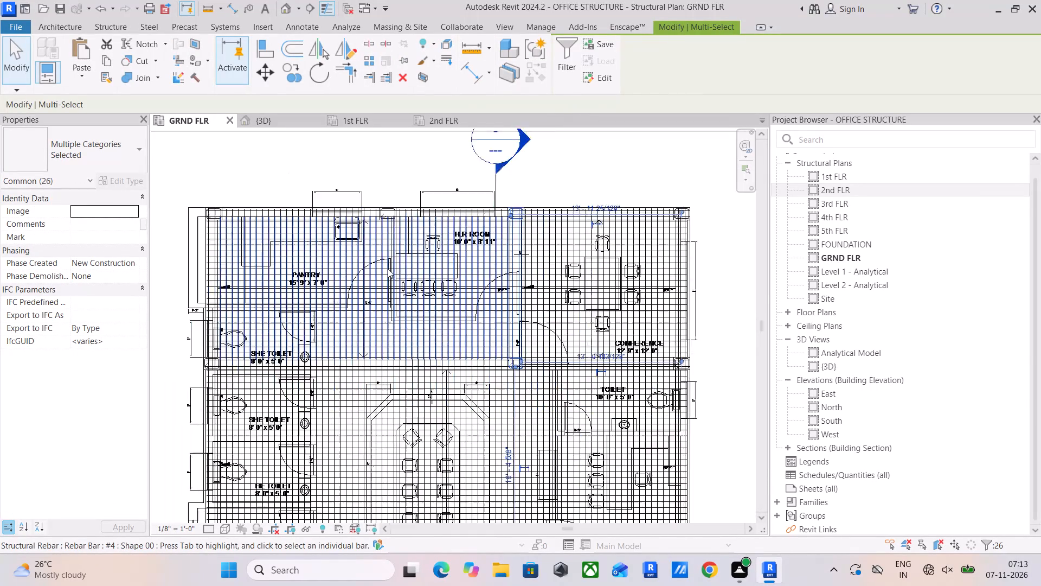
pyautogui.scroll(-3, 391, 269)
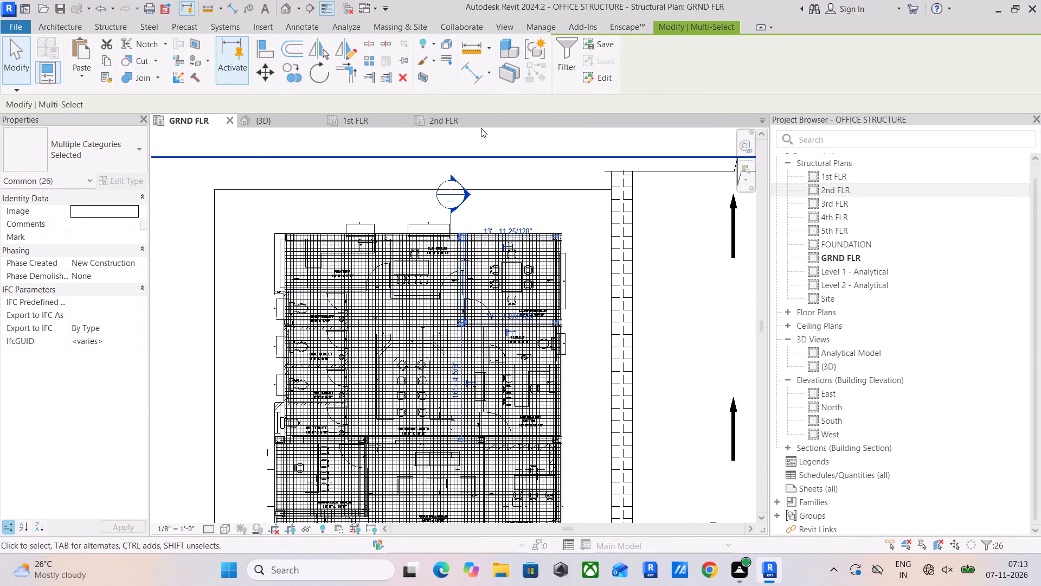
pyautogui.click(560, 57)
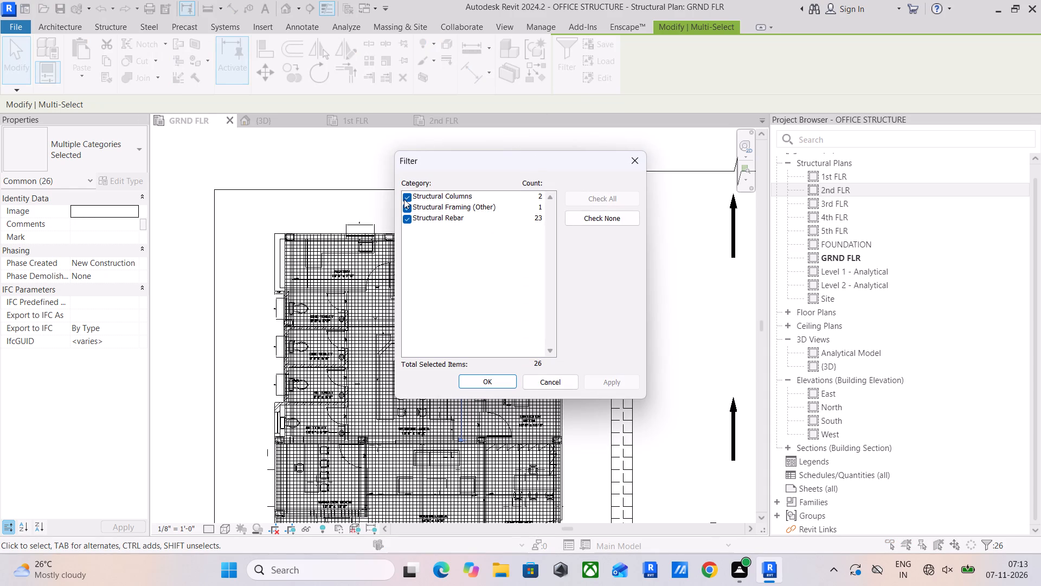
pyautogui.click(404, 199)
pyautogui.click(486, 384)
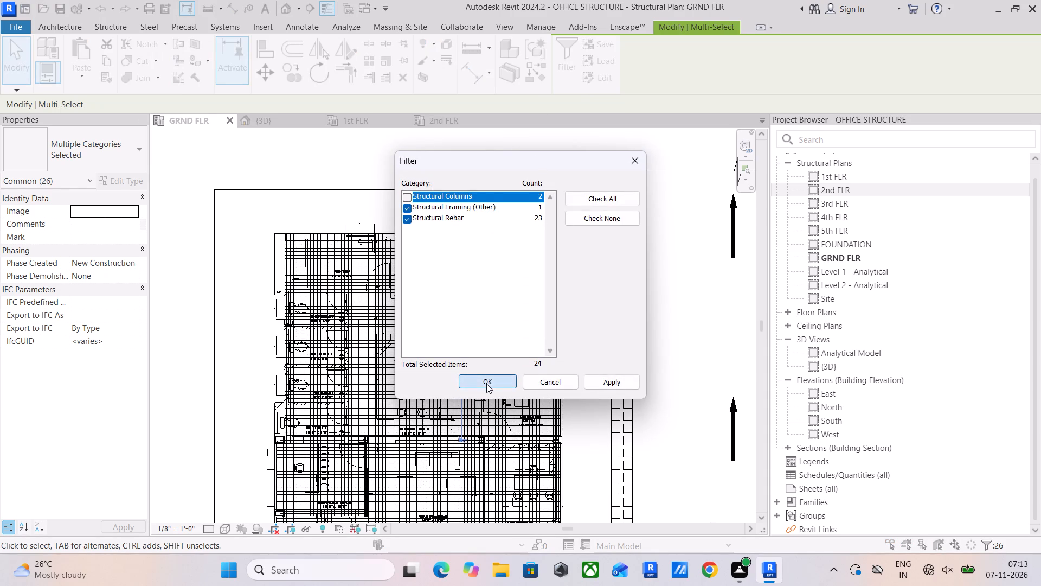
pyautogui.click(104, 59)
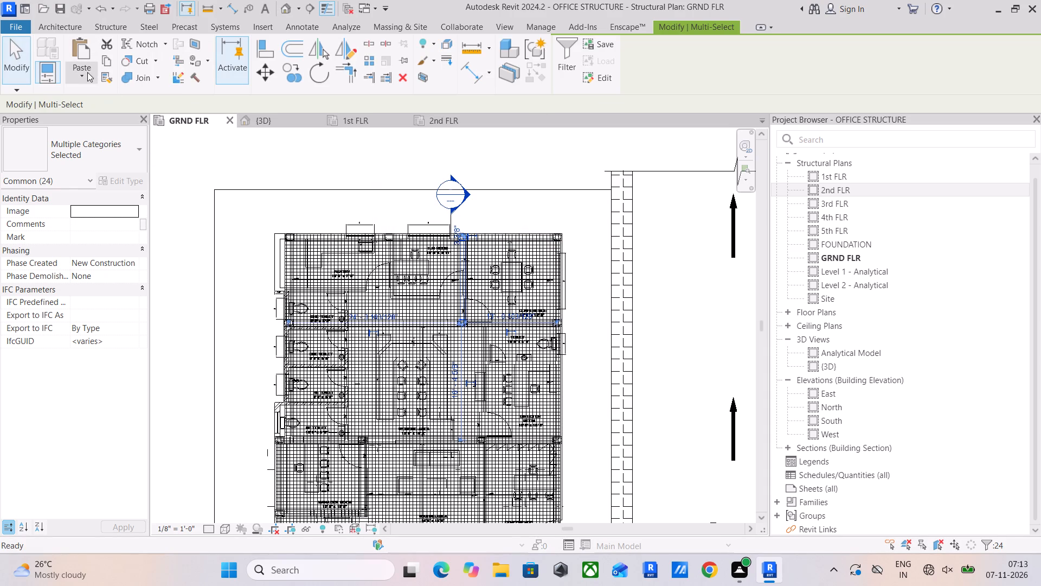
pyautogui.click(87, 72)
pyautogui.click(102, 126)
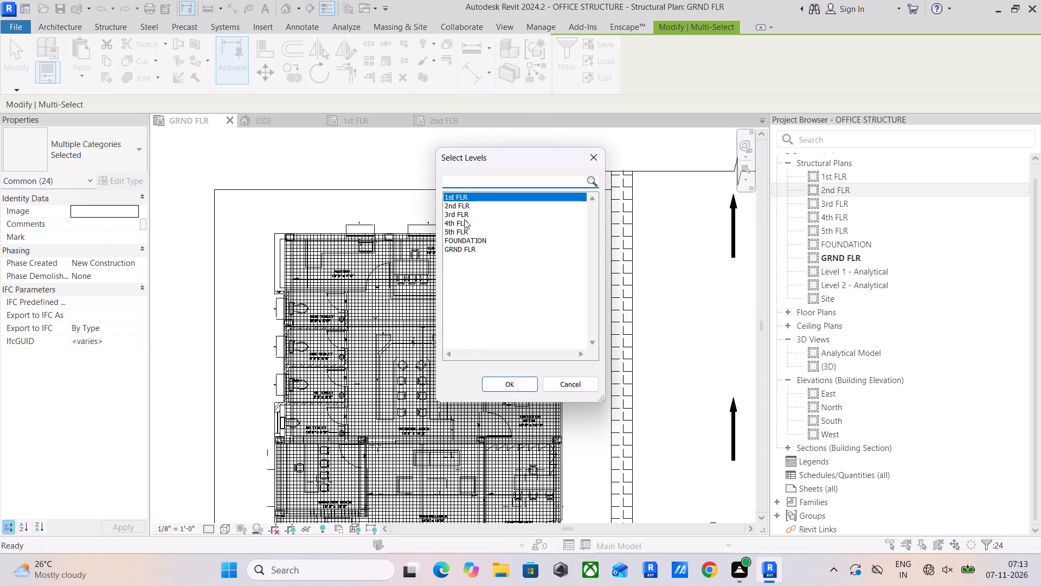
pyautogui.click(457, 206)
pyautogui.click(497, 384)
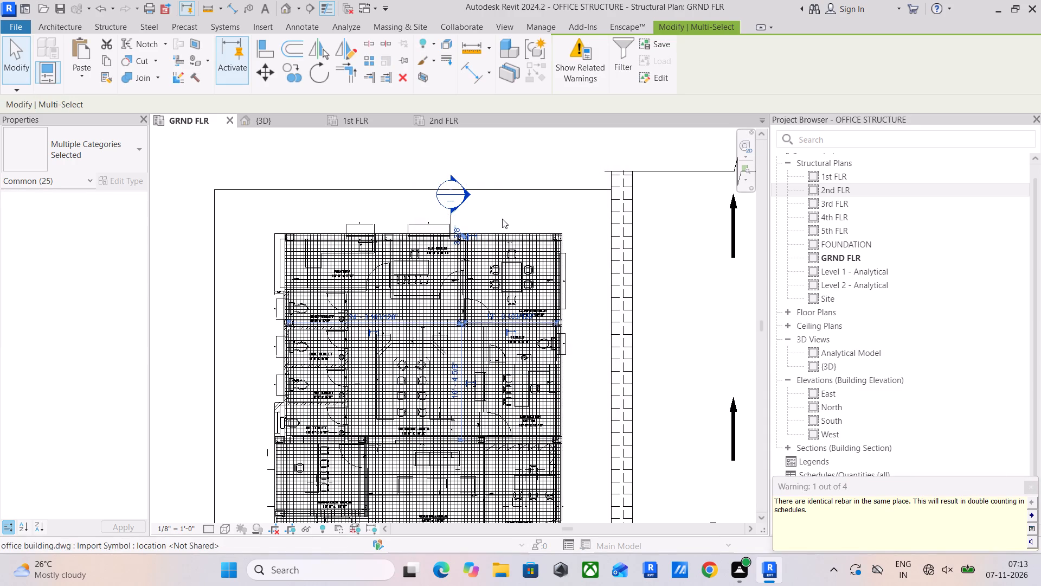
# In the 3D view, delete the extra #4 T1 tie sets pasted on the columns at both ends of the new beam.
pyautogui.click(262, 121)
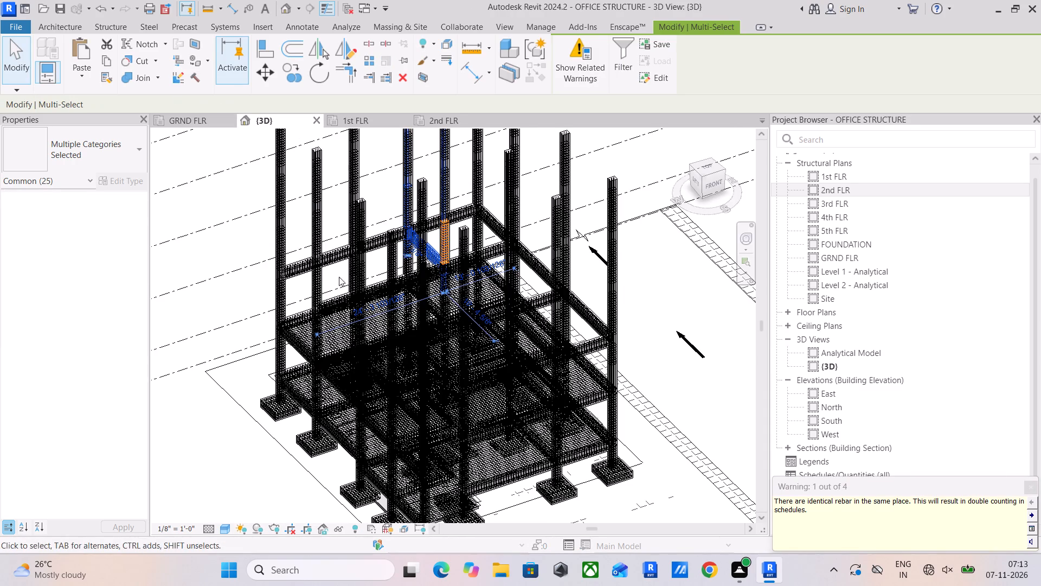
pyautogui.scroll(13, 444, 251)
pyautogui.moveTo(443, 178); pyautogui.dragTo(443, 217, button='middle')
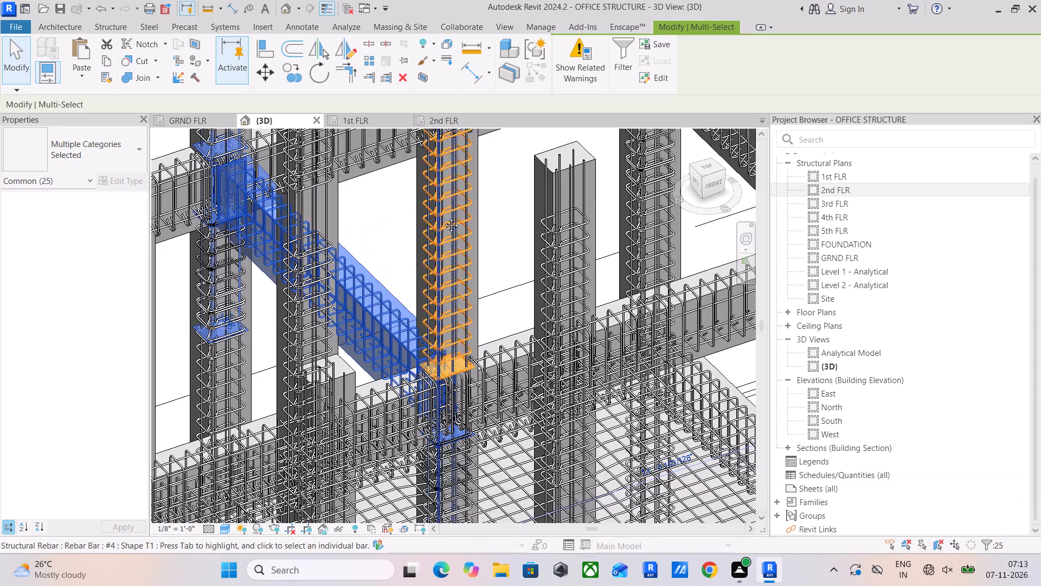
pyautogui.moveTo(443, 217); pyautogui.dragTo(453, 328, button='middle')
pyautogui.scroll(4, 442, 286)
pyautogui.press('Escape')
pyautogui.click(465, 267)
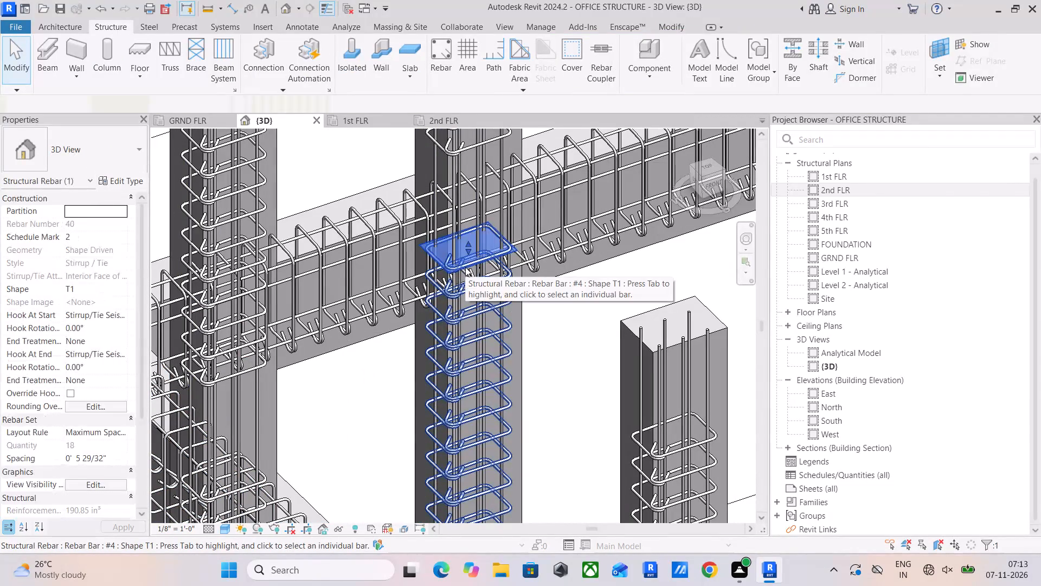
pyautogui.press('Delete')
pyautogui.moveTo(352, 268); pyautogui.dragTo(416, 315, button='middle')
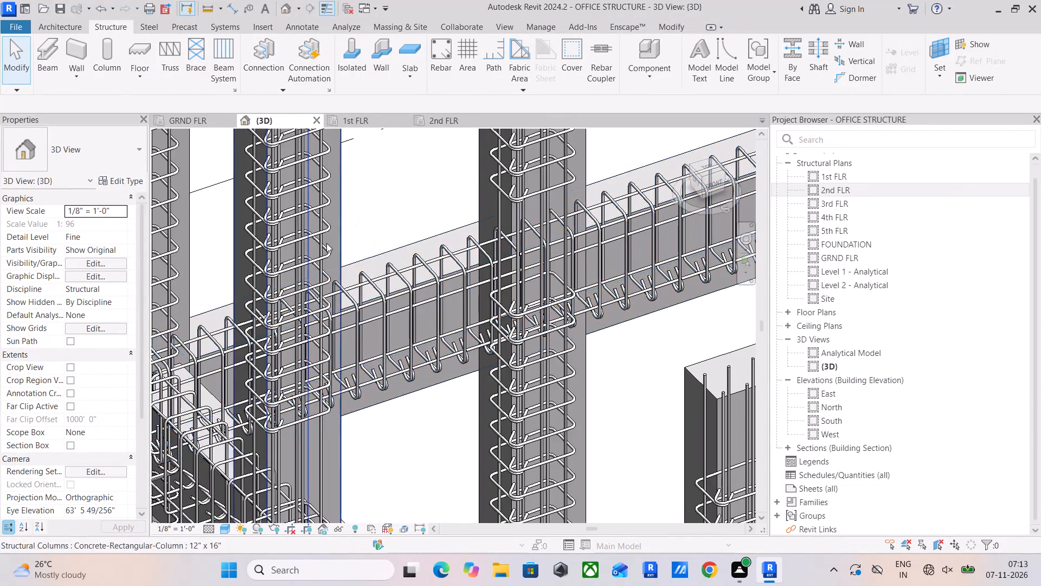
pyautogui.moveTo(338, 264); pyautogui.dragTo(428, 246, button='middle')
pyautogui.click(207, 172)
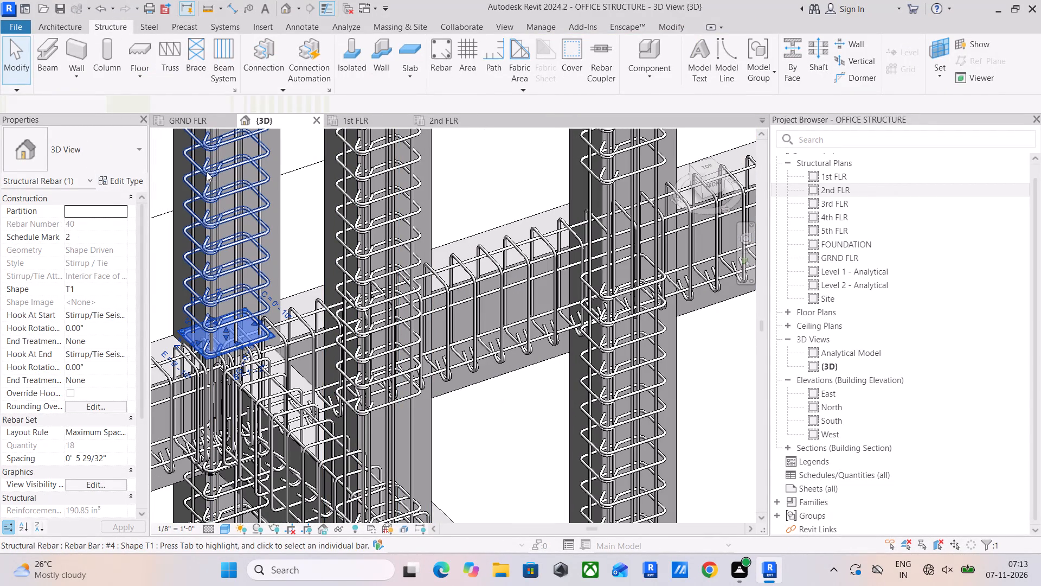
pyautogui.press('Delete')
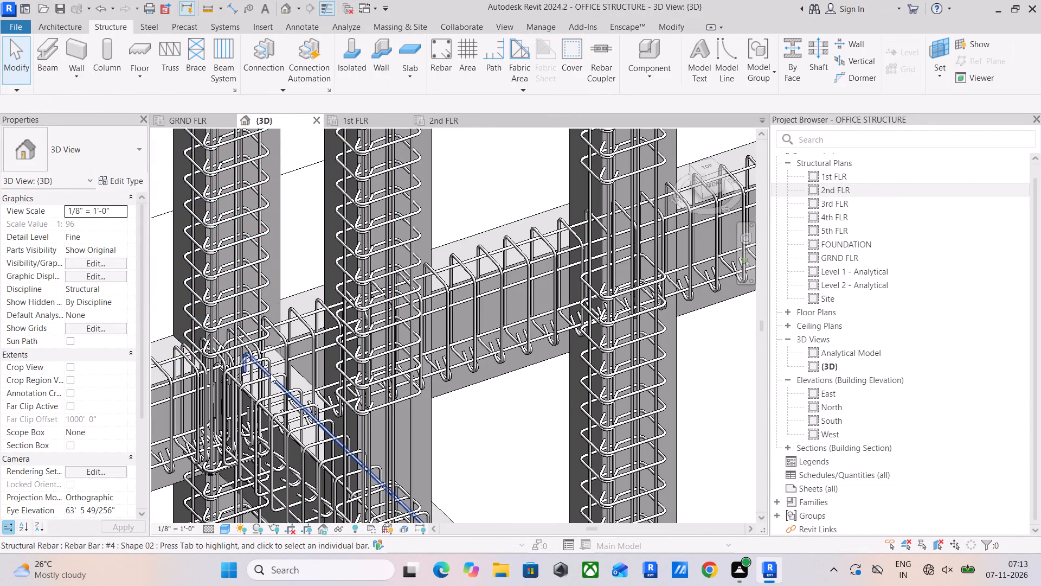
# Delete the pasted vertical bars projecting above the tops of the two columns at the new beam's ends.
pyautogui.scroll(6, 205, 351)
pyautogui.scroll(-9, 232, 362)
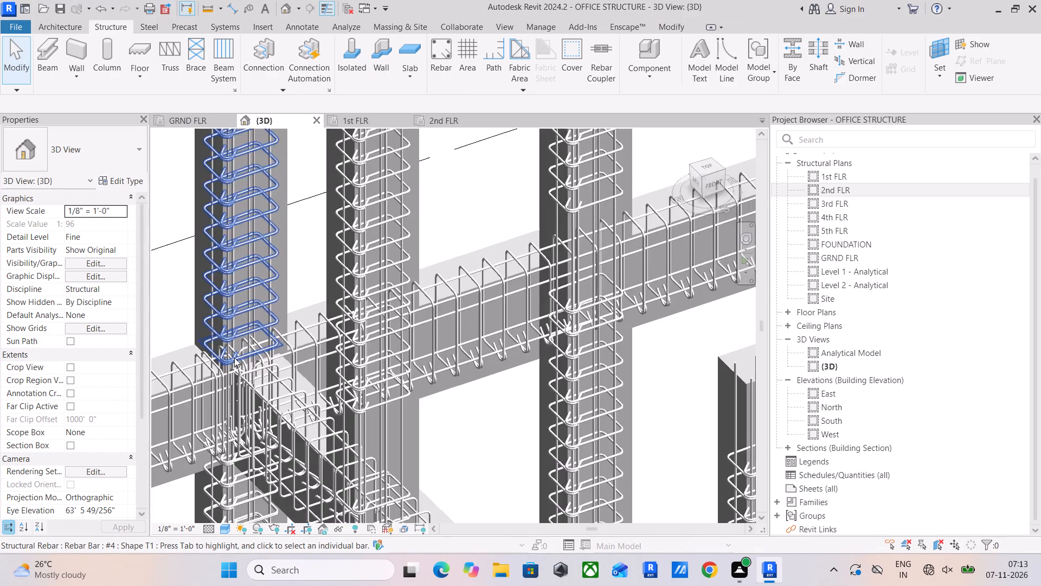
pyautogui.scroll(-12, 234, 358)
pyautogui.moveTo(240, 351); pyautogui.dragTo(261, 452, button='middle')
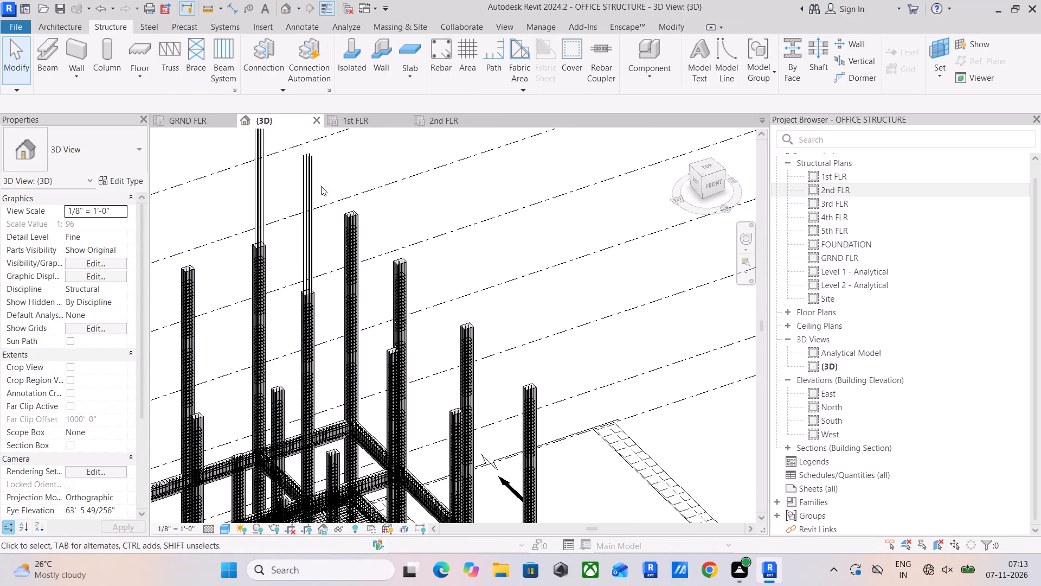
pyautogui.moveTo(325, 156); pyautogui.dragTo(227, 180)
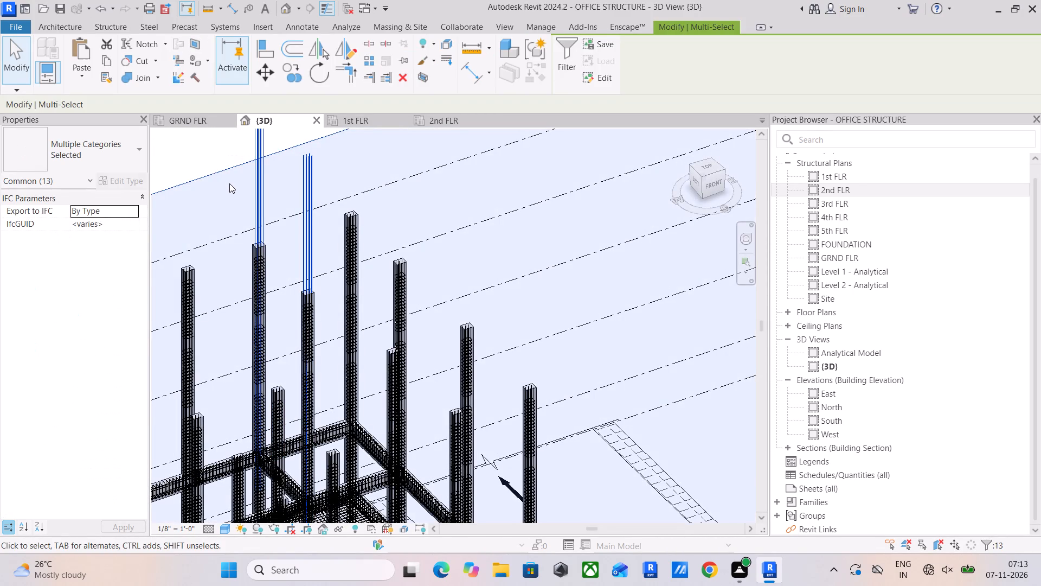
pyautogui.click(232, 186)
pyautogui.moveTo(322, 163); pyautogui.dragTo(310, 167)
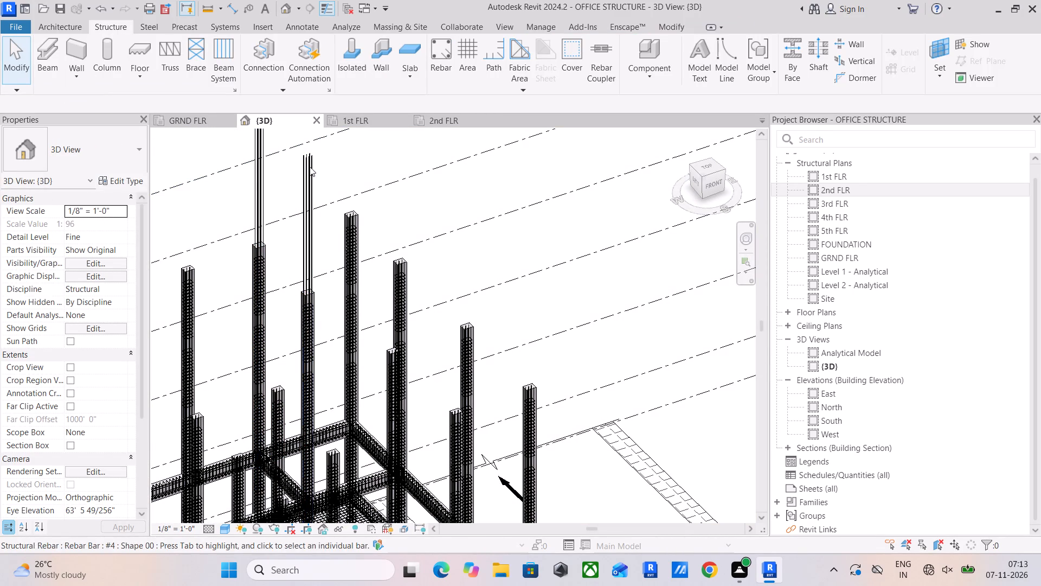
pyautogui.moveTo(310, 167); pyautogui.dragTo(255, 202)
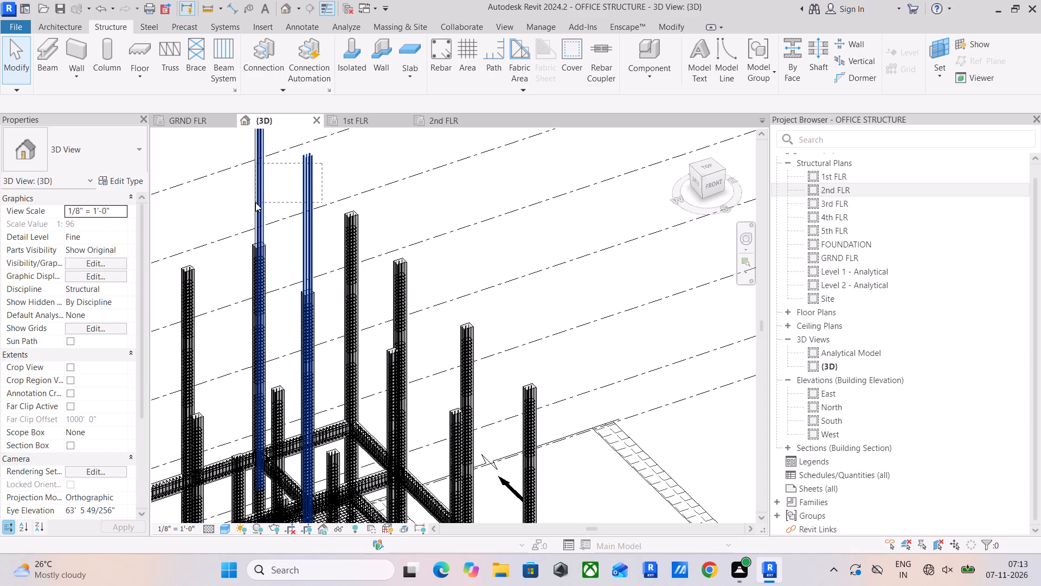
pyautogui.moveTo(255, 202); pyautogui.dragTo(254, 203)
pyautogui.press('Delete')
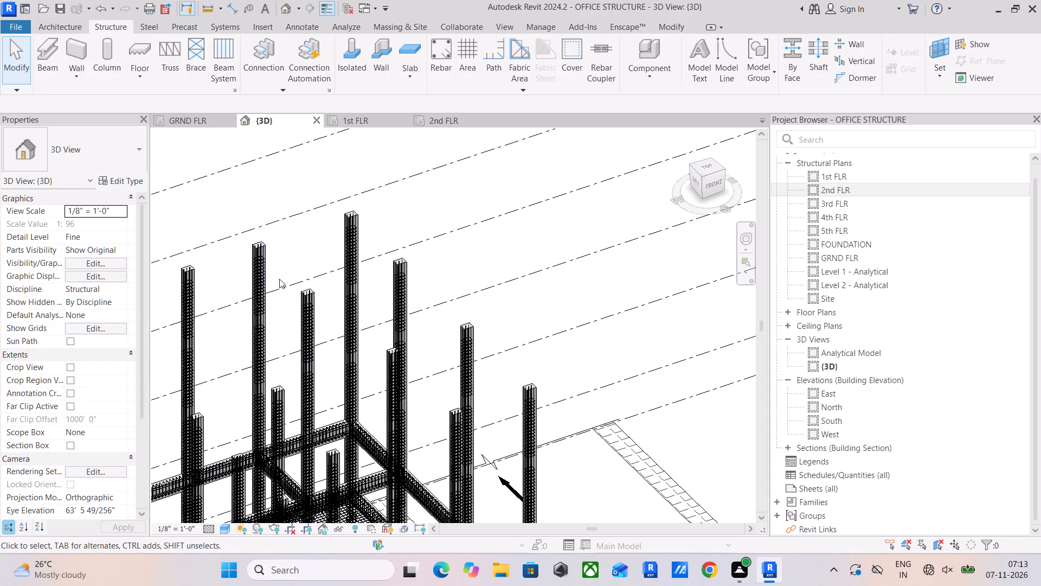
# Select the whole structure, review its related warnings, and show the rebar listed under Warning 1 in the model.
pyautogui.scroll(-10, 356, 294)
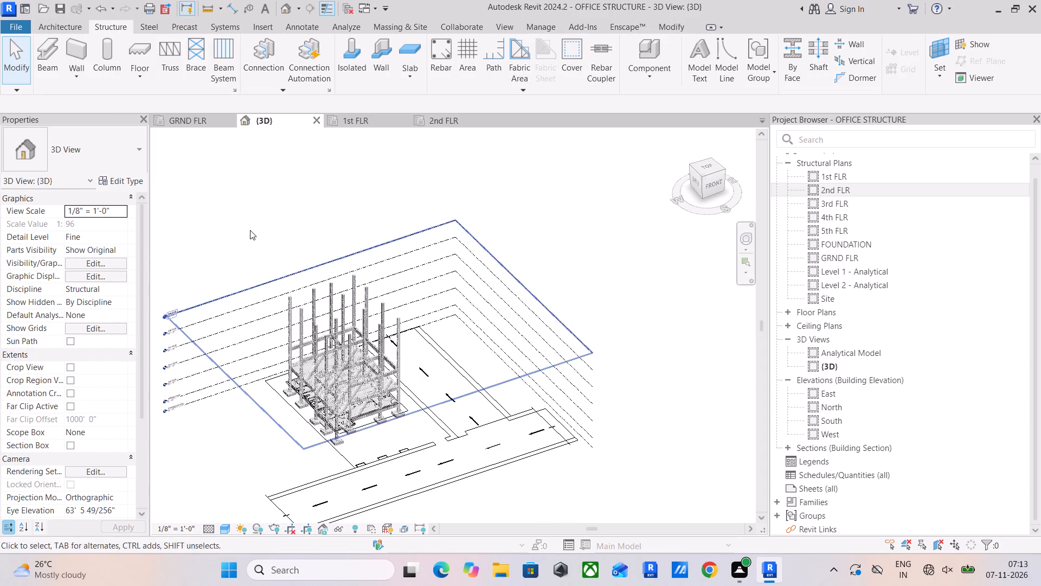
pyautogui.moveTo(250, 228); pyautogui.dragTo(467, 456)
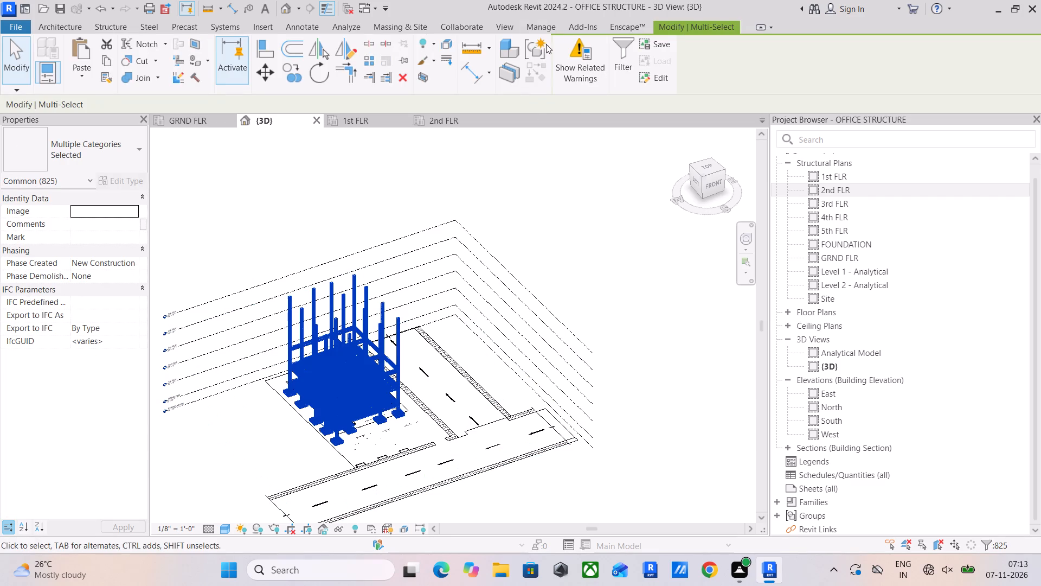
pyautogui.click(577, 67)
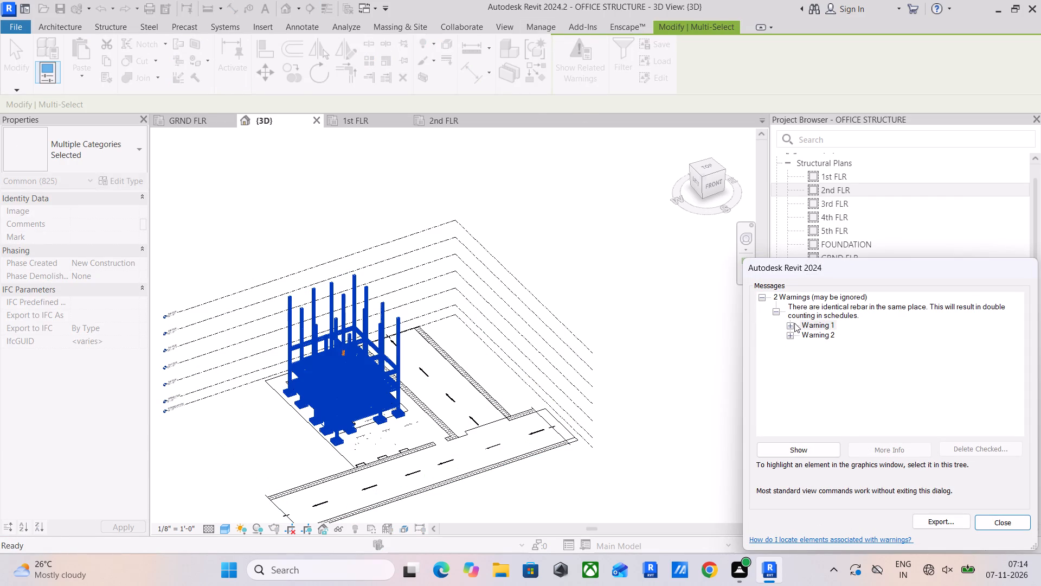
pyautogui.click(792, 324)
pyautogui.click(821, 334)
pyautogui.click(819, 344)
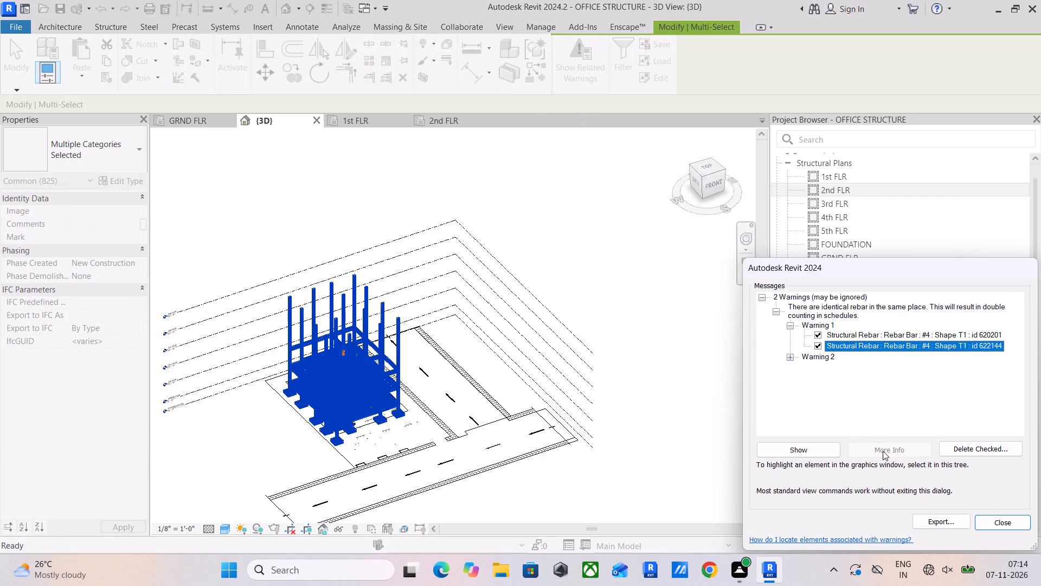
pyautogui.click(797, 442)
pyautogui.scroll(6, 494, 340)
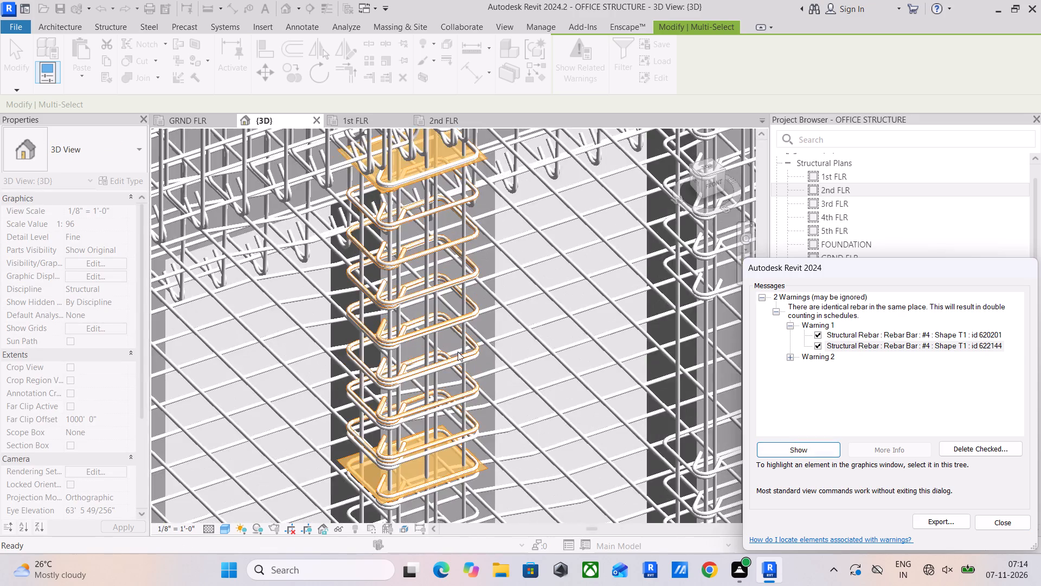
pyautogui.scroll(3, 458, 352)
pyautogui.scroll(5, 407, 367)
pyautogui.press('Delete')
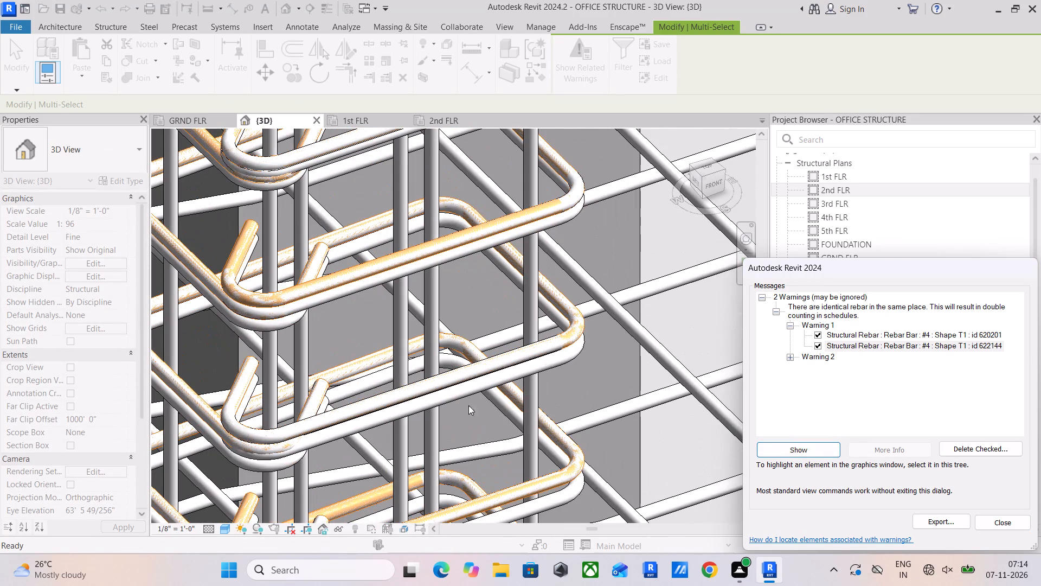
pyautogui.click(1012, 521)
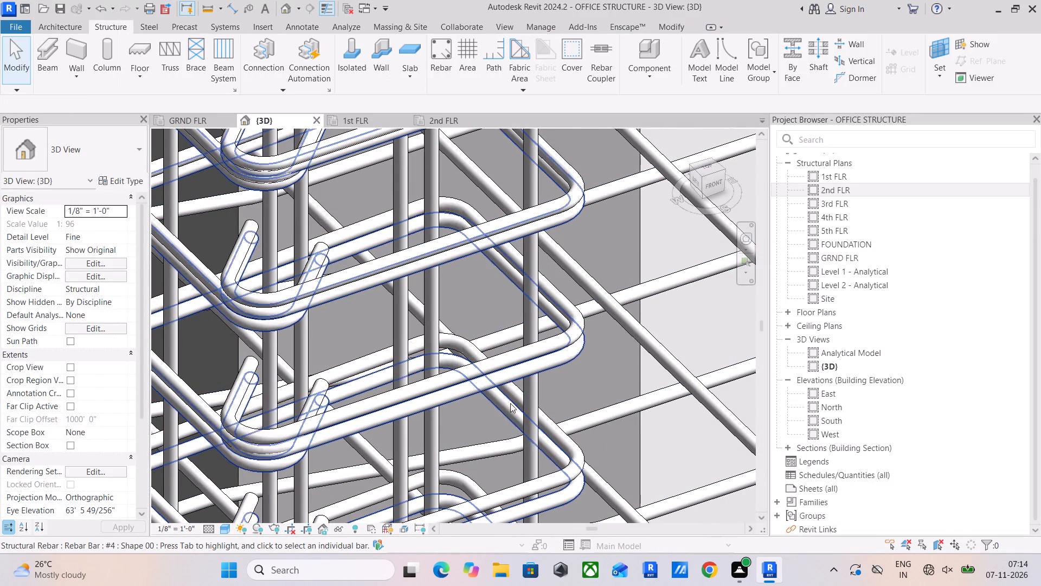
# Delete the overlapping #4 T1 tie set in the column located through Warning 1.
pyautogui.click(509, 379)
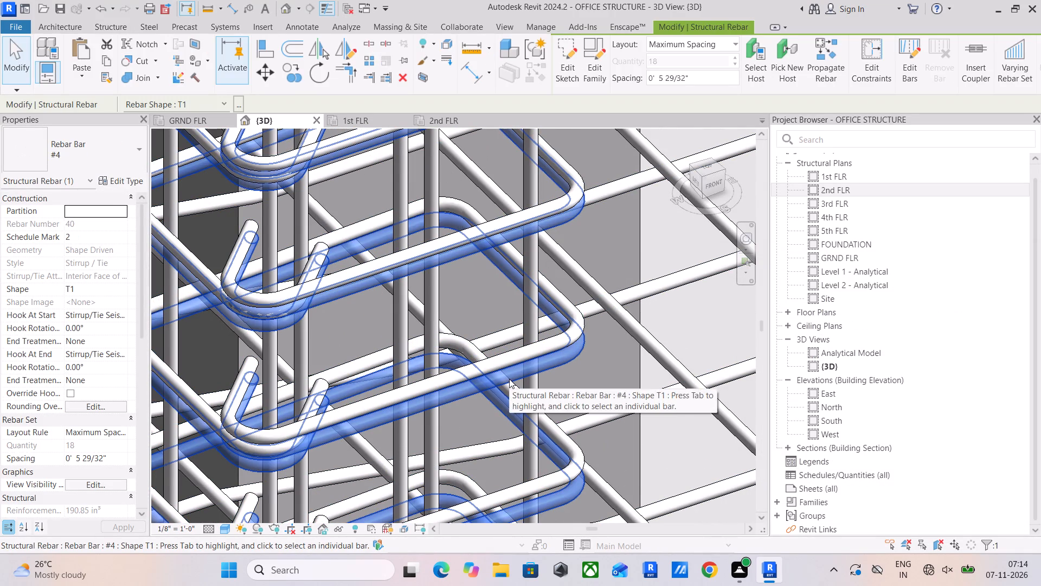
pyautogui.click(505, 364)
pyautogui.click(505, 359)
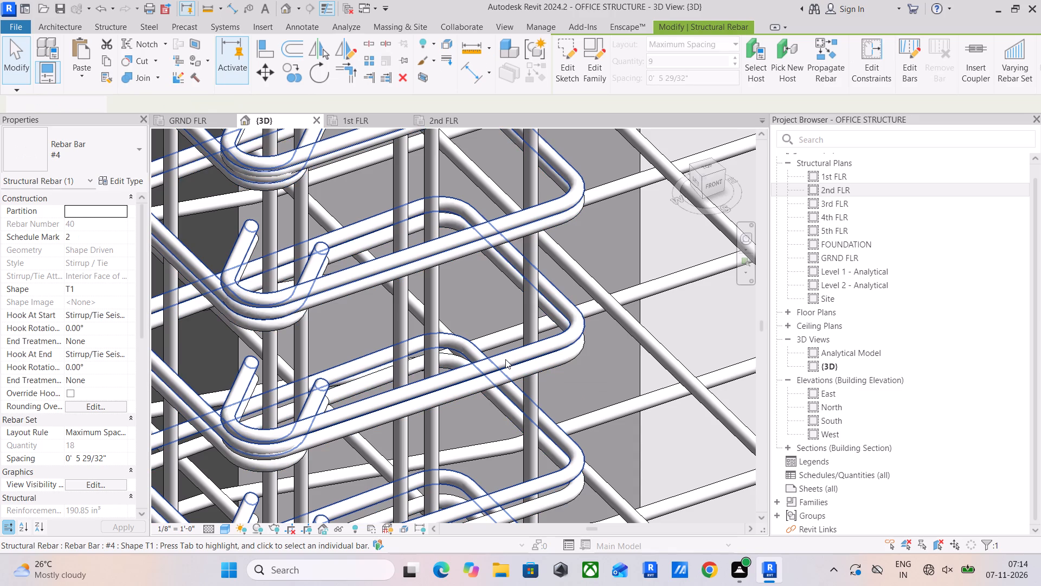
pyautogui.press('Delete')
# Find the column at the other end of the new beam and delete its overlapping #4 T1 tie set below the beam.
pyautogui.scroll(-10, 505, 359)
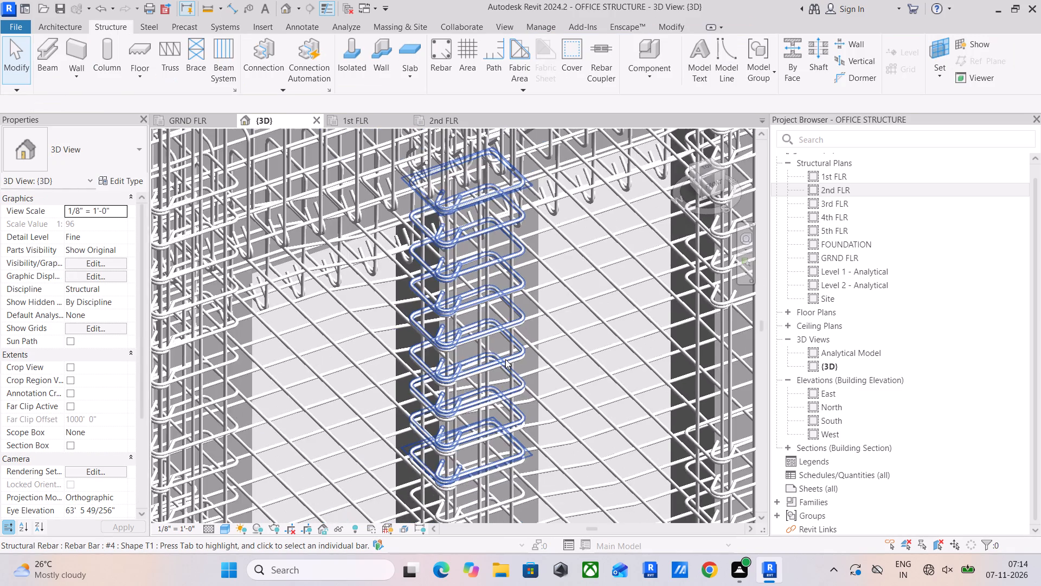
pyautogui.moveTo(515, 385); pyautogui.dragTo(396, 205, button='middle')
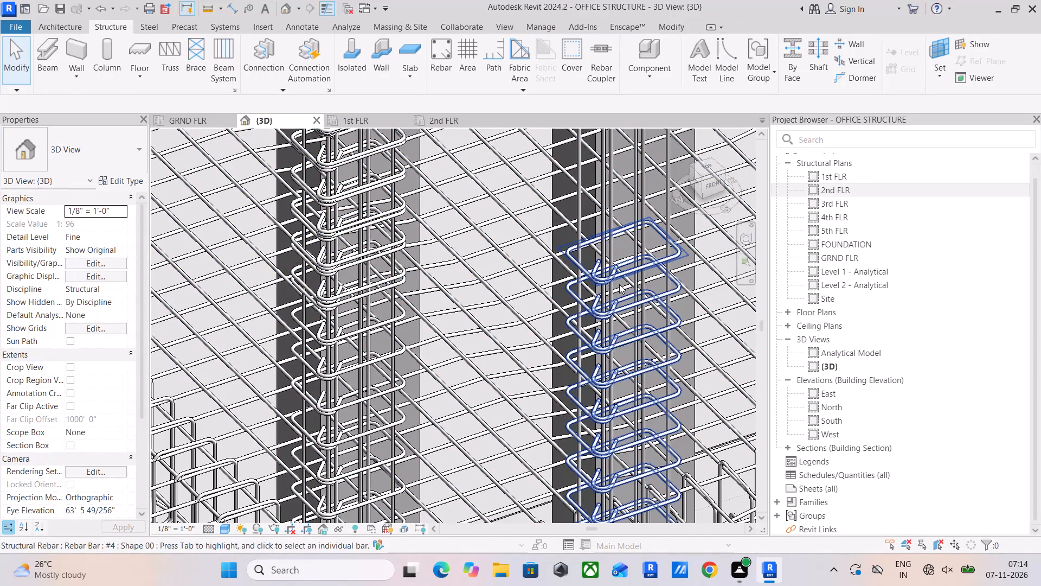
pyautogui.click(616, 279)
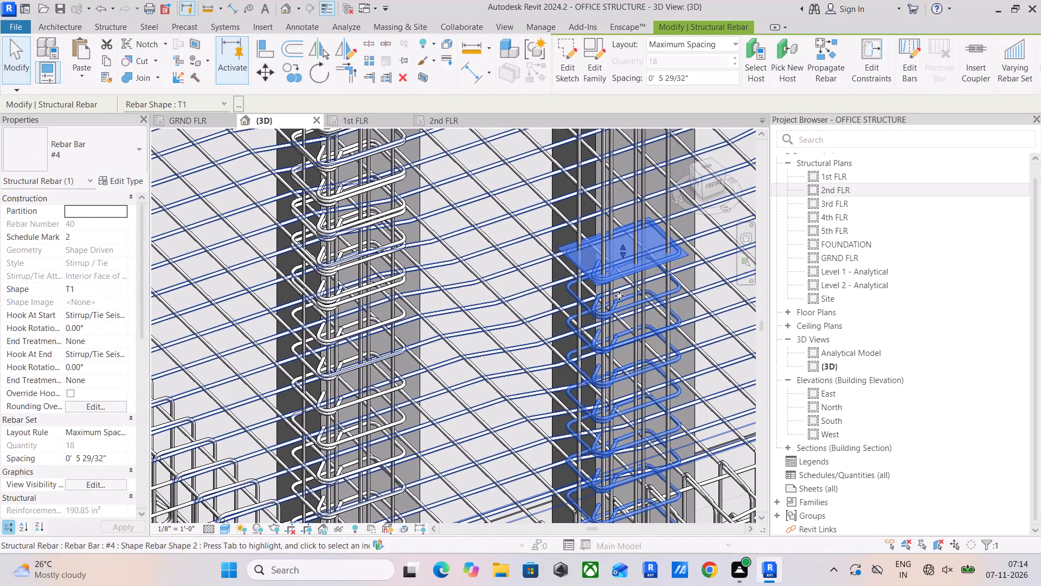
pyautogui.moveTo(619, 316); pyautogui.dragTo(642, 168, button='middle')
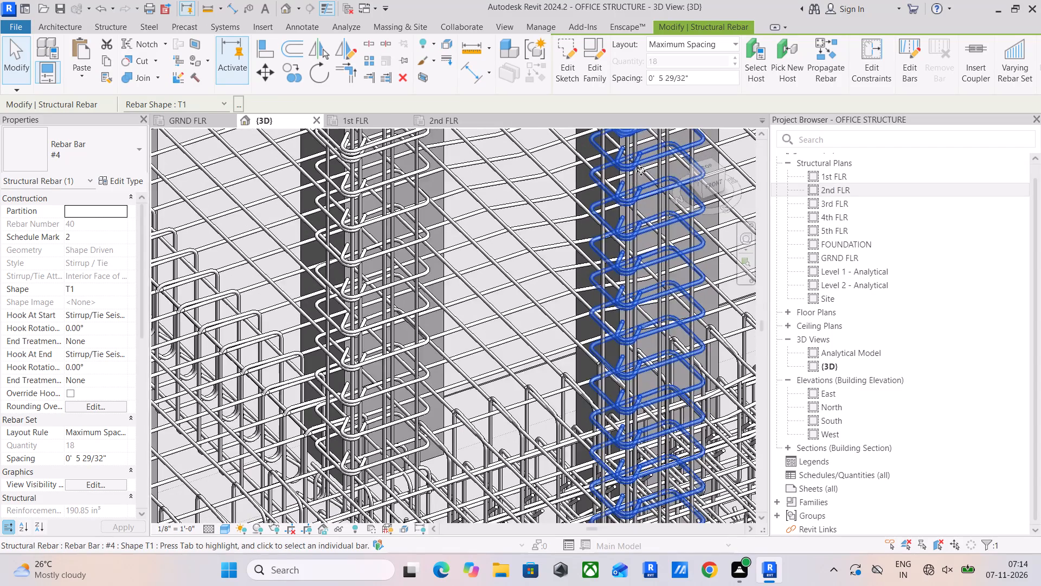
pyautogui.scroll(-4, 640, 209)
pyautogui.scroll(-2, 663, 345)
pyautogui.moveTo(663, 345); pyautogui.dragTo(608, 439, button='middle')
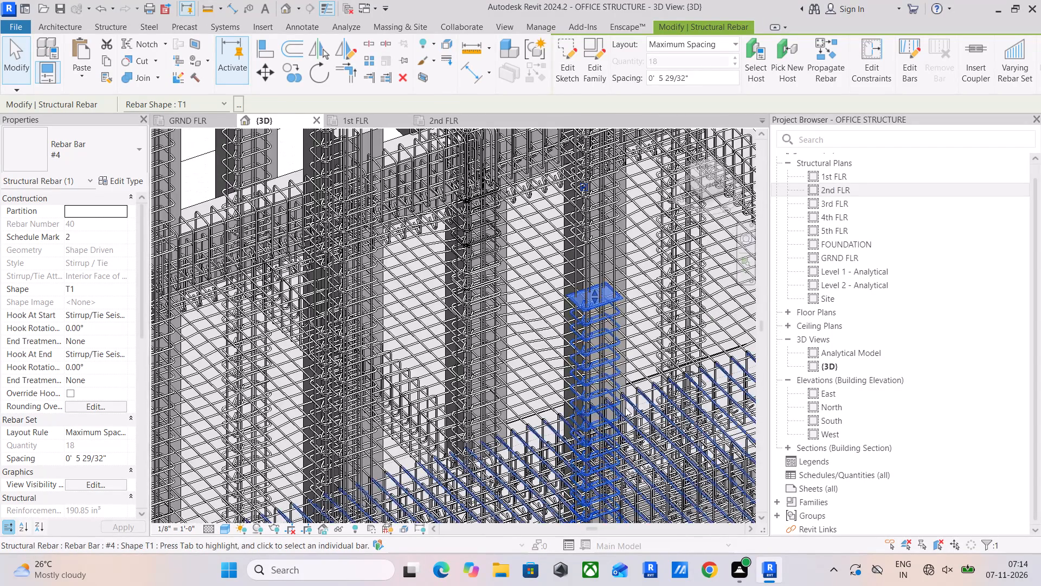
pyautogui.scroll(-3, 625, 407)
pyautogui.moveTo(627, 405); pyautogui.dragTo(575, 412, button='middle')
pyautogui.scroll(-10, 569, 398)
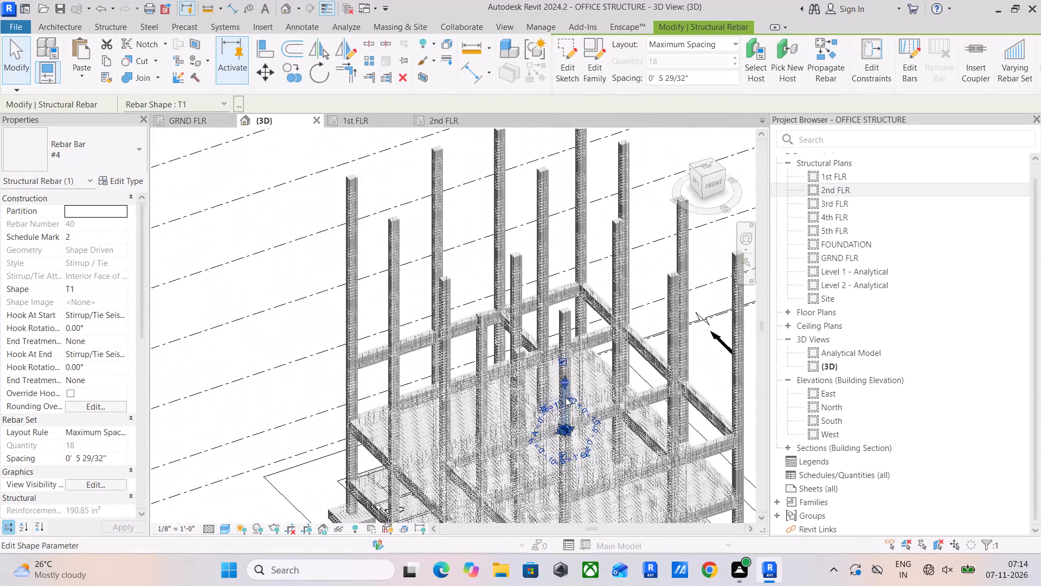
pyautogui.scroll(-1, 566, 397)
pyautogui.scroll(15, 520, 343)
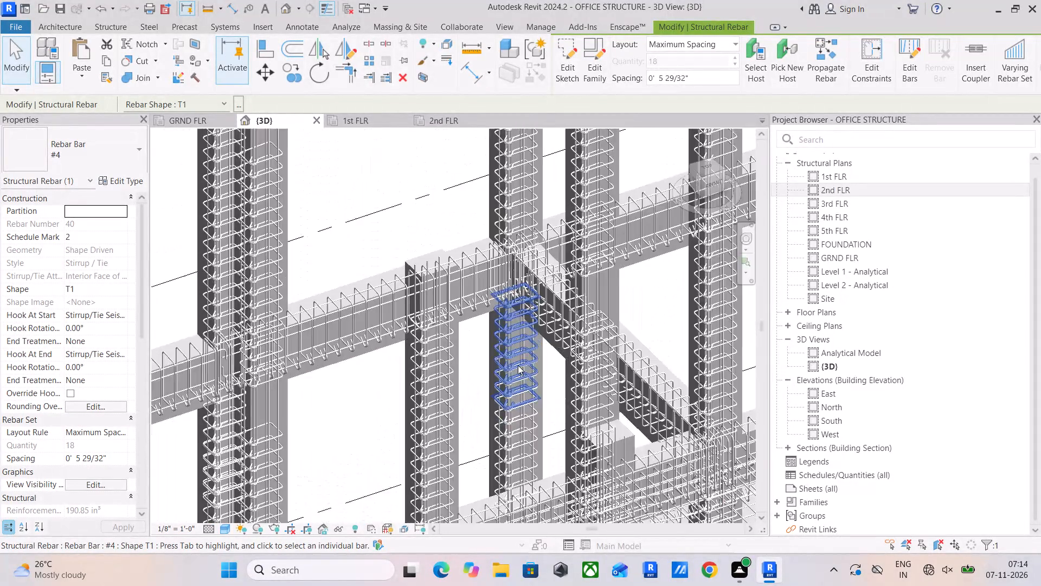
pyautogui.scroll(10, 505, 339)
pyautogui.scroll(5, 516, 294)
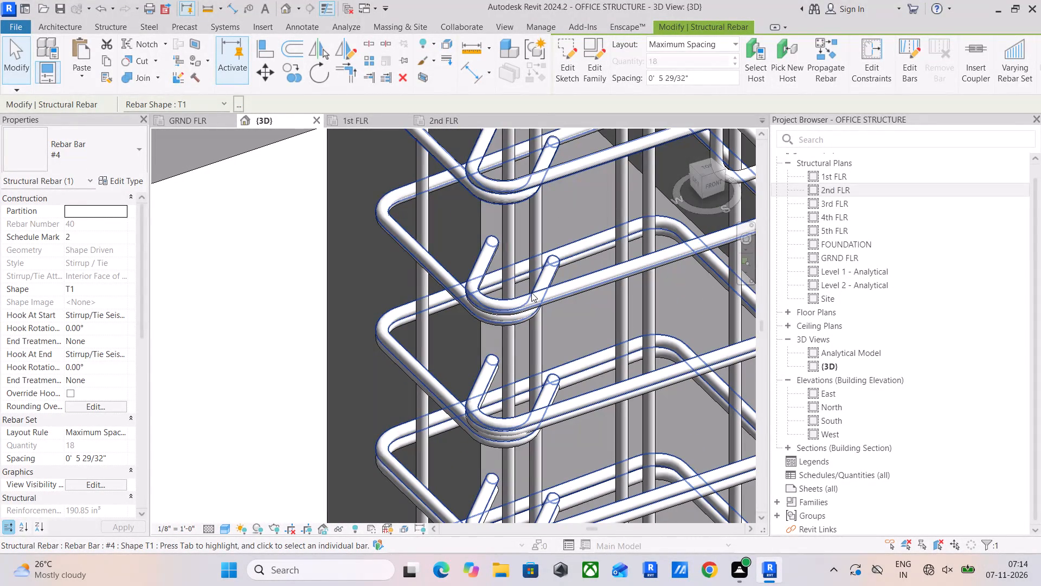
pyautogui.click(531, 292)
pyautogui.press('Delete')
# Select the whole structure again to check for remaining related warnings, and clear the selection.
pyautogui.scroll(-18, 535, 298)
pyautogui.scroll(-15, 535, 298)
pyautogui.moveTo(389, 189); pyautogui.dragTo(699, 523)
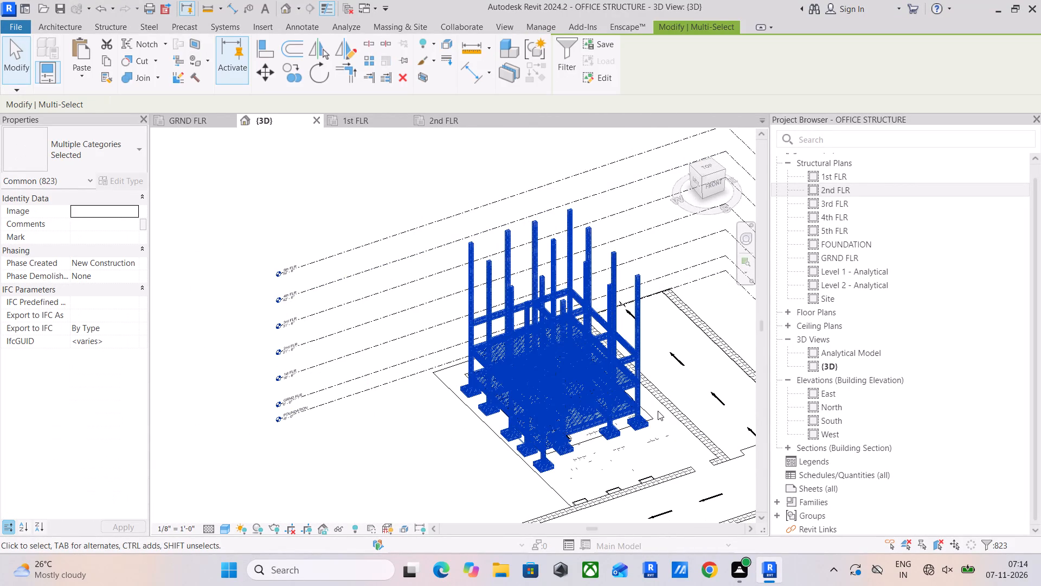
pyautogui.press('Escape')
pyautogui.press('Escape')
pyautogui.press('Escape')
pyautogui.scroll(-5, 568, 322)
pyautogui.moveTo(579, 321); pyautogui.dragTo(579, 322, button='middle')
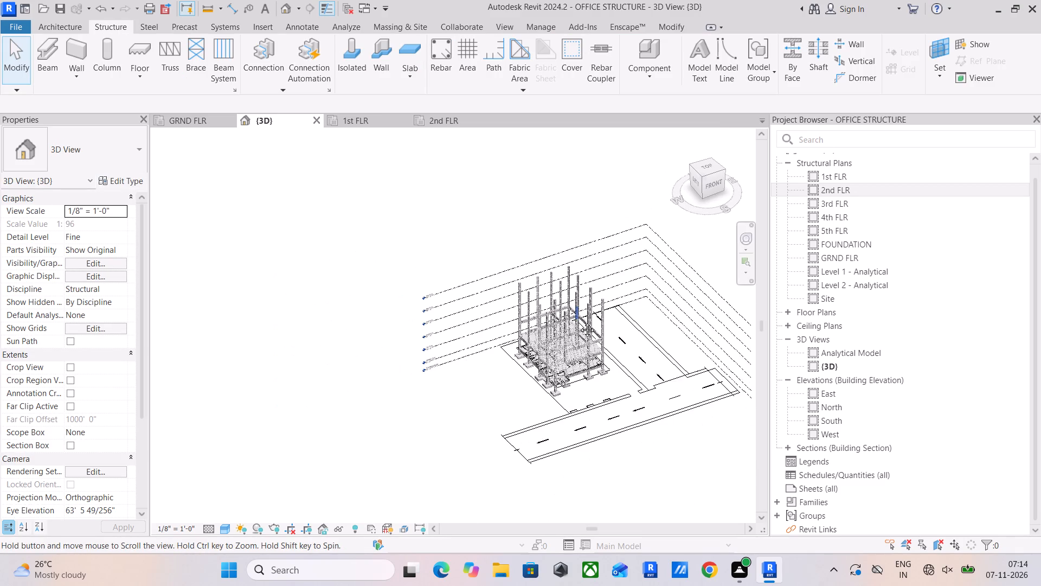
pyautogui.moveTo(579, 322); pyautogui.dragTo(544, 341, button='middle')
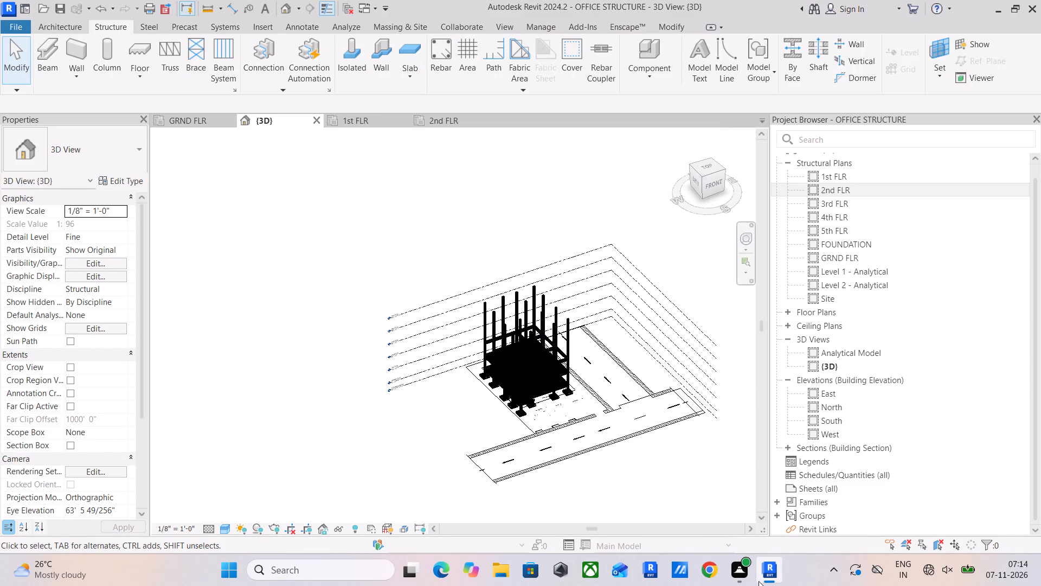
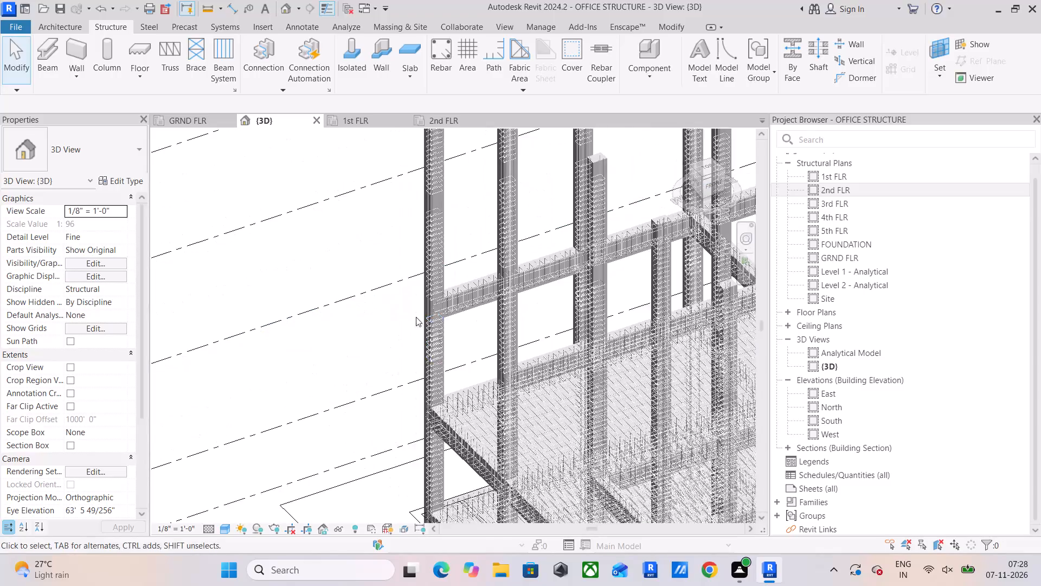
# Examine the structure in 3D from several sides and against the GRND FLR plan for beams still missing on the upper floor.
pyautogui.moveTo(427, 321); pyautogui.dragTo(375, 183, button='middle')
pyautogui.scroll(1, 427, 321)
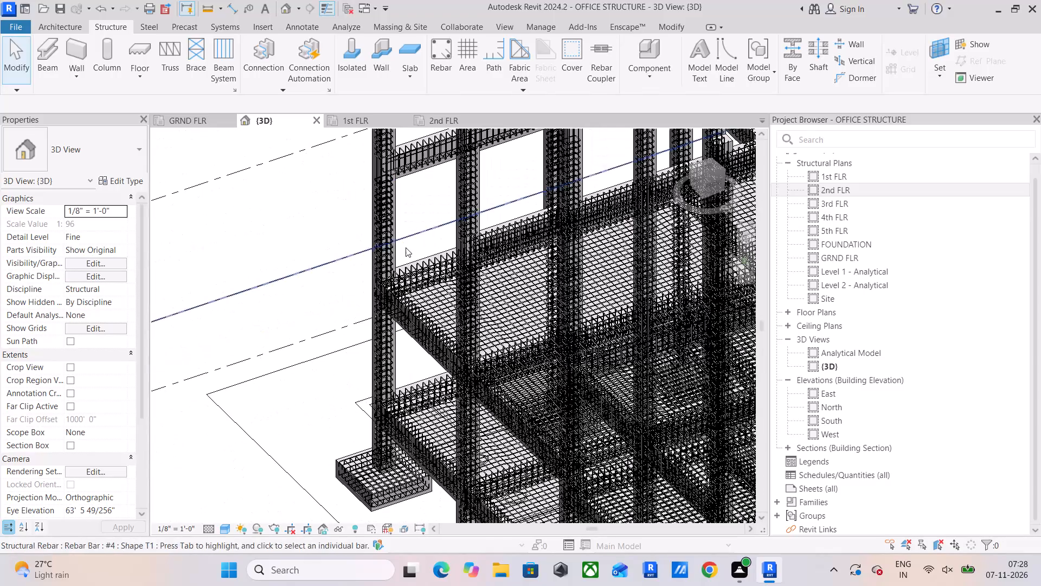
pyautogui.scroll(-3, 416, 294)
pyautogui.keyDown('shift'); pyautogui.moveTo(416, 299); pyautogui.dragTo(432, 307, button='middle'); pyautogui.keyUp('shift')
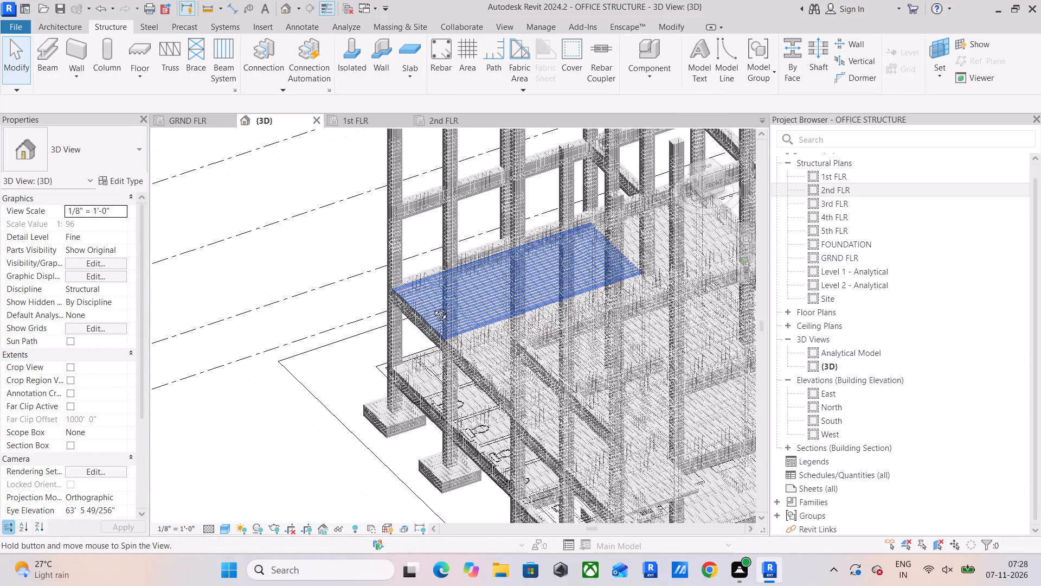
pyautogui.keyDown('shift'); pyautogui.moveTo(432, 307); pyautogui.dragTo(569, 295, button='middle'); pyautogui.keyUp('shift')
pyautogui.scroll(-2, 555, 308)
pyautogui.moveTo(512, 337); pyautogui.dragTo(335, 425, button='middle')
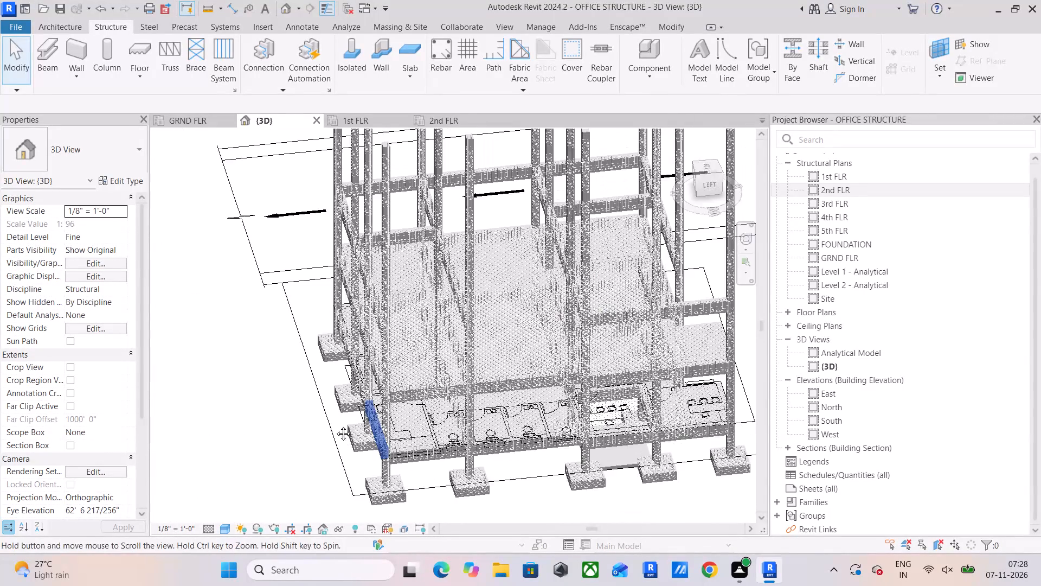
pyautogui.keyDown('shift'); pyautogui.moveTo(511, 372); pyautogui.dragTo(573, 386, button='middle'); pyautogui.keyUp('shift')
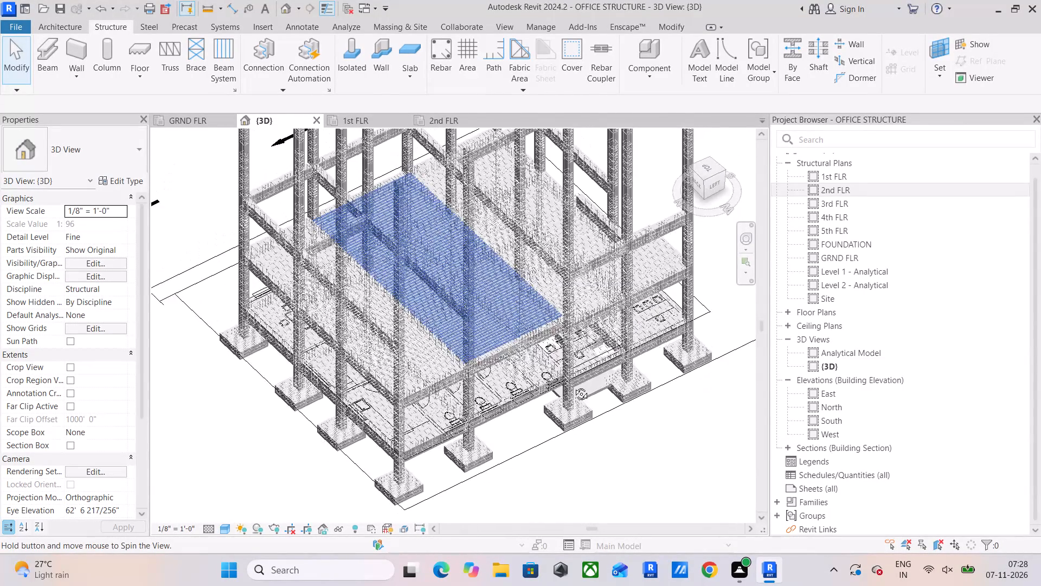
pyautogui.keyDown('shift'); pyautogui.moveTo(573, 386); pyautogui.dragTo(480, 423, button='middle'); pyautogui.keyUp('shift')
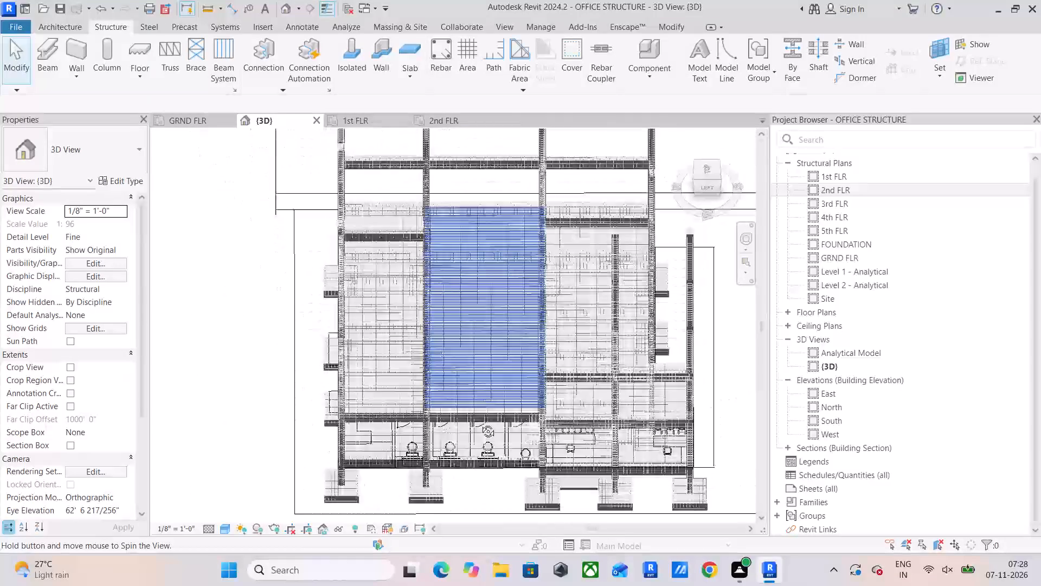
pyautogui.keyDown('shift'); pyautogui.moveTo(480, 423); pyautogui.dragTo(339, 385, button='middle'); pyautogui.keyUp('shift')
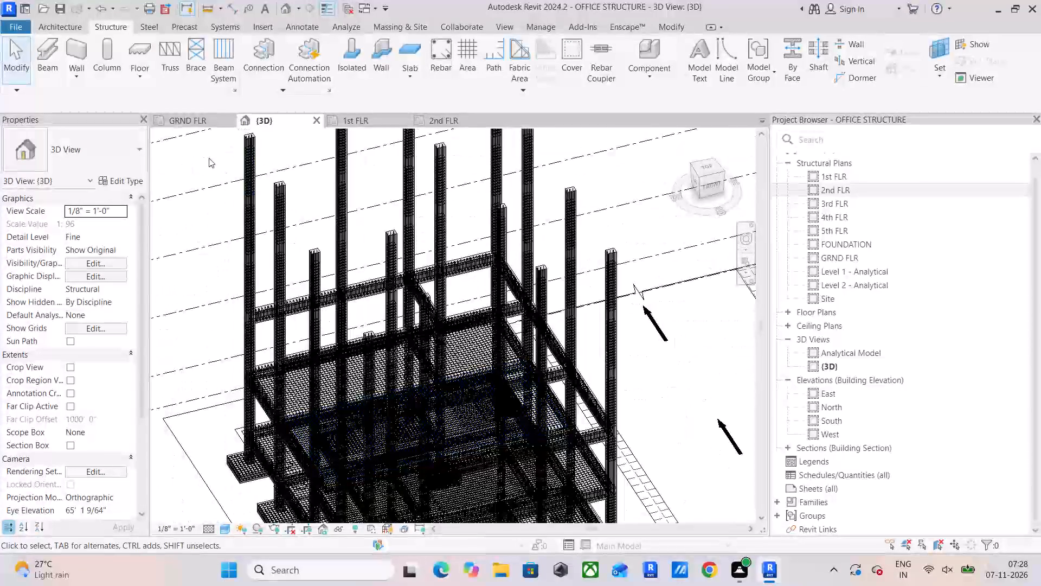
pyautogui.click(197, 119)
pyautogui.moveTo(409, 426); pyautogui.dragTo(361, 199, button='middle')
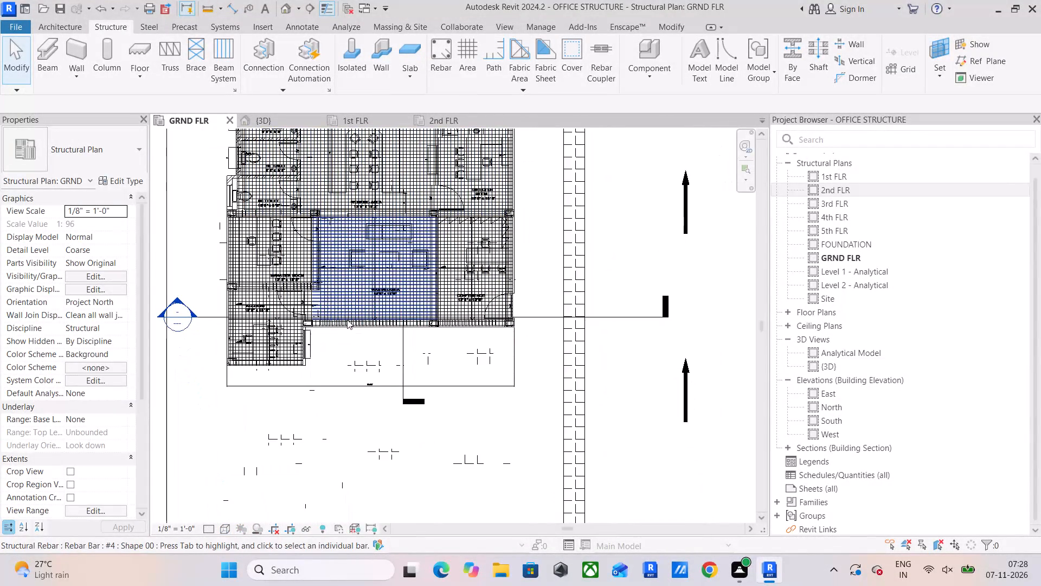
pyautogui.scroll(4, 311, 327)
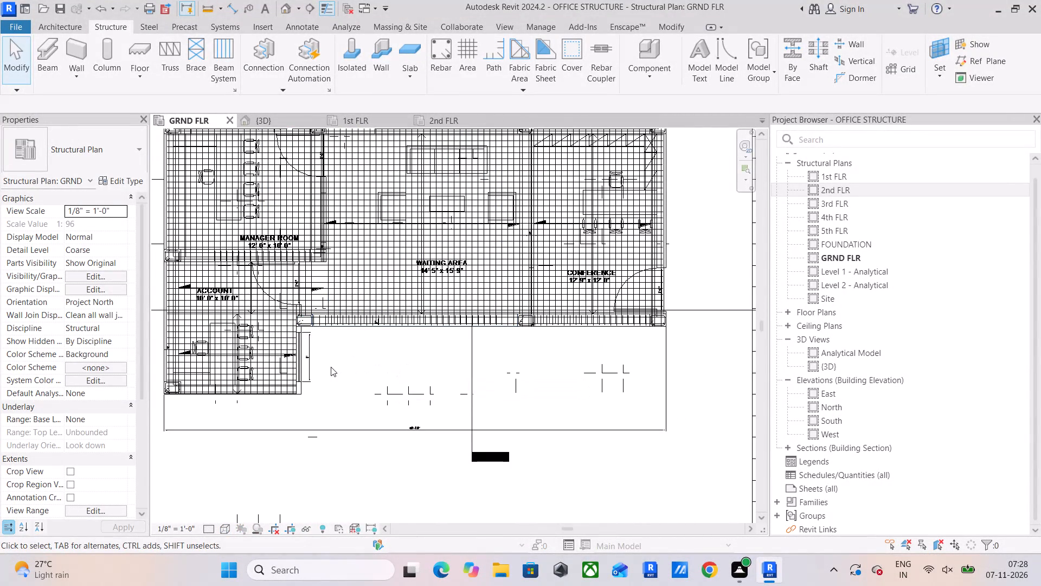
pyautogui.scroll(-1, 331, 367)
pyautogui.scroll(-2, 397, 393)
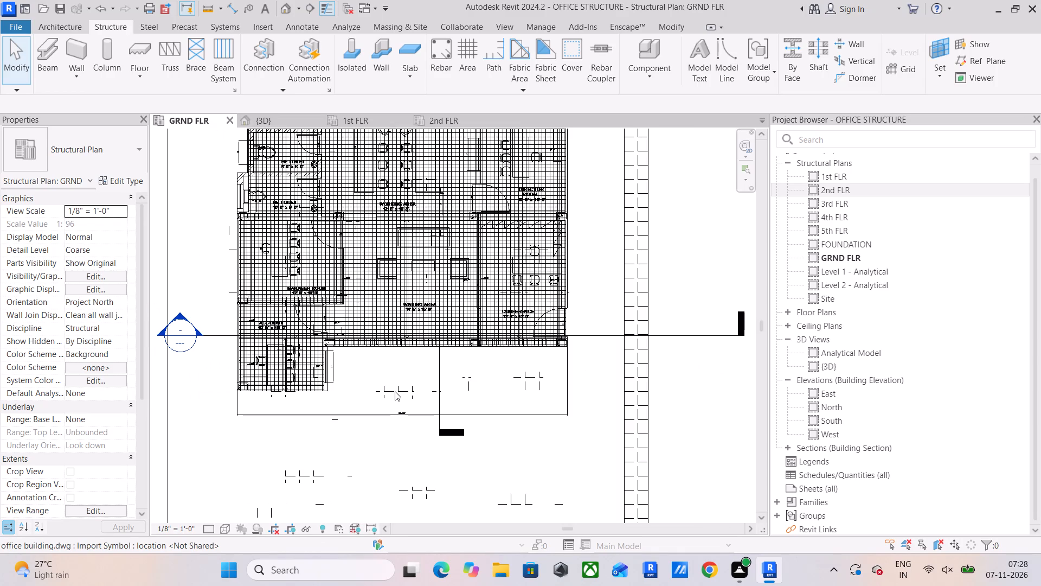
pyautogui.moveTo(371, 361); pyautogui.dragTo(374, 552, button='middle')
pyautogui.moveTo(379, 415); pyautogui.dragTo(374, 453, button='middle')
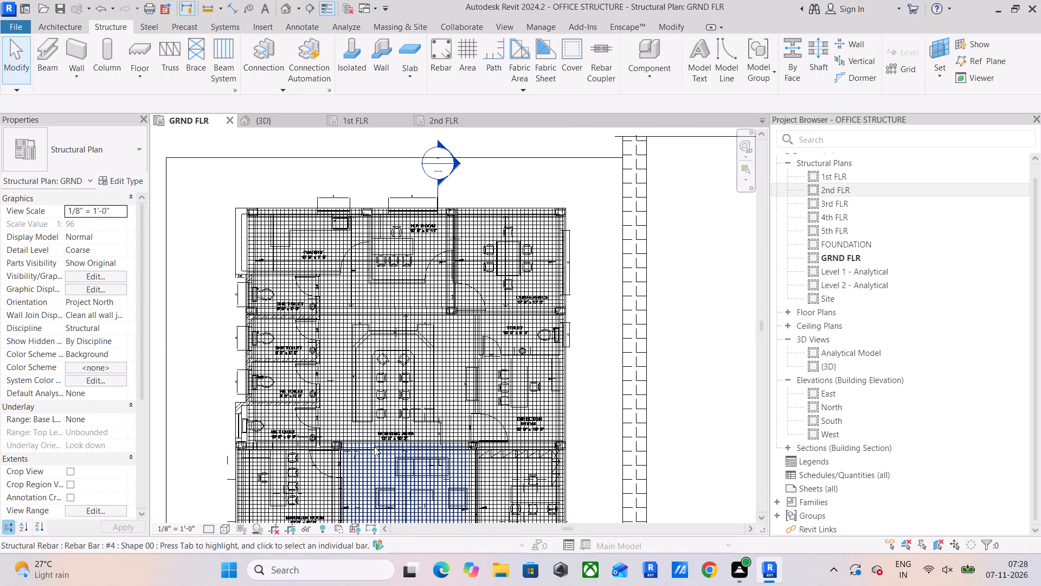
pyautogui.click(268, 121)
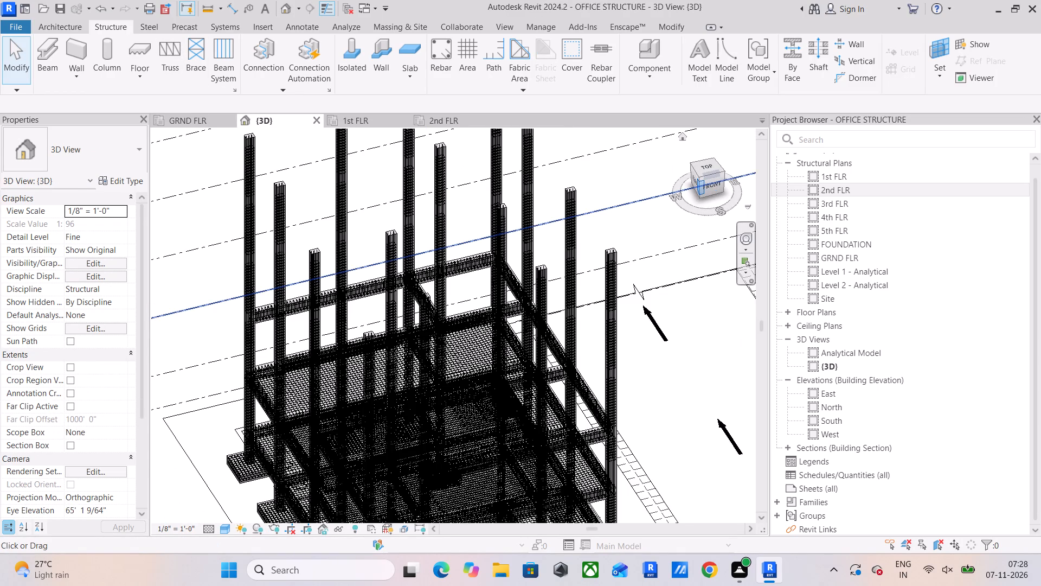
pyautogui.moveTo(508, 321); pyautogui.dragTo(460, 157, button='middle')
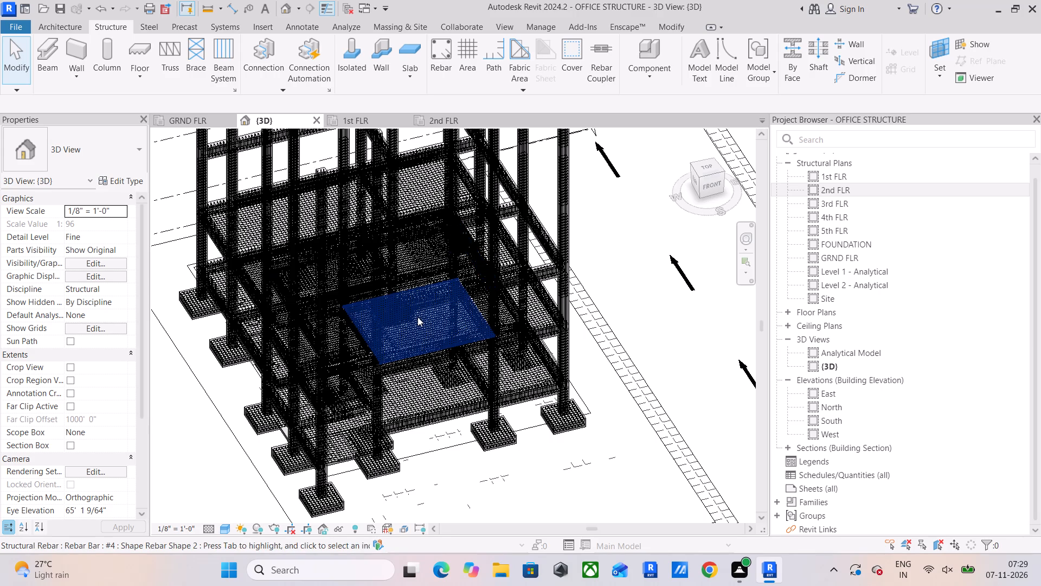
pyautogui.keyDown('shift'); pyautogui.moveTo(417, 317); pyautogui.dragTo(410, 237, button='middle'); pyautogui.keyUp('shift')
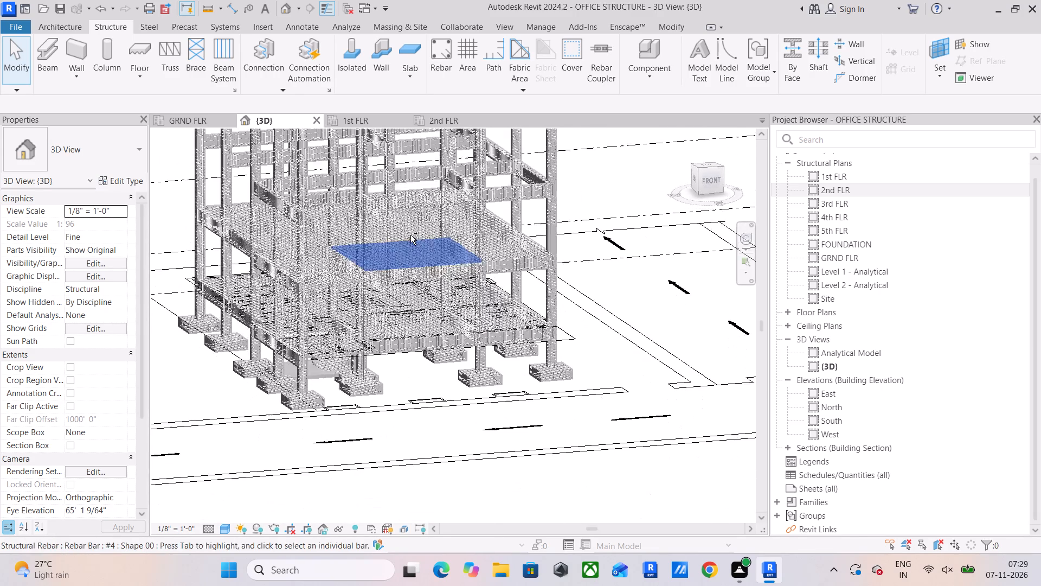
pyautogui.scroll(4, 388, 187)
pyautogui.keyDown('shift'); pyautogui.moveTo(386, 242); pyautogui.dragTo(386, 220, button='middle'); pyautogui.keyUp('shift')
pyautogui.moveTo(388, 227); pyautogui.dragTo(447, 375, button='middle')
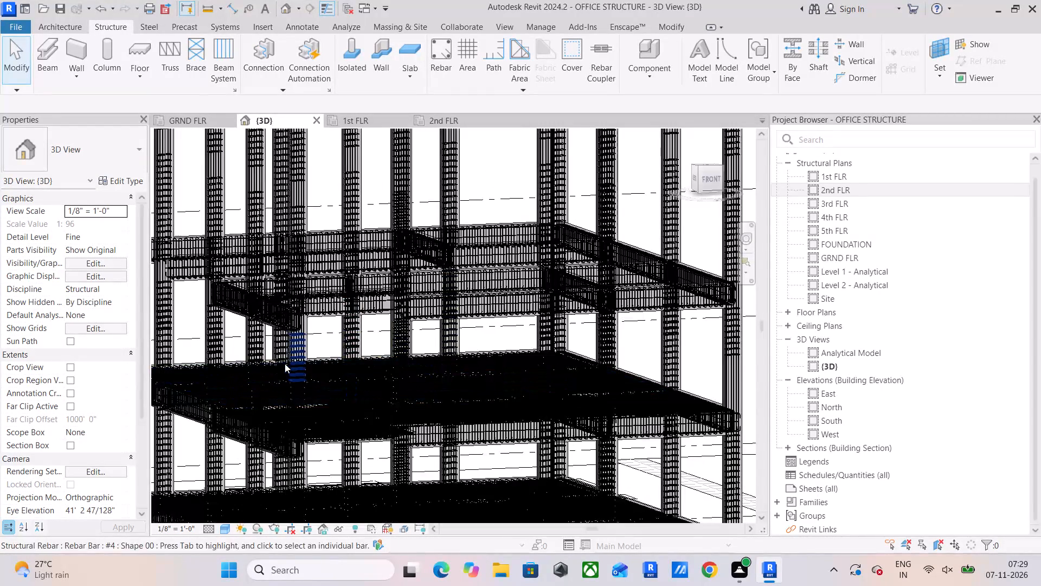
pyautogui.scroll(-4, 285, 364)
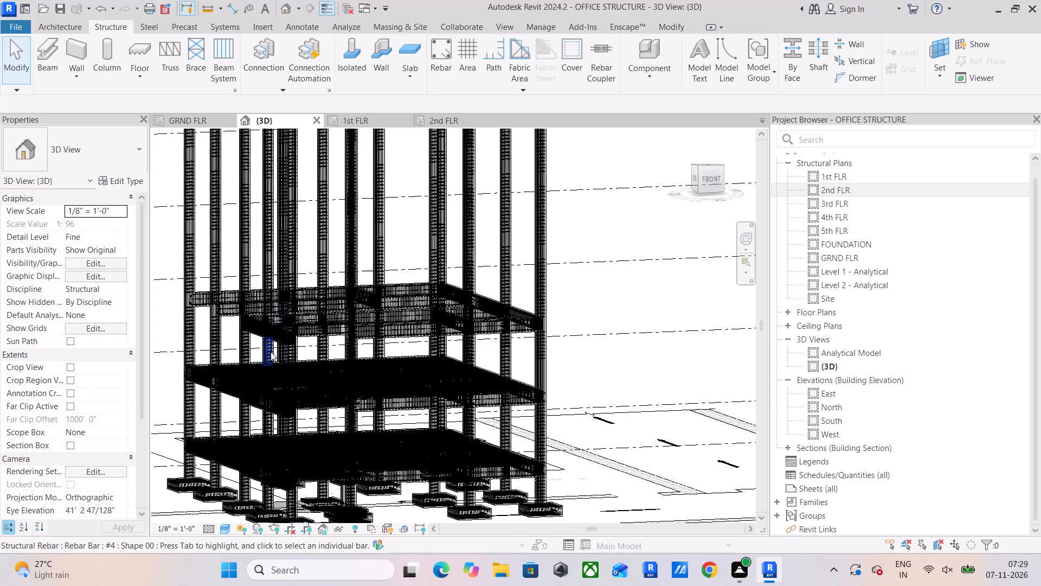
# Copy the GRND FLR beams and rebar along the pantry and toilet side, excluding structural columns, and paste them aligned to 2nd FLR.
pyautogui.click(187, 126)
pyautogui.moveTo(230, 181); pyautogui.dragTo(292, 421)
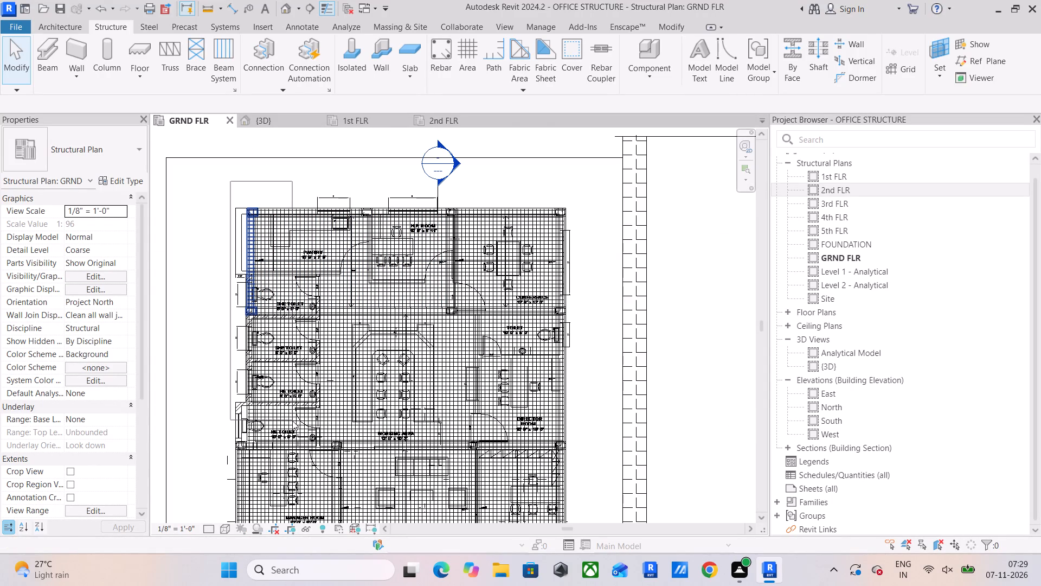
pyautogui.moveTo(292, 421); pyautogui.dragTo(298, 474)
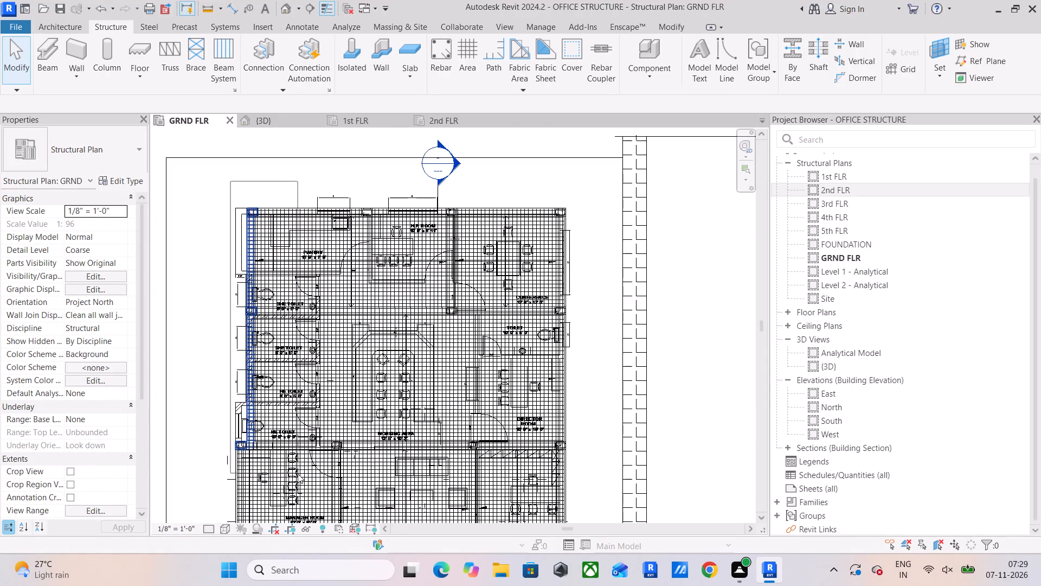
pyautogui.moveTo(298, 474); pyautogui.dragTo(287, 474)
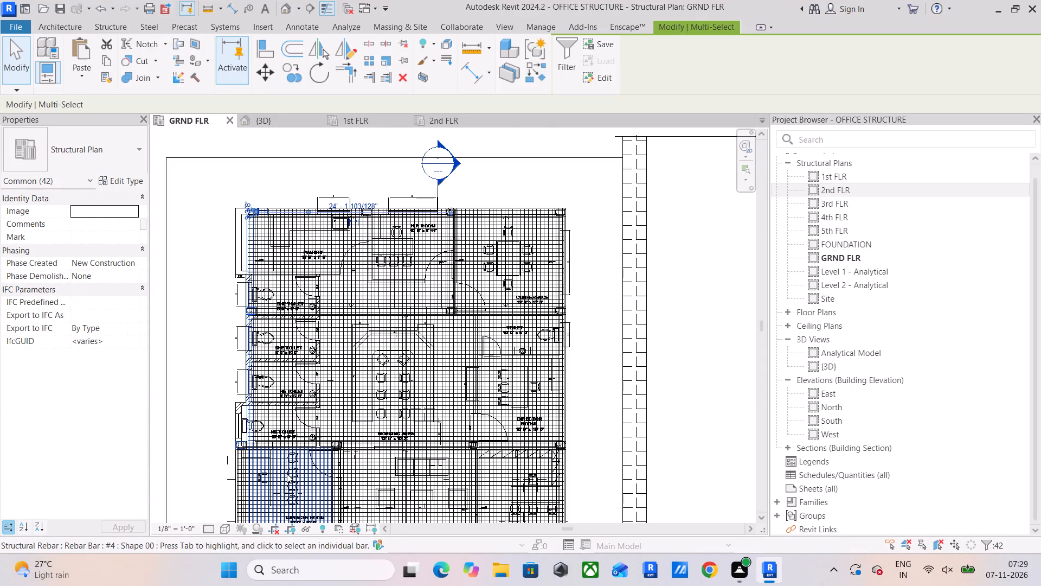
pyautogui.click(562, 57)
pyautogui.click(404, 196)
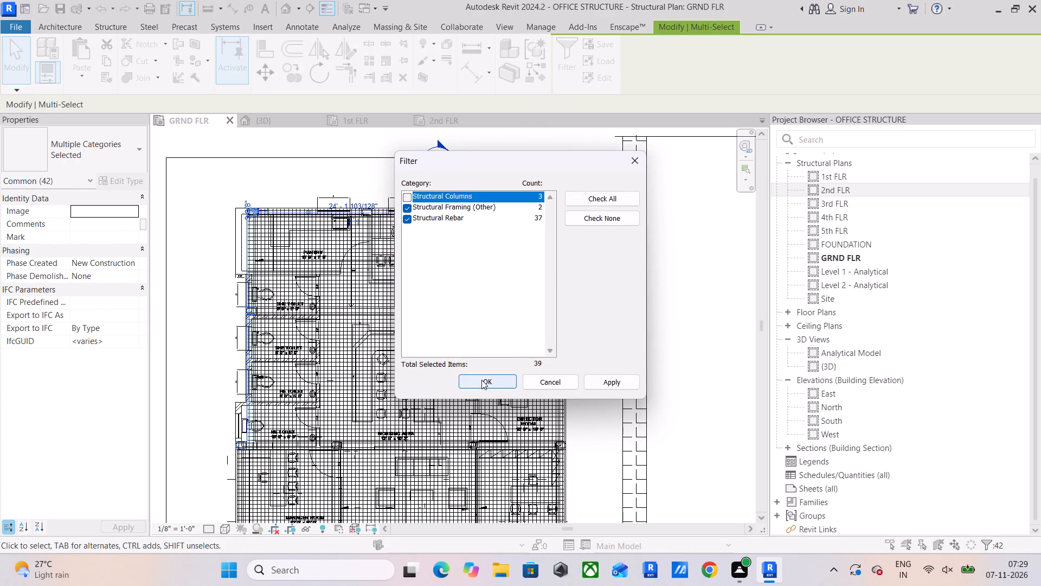
pyautogui.click(481, 380)
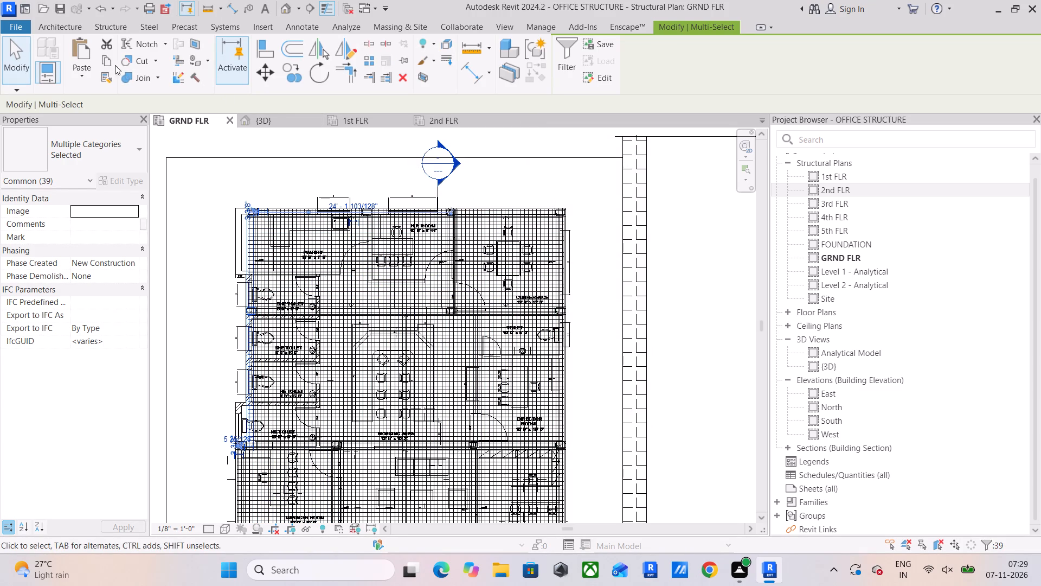
pyautogui.click(107, 60)
pyautogui.click(74, 75)
pyautogui.click(108, 124)
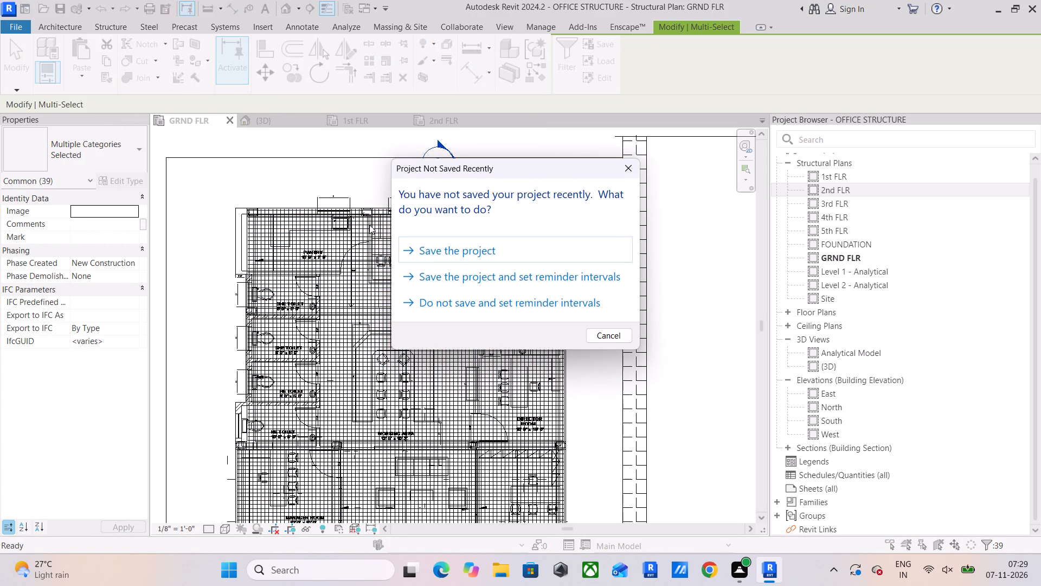
pyautogui.click(615, 167)
pyautogui.click(622, 164)
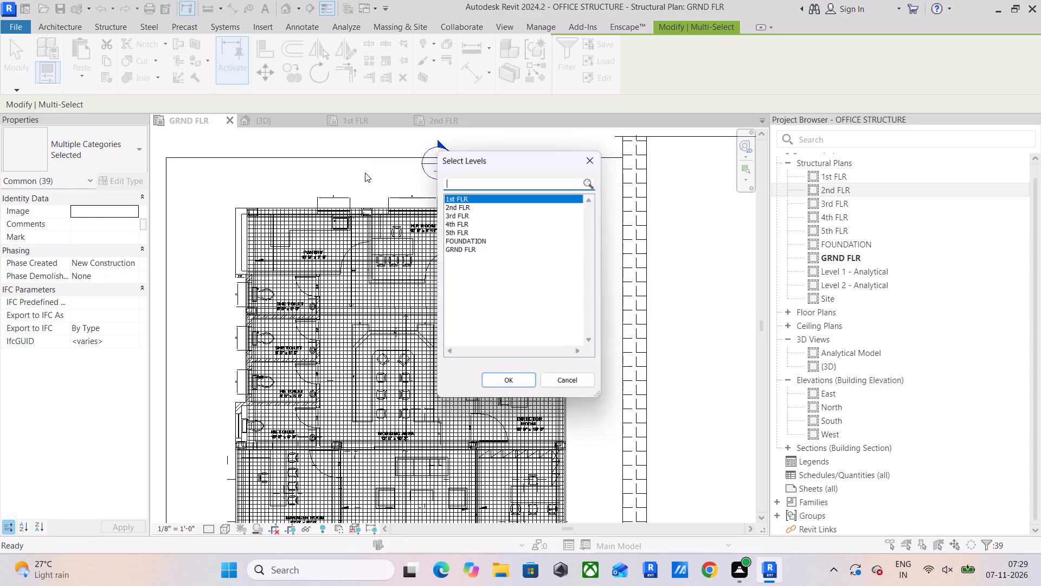
pyautogui.click(463, 206)
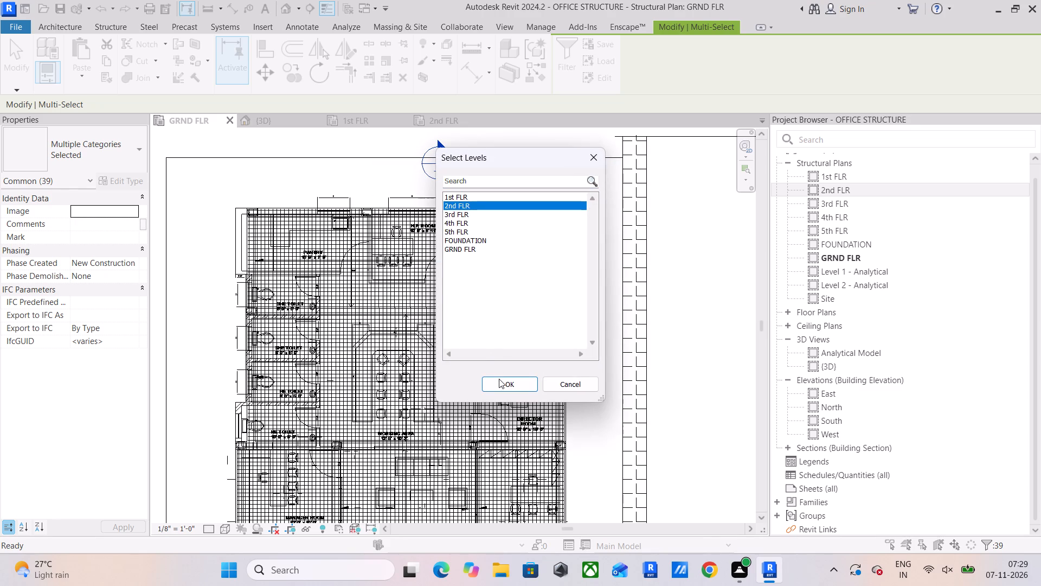
pyautogui.click(499, 379)
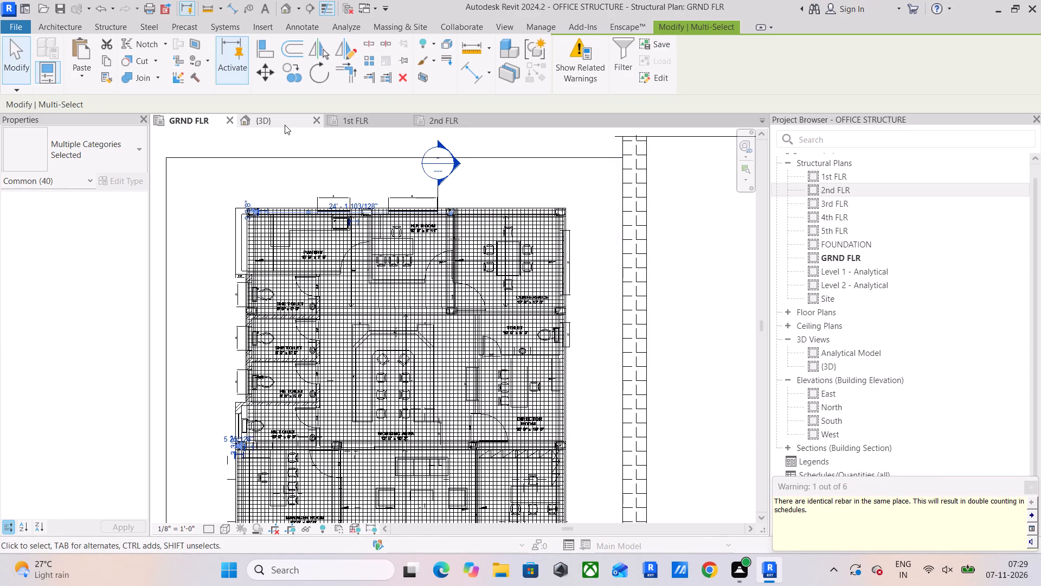
# In the 3D view, delete the overlapping #4 T1 tie sets above the newly pasted beams in the three columns they connect.
pyautogui.click(285, 125)
pyautogui.scroll(9, 229, 280)
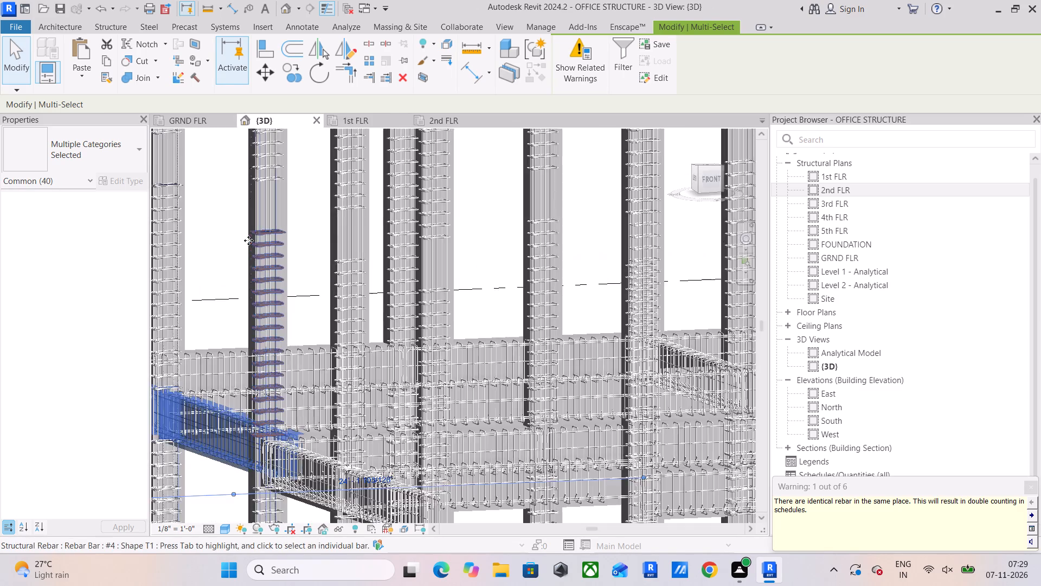
pyautogui.scroll(6, 254, 257)
pyautogui.press('Escape')
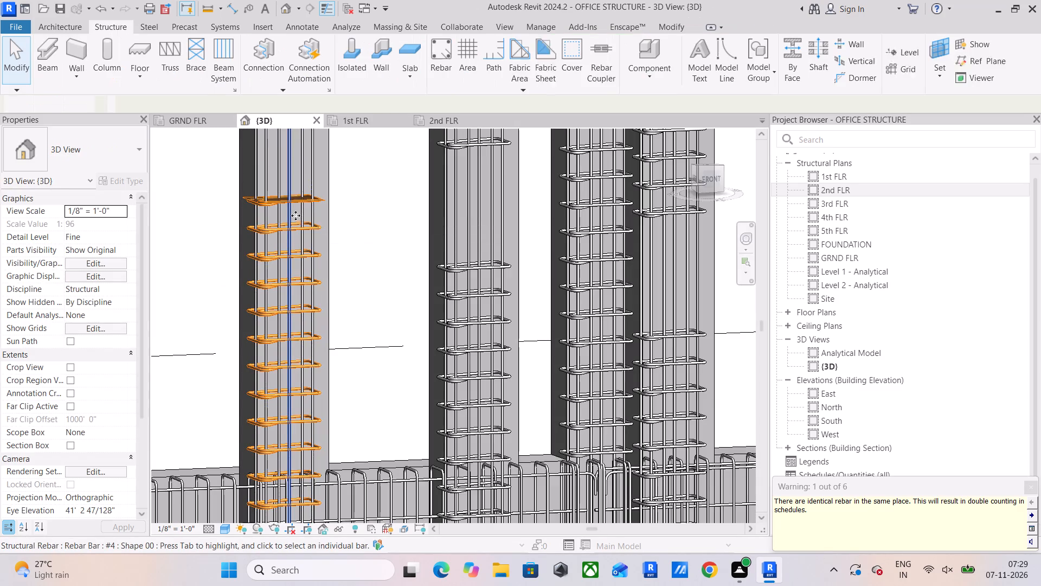
pyautogui.click(281, 201)
pyautogui.press('Delete')
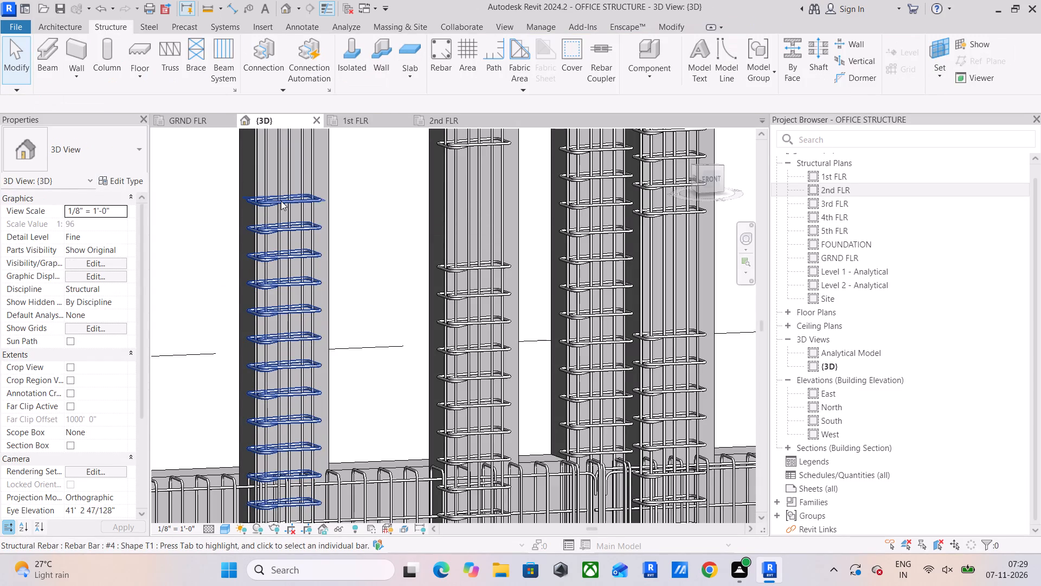
pyautogui.scroll(-1, 280, 323)
pyautogui.moveTo(280, 323); pyautogui.dragTo(568, 340, button='middle')
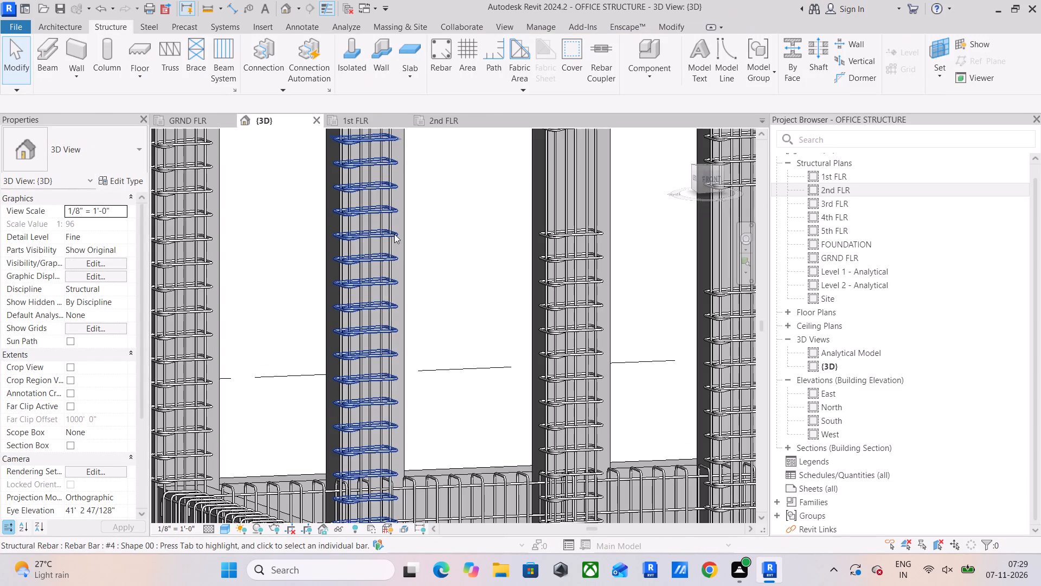
pyautogui.click(371, 209)
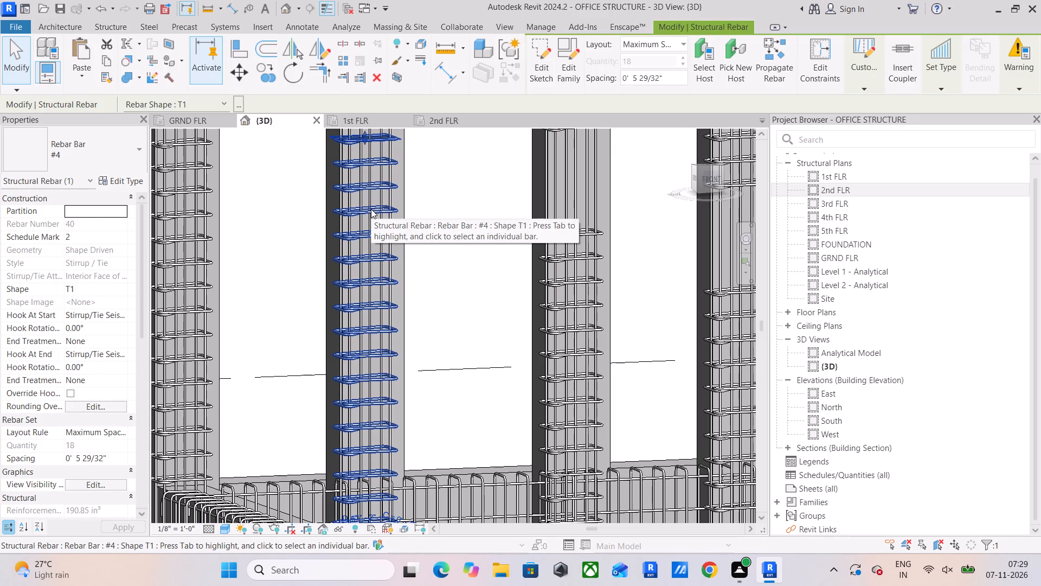
pyautogui.press('Delete')
pyautogui.moveTo(284, 226); pyautogui.dragTo(350, 266, button='middle')
pyautogui.scroll(3, 194, 199)
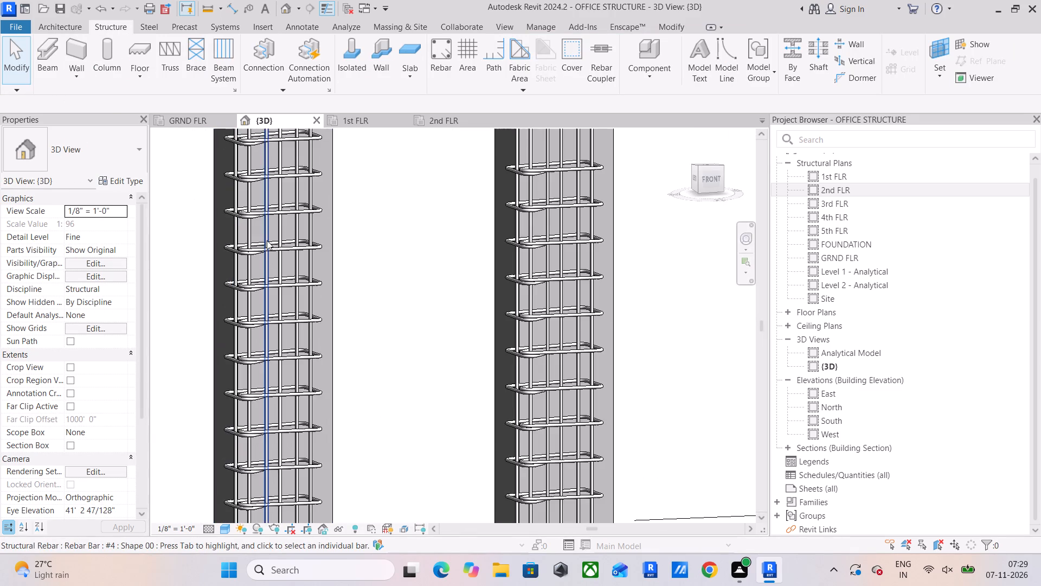
pyautogui.click(271, 250)
pyautogui.press('Delete')
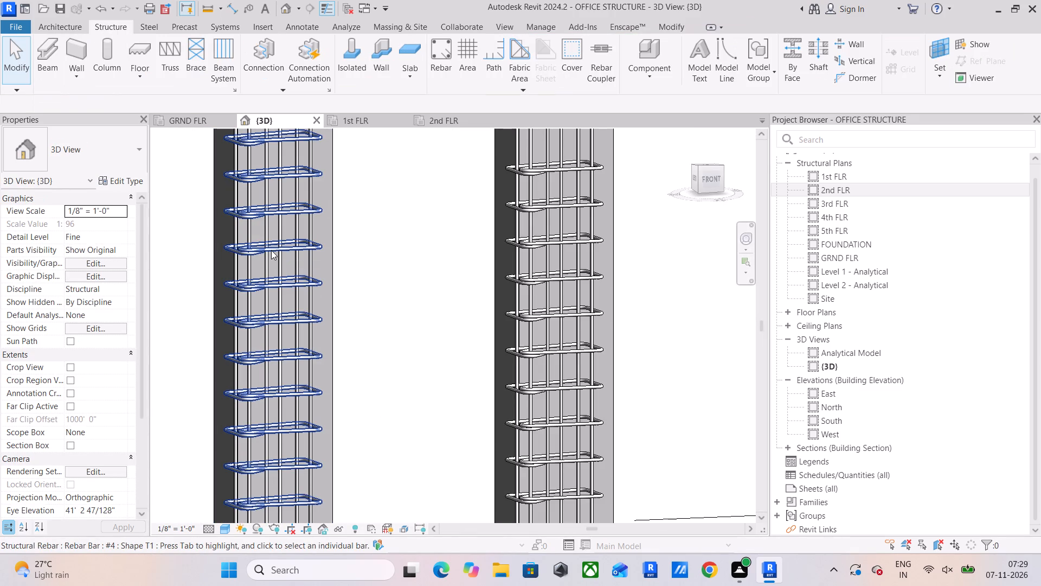
# Delete the overlapping #4 T1 tie sets just below the newly pasted 2nd FLR beams in the three columns they connect.
pyautogui.scroll(-6, 271, 250)
pyautogui.moveTo(271, 250); pyautogui.dragTo(313, 60, button='middle')
pyautogui.scroll(4, 309, 324)
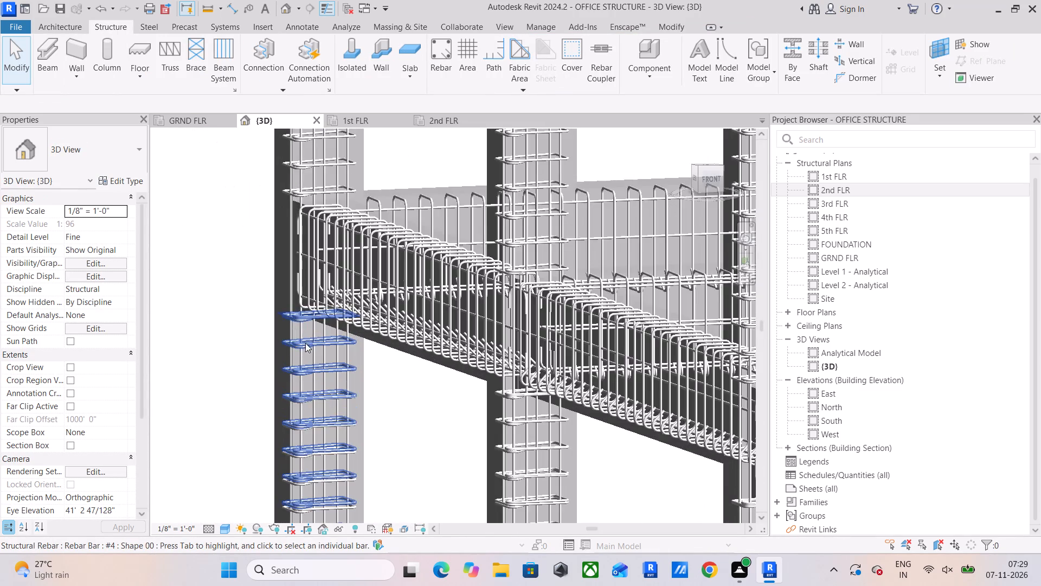
pyautogui.click(305, 346)
pyautogui.press('Delete')
pyautogui.moveTo(354, 372); pyautogui.dragTo(318, 201, button='middle')
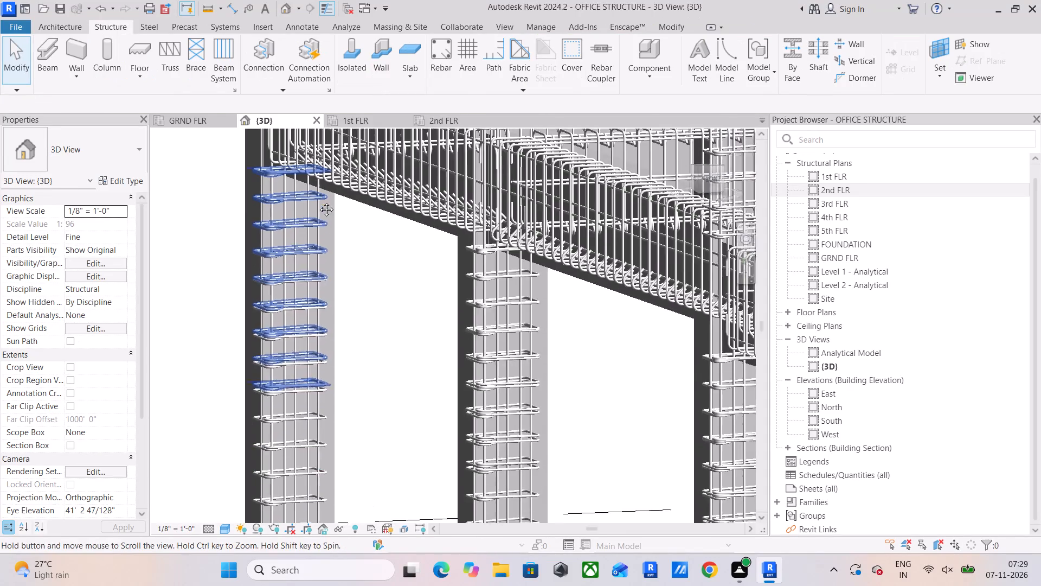
pyautogui.moveTo(318, 201); pyautogui.dragTo(318, 200, button='middle')
pyautogui.click(474, 276)
pyautogui.press('Delete')
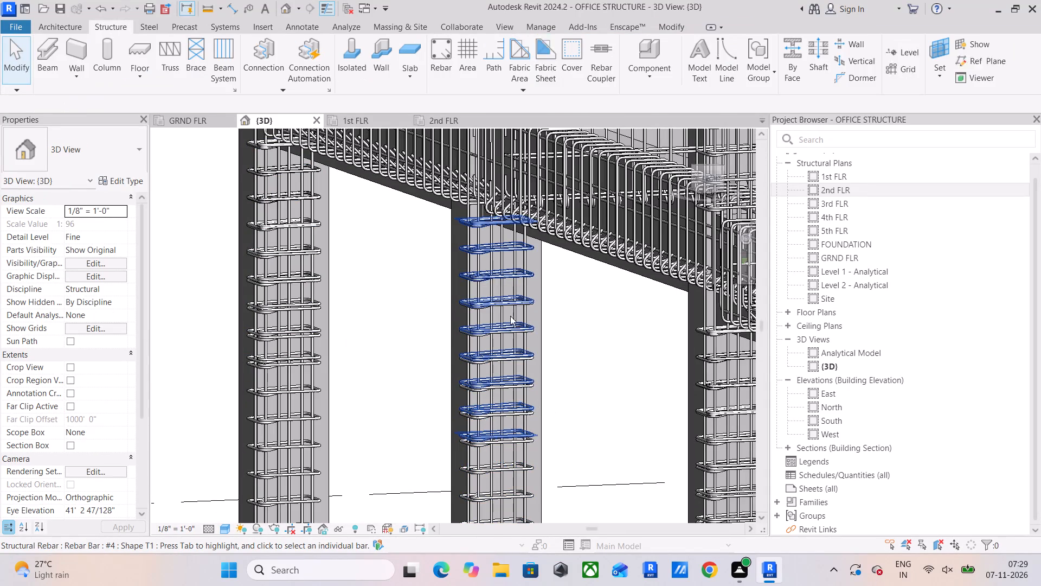
pyautogui.moveTo(525, 325); pyautogui.dragTo(384, 214, button='middle')
pyautogui.click(576, 247)
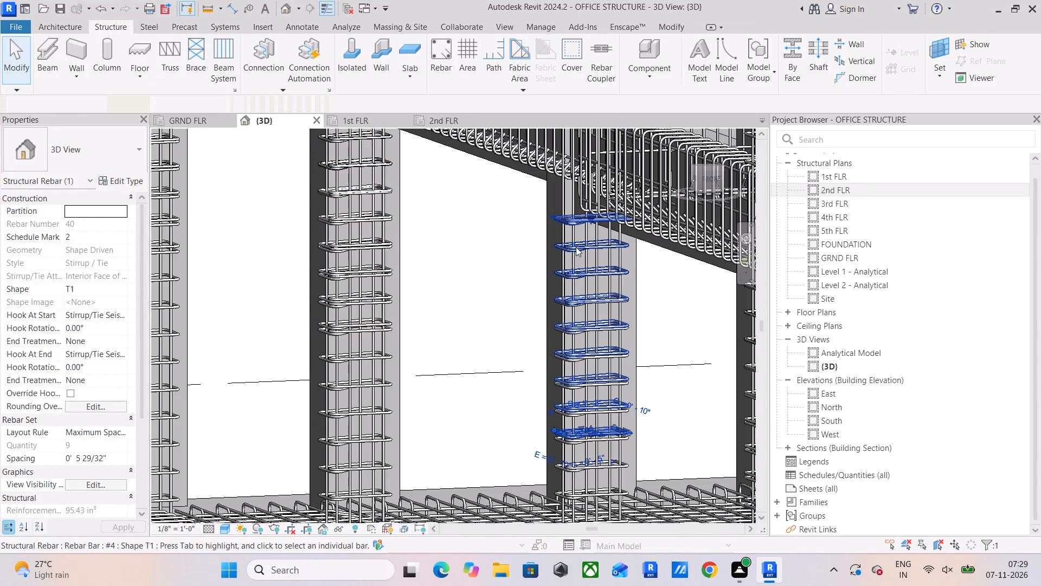
pyautogui.press('Delete')
# Delete the surplus rebar projecting above the tops of the same three columns, above 5th FLR.
pyautogui.scroll(-9, 573, 247)
pyautogui.moveTo(571, 250); pyautogui.dragTo(606, 434, button='middle')
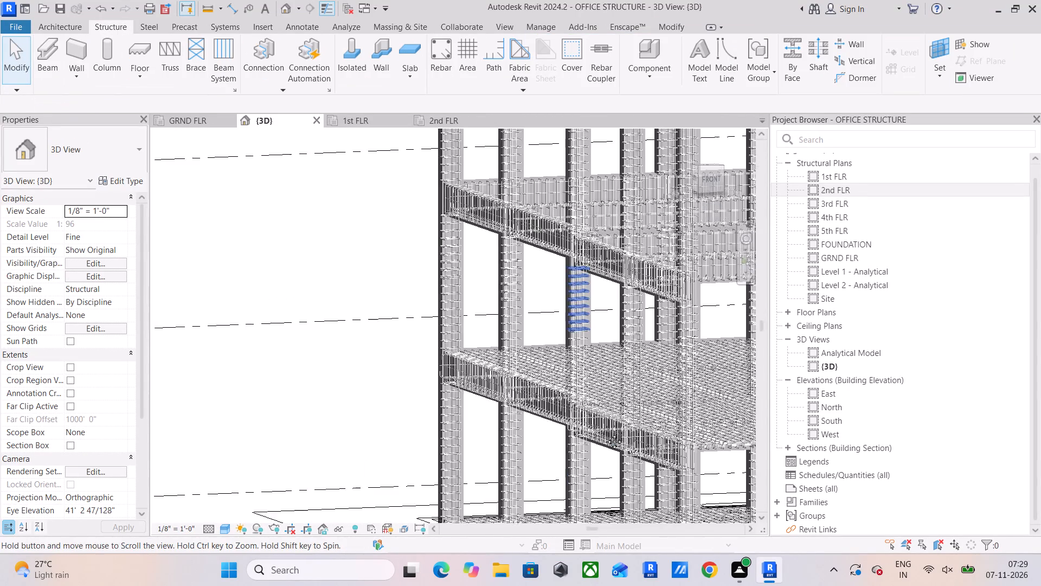
pyautogui.moveTo(606, 434); pyautogui.dragTo(612, 458, button='middle')
pyautogui.scroll(-5, 601, 353)
pyautogui.scroll(-4, 592, 302)
pyautogui.moveTo(586, 332); pyautogui.dragTo(574, 469, button='middle')
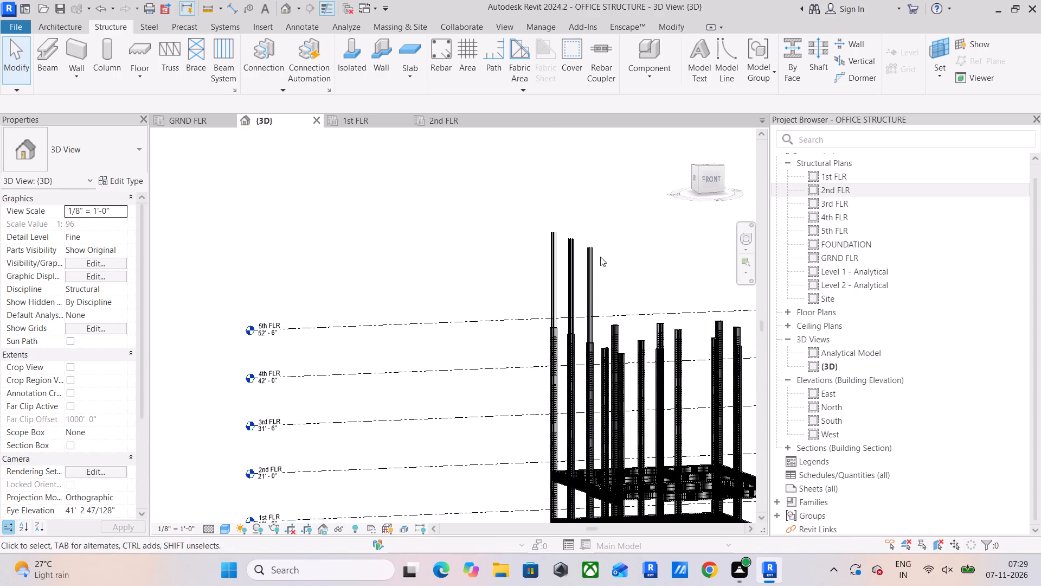
pyautogui.moveTo(621, 256); pyautogui.dragTo(488, 275)
pyautogui.press('Delete')
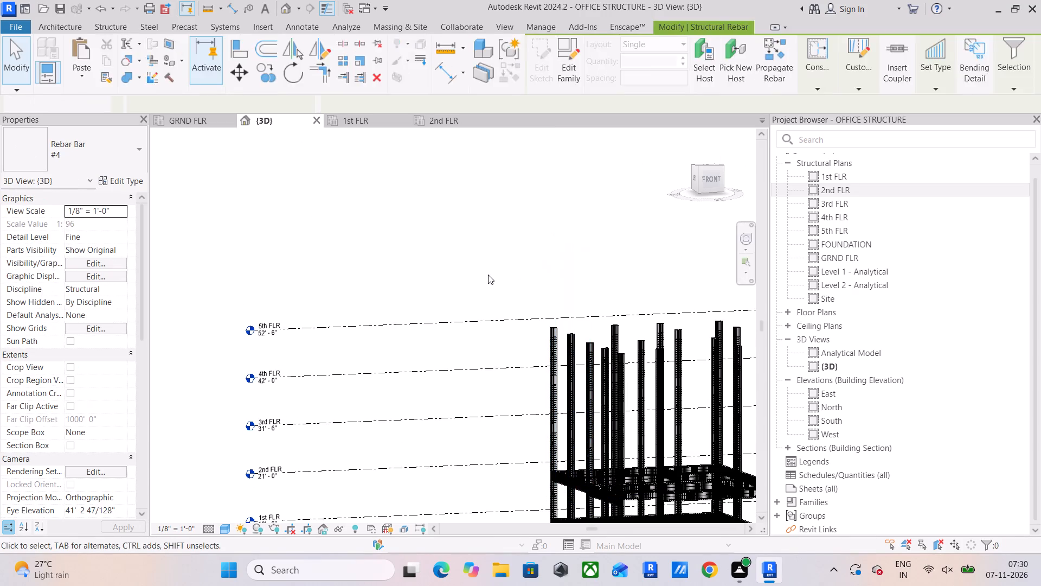
# Select the whole structure to check for remaining related warnings, and clear the selection.
pyautogui.scroll(-5, 489, 256)
pyautogui.moveTo(449, 229); pyautogui.dragTo(680, 508)
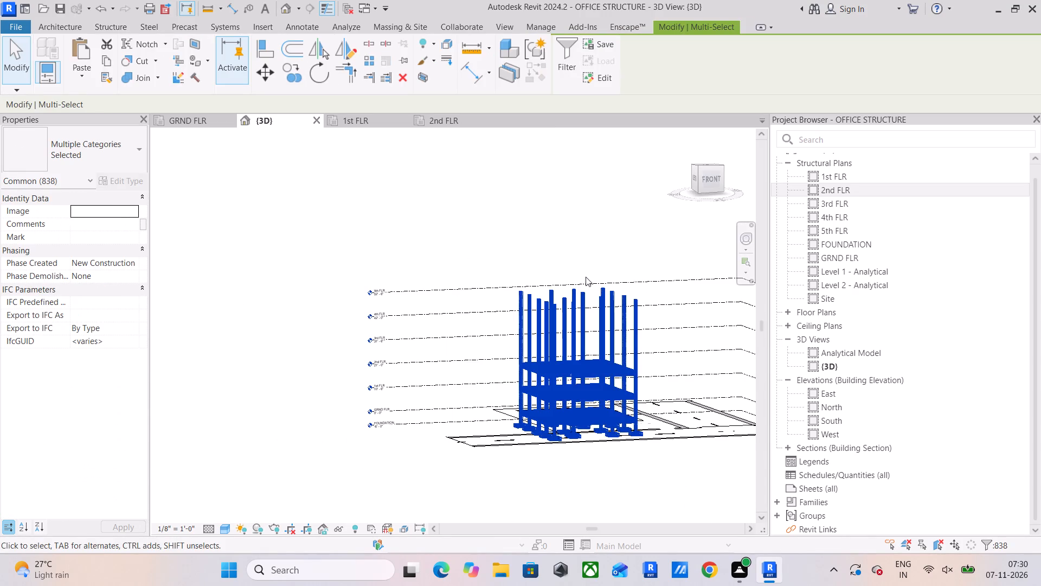
pyautogui.click(401, 155)
# Examine the pasted upper-floor beams and the open bays between them in 3D from the front and from above.
pyautogui.scroll(4, 601, 346)
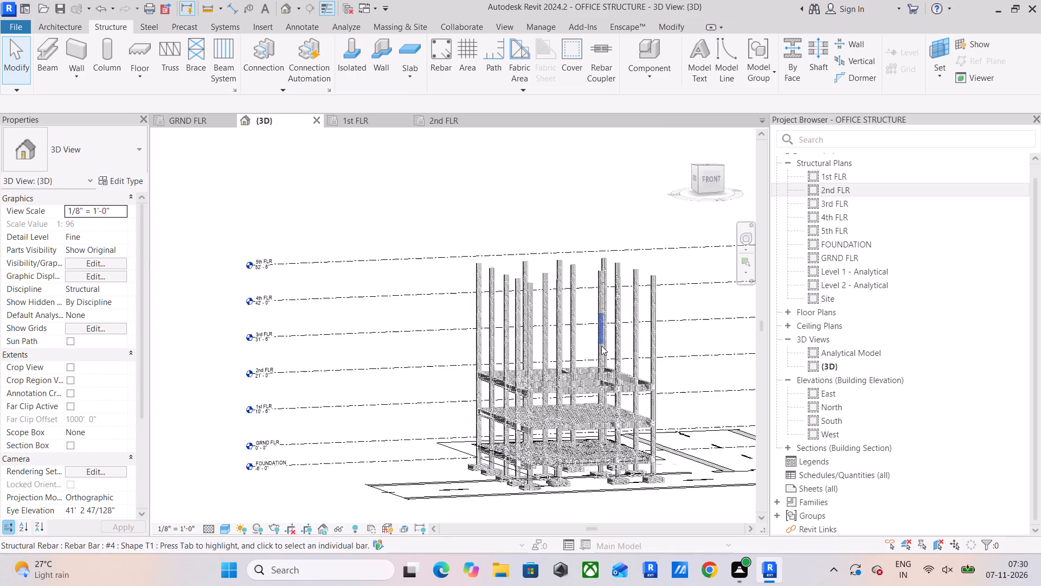
pyautogui.scroll(5, 546, 411)
pyautogui.scroll(5, 411, 364)
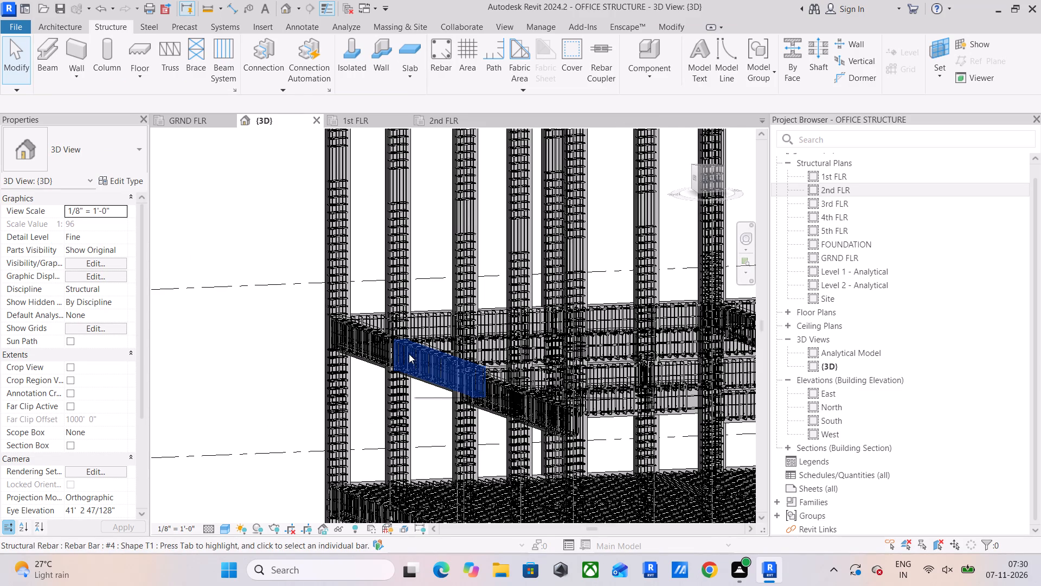
pyautogui.keyDown('shift'); pyautogui.moveTo(409, 354); pyautogui.dragTo(412, 406, button='middle'); pyautogui.keyUp('shift')
pyautogui.moveTo(412, 406); pyautogui.dragTo(304, 199, button='middle')
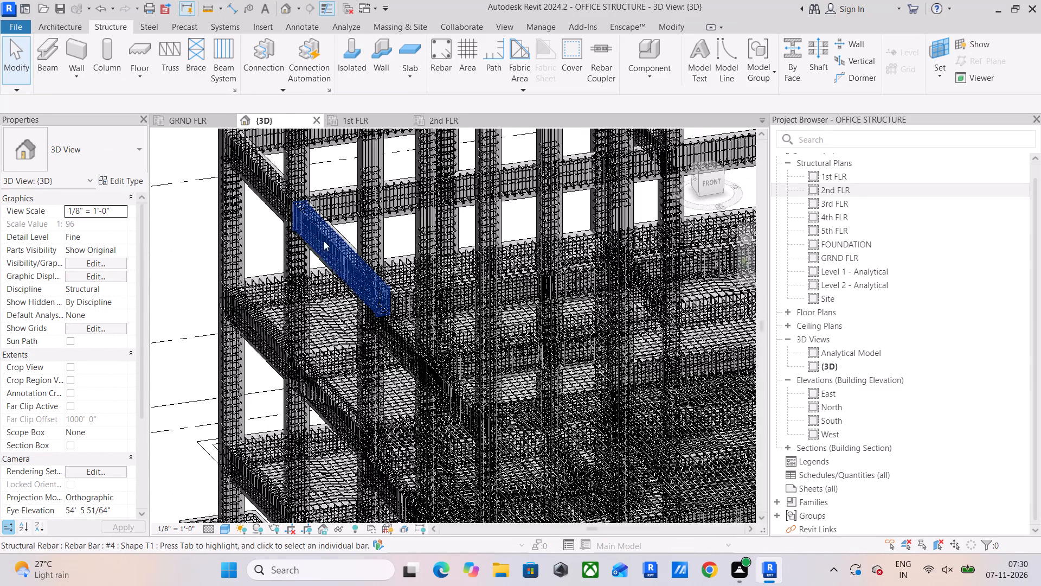
pyautogui.scroll(-4, 332, 252)
pyautogui.keyDown('shift'); pyautogui.moveTo(405, 272); pyautogui.dragTo(385, 361, button='middle'); pyautogui.keyUp('shift')
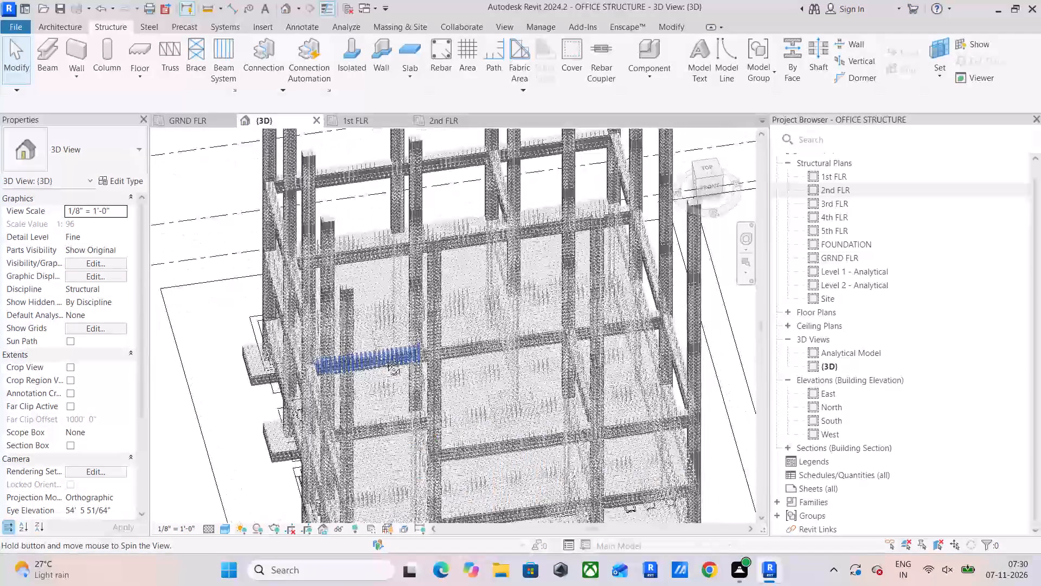
pyautogui.keyDown('shift'); pyautogui.moveTo(385, 361); pyautogui.dragTo(387, 390, button='middle'); pyautogui.keyUp('shift')
pyautogui.moveTo(387, 385); pyautogui.dragTo(365, 296, button='middle')
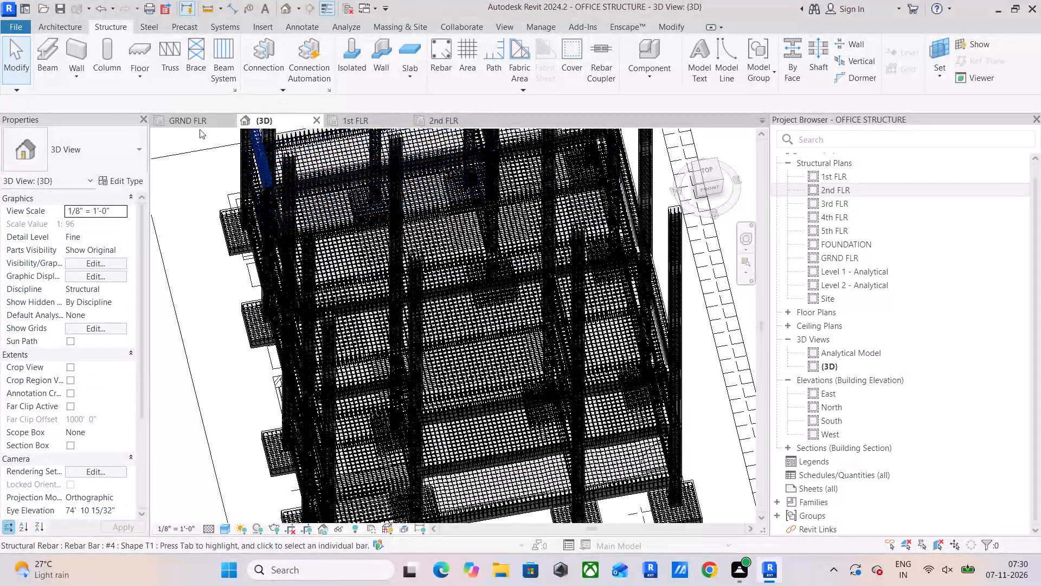
# In the 2nd FLR plan, sketch a rectangular 6" Foundation Slab boundary about 23' 9" by 11' 2" inside the pantry and H.R. room beams.
pyautogui.click(428, 118)
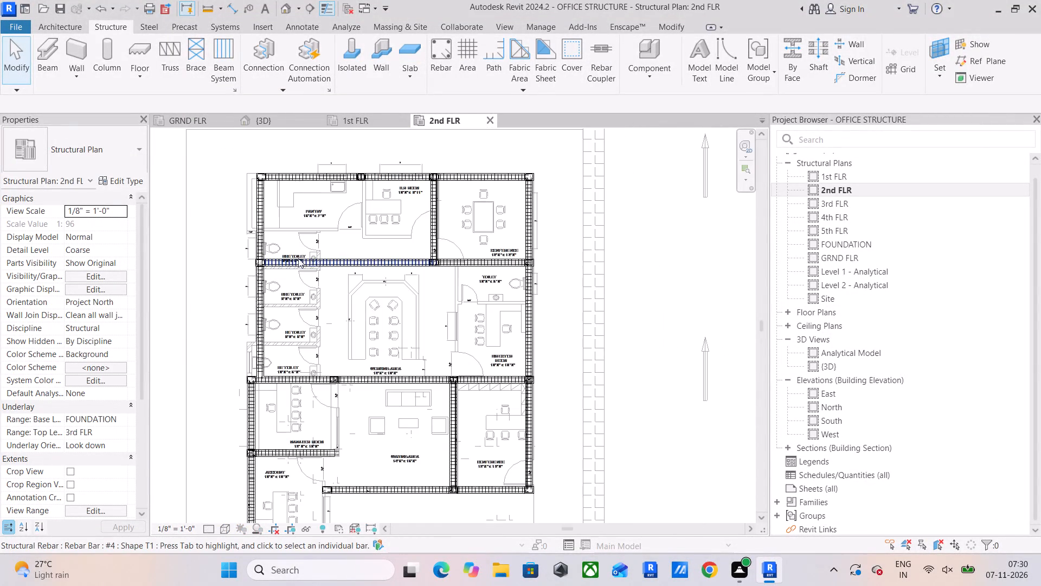
pyautogui.scroll(4, 252, 193)
pyautogui.scroll(5, 301, 212)
pyautogui.moveTo(272, 228); pyautogui.dragTo(293, 334, button='middle')
pyautogui.click(408, 47)
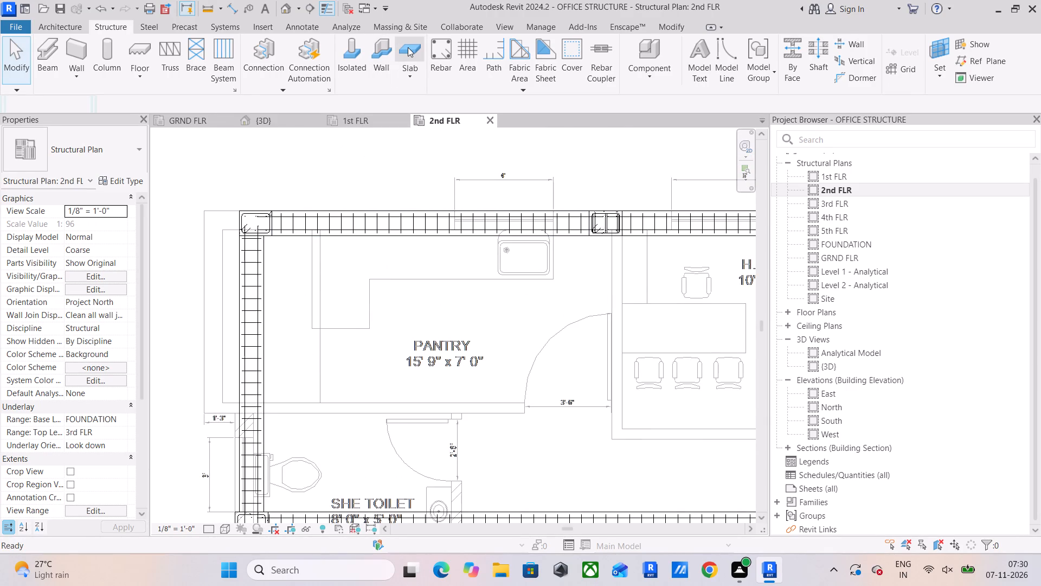
pyautogui.click(677, 44)
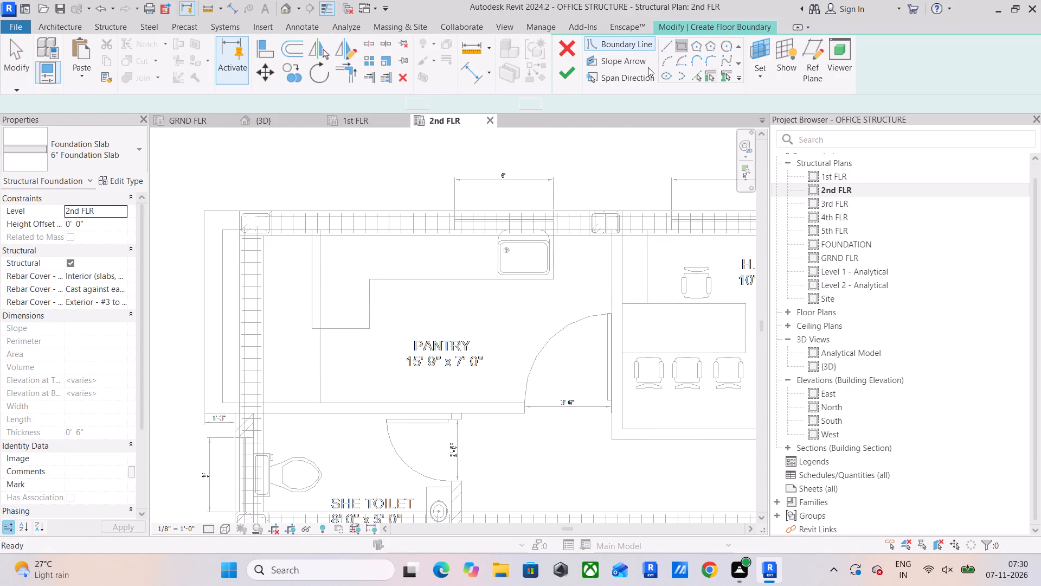
pyautogui.scroll(9, 255, 243)
pyautogui.click(264, 228)
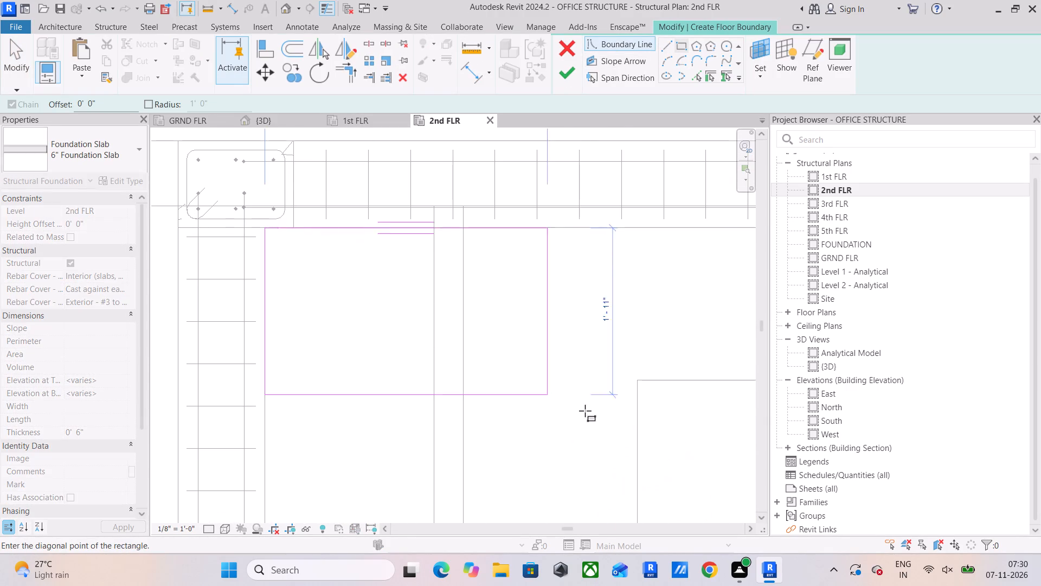
pyautogui.scroll(-9, 588, 412)
pyautogui.moveTo(608, 404); pyautogui.dragTo(344, 166, button='middle')
pyautogui.moveTo(584, 394); pyautogui.dragTo(231, 307, button='middle')
pyautogui.scroll(5, 481, 289)
pyautogui.click(465, 324)
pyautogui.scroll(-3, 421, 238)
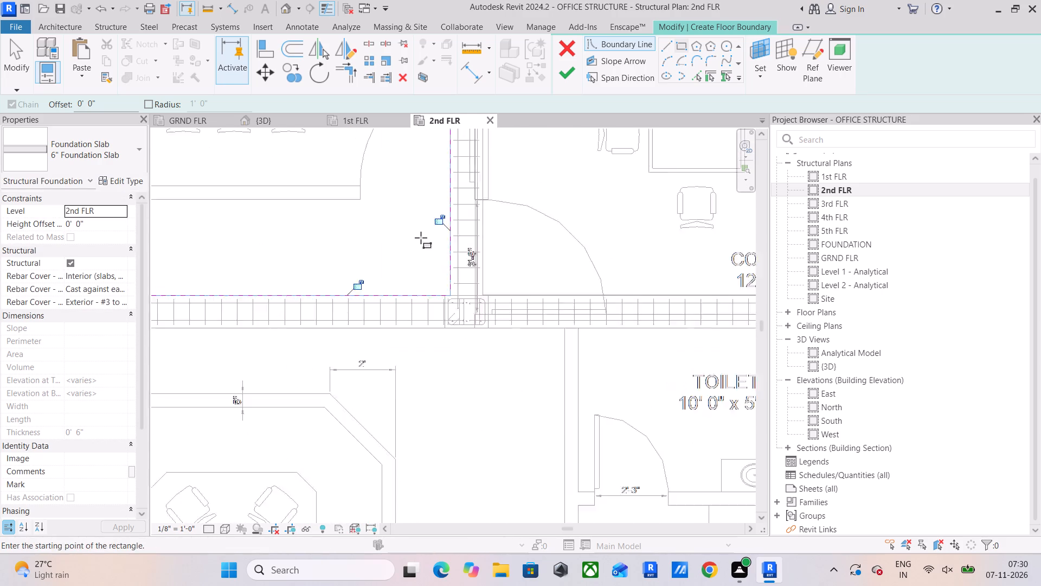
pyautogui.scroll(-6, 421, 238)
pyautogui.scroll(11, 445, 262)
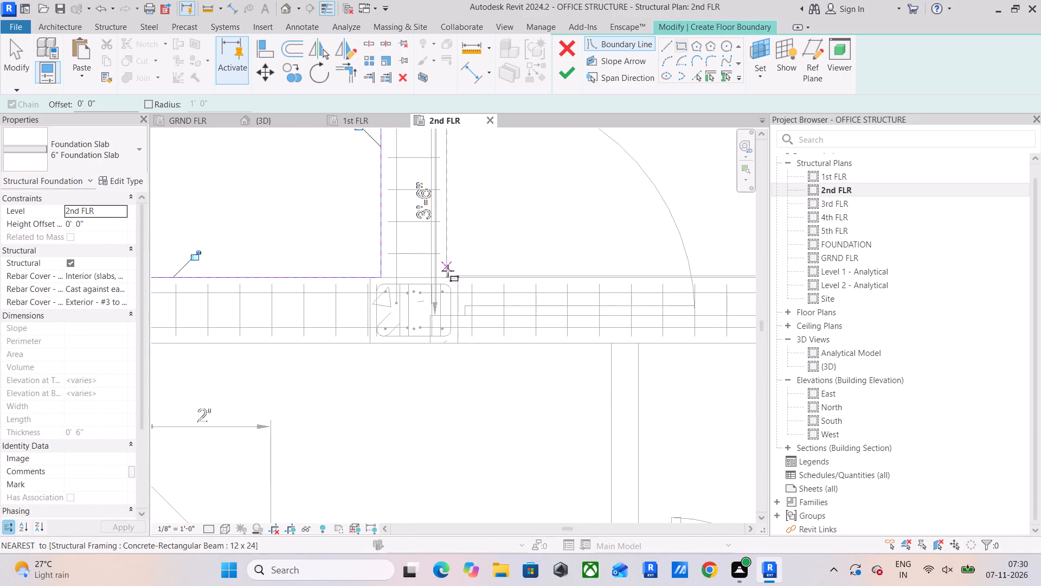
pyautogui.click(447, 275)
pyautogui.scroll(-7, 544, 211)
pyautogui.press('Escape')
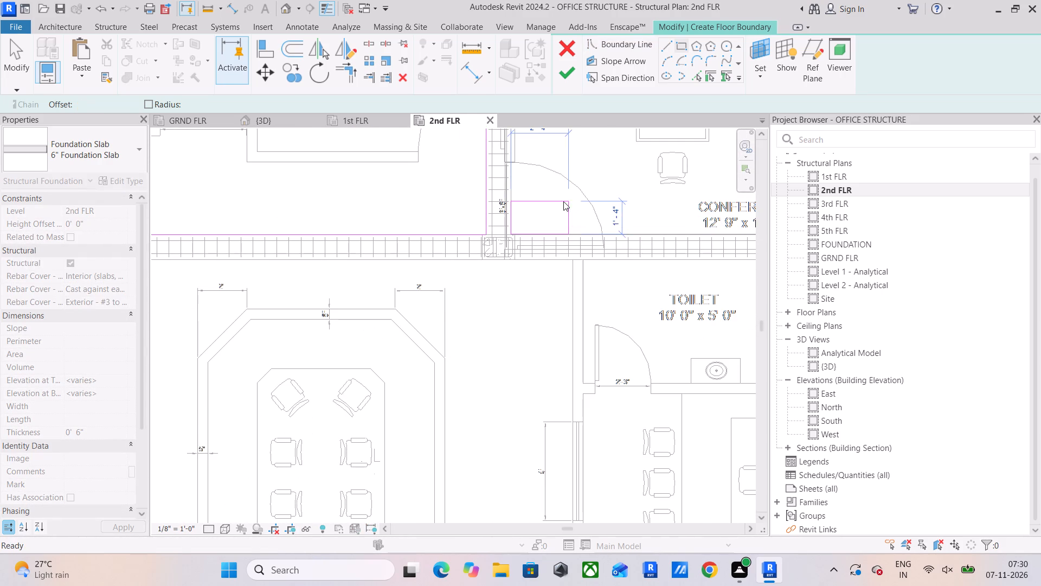
# Finish the boundary sketch to create the slab over the pantry and H.R. room bay.
pyautogui.click(564, 72)
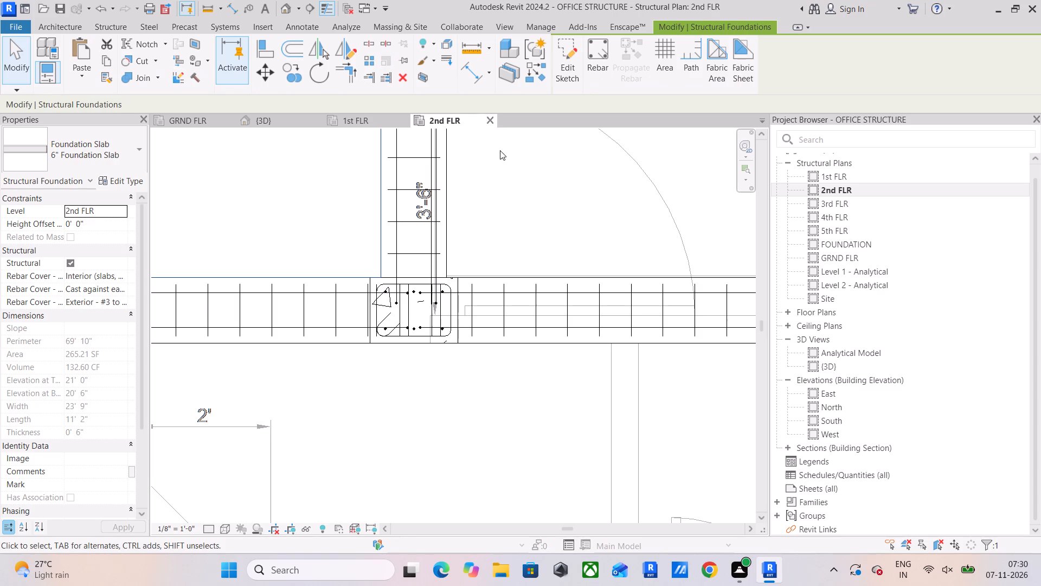
# Set the rebar cover of the new pantry and H.R. room slab to SLAB COVER <0' - 1">.
pyautogui.scroll(-5, 352, 166)
pyautogui.moveTo(352, 166); pyautogui.dragTo(536, 278, button='middle')
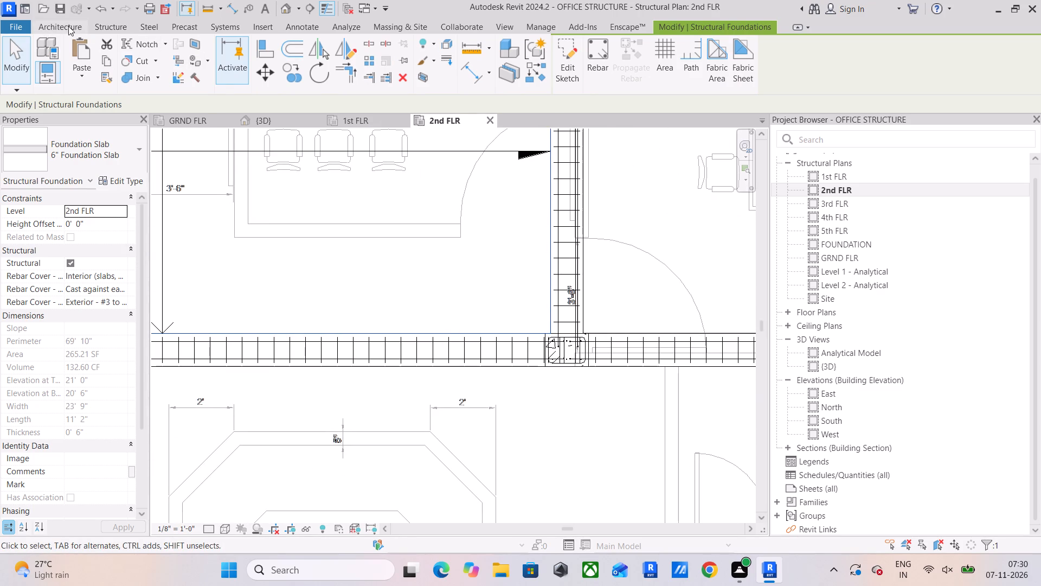
pyautogui.click(112, 26)
pyautogui.click(565, 50)
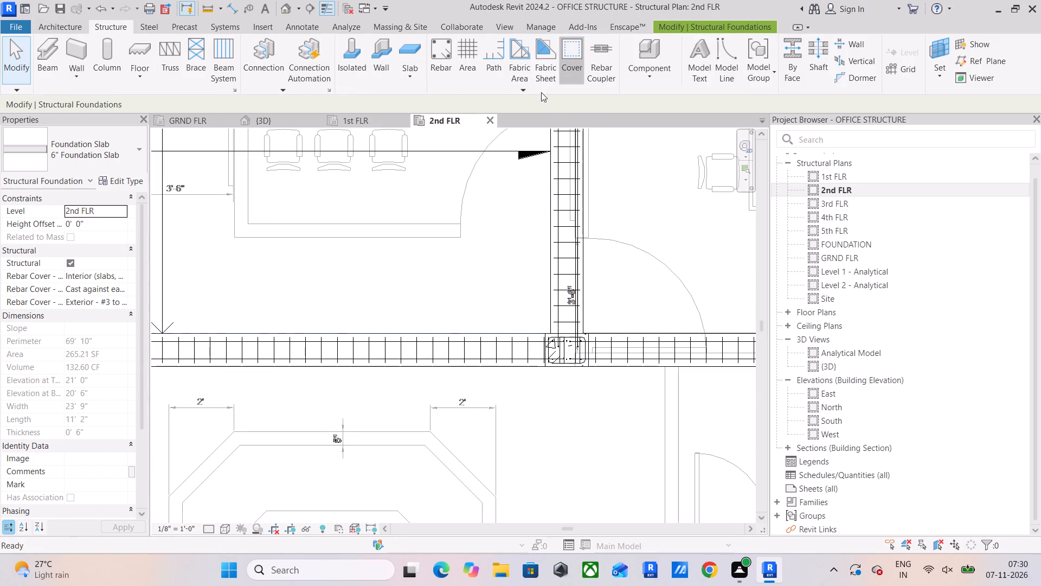
pyautogui.click(525, 329)
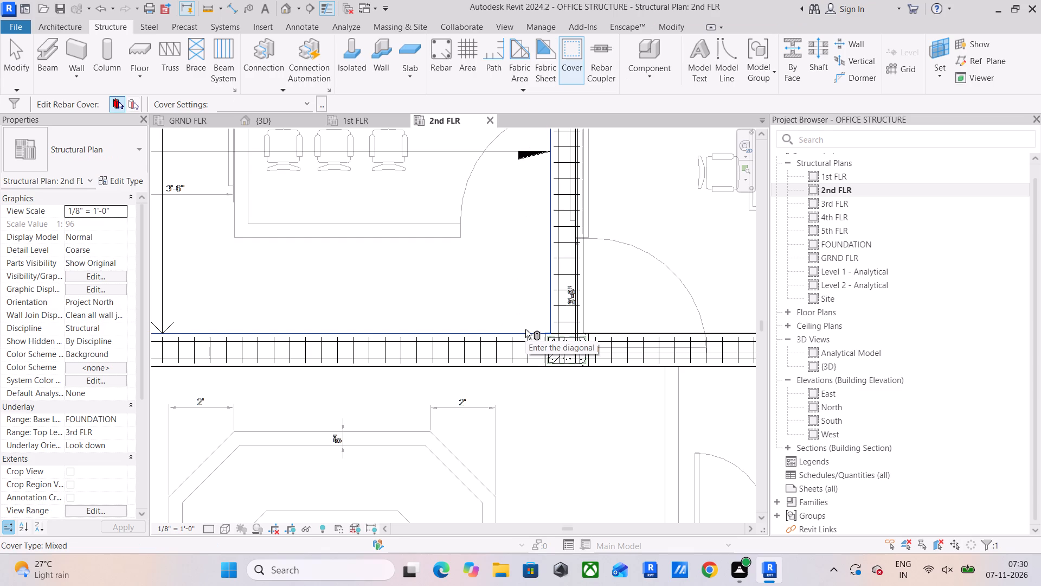
pyautogui.click(297, 103)
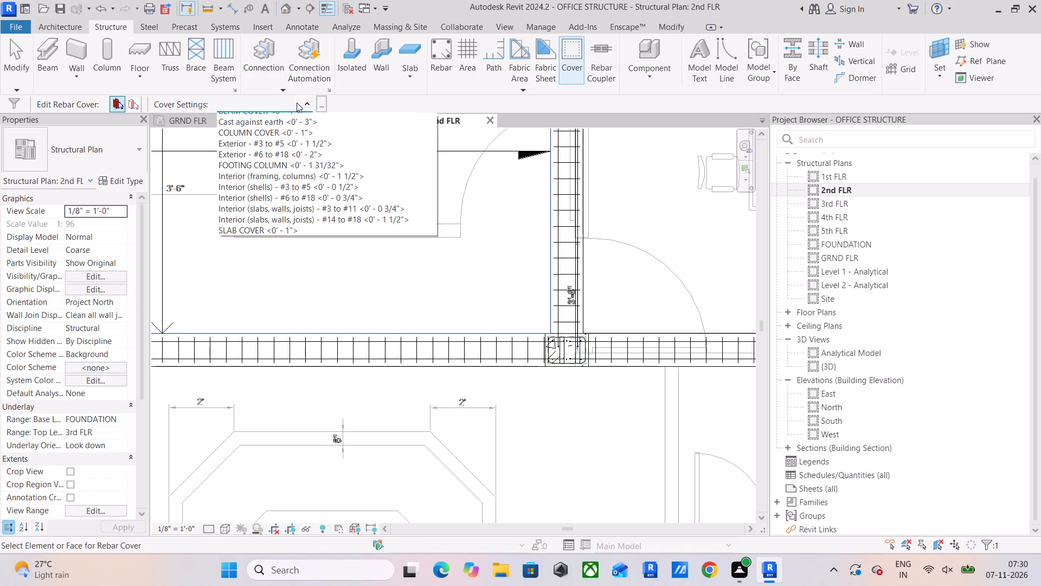
pyautogui.click(289, 232)
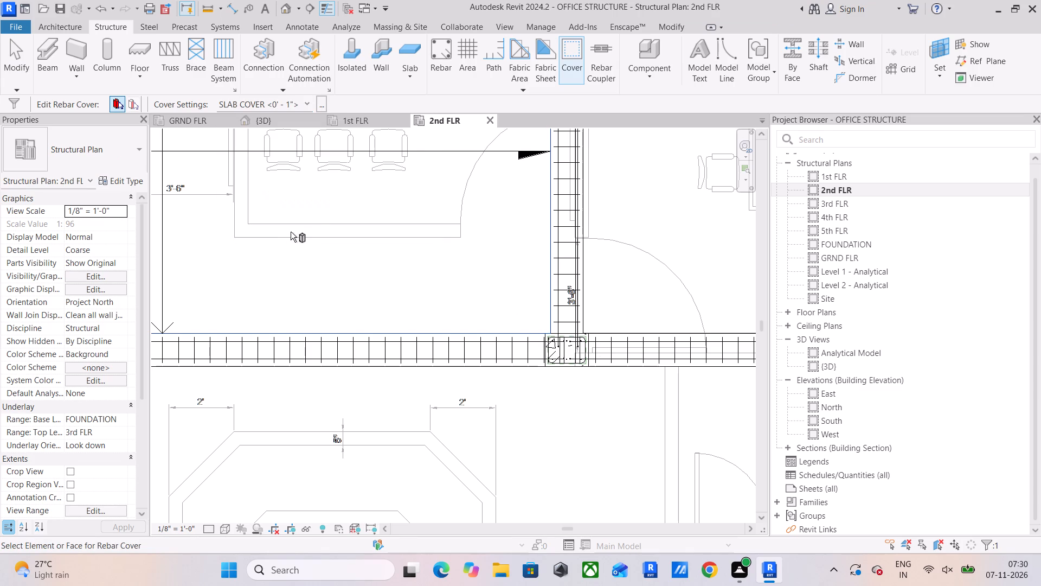
pyautogui.scroll(-4, 595, 299)
pyautogui.moveTo(601, 298); pyautogui.dragTo(552, 418, button='middle')
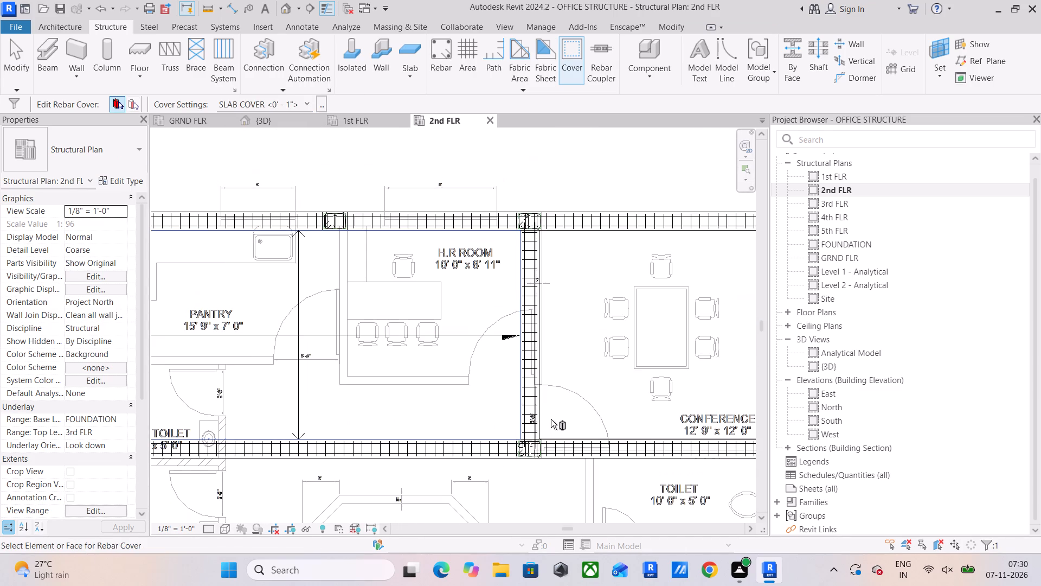
pyautogui.scroll(-3, 551, 418)
pyautogui.scroll(5, 276, 289)
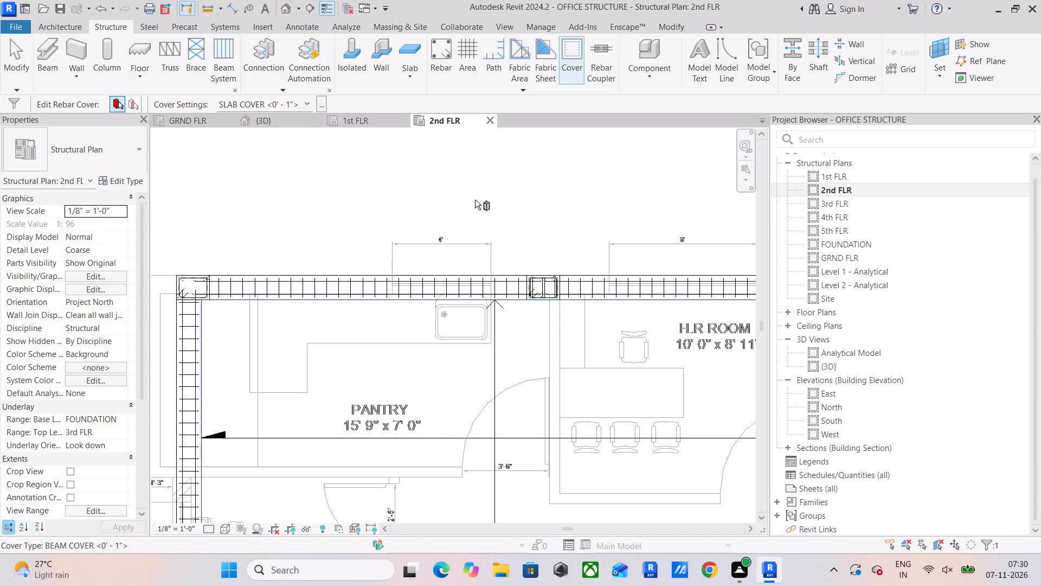
pyautogui.scroll(-4, 517, 255)
pyautogui.scroll(5, 369, 291)
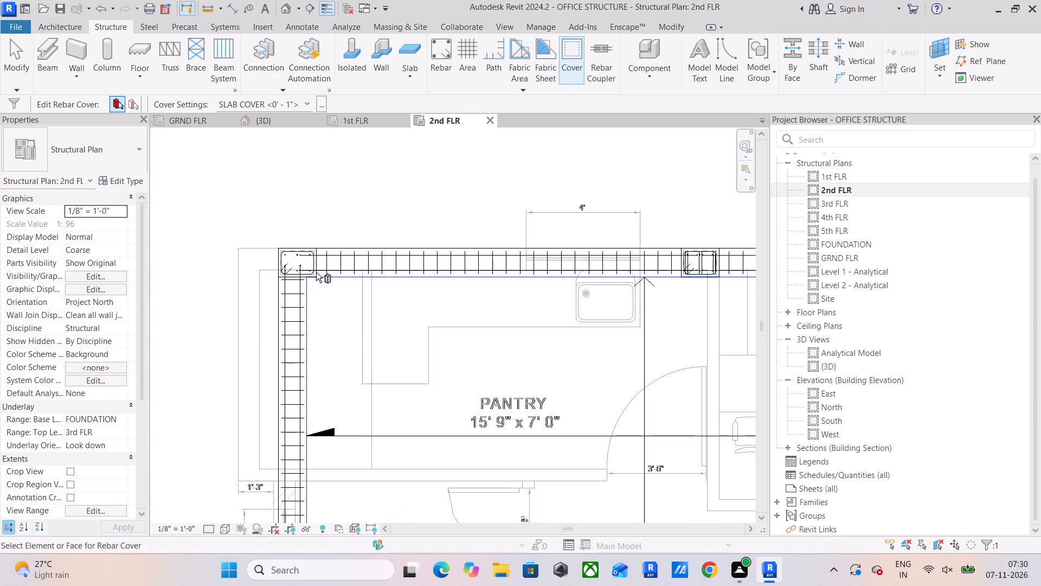
pyautogui.scroll(5, 311, 273)
pyautogui.scroll(5, 416, 328)
pyautogui.press('Escape')
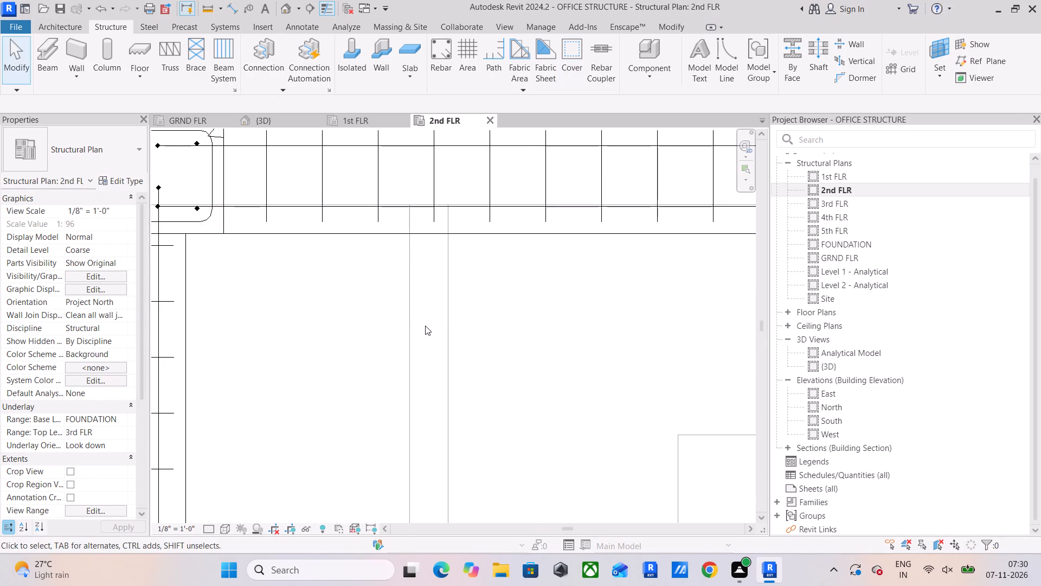
# Create a rectangular 6" Foundation Slab about 12' 6" by 11' 2" inside the beams around the conference room next to the H.R. room.
pyautogui.scroll(-12, 425, 326)
pyautogui.moveTo(493, 325); pyautogui.dragTo(448, 270, button='middle')
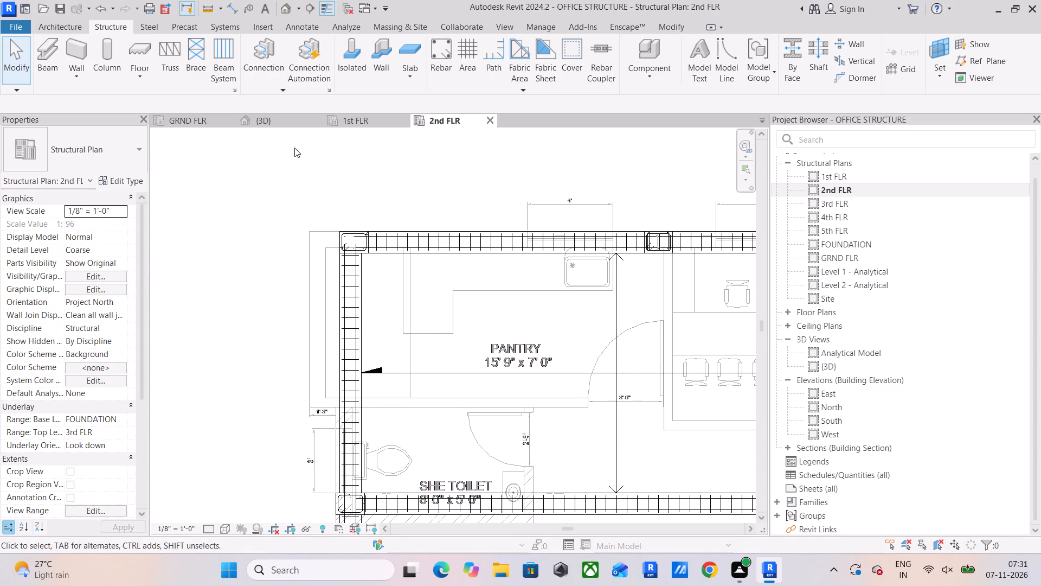
pyautogui.click(407, 58)
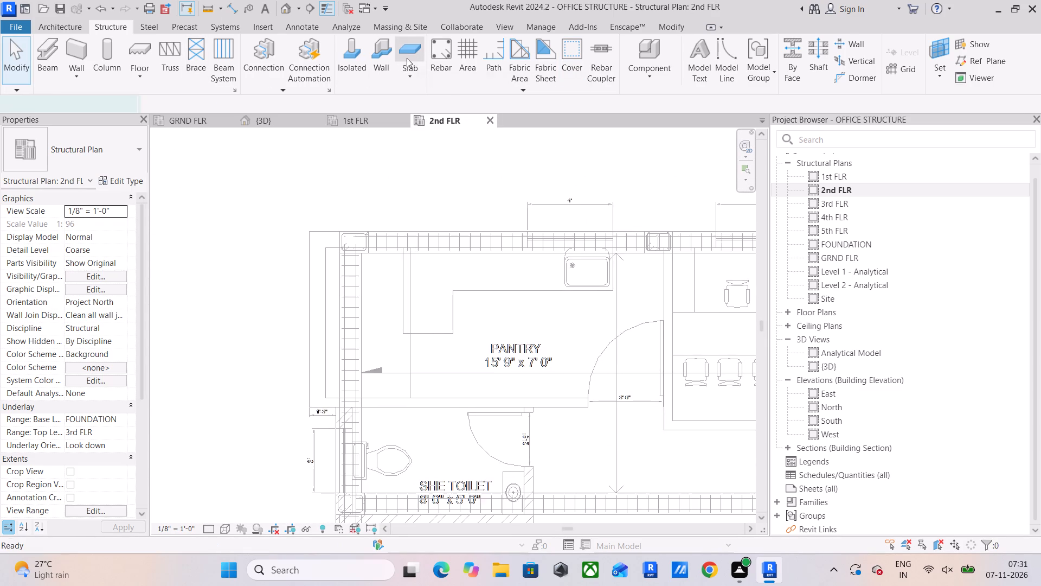
pyautogui.scroll(-4, 562, 208)
pyautogui.moveTo(564, 212); pyautogui.dragTo(208, 218, button='middle')
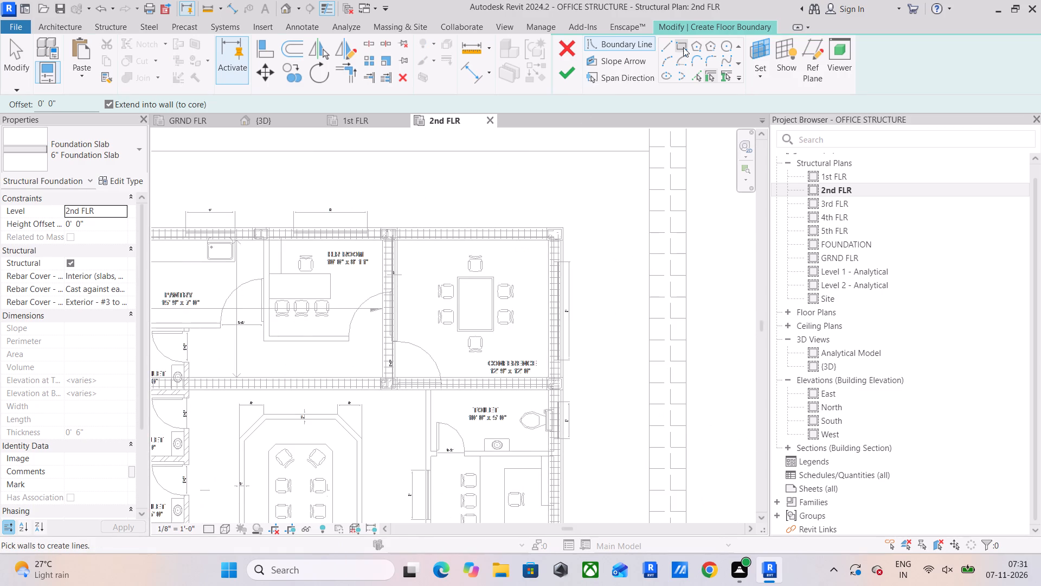
pyautogui.click(683, 47)
pyautogui.scroll(18, 394, 242)
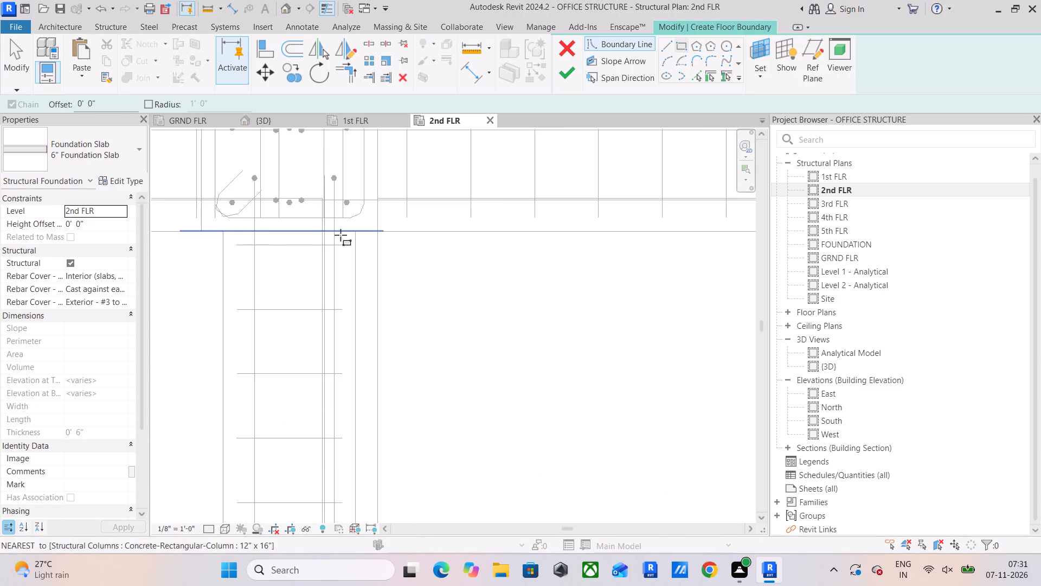
pyautogui.click(354, 234)
pyautogui.scroll(-11, 490, 333)
pyautogui.moveTo(536, 358); pyautogui.dragTo(335, 161, button='middle')
pyautogui.scroll(-2, 519, 371)
pyautogui.scroll(5, 632, 439)
pyautogui.moveTo(629, 435); pyautogui.dragTo(460, 173, button='middle')
pyautogui.scroll(6, 502, 245)
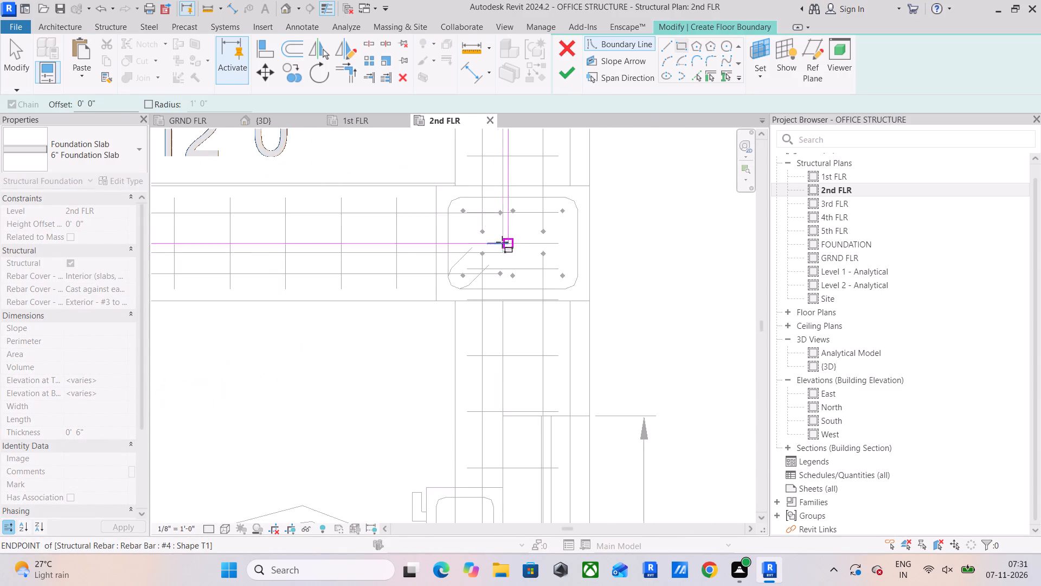
pyautogui.scroll(9, 444, 173)
pyautogui.click(485, 218)
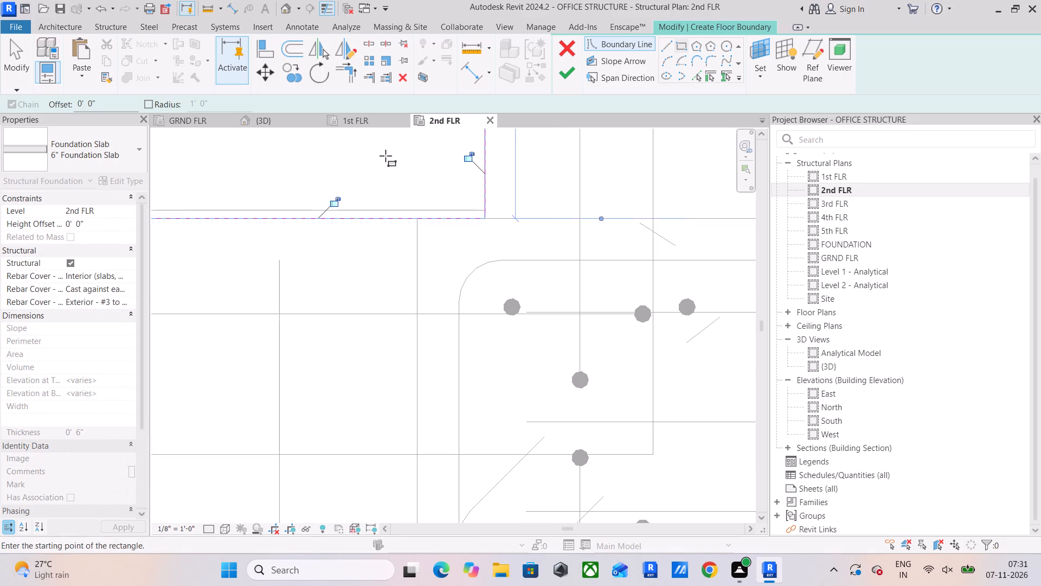
pyautogui.scroll(-15, 385, 156)
pyautogui.click(568, 74)
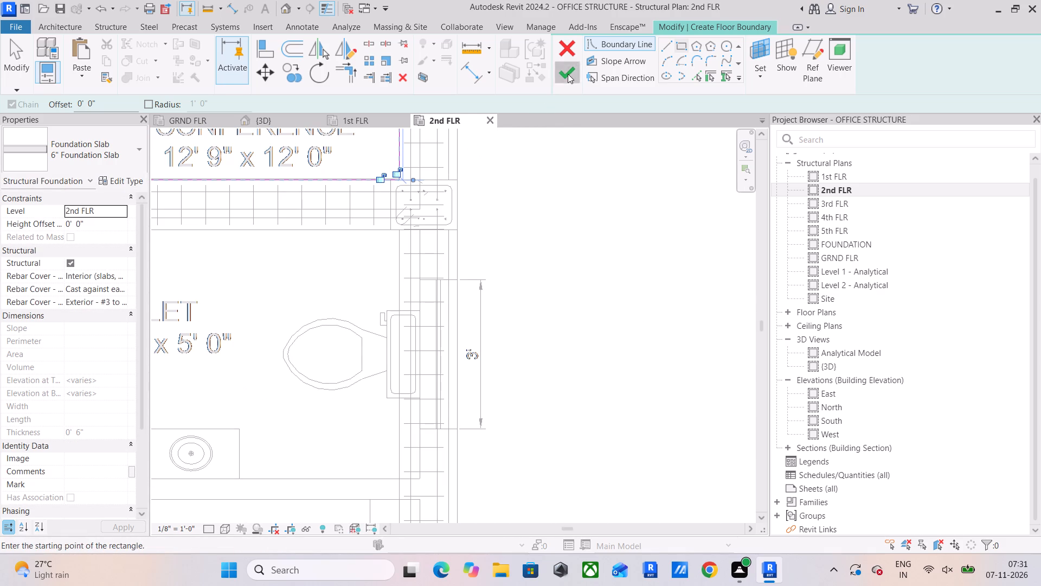
# Set the rebar cover of the new conference room slab to SLAB COVER <0' - 1">.
pyautogui.scroll(-5, 350, 218)
pyautogui.moveTo(350, 218); pyautogui.dragTo(480, 349, button='middle')
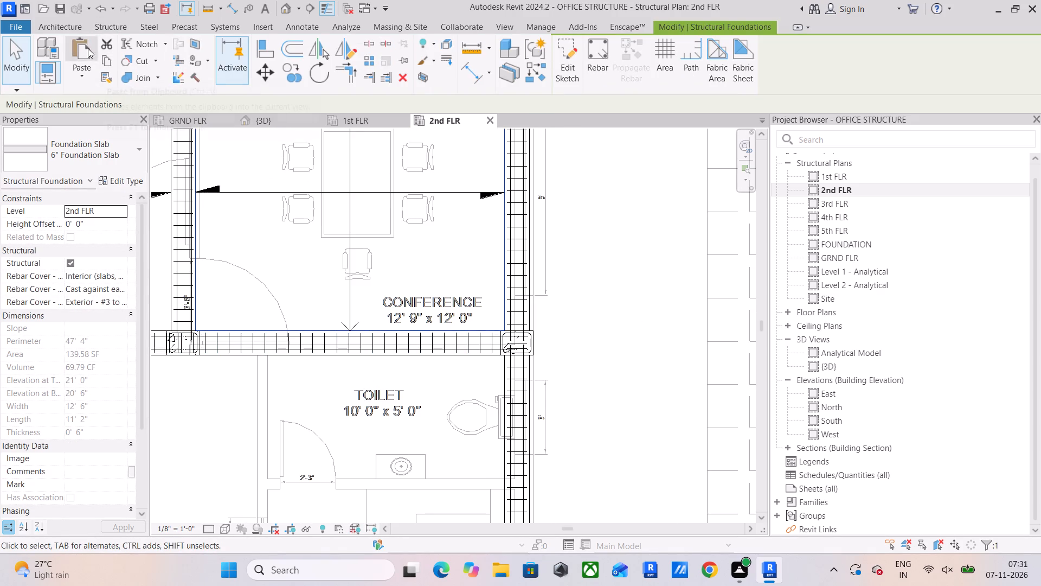
pyautogui.click(110, 29)
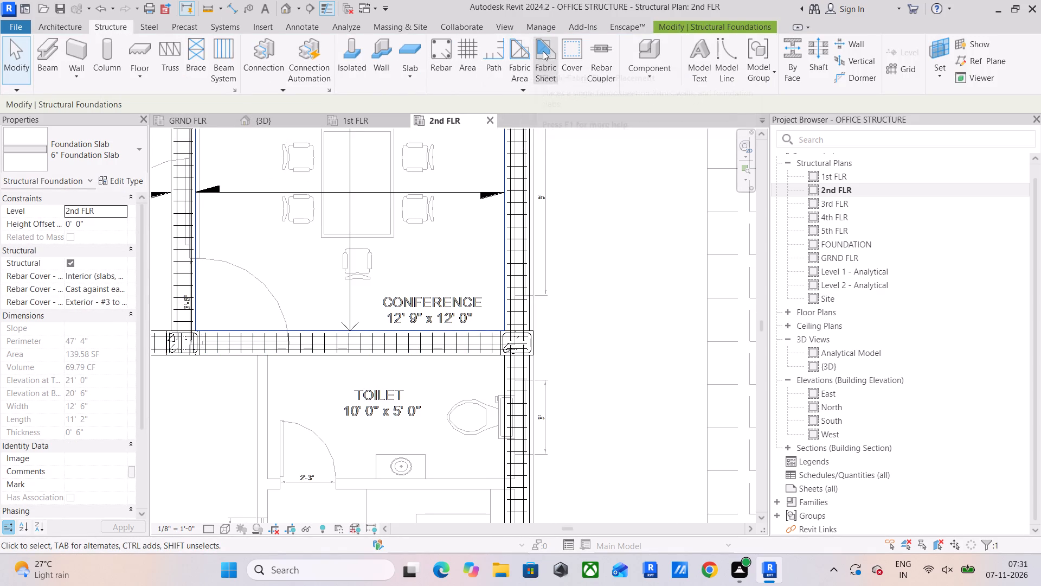
pyautogui.click(565, 47)
pyautogui.scroll(10, 470, 304)
pyautogui.scroll(5, 531, 355)
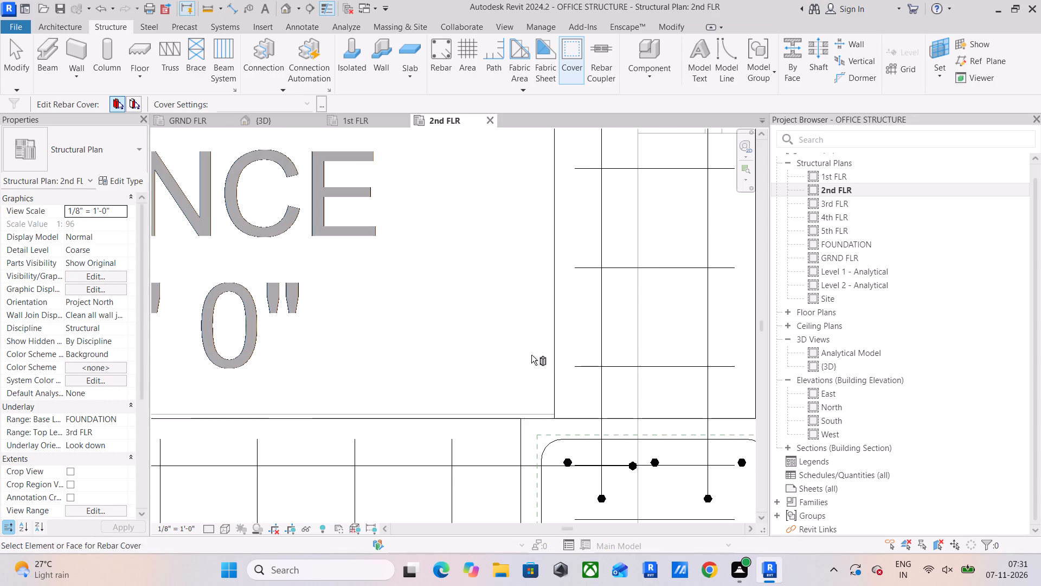
pyautogui.click(552, 380)
pyautogui.scroll(-6, 433, 290)
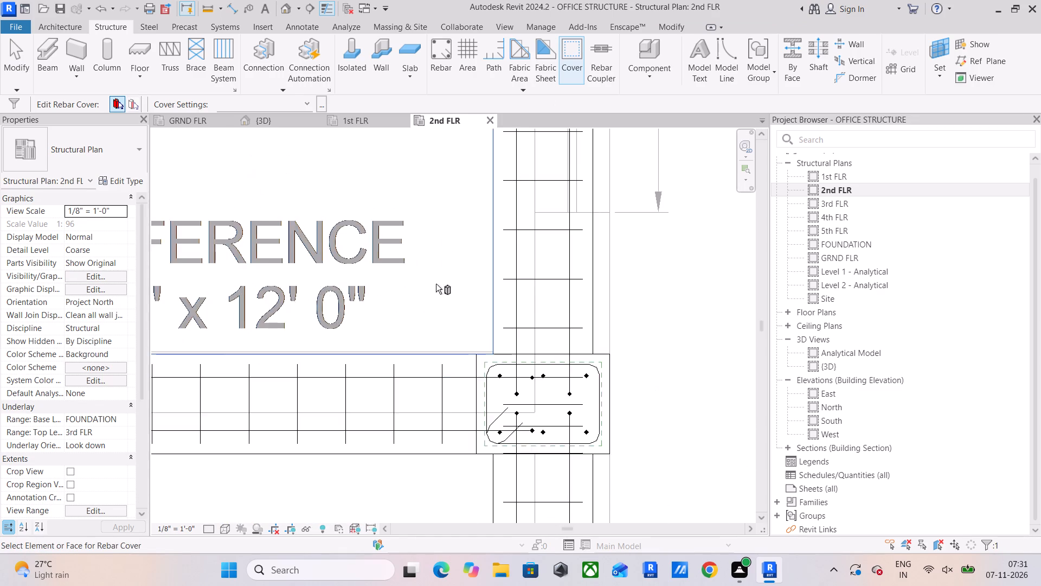
pyautogui.click(300, 105)
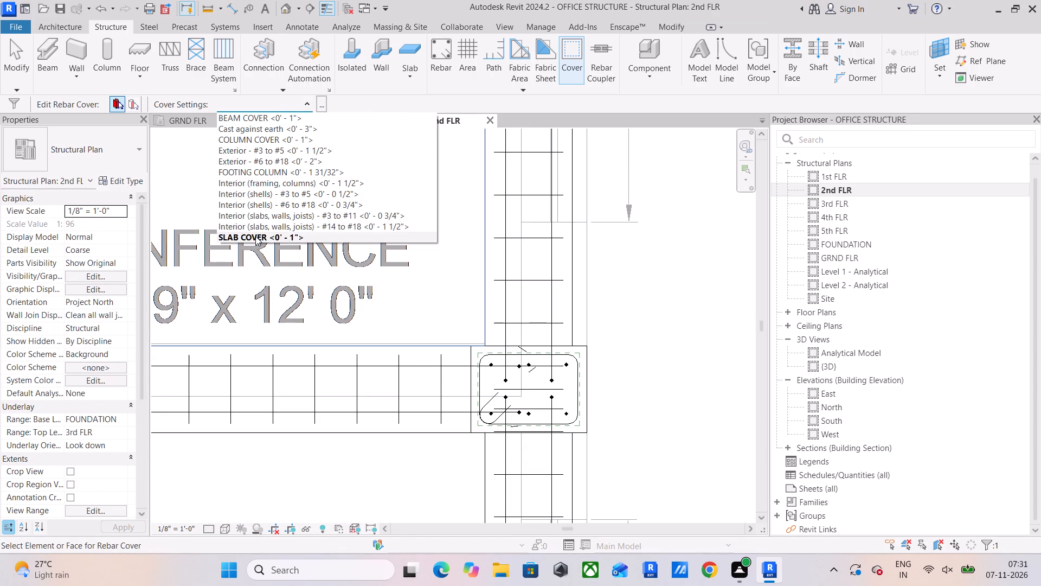
pyautogui.click(255, 236)
# Create a rectangular 6" Foundation Slab about 37' 3" by 15' 8" inside the beams around the toilets, working area and director room.
pyautogui.scroll(-10, 255, 236)
pyautogui.moveTo(255, 236); pyautogui.dragTo(535, 275, button='middle')
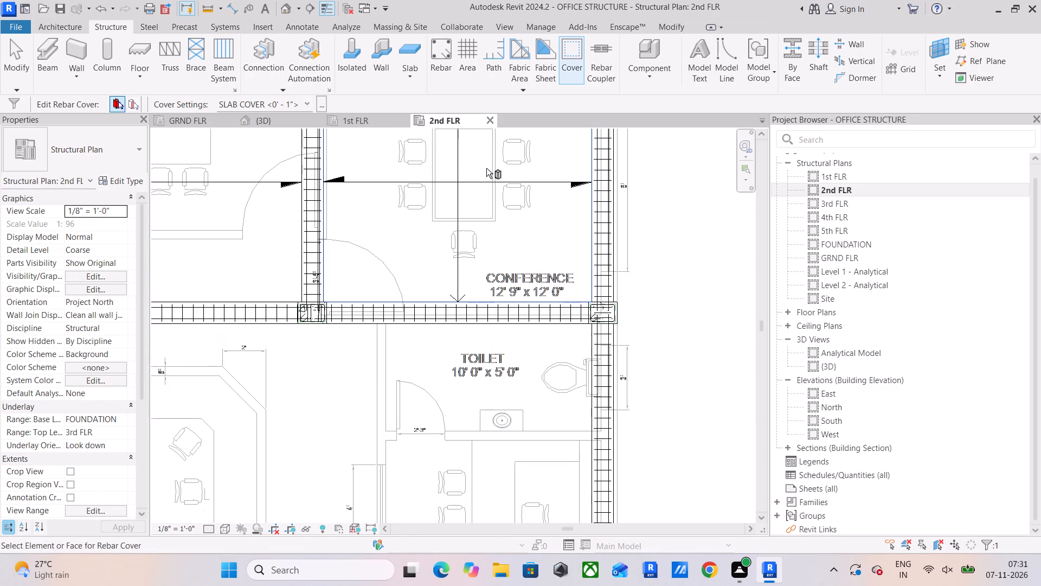
pyautogui.click(412, 59)
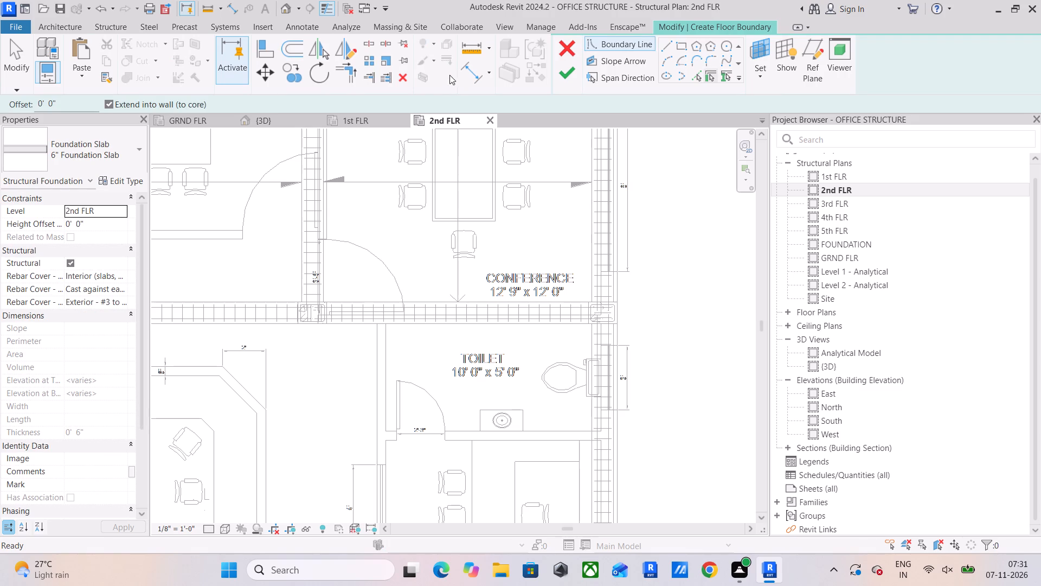
pyautogui.click(675, 43)
pyautogui.scroll(-6, 497, 215)
pyautogui.moveTo(549, 187); pyautogui.dragTo(622, 143, button='middle')
pyautogui.scroll(17, 614, 225)
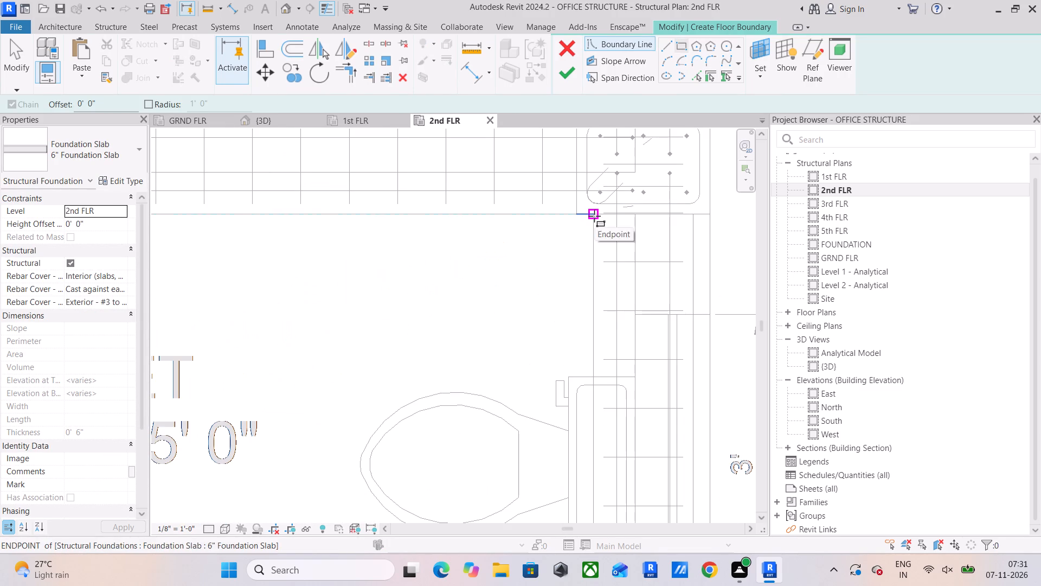
pyautogui.click(594, 216)
pyautogui.scroll(-19, 410, 324)
pyautogui.moveTo(413, 323); pyautogui.dragTo(574, 256, button='middle')
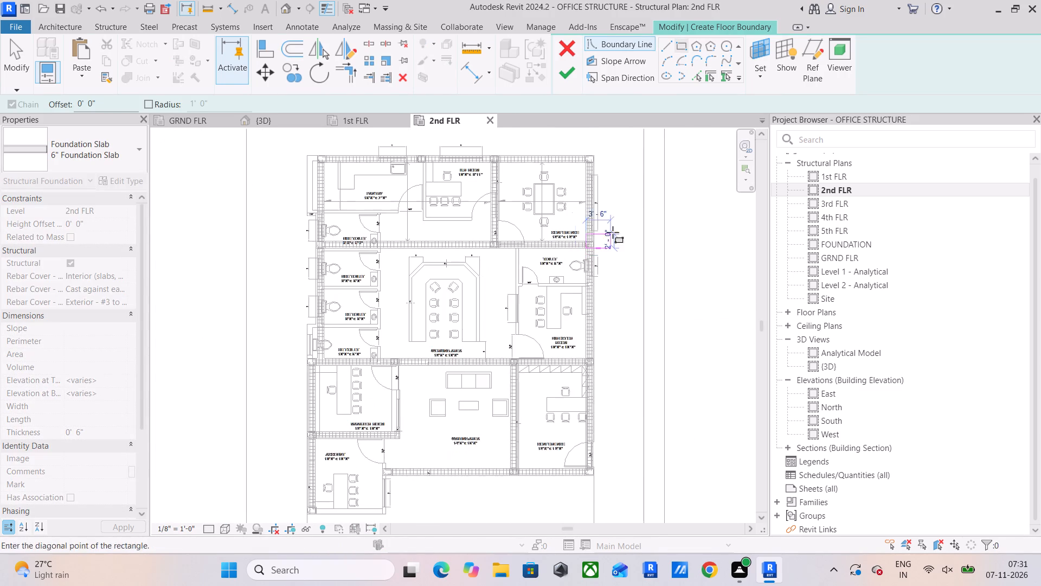
pyautogui.scroll(12, 351, 357)
pyautogui.scroll(7, 294, 354)
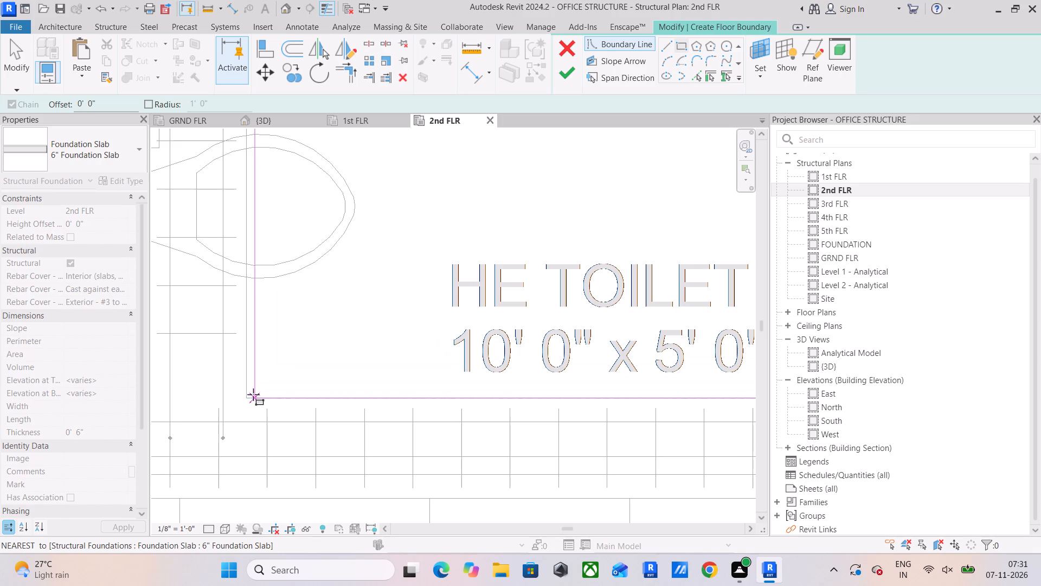
pyautogui.click(249, 395)
pyautogui.scroll(-11, 369, 303)
pyautogui.moveTo(468, 294); pyautogui.dragTo(454, 343, button='middle')
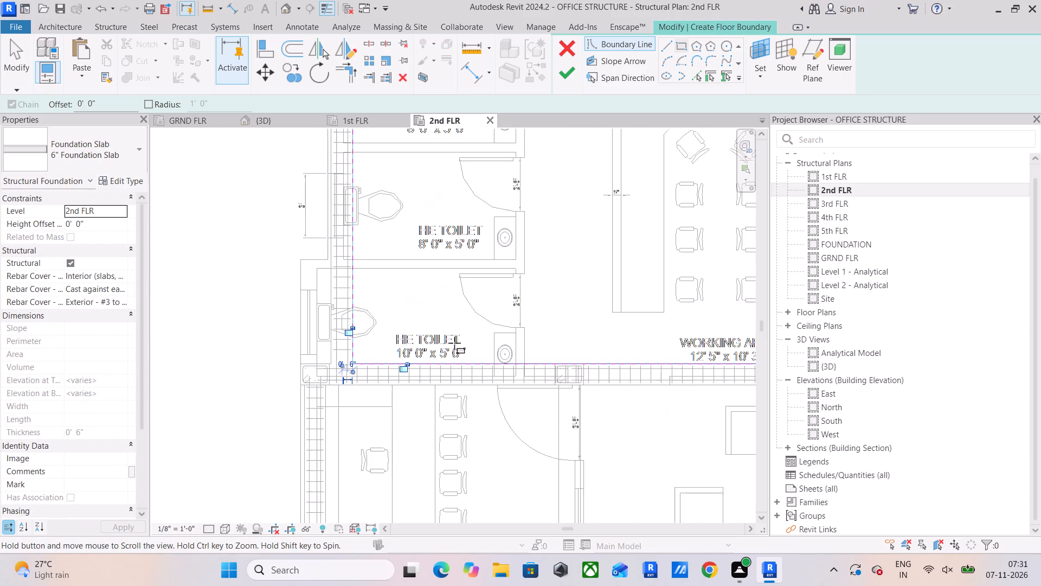
pyautogui.moveTo(454, 343); pyautogui.dragTo(454, 341, button='middle')
pyautogui.scroll(-5, 532, 215)
pyautogui.moveTo(520, 247); pyautogui.dragTo(492, 313, button='middle')
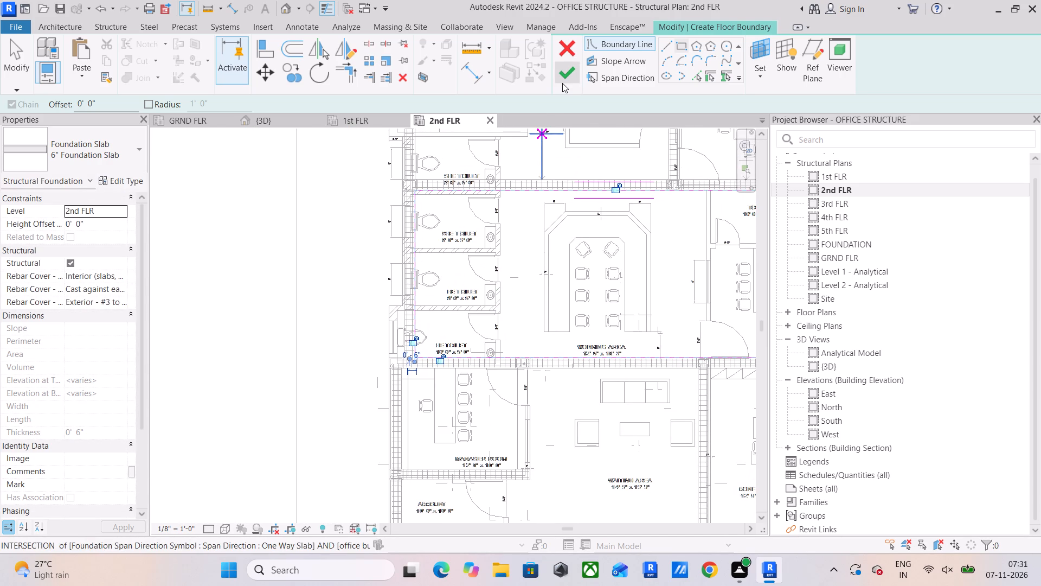
pyautogui.click(562, 83)
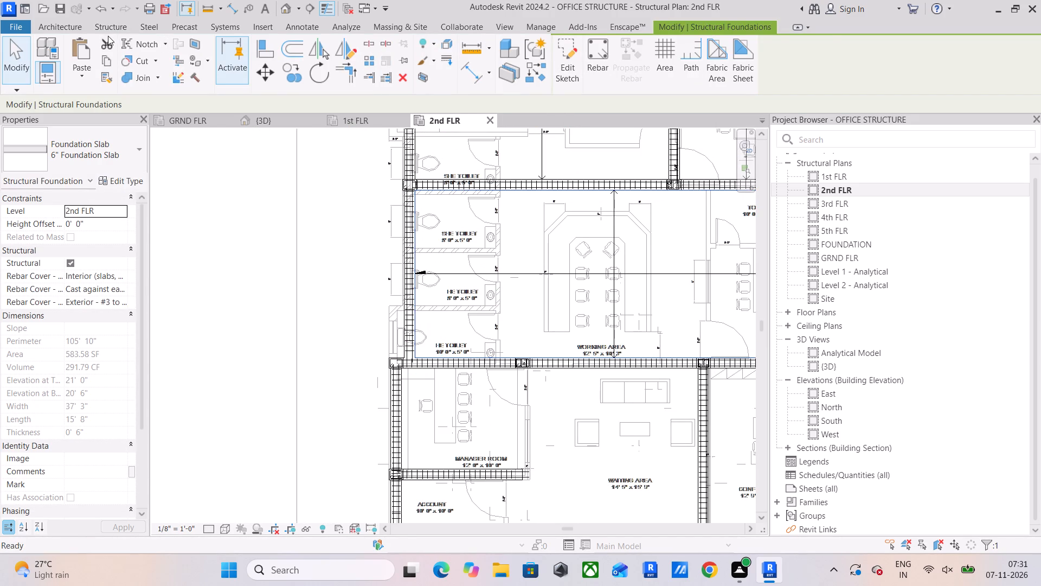
# Set the rebar cover of the new slab over the toilets, working area and director room to SLAB COVER <0' - 1">.
pyautogui.click(107, 27)
pyautogui.click(573, 57)
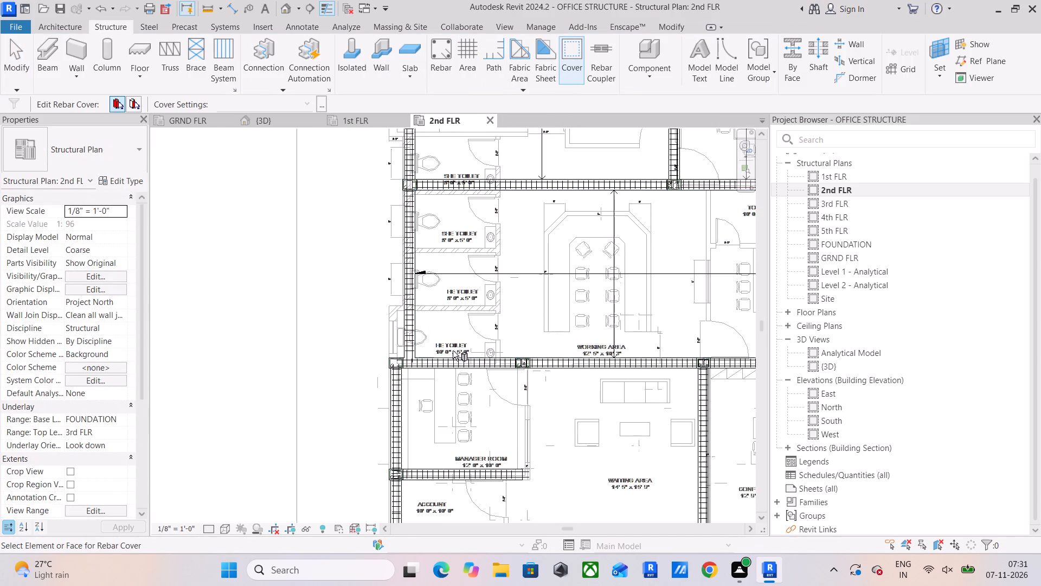
pyautogui.scroll(16, 432, 352)
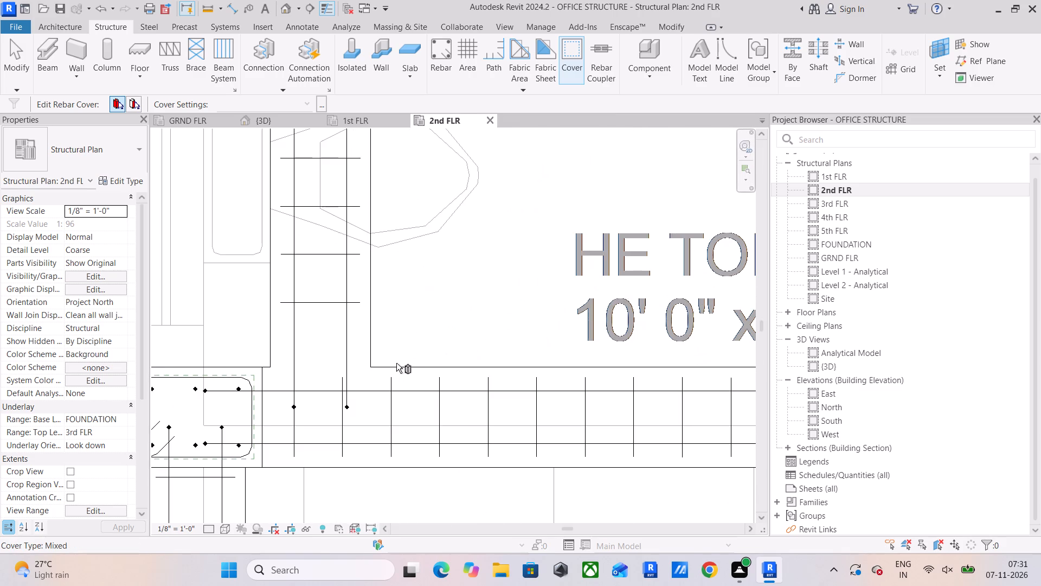
pyautogui.scroll(-7, 401, 368)
pyautogui.scroll(-6, 504, 366)
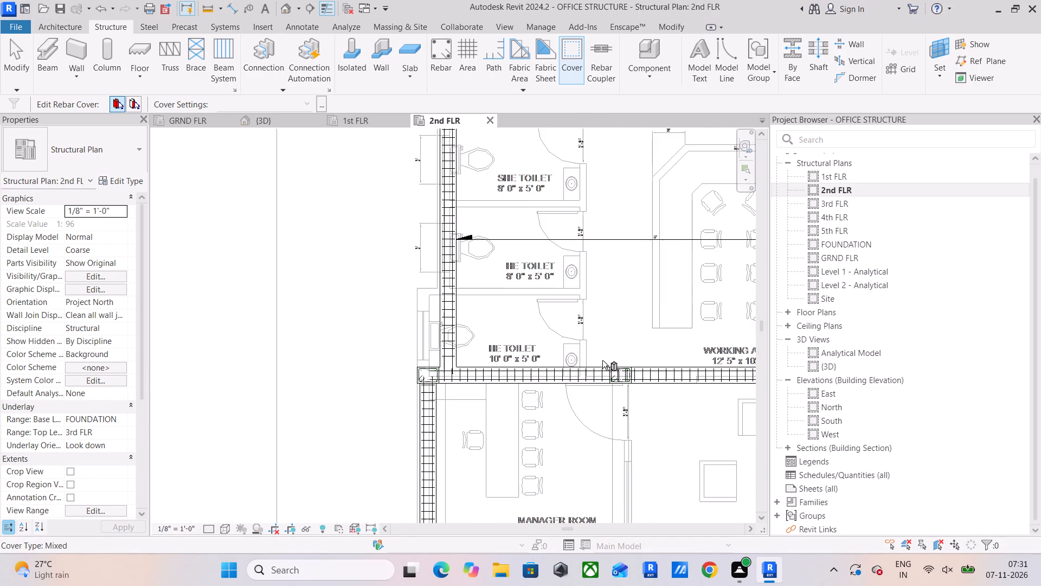
pyautogui.moveTo(631, 369); pyautogui.dragTo(155, 481, button='middle')
pyautogui.scroll(6, 550, 483)
pyautogui.scroll(8, 622, 463)
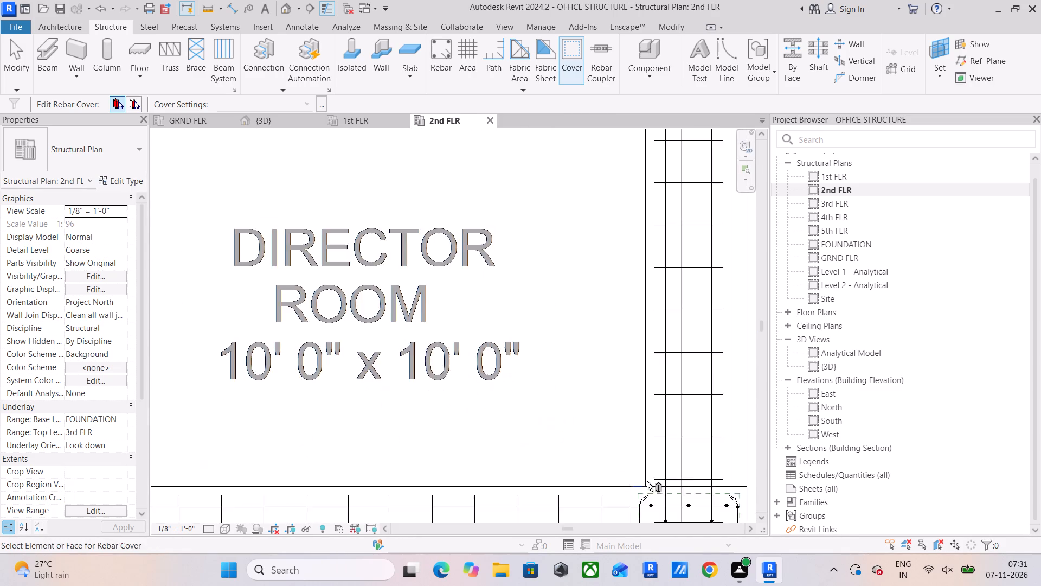
pyautogui.scroll(3, 647, 481)
pyautogui.moveTo(647, 481); pyautogui.dragTo(605, 378, button='middle')
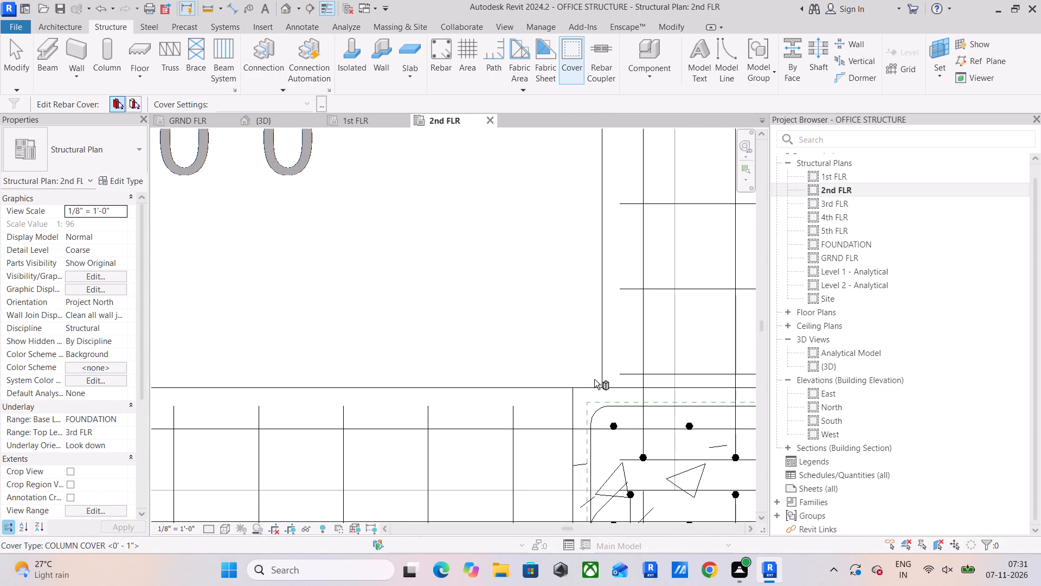
pyautogui.click(600, 376)
pyautogui.scroll(-6, 600, 376)
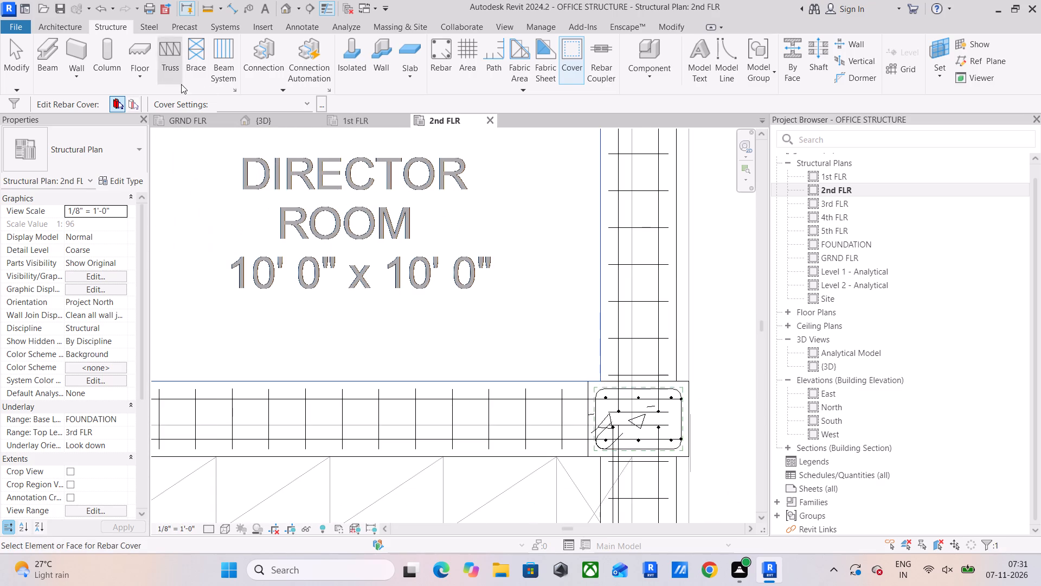
pyautogui.click(318, 103)
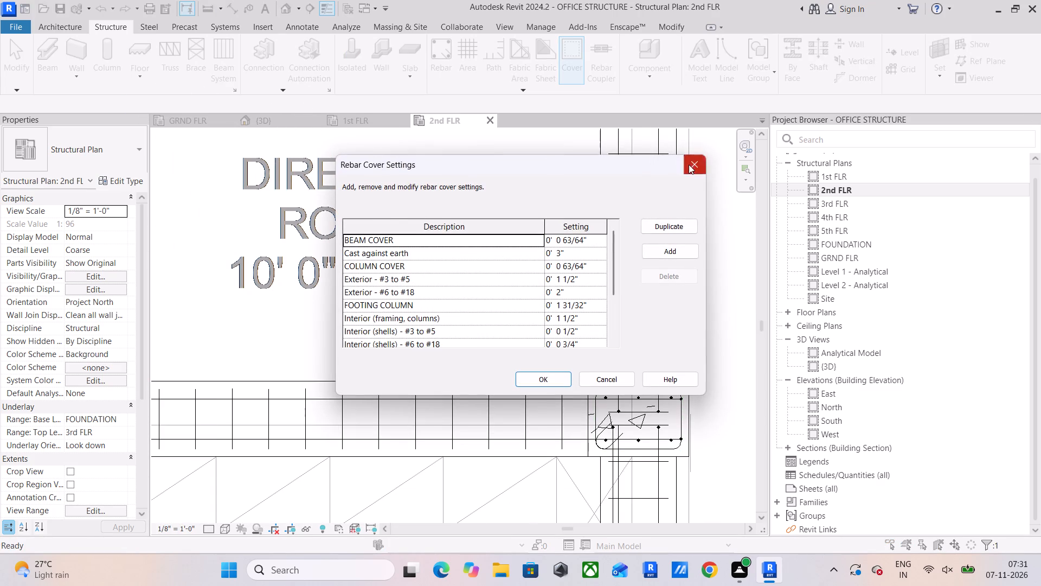
pyautogui.click(689, 164)
pyautogui.click(310, 101)
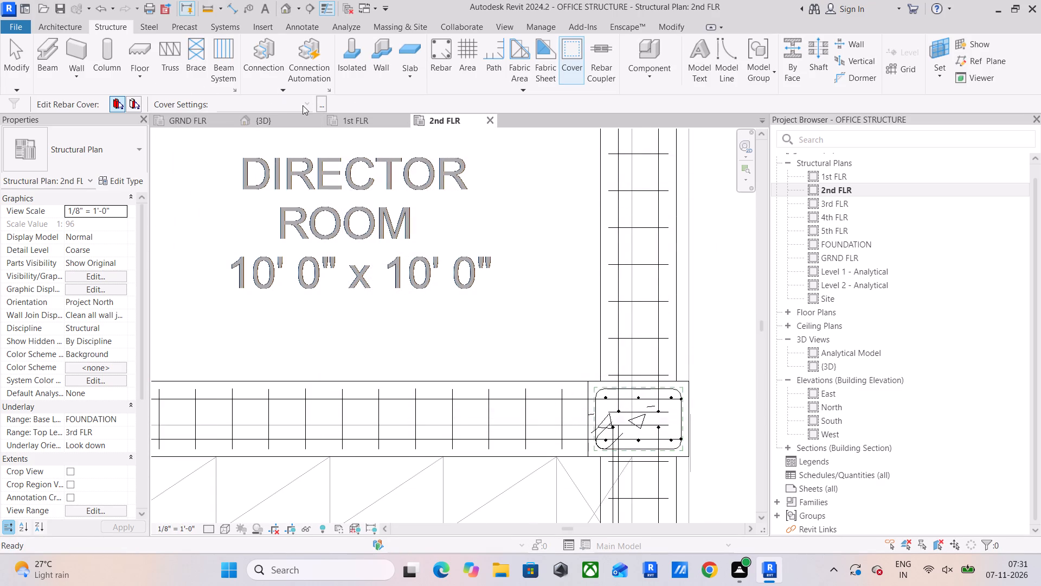
pyautogui.click(303, 105)
pyautogui.click(304, 102)
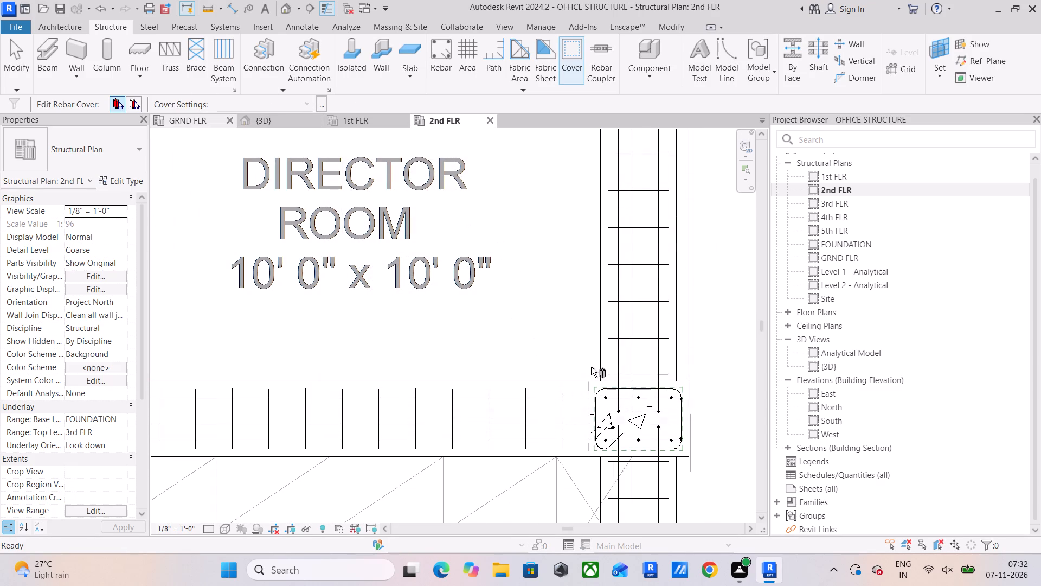
pyautogui.click(597, 374)
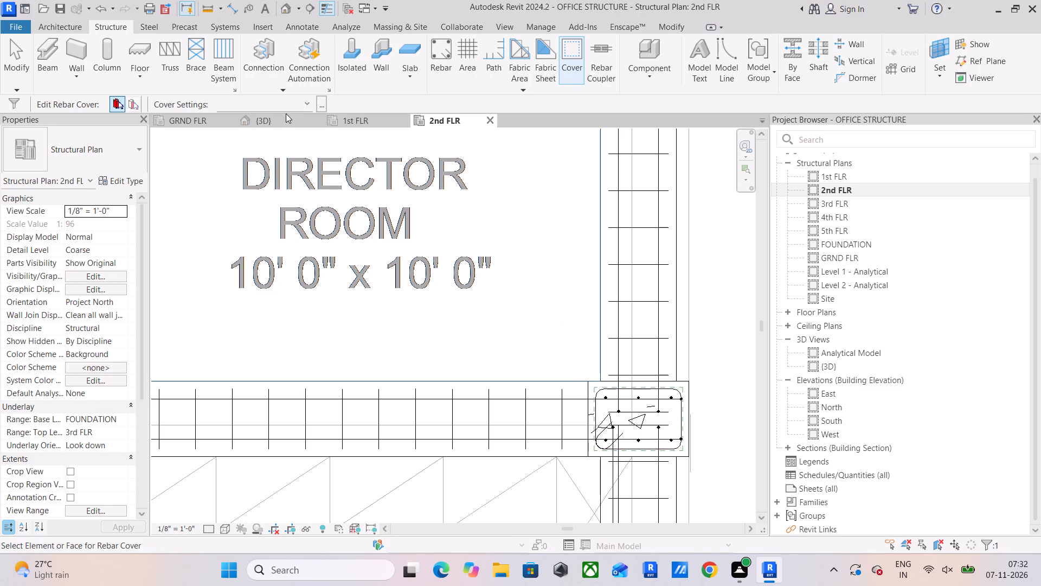
pyautogui.click(303, 105)
pyautogui.click(285, 240)
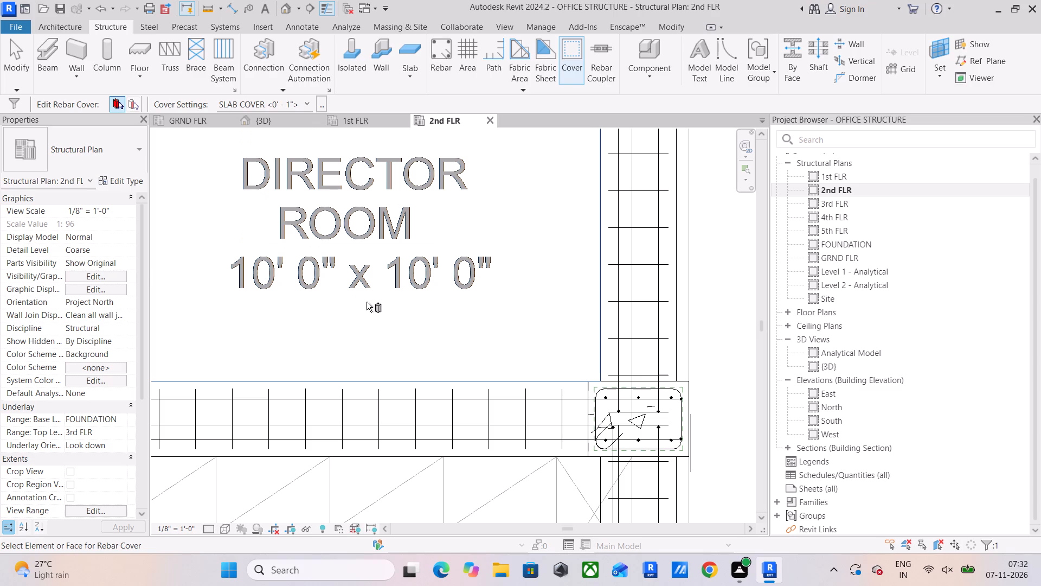
# Create a rectangular 6" Foundation Slab about 9' 9" by 14' 8" inside the beams around the conference room beside the waiting area.
pyautogui.scroll(-3, 403, 310)
pyautogui.moveTo(438, 295); pyautogui.dragTo(490, 422, button='middle')
pyautogui.scroll(-8, 491, 409)
pyautogui.moveTo(515, 394); pyautogui.dragTo(542, 392, button='middle')
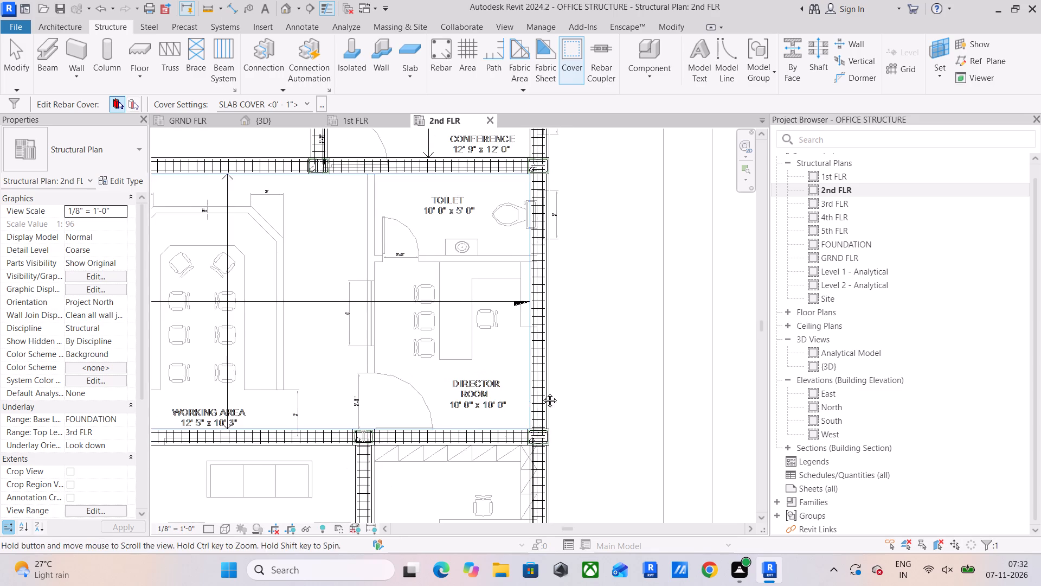
pyautogui.moveTo(542, 392); pyautogui.dragTo(617, 380, button='middle')
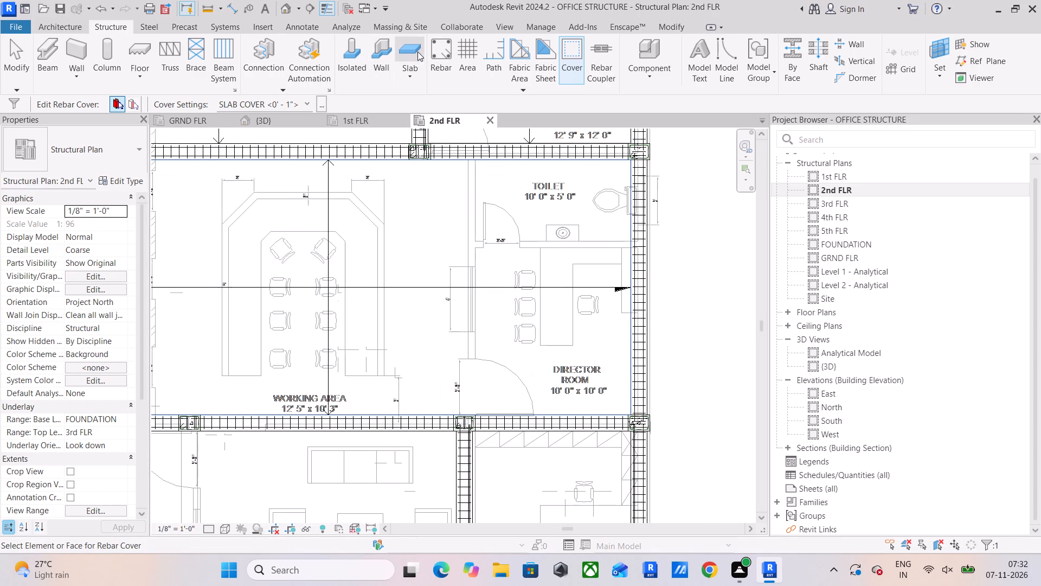
pyautogui.click(417, 52)
pyautogui.scroll(-4, 446, 278)
pyautogui.moveTo(446, 280); pyautogui.dragTo(427, 205, button='middle')
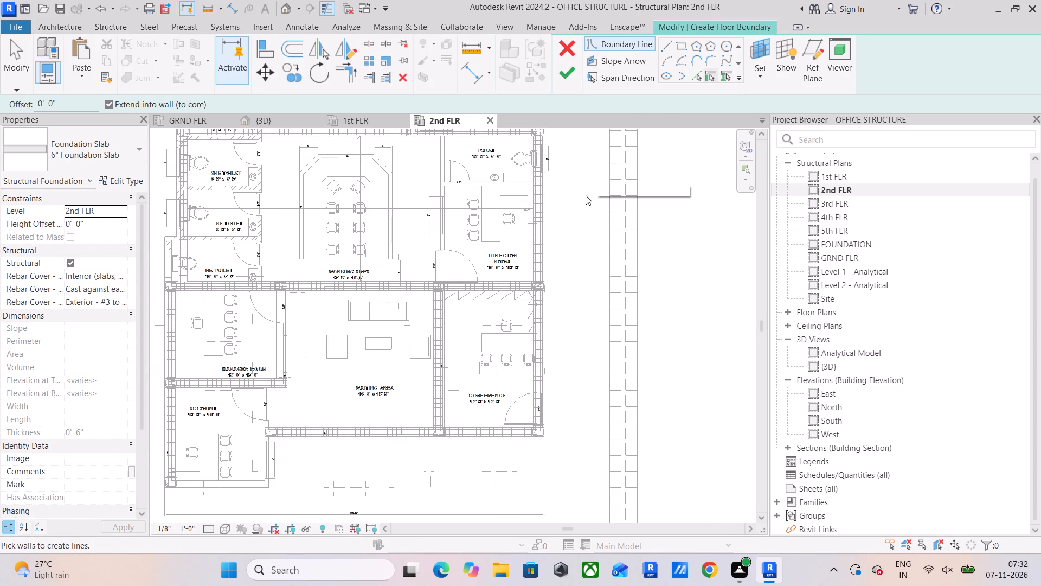
pyautogui.click(683, 47)
pyautogui.scroll(6, 429, 346)
pyautogui.scroll(3, 484, 250)
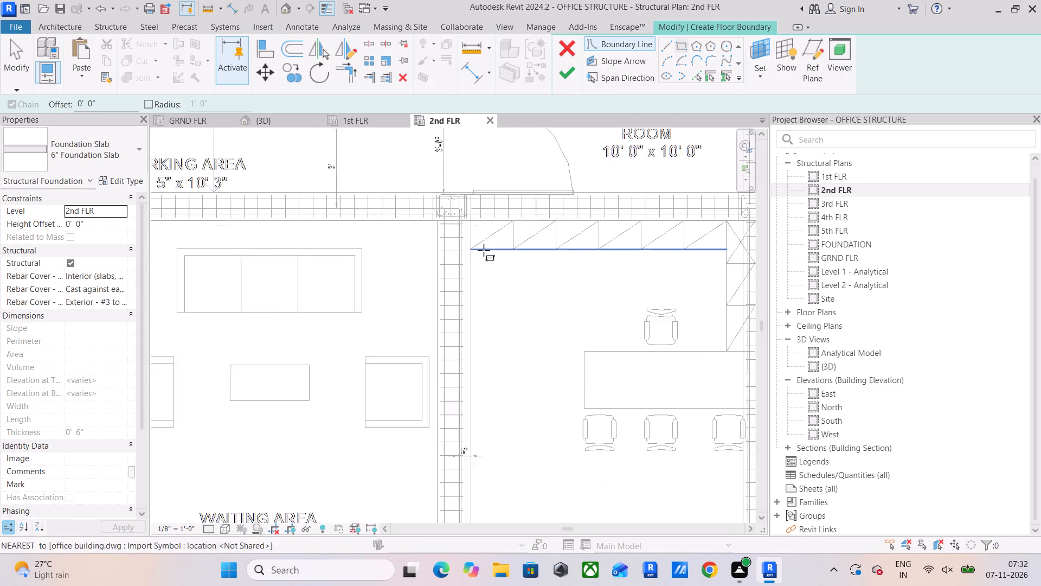
pyautogui.scroll(1, 484, 250)
pyautogui.scroll(9, 468, 193)
pyautogui.click(436, 233)
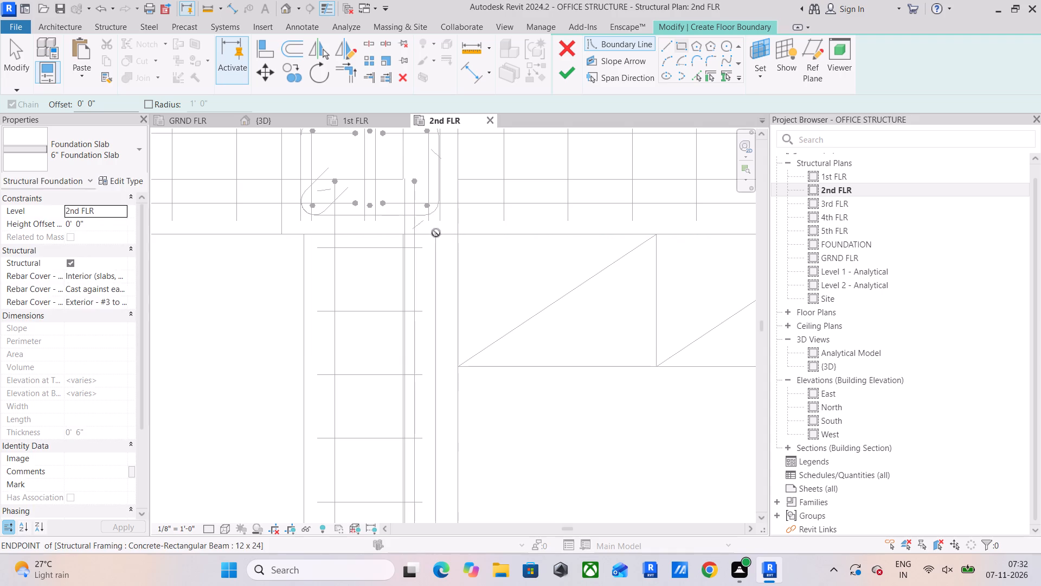
pyautogui.scroll(-11, 582, 380)
pyautogui.moveTo(614, 394); pyautogui.dragTo(453, 201, button='middle')
pyautogui.scroll(-3, 568, 377)
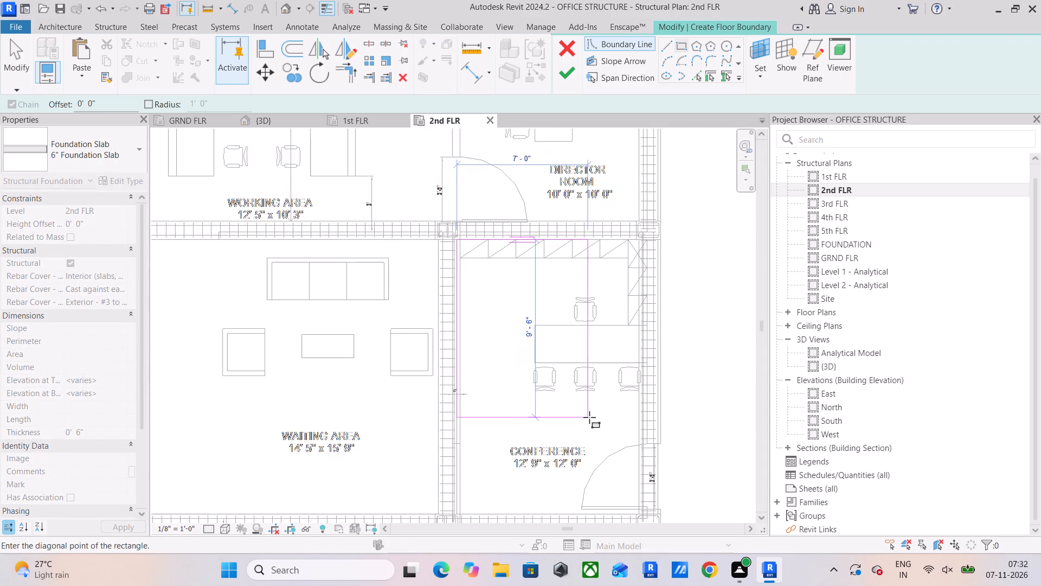
pyautogui.moveTo(589, 417); pyautogui.dragTo(535, 227, button='middle')
pyautogui.scroll(5, 550, 278)
pyautogui.scroll(6, 605, 317)
pyautogui.moveTo(605, 346); pyautogui.dragTo(468, 206, button='middle')
pyautogui.scroll(5, 492, 249)
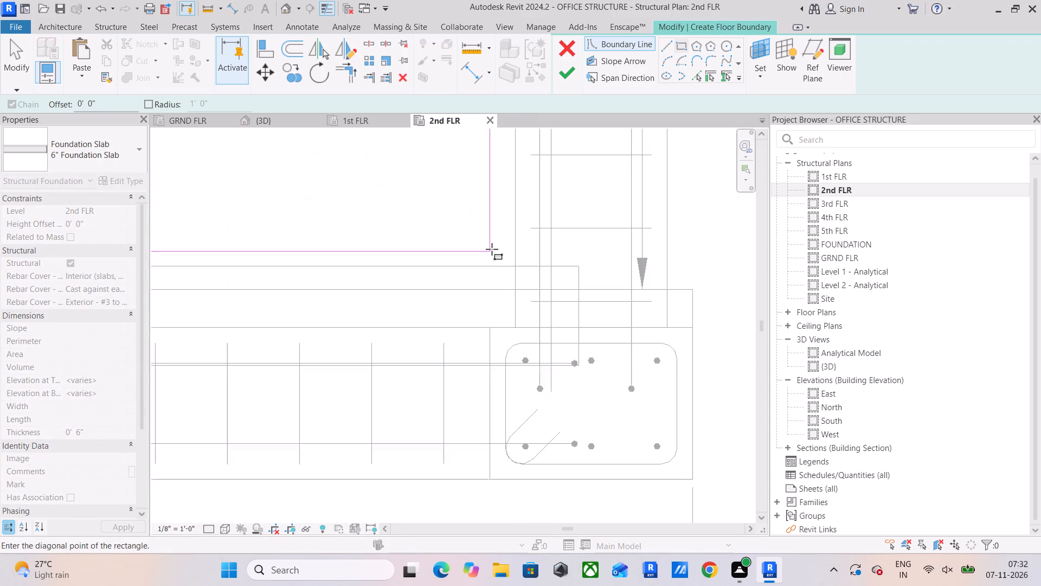
pyautogui.click(524, 336)
pyautogui.scroll(-13, 472, 243)
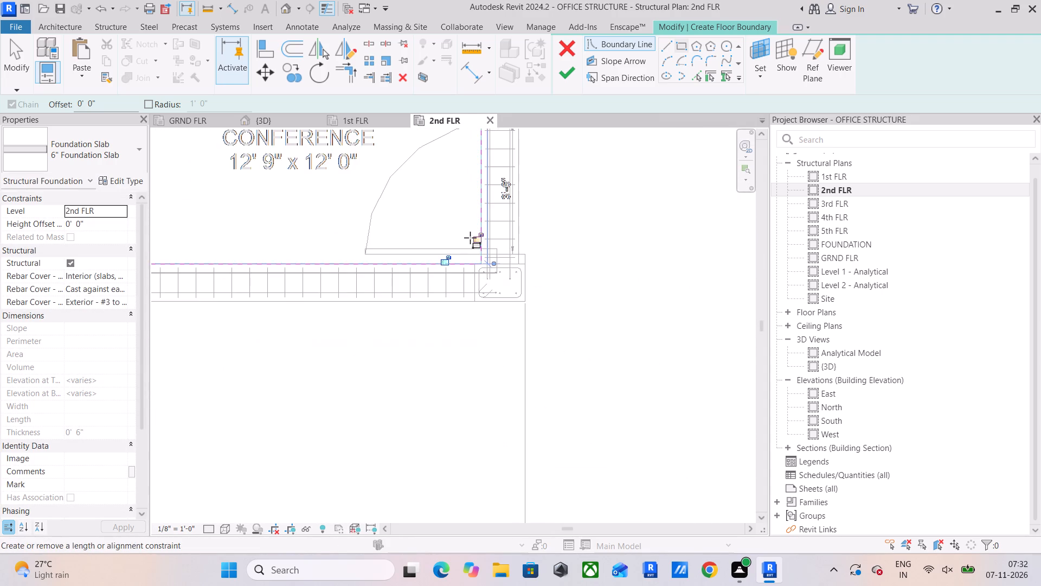
pyautogui.scroll(-4, 470, 238)
pyautogui.moveTo(471, 238); pyautogui.dragTo(575, 389, button='middle')
pyautogui.click(577, 77)
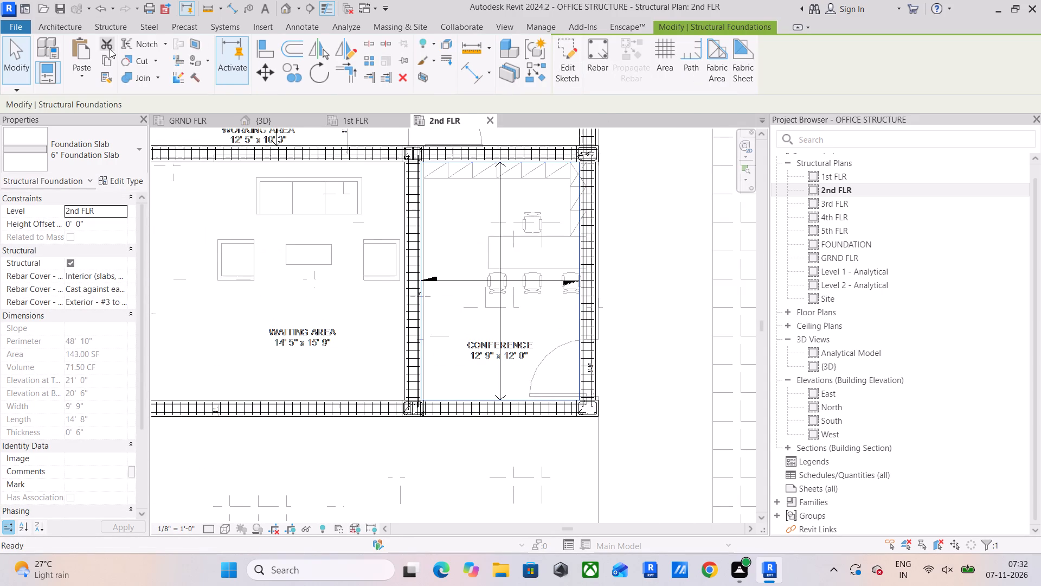
# Set the rebar cover of the new slab over the conference room beside the waiting area to SLAB COVER <0' - 1">.
pyautogui.click(118, 22)
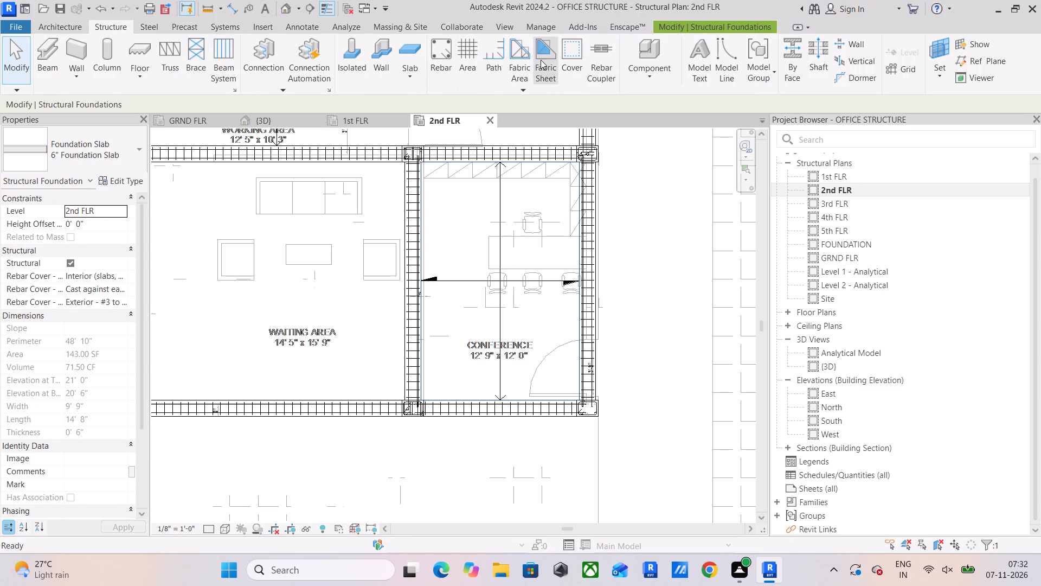
pyautogui.click(567, 53)
pyautogui.scroll(15, 588, 404)
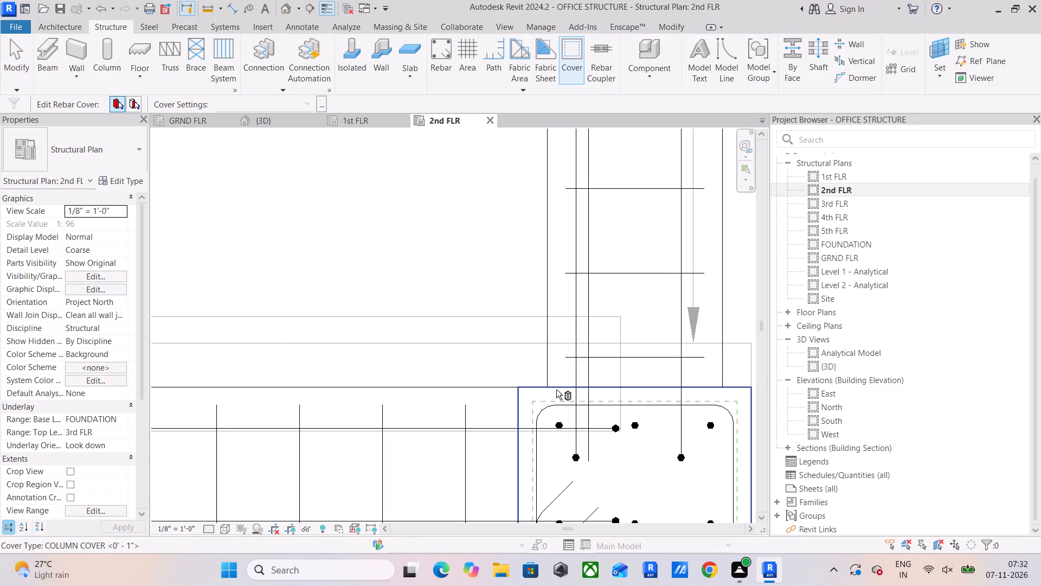
pyautogui.scroll(6, 556, 390)
pyautogui.click(542, 373)
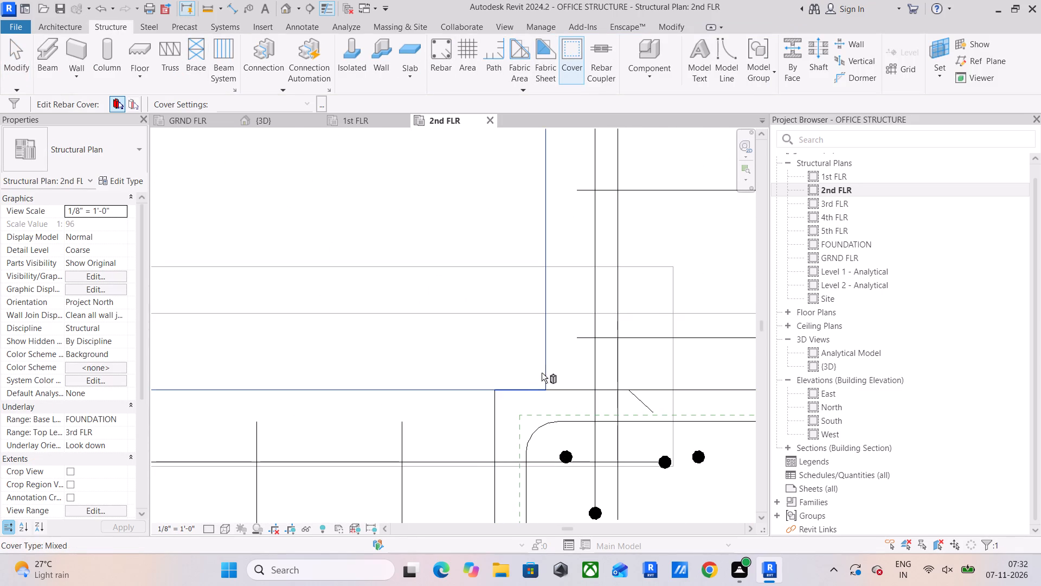
pyautogui.click(304, 107)
pyautogui.click(298, 233)
# Start a 6" Foundation Slab on 2nd FLR for the waiting area bay, using a rectangular boundary.
pyautogui.scroll(-6, 298, 233)
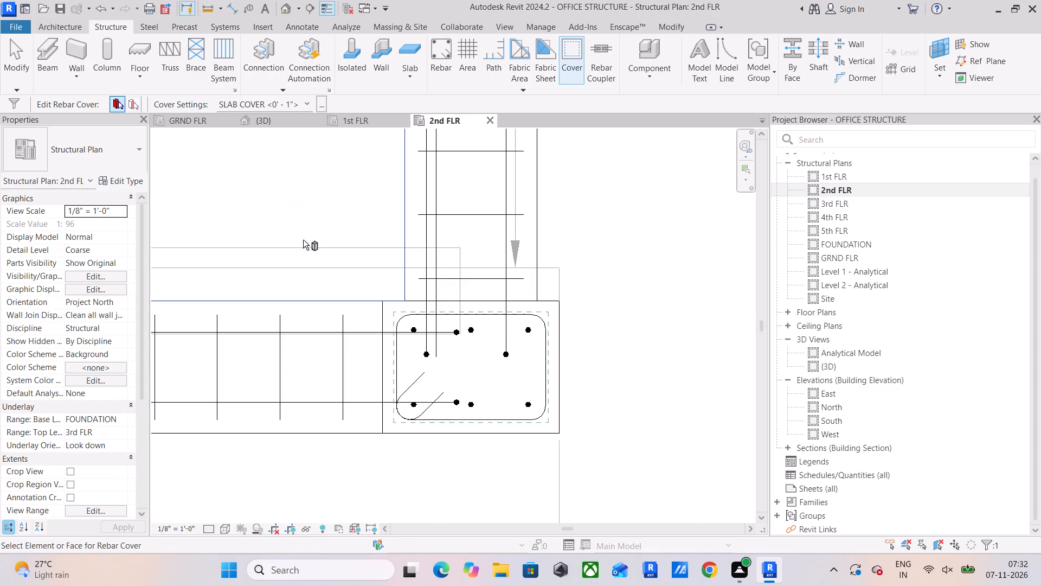
pyautogui.scroll(-9, 323, 250)
pyautogui.moveTo(361, 290); pyautogui.dragTo(506, 378, button='middle')
pyautogui.scroll(-4, 419, 317)
pyautogui.moveTo(420, 321); pyautogui.dragTo(641, 427, button='middle')
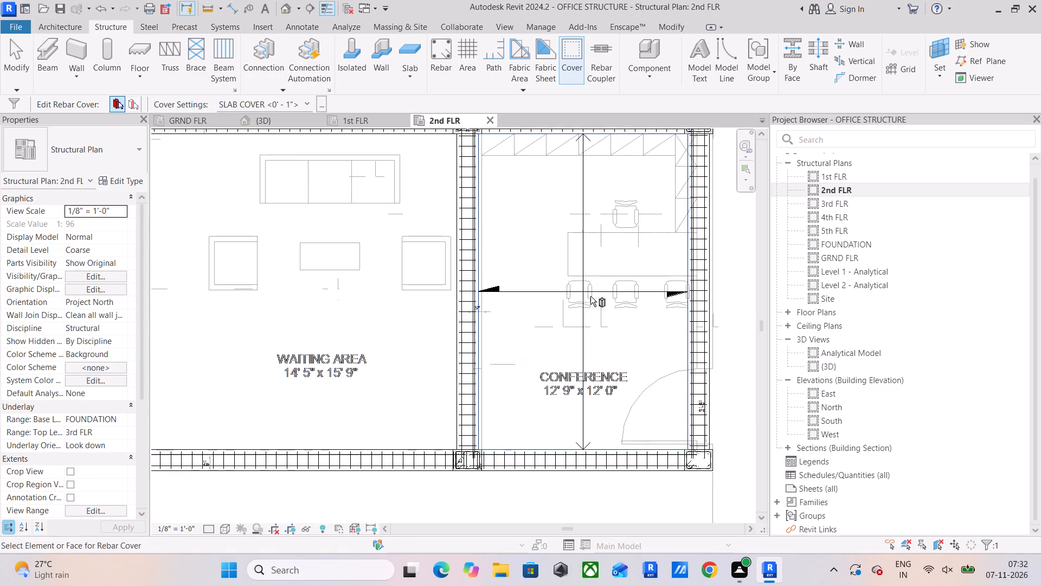
pyautogui.scroll(-5, 580, 289)
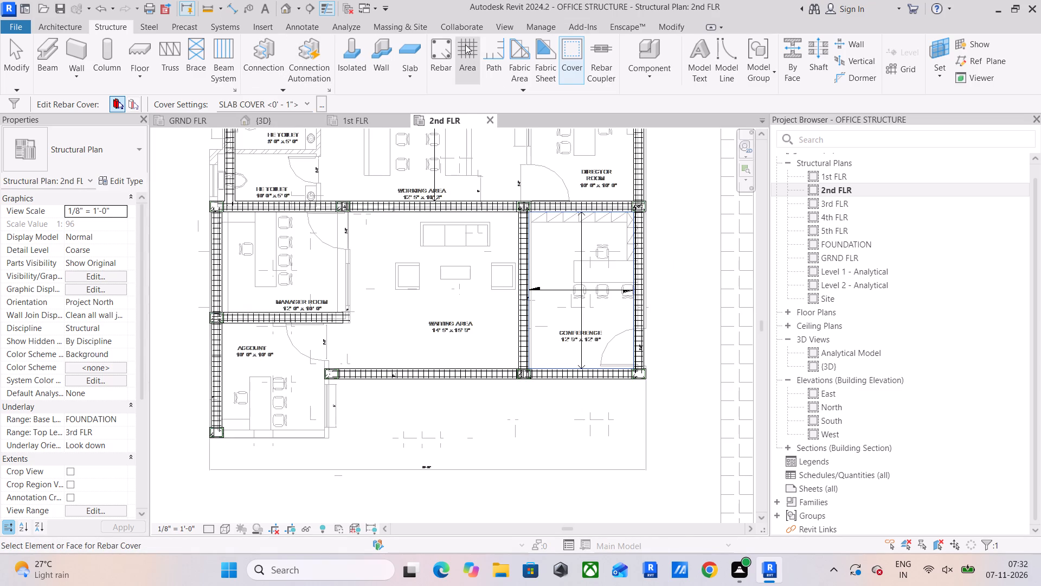
pyautogui.click(401, 49)
pyautogui.click(689, 49)
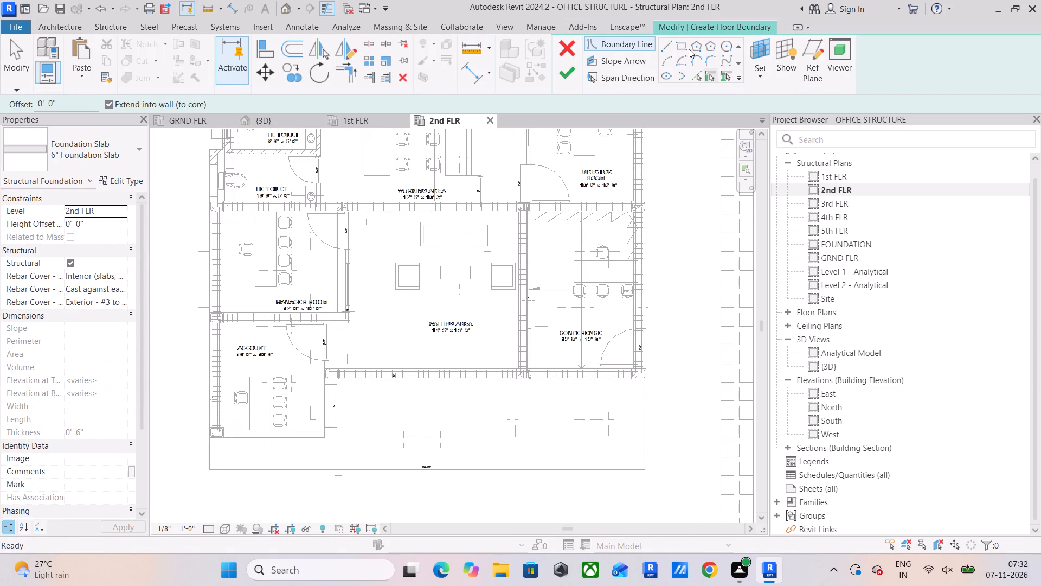
pyautogui.click(684, 49)
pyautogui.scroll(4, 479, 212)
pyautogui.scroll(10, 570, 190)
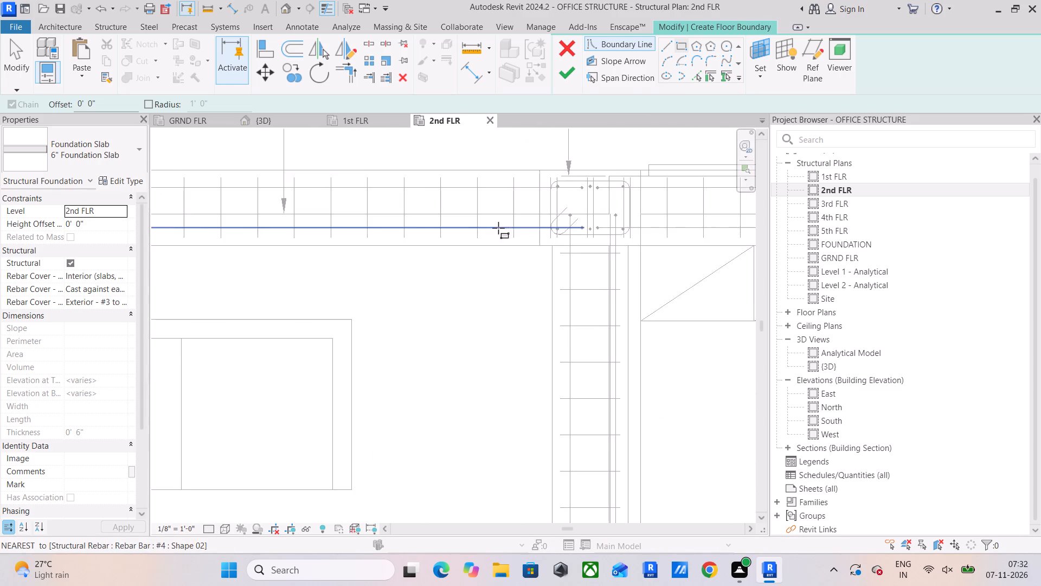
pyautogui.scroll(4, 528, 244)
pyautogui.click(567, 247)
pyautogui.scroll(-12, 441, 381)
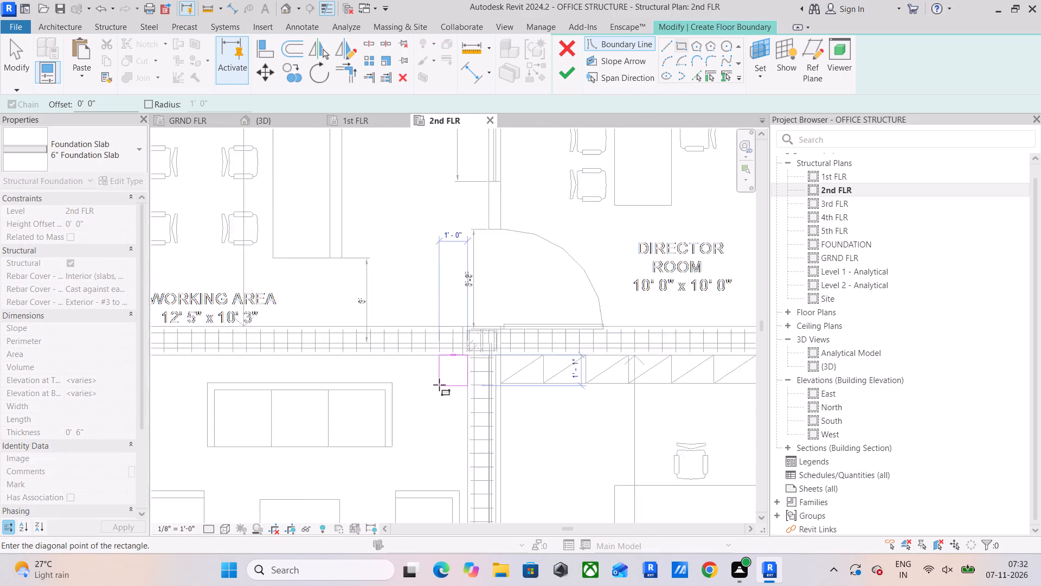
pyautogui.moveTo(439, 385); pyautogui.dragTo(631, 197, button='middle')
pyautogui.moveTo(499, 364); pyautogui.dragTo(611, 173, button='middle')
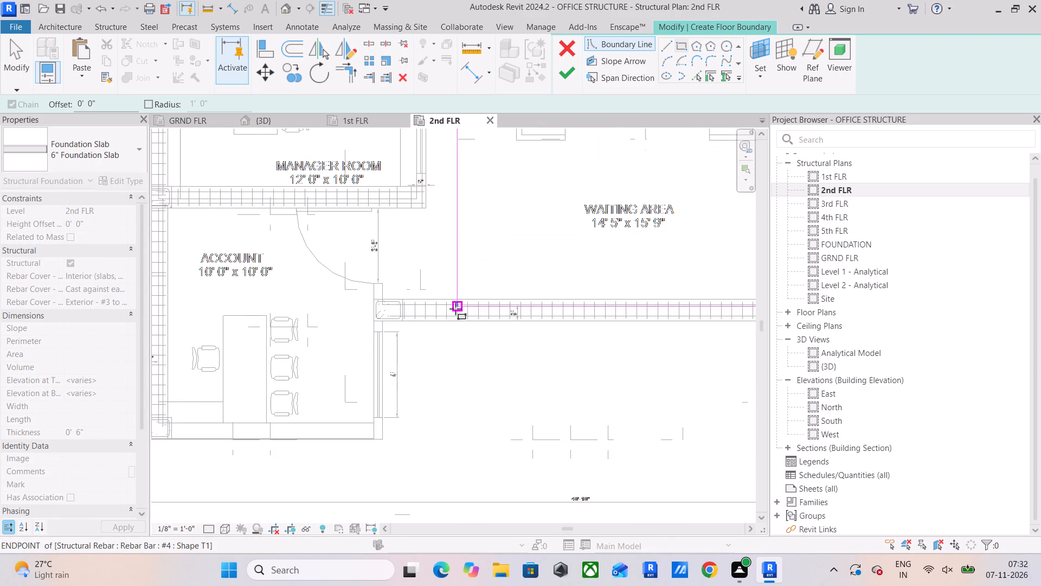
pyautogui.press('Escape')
# Draw the slab boundary about 15' 11" by 14' 8" over the waiting area, between the beams and the manager room wall, and finish the slab.
pyautogui.moveTo(618, 277); pyautogui.dragTo(226, 349, button='middle')
pyautogui.scroll(-5, 228, 348)
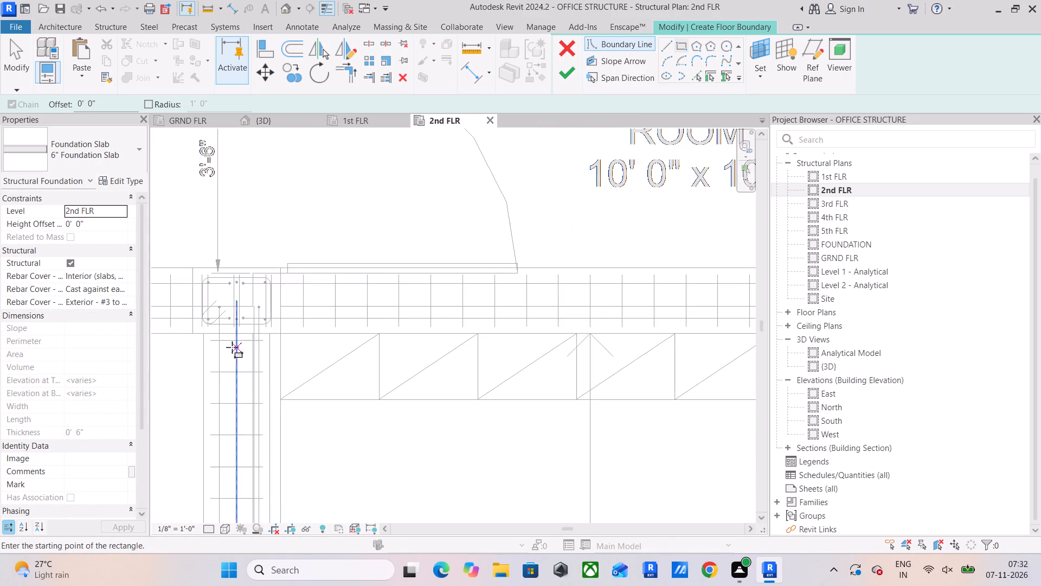
pyautogui.scroll(-6, 232, 347)
pyautogui.moveTo(255, 344); pyautogui.dragTo(524, 127, button='middle')
pyautogui.moveTo(487, 420); pyautogui.dragTo(493, 107, button='middle')
pyautogui.scroll(7, 499, 244)
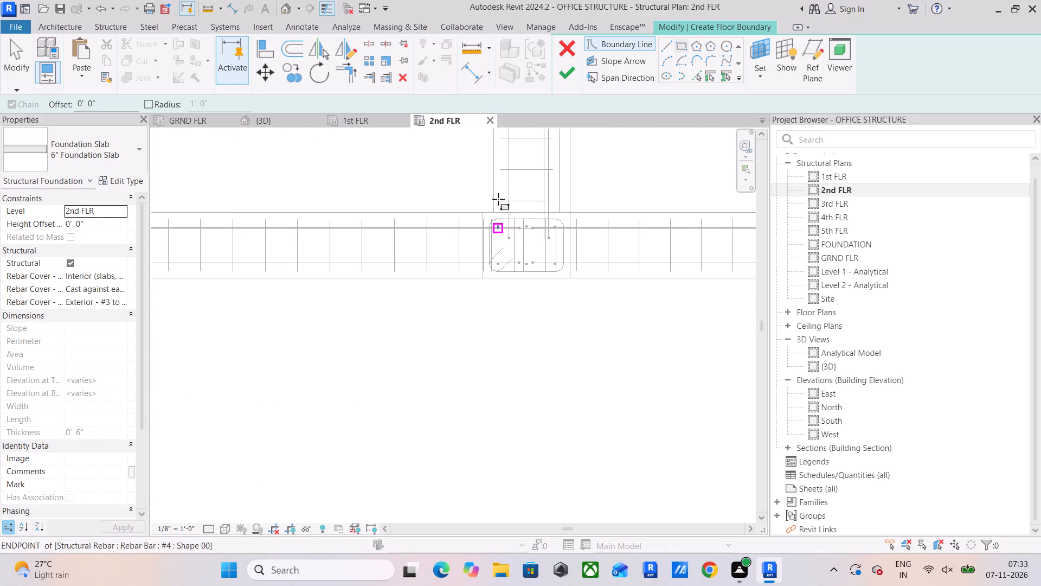
pyautogui.scroll(4, 498, 199)
pyautogui.click(495, 250)
pyautogui.scroll(-10, 371, 157)
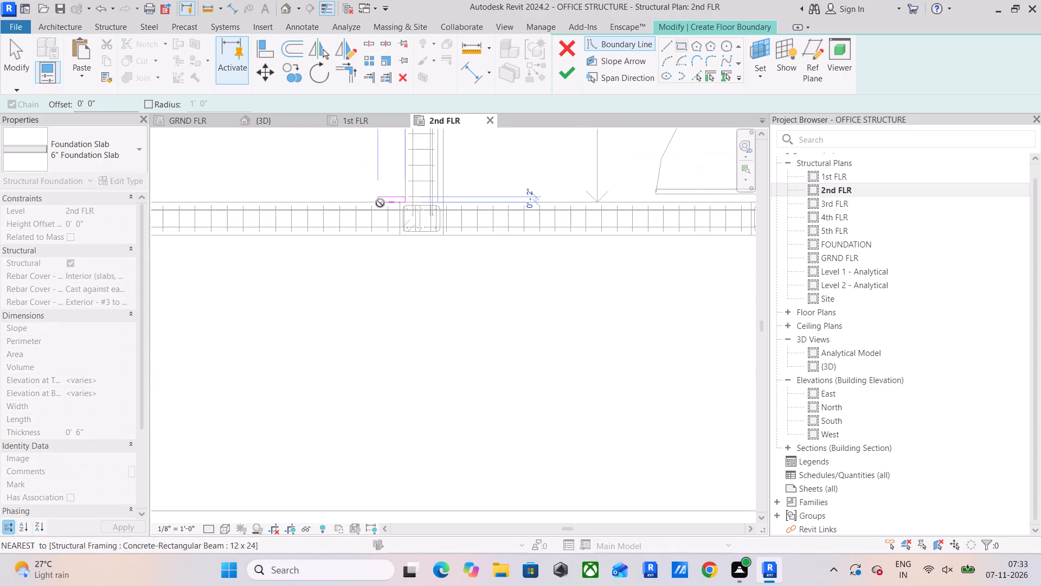
pyautogui.scroll(-7, 380, 203)
pyautogui.moveTo(358, 199); pyautogui.dragTo(583, 553, button='middle')
pyautogui.scroll(5, 516, 413)
pyautogui.scroll(6, 356, 325)
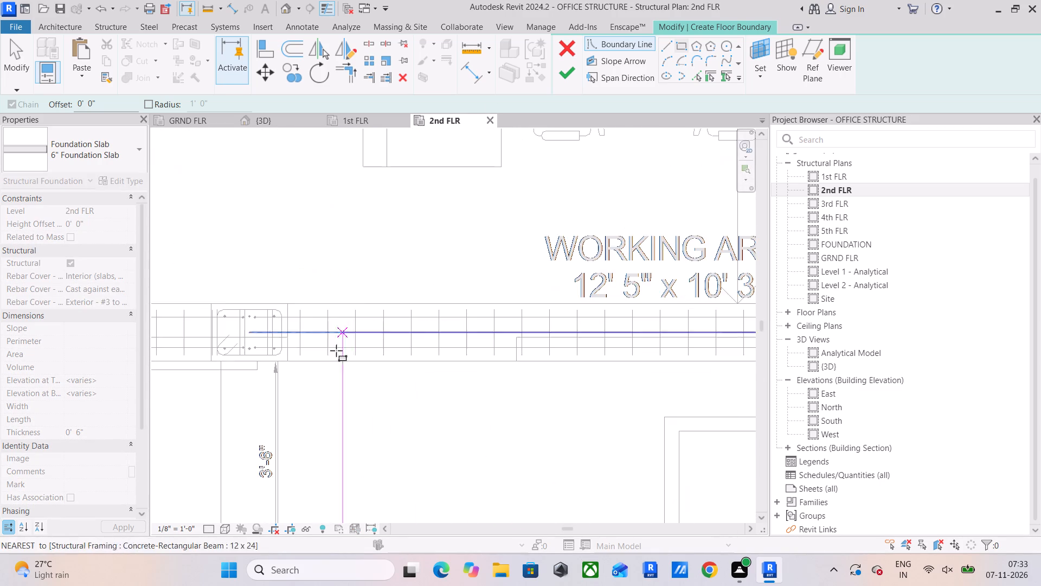
pyautogui.scroll(11, 336, 351)
pyautogui.click(232, 358)
pyautogui.scroll(-6, 261, 324)
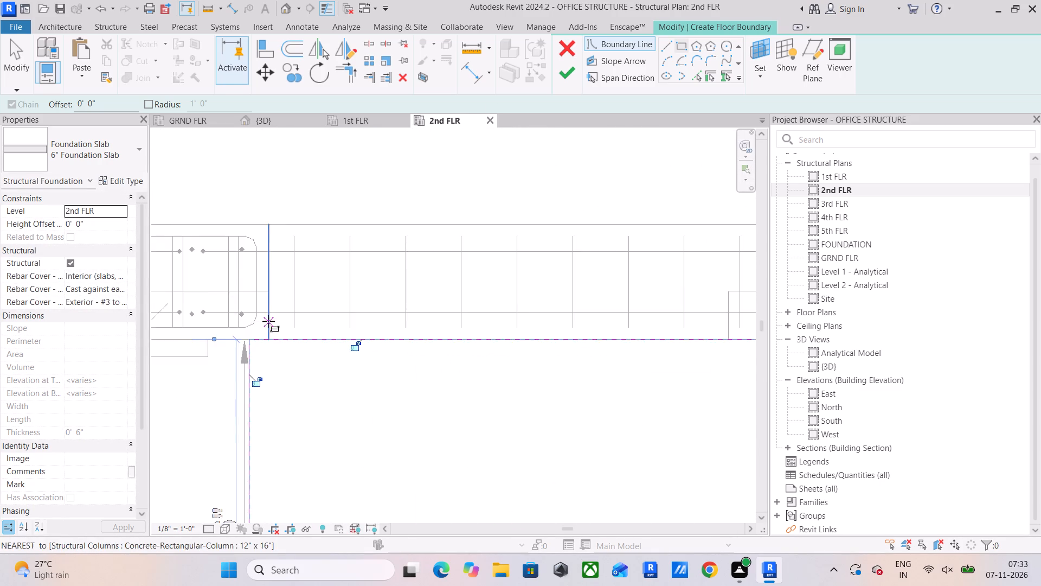
pyautogui.scroll(-5, 268, 321)
pyautogui.moveTo(275, 321); pyautogui.dragTo(277, 224, button='middle')
pyautogui.scroll(-5, 282, 217)
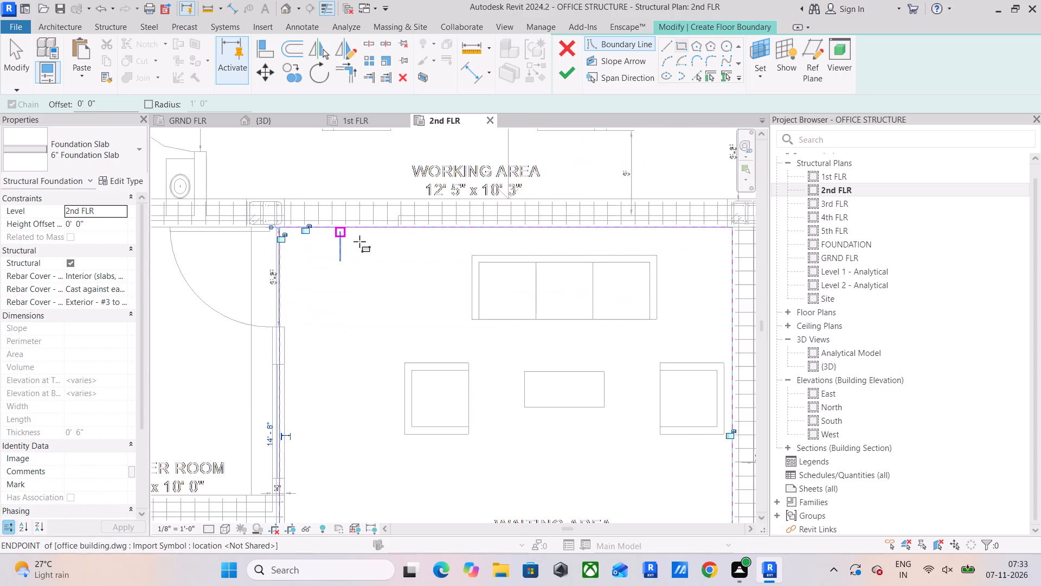
pyautogui.scroll(-3, 361, 241)
pyautogui.click(568, 73)
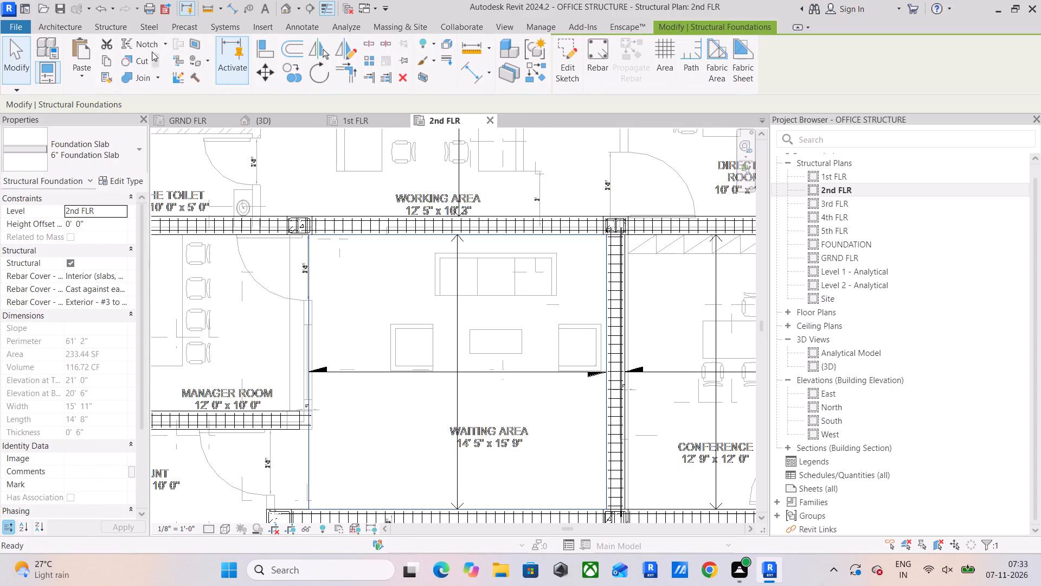
# Set the rebar cover of the new waiting area slab to SLAB COVER <0' - 1">.
pyautogui.click(124, 26)
pyautogui.click(581, 59)
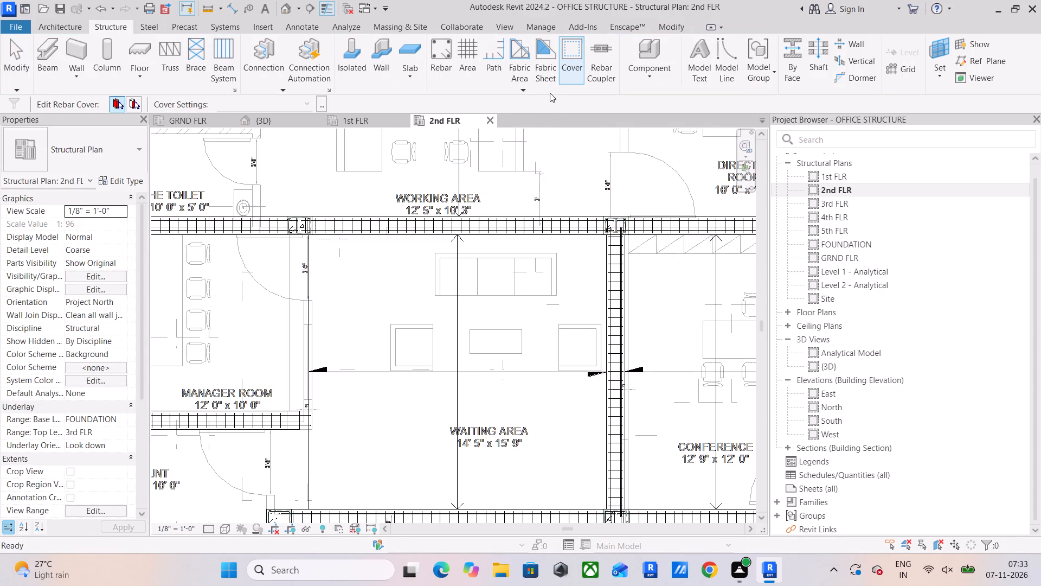
pyautogui.scroll(-4, 480, 258)
pyautogui.moveTo(485, 251); pyautogui.dragTo(455, 153, button='middle')
pyautogui.scroll(3, 524, 290)
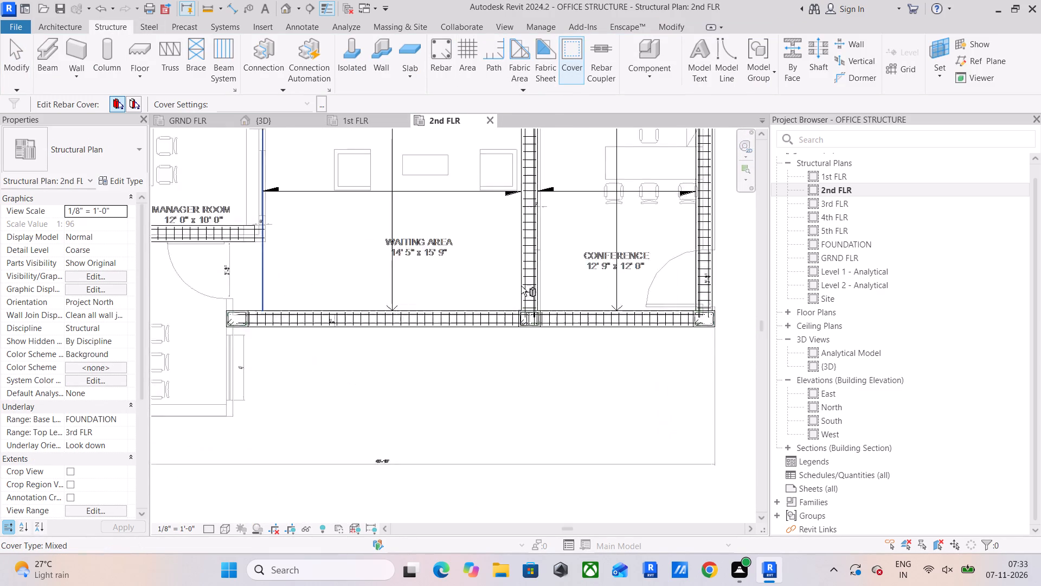
pyautogui.scroll(17, 521, 286)
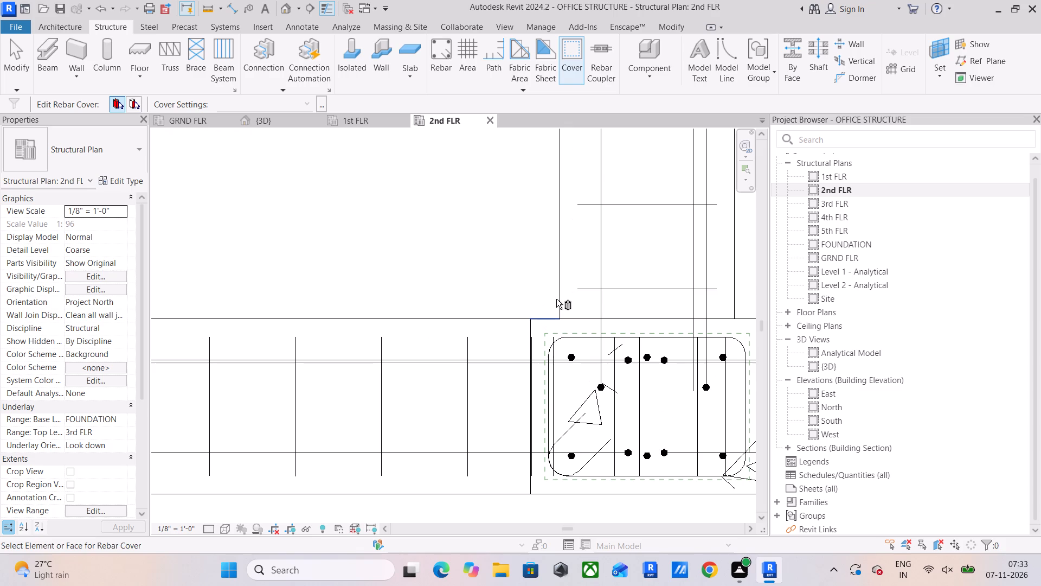
pyautogui.click(557, 299)
pyautogui.click(309, 104)
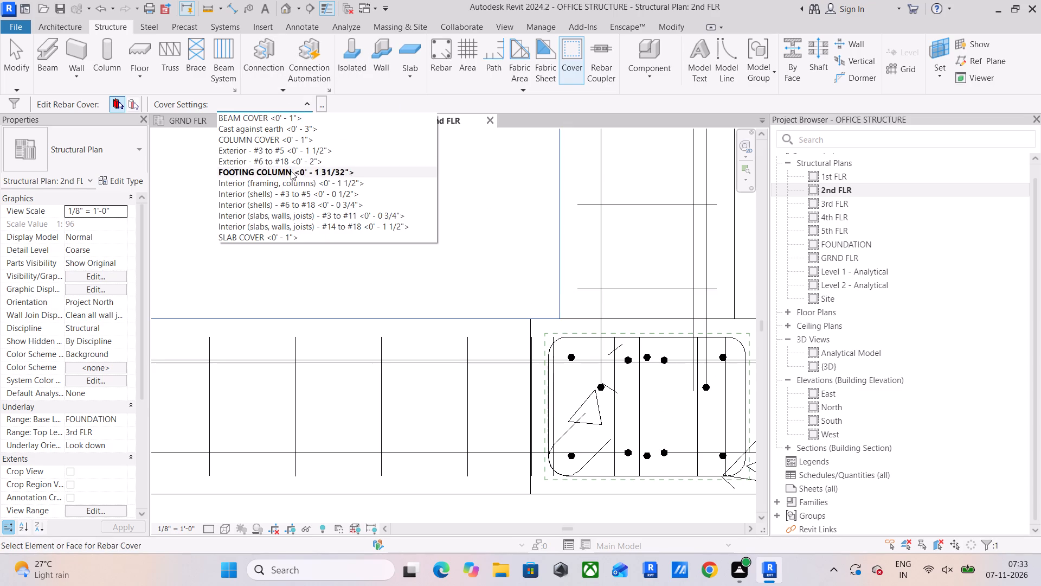
pyautogui.click(275, 235)
# Create a 6" Foundation Slab on 2nd FLR over the manager room, with a rectangular boundary about 11' 10" by 9' 5" between the beams.
pyautogui.scroll(-12, 252, 186)
pyautogui.moveTo(281, 219); pyautogui.dragTo(560, 382, button='middle')
pyautogui.scroll(-9, 501, 331)
pyautogui.moveTo(503, 329); pyautogui.dragTo(526, 357, button='middle')
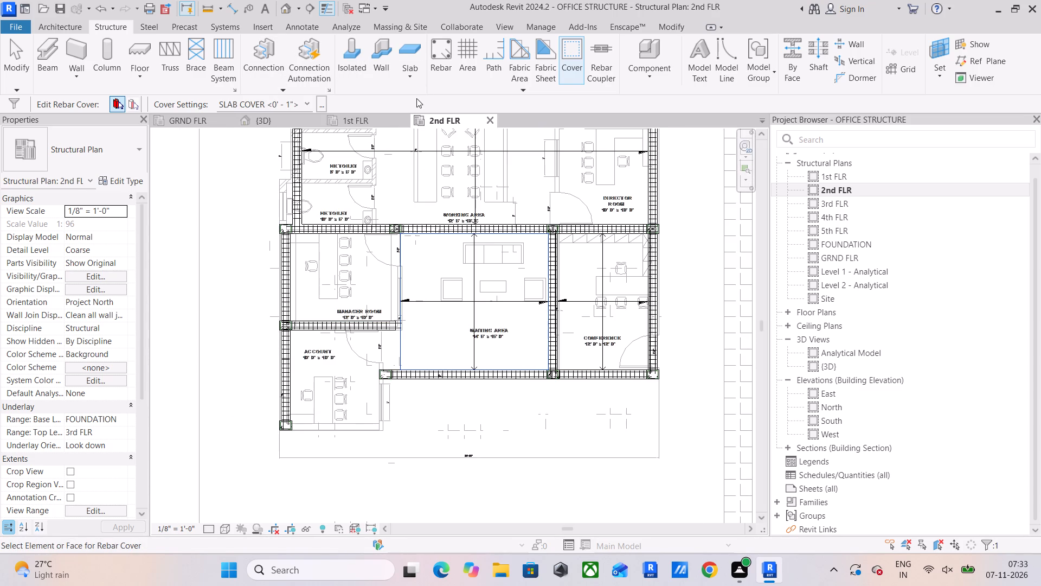
pyautogui.click(403, 52)
pyautogui.click(684, 48)
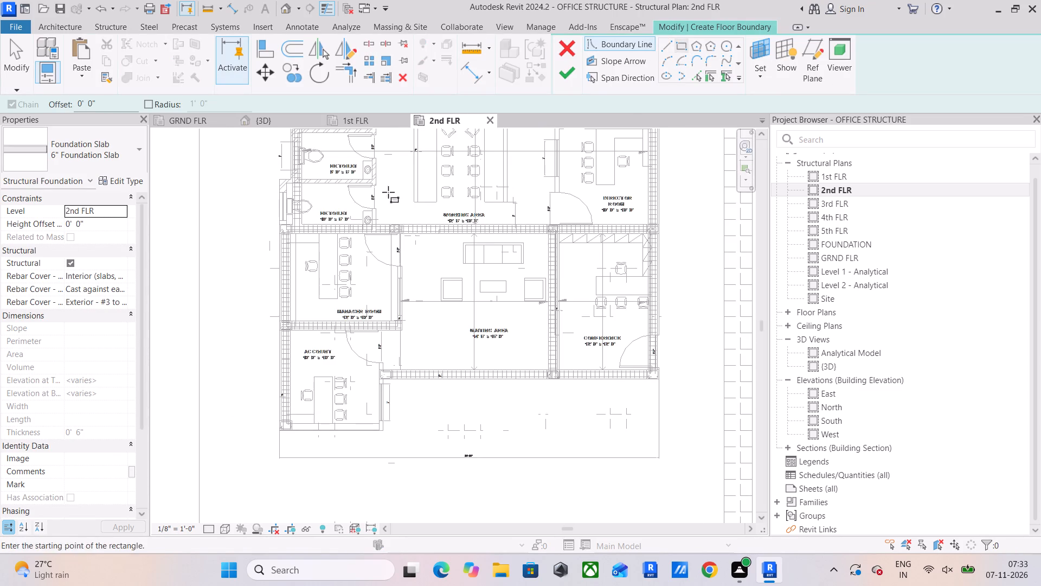
pyautogui.scroll(6, 309, 245)
pyautogui.scroll(6, 513, 401)
pyautogui.moveTo(518, 422); pyautogui.dragTo(486, 290, button='middle')
pyautogui.scroll(11, 497, 324)
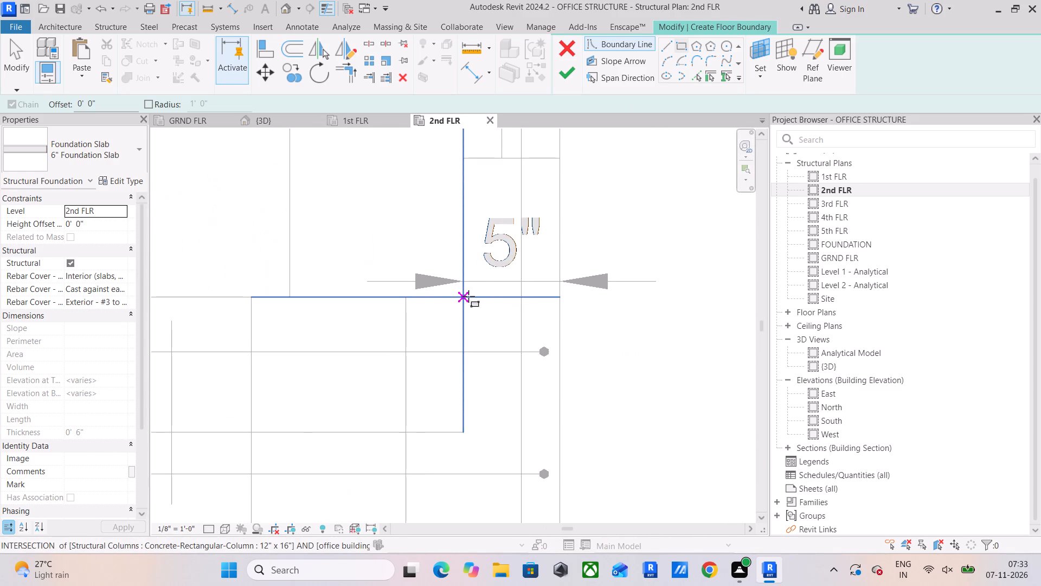
pyautogui.scroll(-6, 354, 289)
pyautogui.moveTo(353, 294); pyautogui.dragTo(365, 317, button='middle')
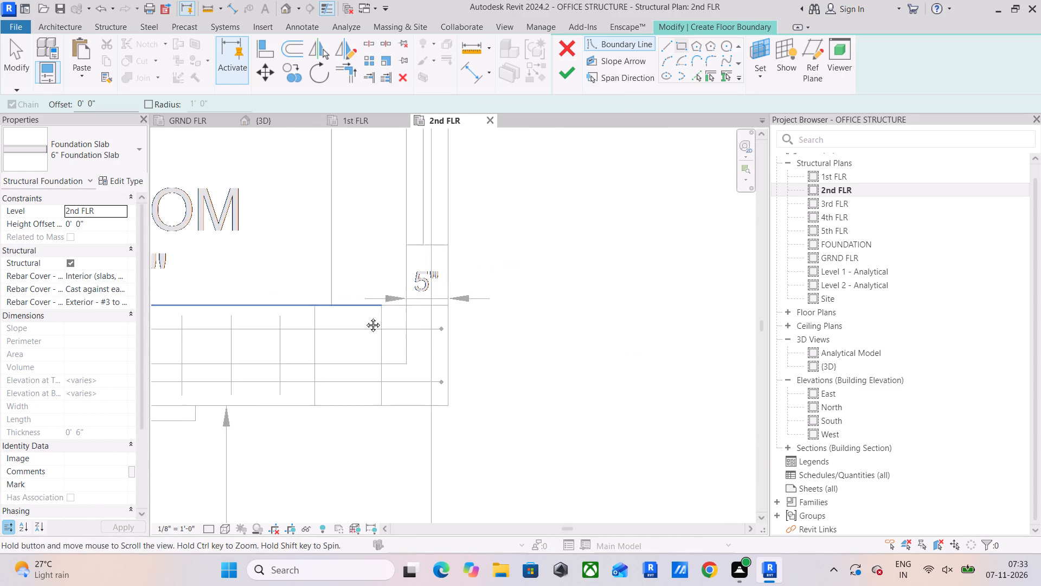
pyautogui.moveTo(365, 317); pyautogui.dragTo(388, 374, button='middle')
pyautogui.scroll(-12, 389, 373)
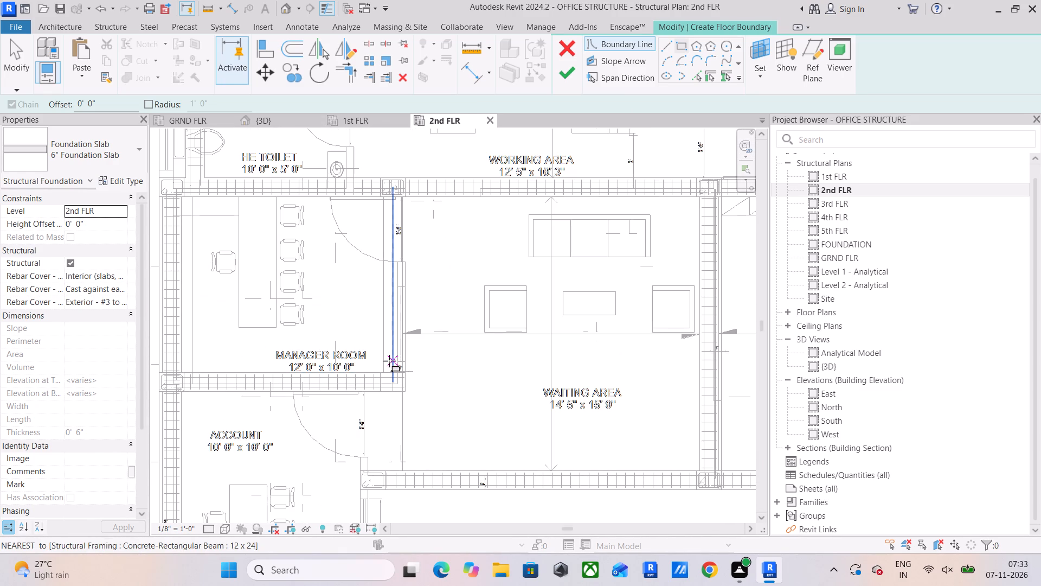
pyautogui.scroll(10, 399, 189)
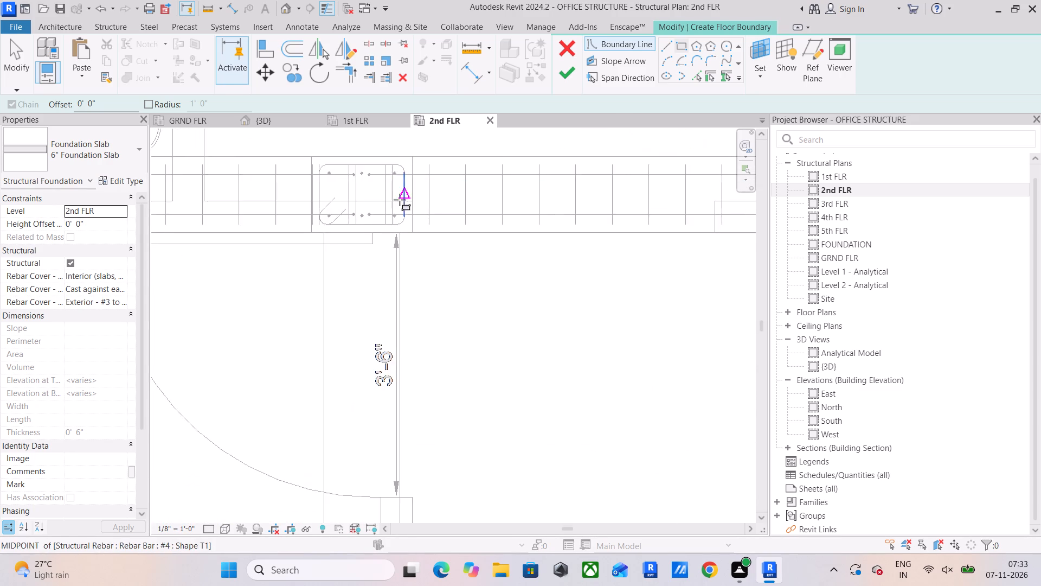
pyautogui.scroll(5, 397, 200)
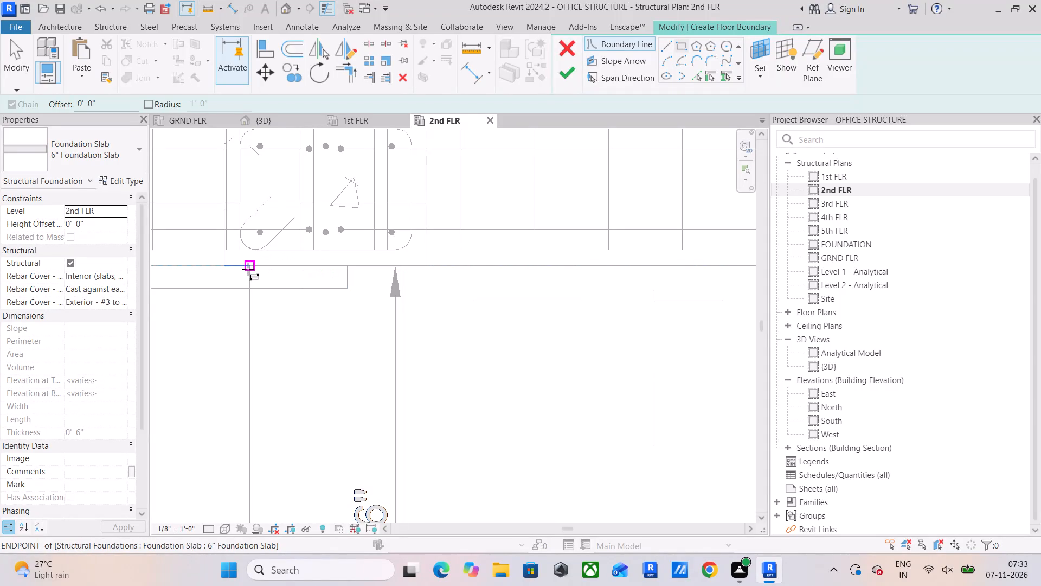
pyautogui.click(399, 265)
pyautogui.scroll(-6, 243, 345)
pyautogui.moveTo(241, 345); pyautogui.dragTo(430, 198, button='middle')
pyautogui.scroll(-6, 422, 250)
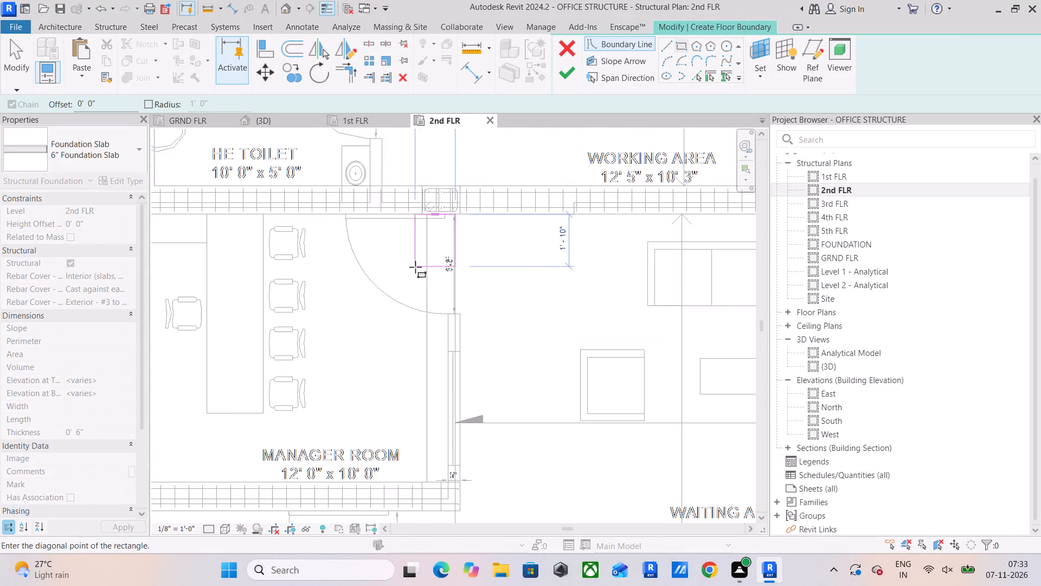
pyautogui.scroll(-2, 415, 267)
pyautogui.moveTo(415, 267); pyautogui.dragTo(571, 219, button='middle')
pyautogui.scroll(5, 330, 385)
pyautogui.scroll(6, 377, 347)
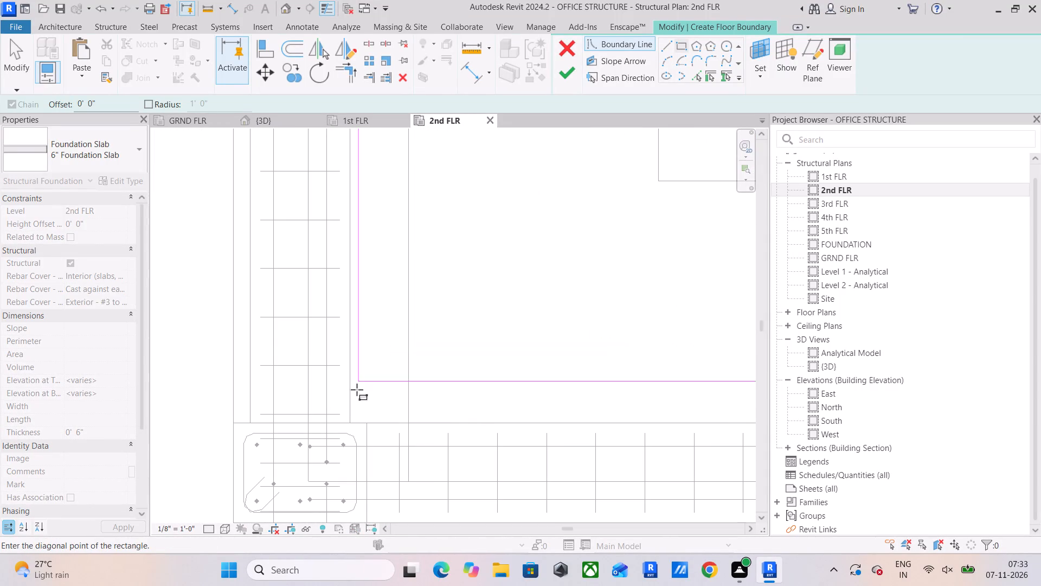
pyautogui.click(352, 420)
pyautogui.scroll(-12, 389, 368)
pyautogui.moveTo(478, 341); pyautogui.dragTo(432, 358, button='middle')
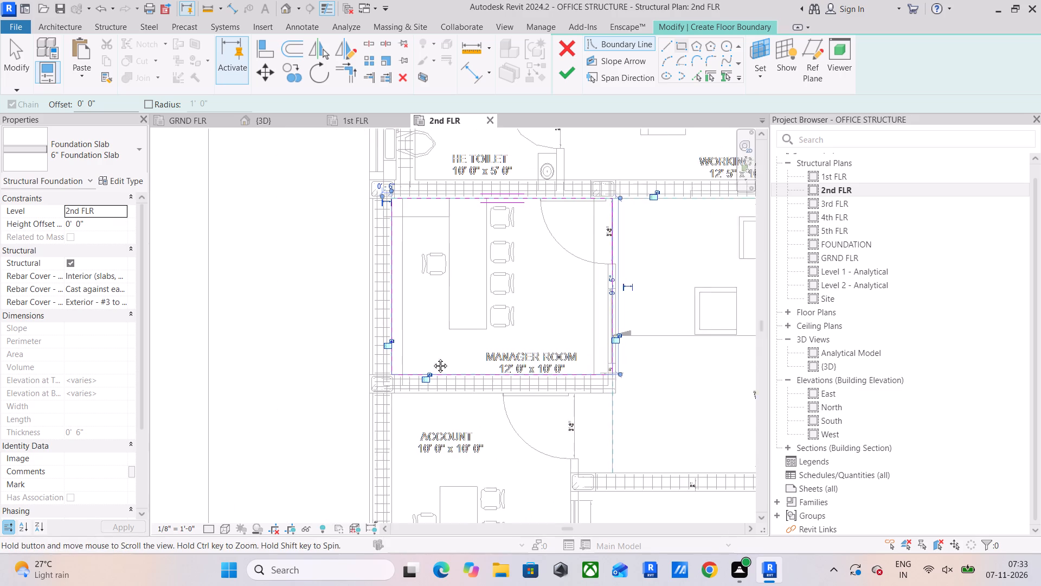
pyautogui.moveTo(432, 358); pyautogui.dragTo(416, 364, button='middle')
pyautogui.scroll(6, 606, 390)
pyautogui.scroll(6, 530, 400)
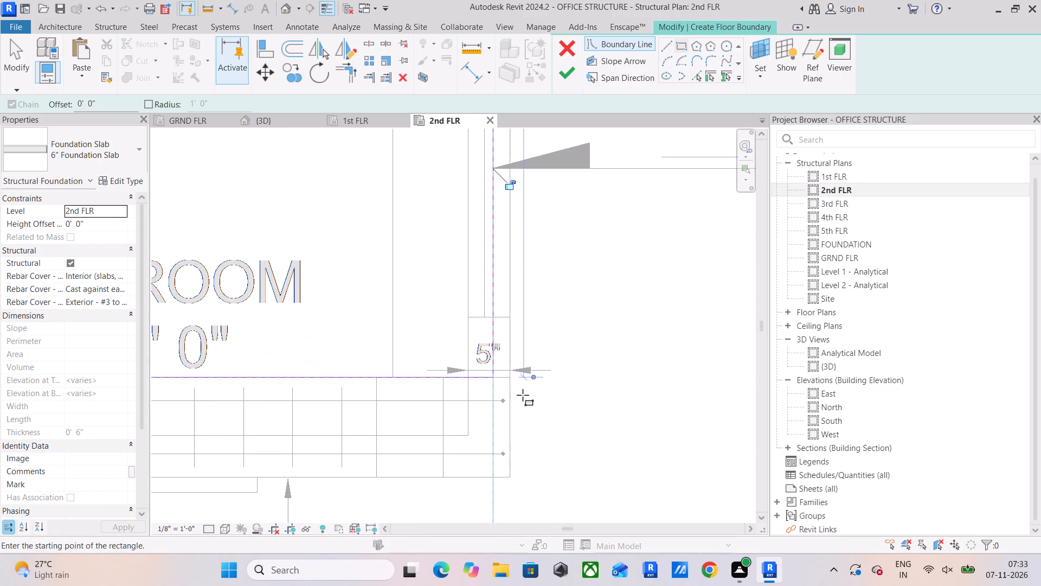
pyautogui.scroll(6, 515, 366)
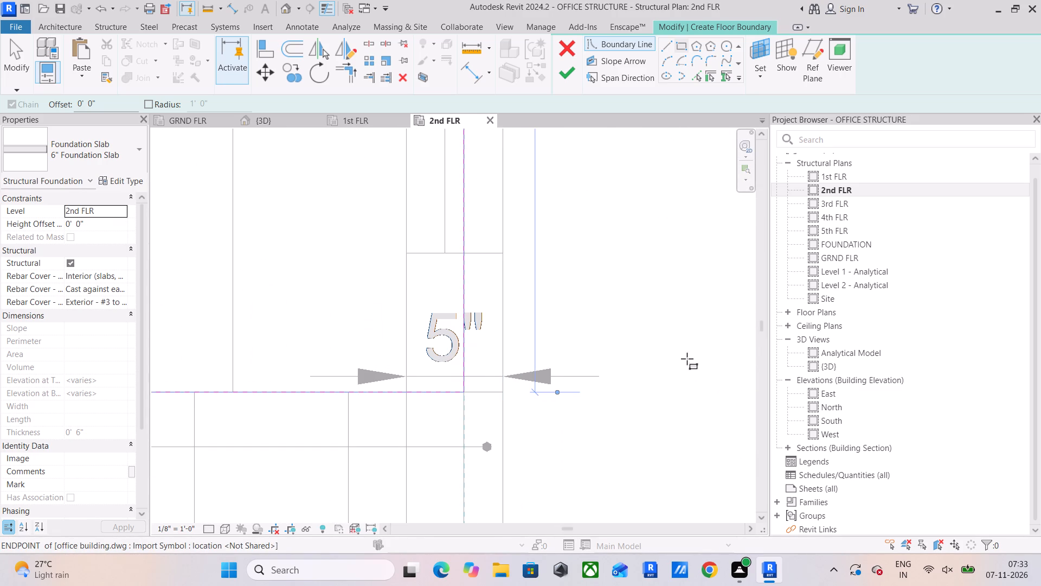
pyautogui.click(571, 71)
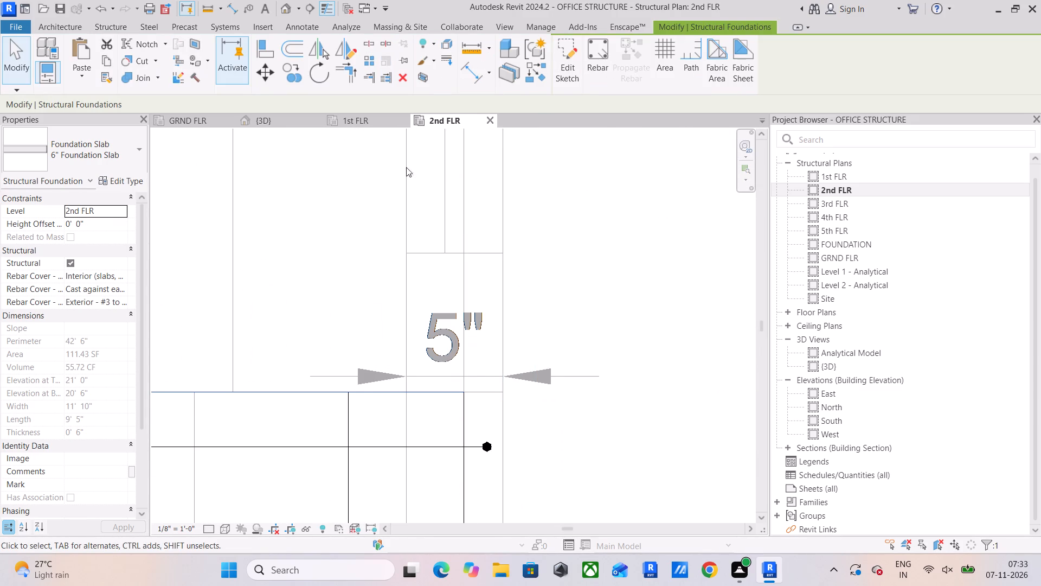
# Set the rebar cover of the new manager room slab to SLAB COVER <0' - 1">.
pyautogui.click(126, 22)
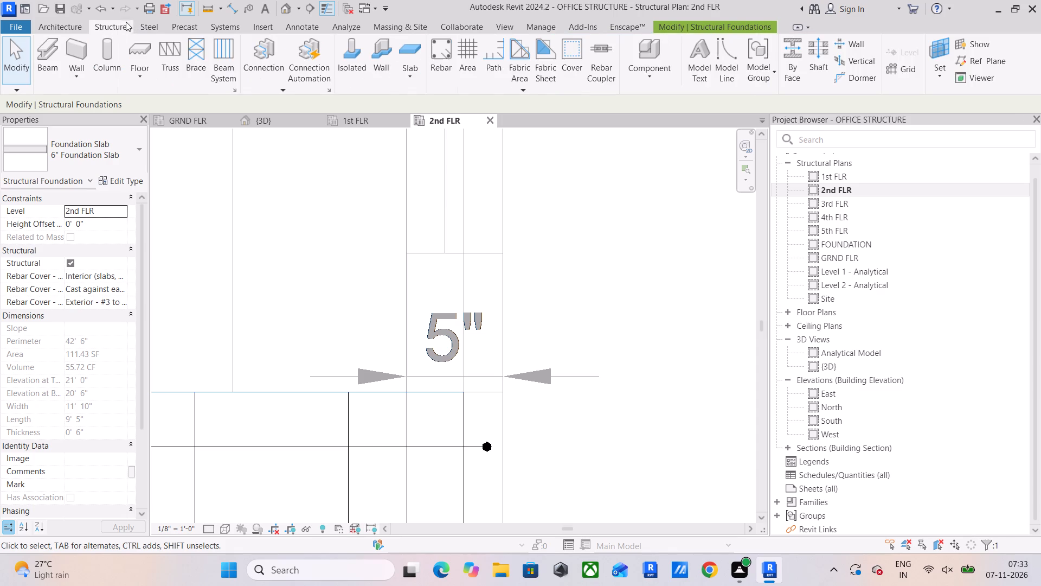
pyautogui.click(575, 53)
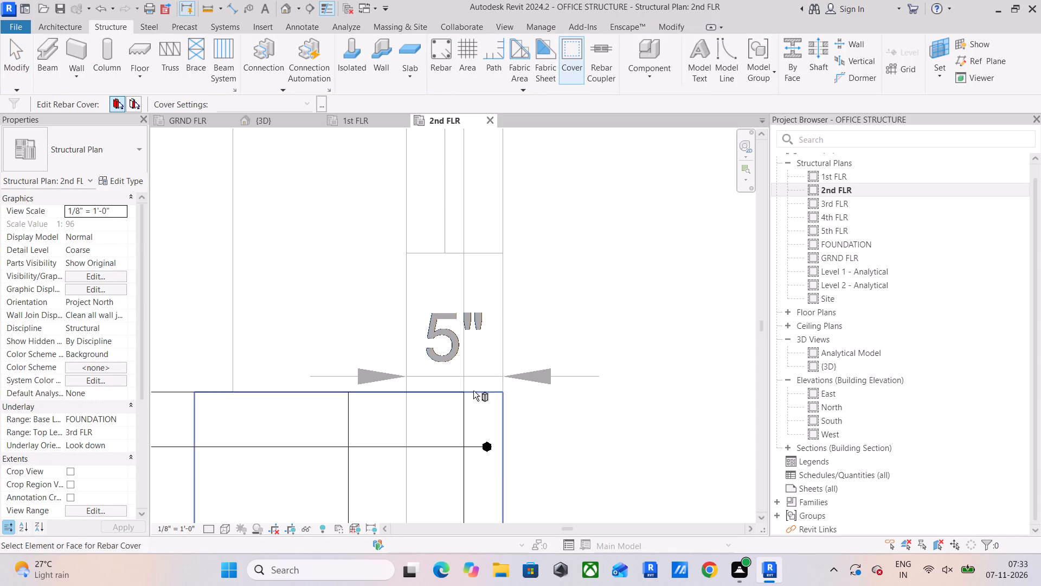
pyautogui.click(459, 388)
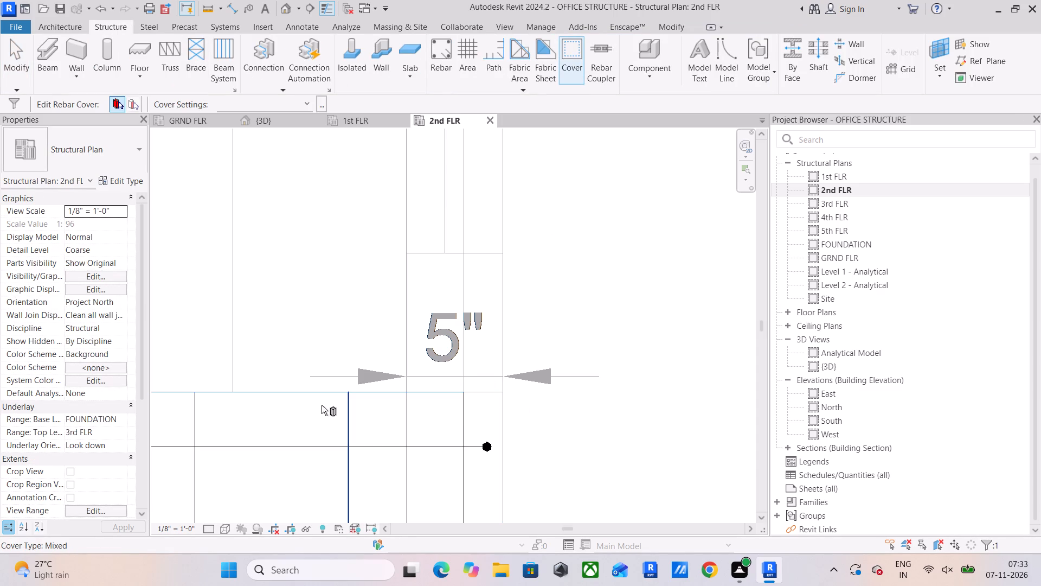
pyautogui.scroll(-10, 229, 412)
pyautogui.moveTo(288, 429); pyautogui.dragTo(547, 521, button='middle')
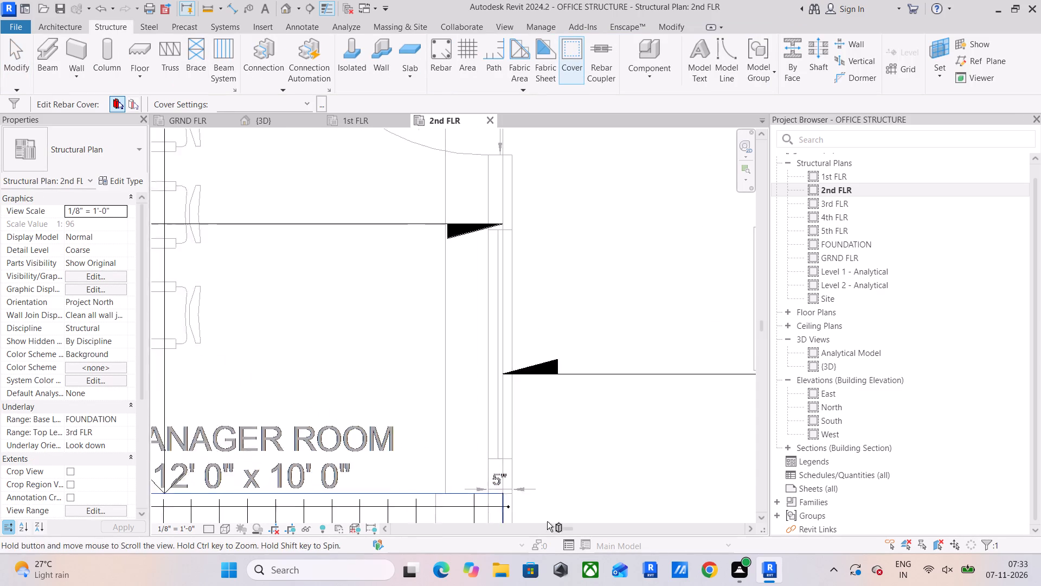
pyautogui.moveTo(547, 521); pyautogui.dragTo(526, 520, button='middle')
pyautogui.scroll(-4, 522, 455)
pyautogui.scroll(-5, 309, 219)
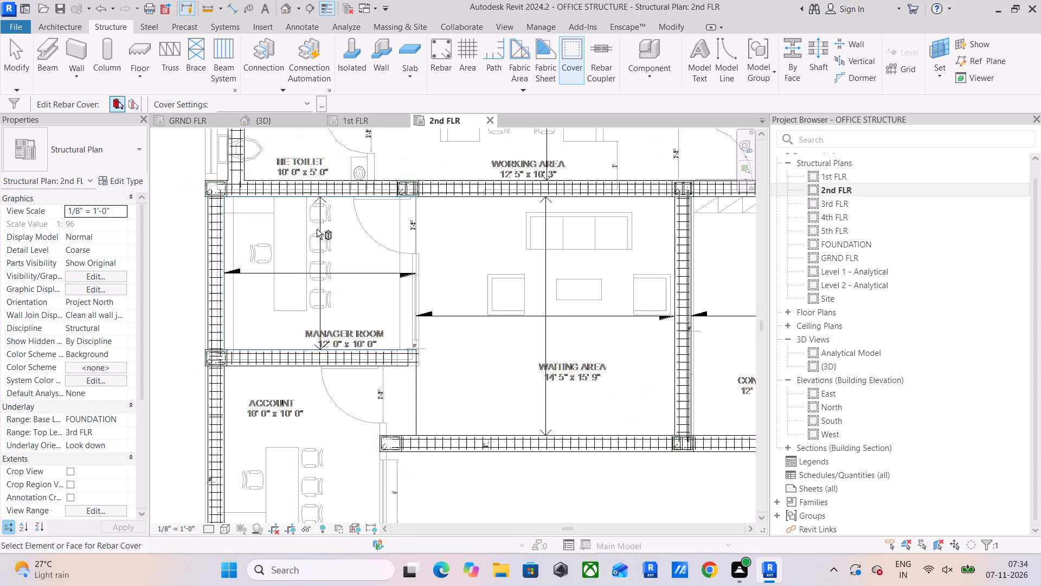
pyautogui.scroll(1, 243, 124)
pyautogui.click(304, 99)
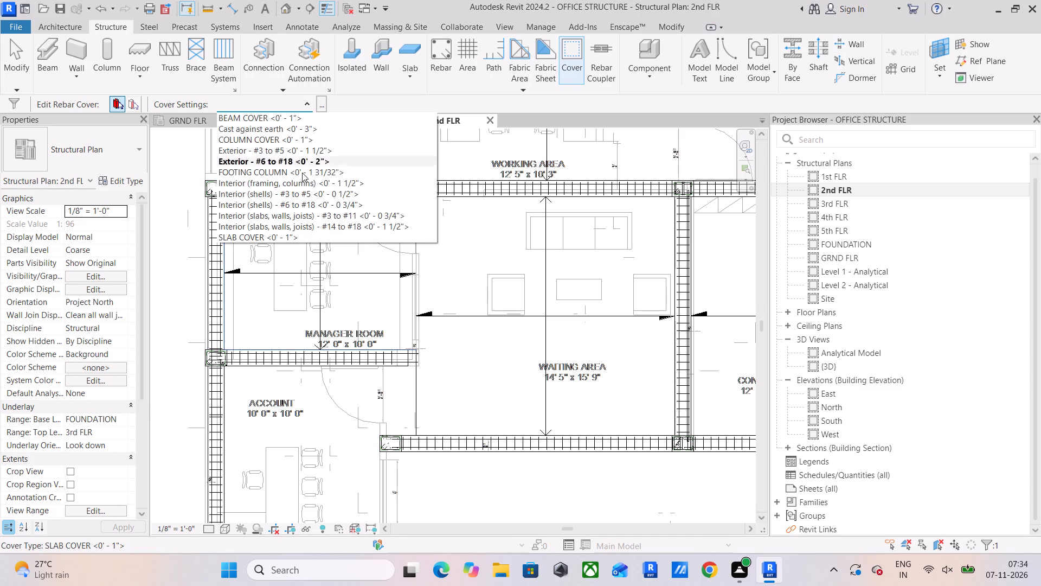
pyautogui.click(293, 239)
# Set the rebar cover of the beam between the manager room and the account room to BEAM COVER <0' - 1">.
pyautogui.scroll(4, 263, 290)
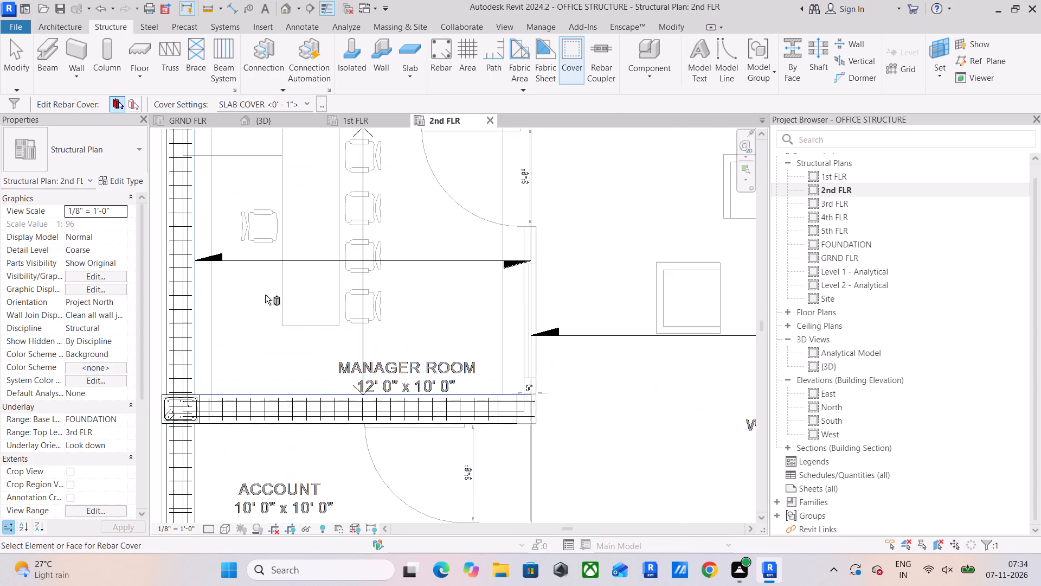
pyautogui.scroll(4, 284, 325)
pyautogui.scroll(-1, 285, 327)
pyautogui.moveTo(285, 328); pyautogui.dragTo(374, 218, button='middle')
pyautogui.click(403, 361)
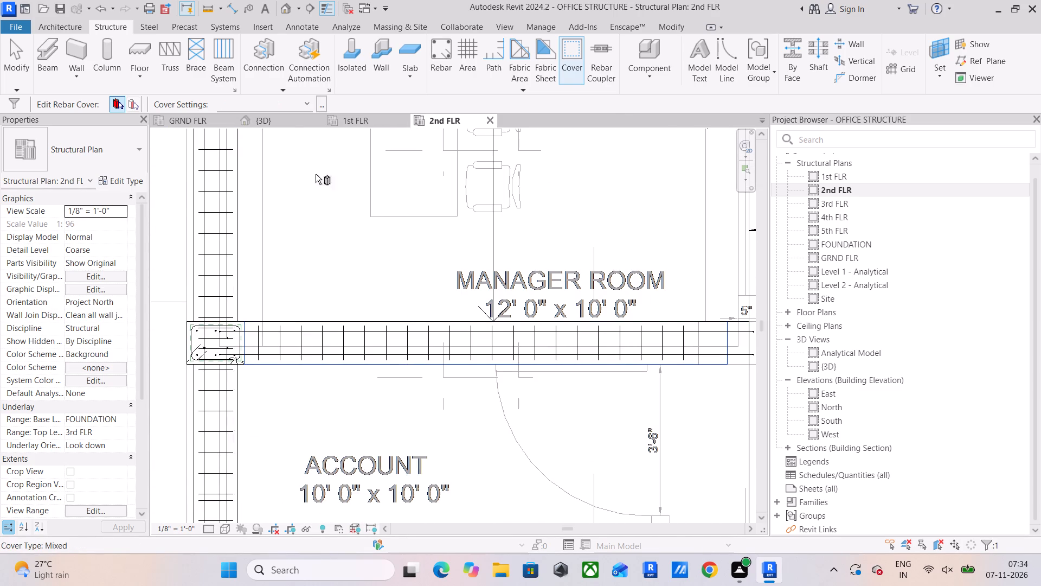
pyautogui.click(311, 101)
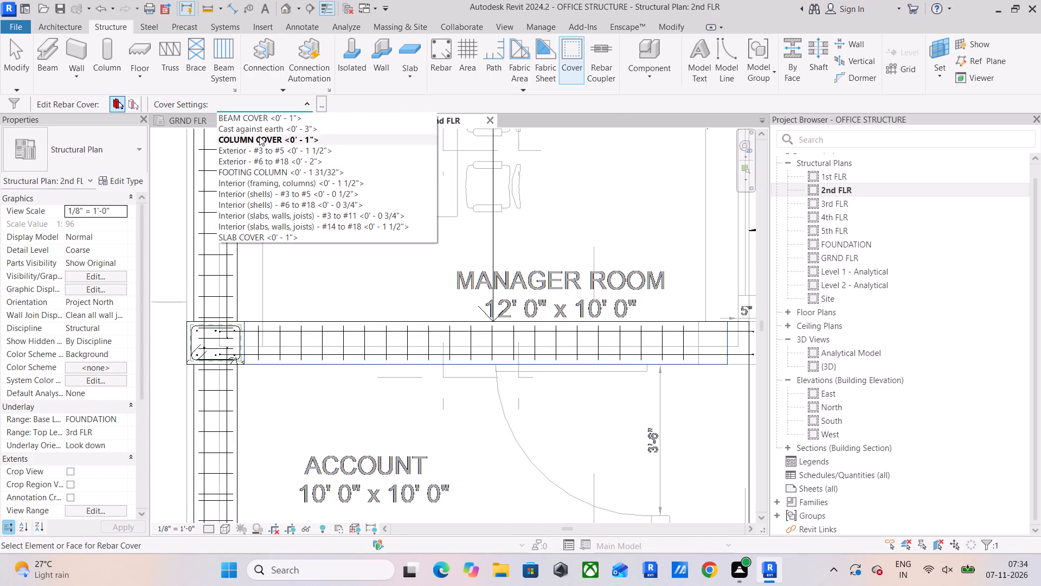
pyautogui.click(265, 118)
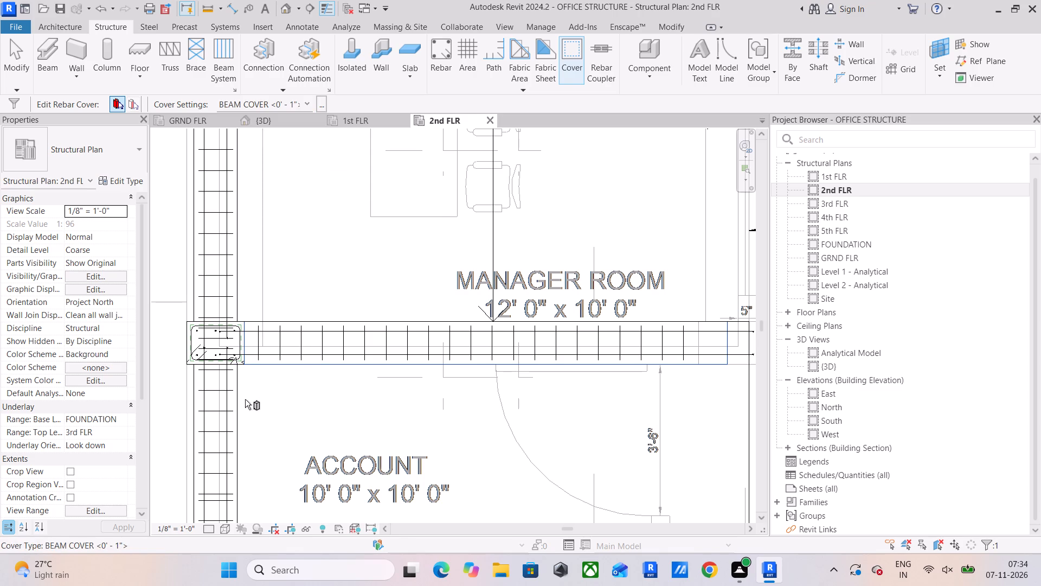
# Check the rebar cover assigned to the outer beams along the account and manager rooms and to the working area and manager room slabs.
pyautogui.click(234, 409)
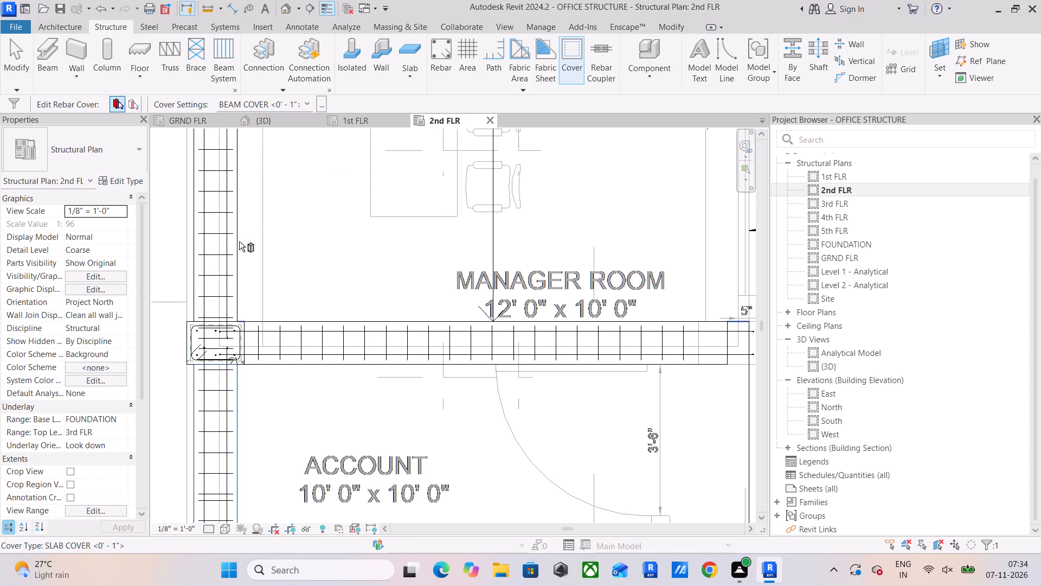
pyautogui.click(195, 263)
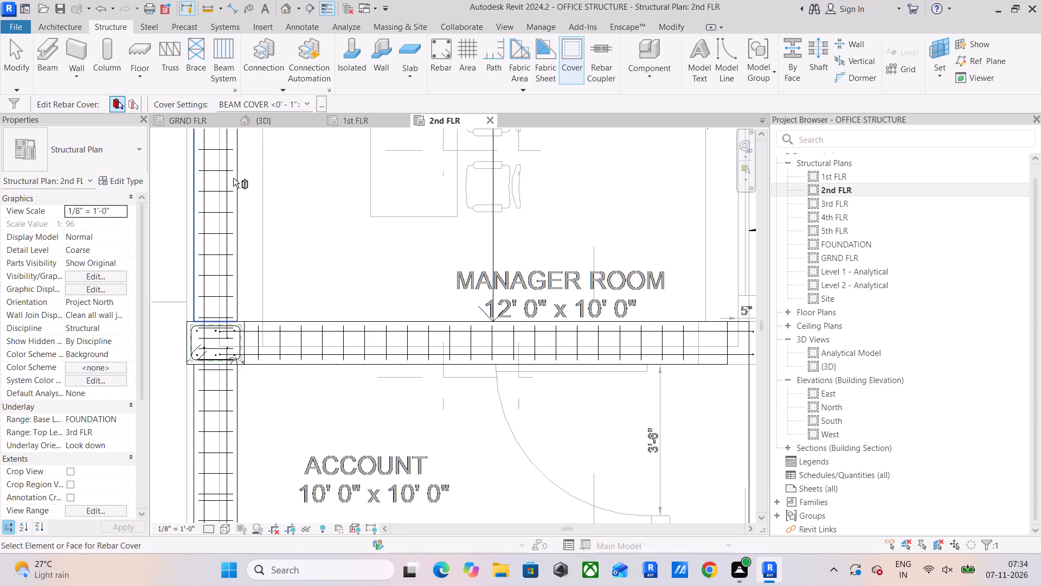
pyautogui.scroll(-4, 236, 182)
pyautogui.moveTo(247, 215); pyautogui.dragTo(267, 413, button='middle')
pyautogui.click(326, 200)
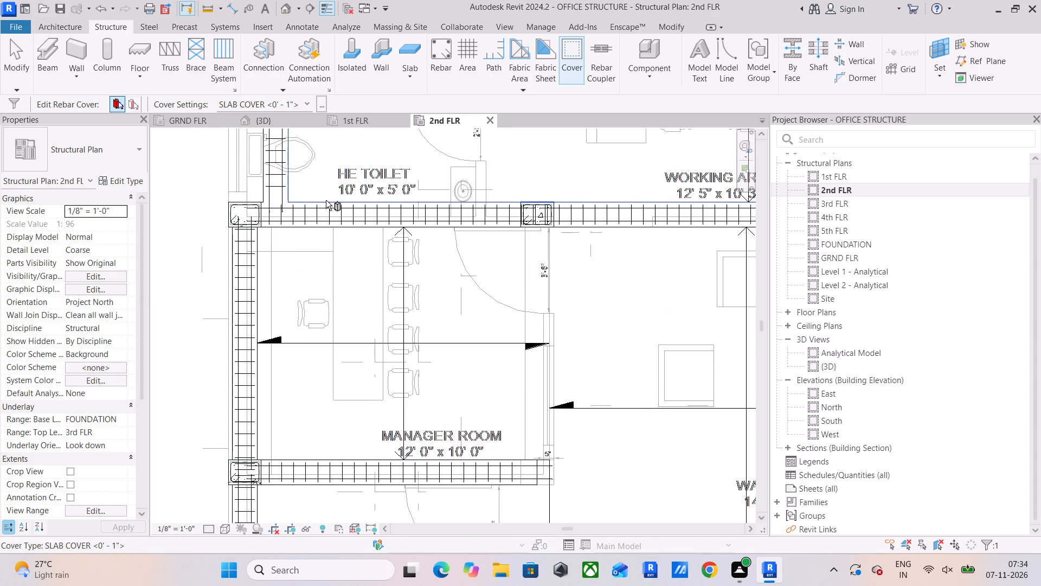
pyautogui.moveTo(348, 196); pyautogui.dragTo(366, 294, button='middle')
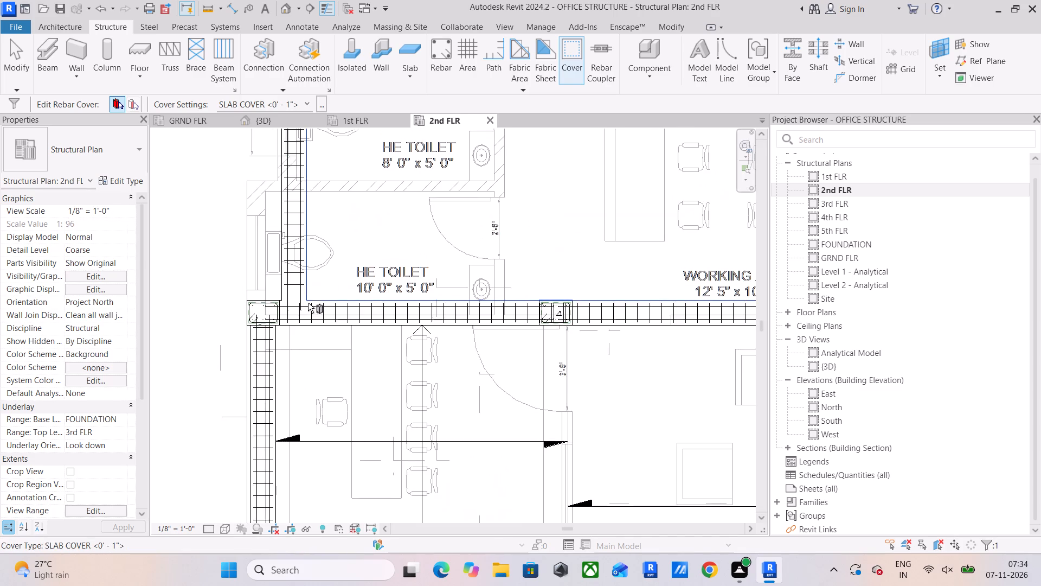
pyautogui.scroll(5, 308, 303)
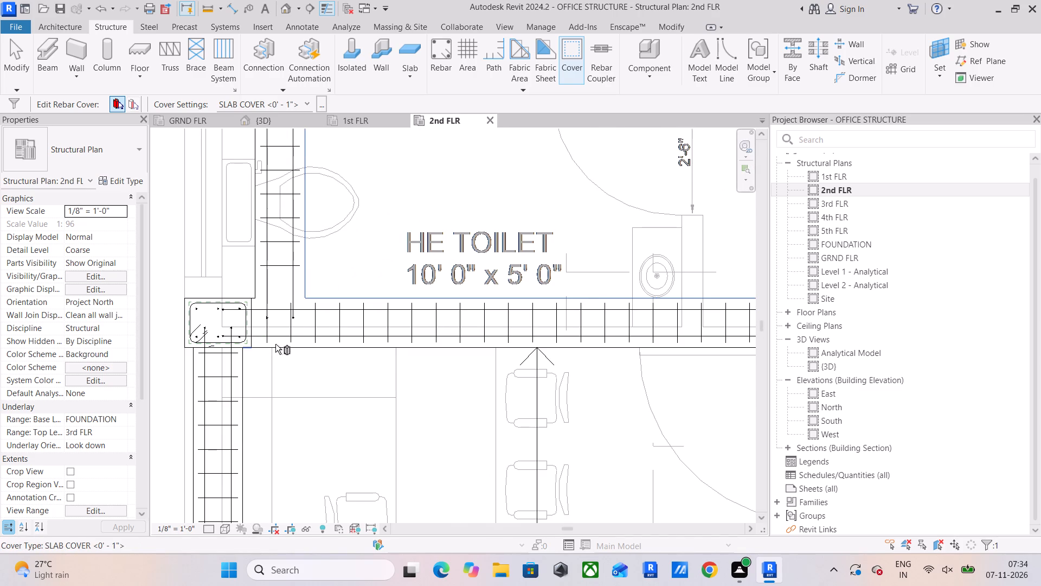
pyautogui.scroll(-5, 385, 340)
pyautogui.moveTo(428, 335); pyautogui.dragTo(346, 340, button='middle')
pyautogui.scroll(10, 480, 353)
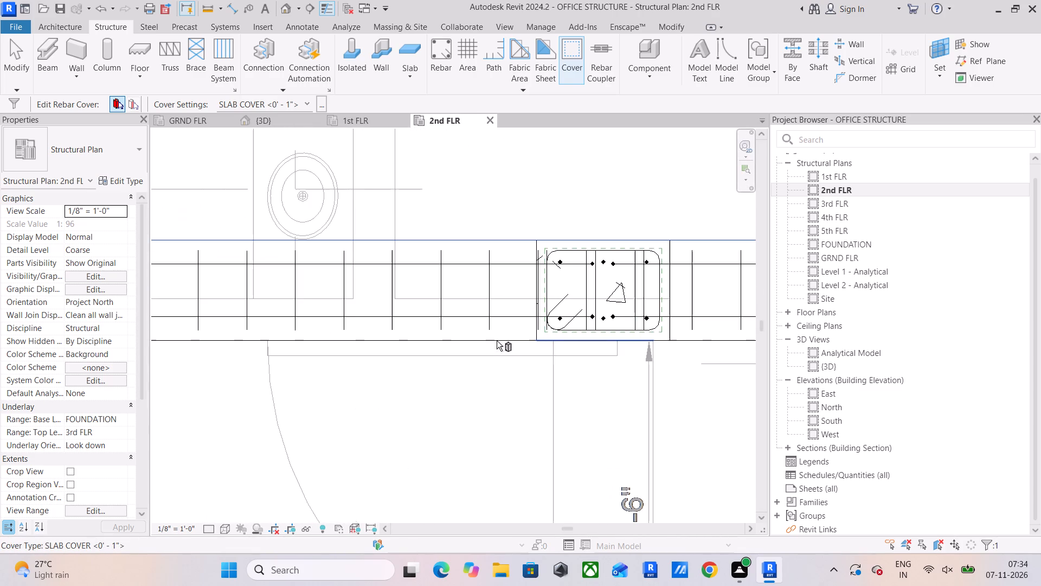
pyautogui.click(497, 341)
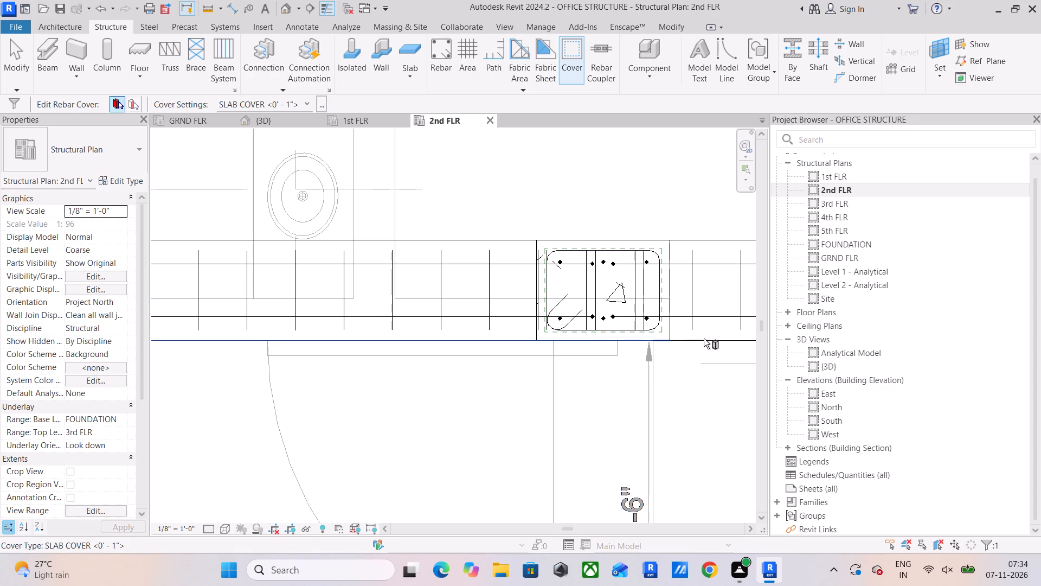
pyautogui.scroll(-4, 704, 339)
pyautogui.moveTo(711, 350); pyautogui.dragTo(531, 384, button='middle')
pyautogui.press('Escape')
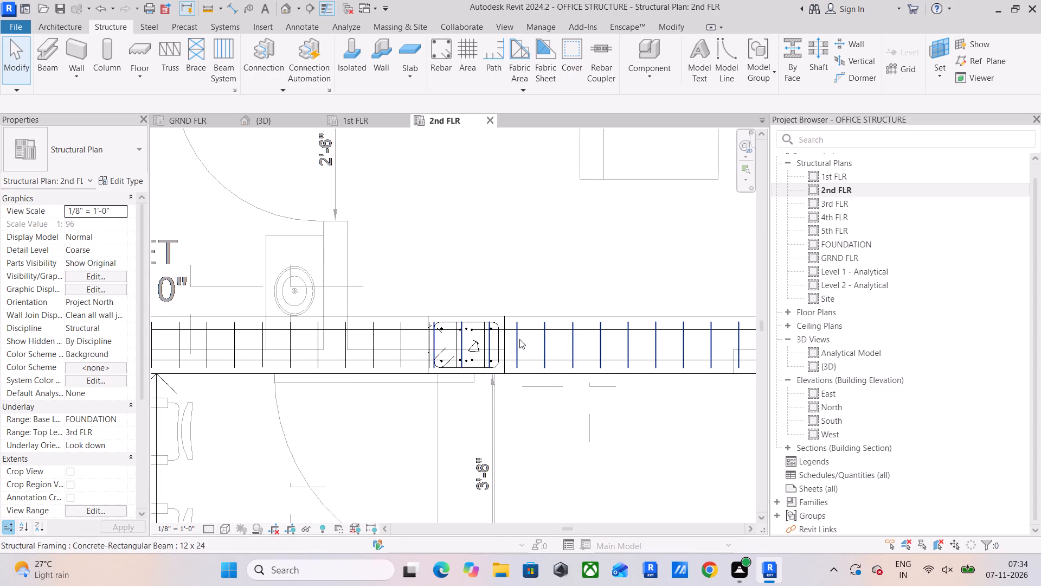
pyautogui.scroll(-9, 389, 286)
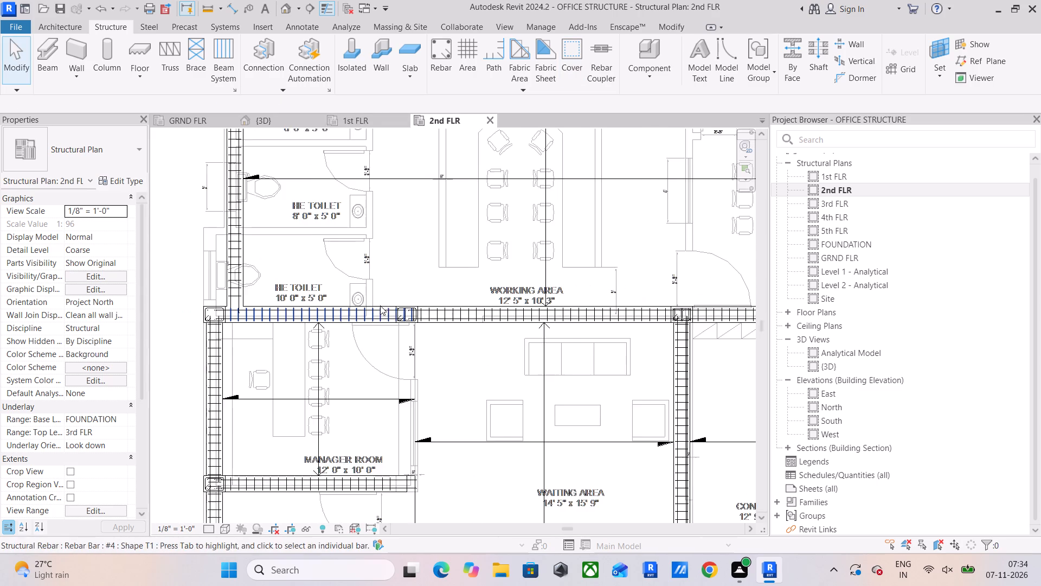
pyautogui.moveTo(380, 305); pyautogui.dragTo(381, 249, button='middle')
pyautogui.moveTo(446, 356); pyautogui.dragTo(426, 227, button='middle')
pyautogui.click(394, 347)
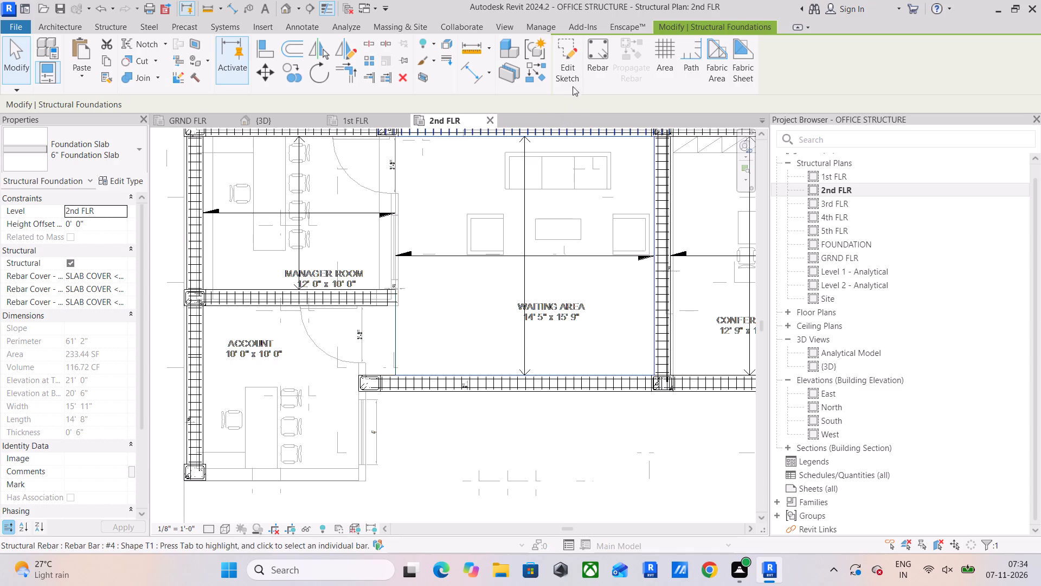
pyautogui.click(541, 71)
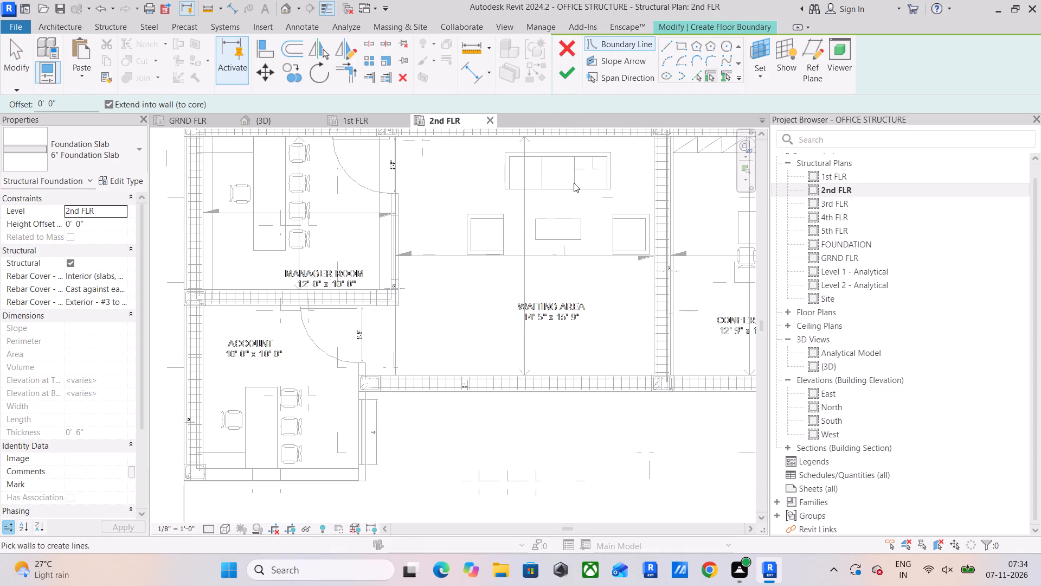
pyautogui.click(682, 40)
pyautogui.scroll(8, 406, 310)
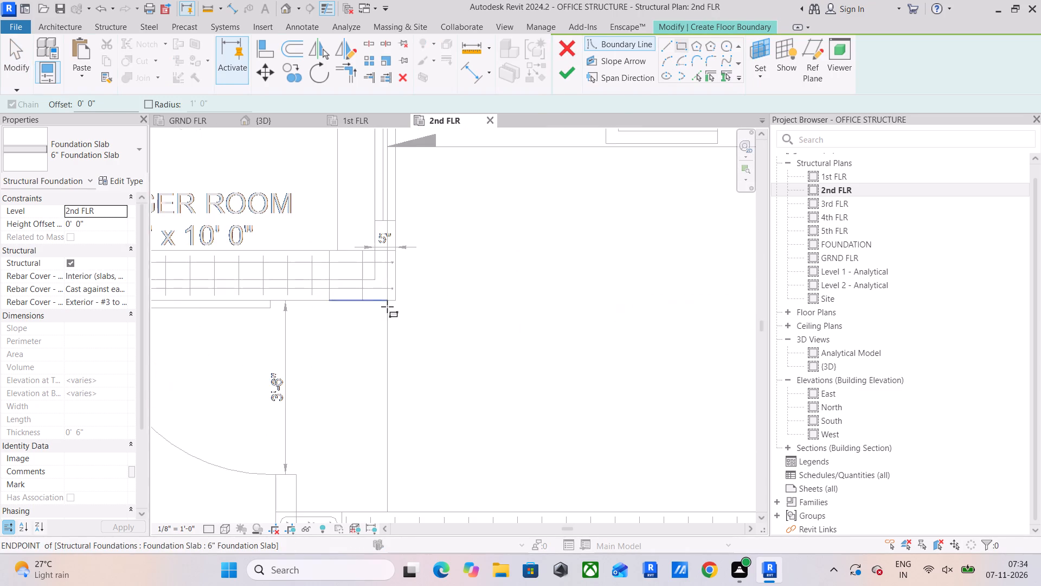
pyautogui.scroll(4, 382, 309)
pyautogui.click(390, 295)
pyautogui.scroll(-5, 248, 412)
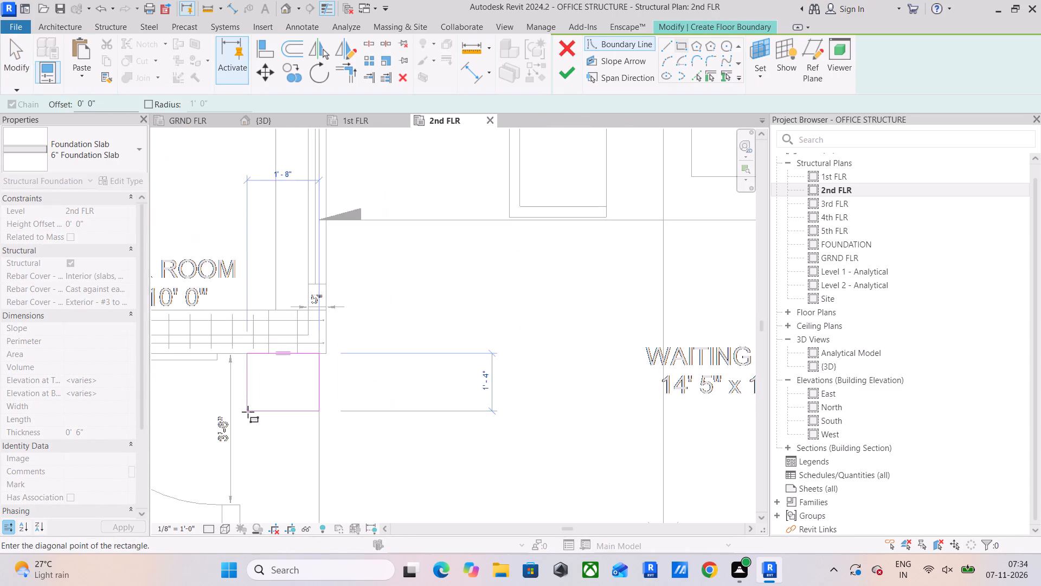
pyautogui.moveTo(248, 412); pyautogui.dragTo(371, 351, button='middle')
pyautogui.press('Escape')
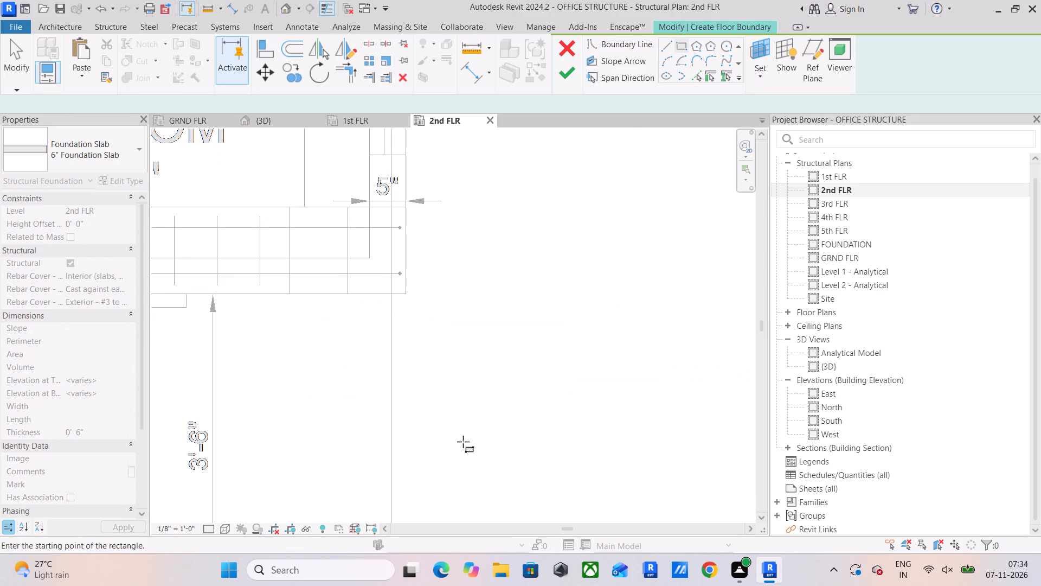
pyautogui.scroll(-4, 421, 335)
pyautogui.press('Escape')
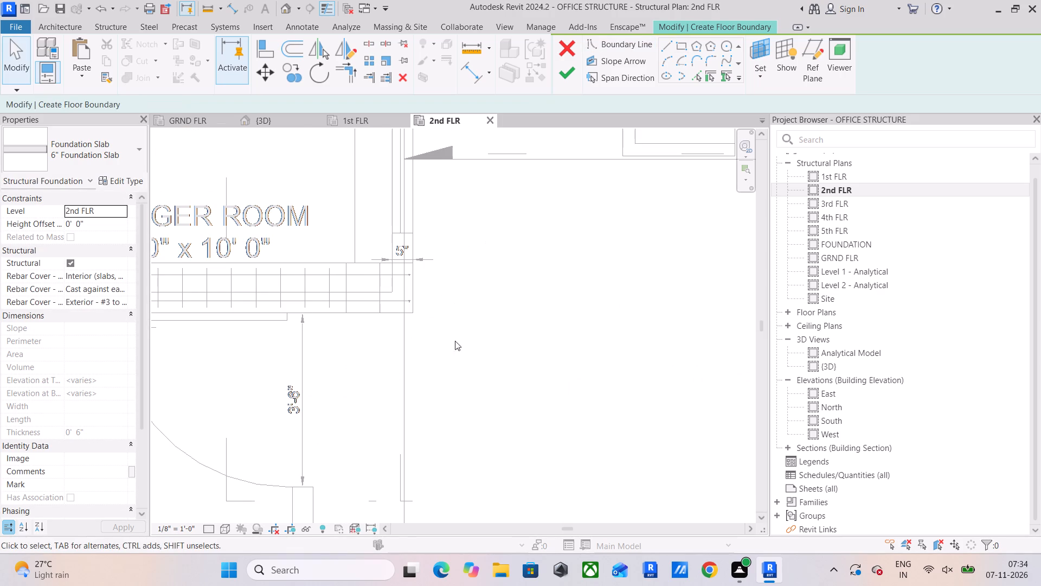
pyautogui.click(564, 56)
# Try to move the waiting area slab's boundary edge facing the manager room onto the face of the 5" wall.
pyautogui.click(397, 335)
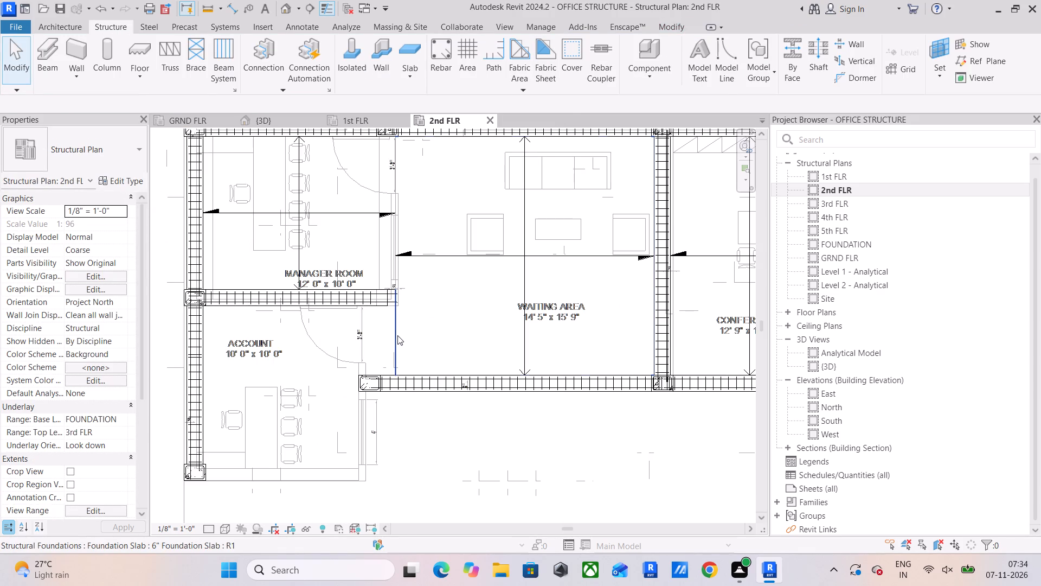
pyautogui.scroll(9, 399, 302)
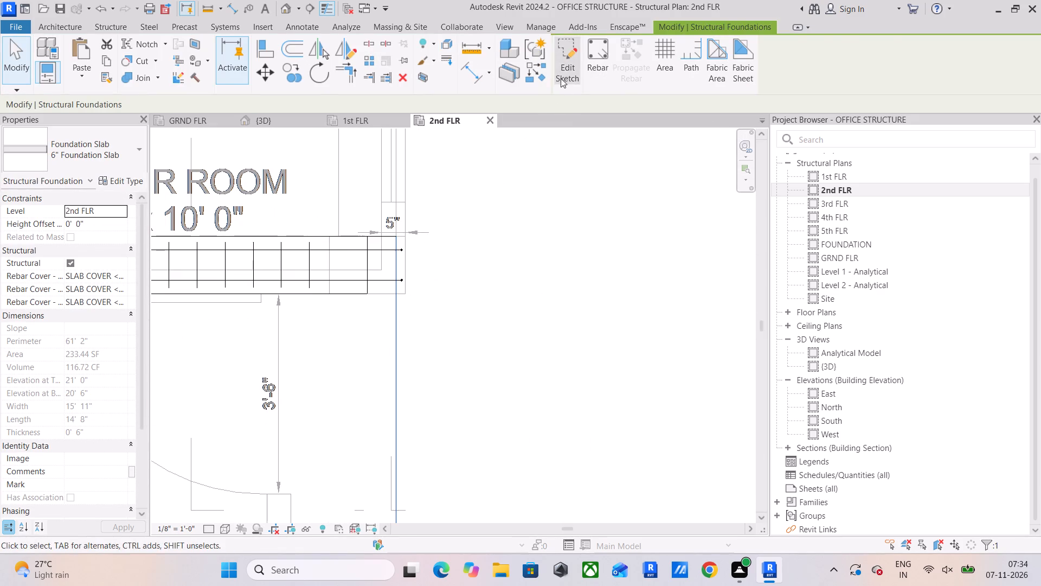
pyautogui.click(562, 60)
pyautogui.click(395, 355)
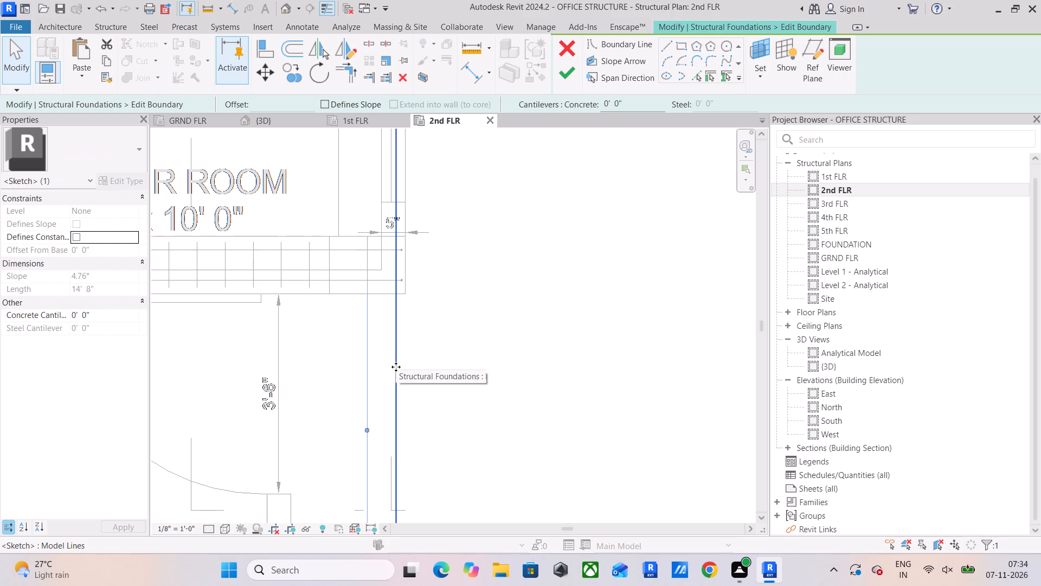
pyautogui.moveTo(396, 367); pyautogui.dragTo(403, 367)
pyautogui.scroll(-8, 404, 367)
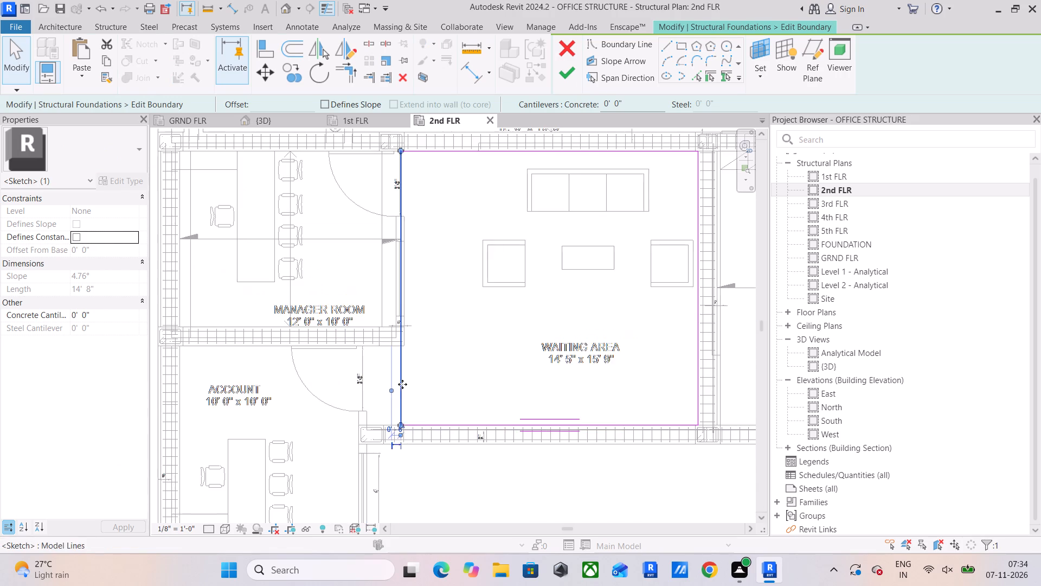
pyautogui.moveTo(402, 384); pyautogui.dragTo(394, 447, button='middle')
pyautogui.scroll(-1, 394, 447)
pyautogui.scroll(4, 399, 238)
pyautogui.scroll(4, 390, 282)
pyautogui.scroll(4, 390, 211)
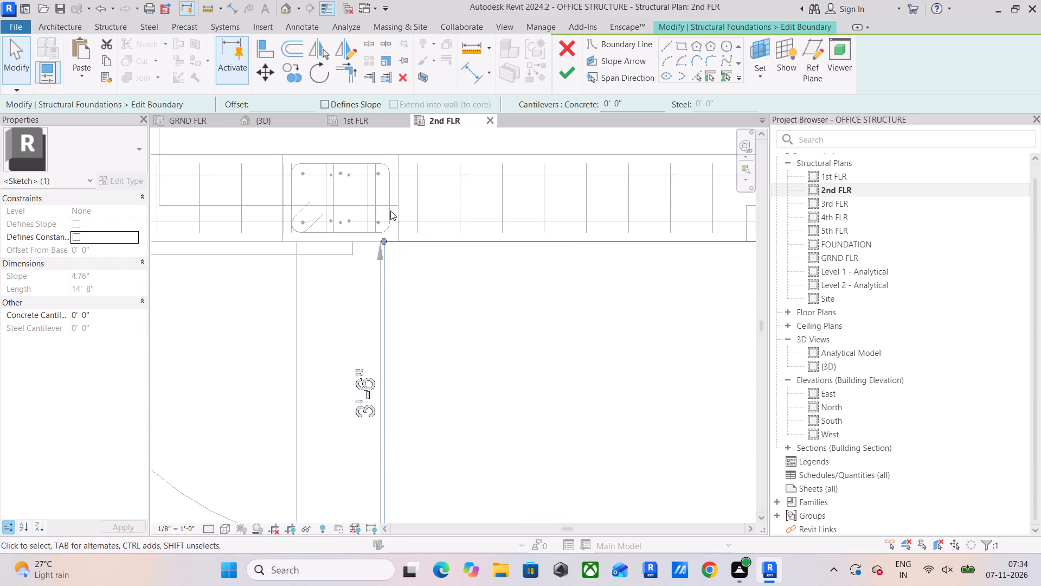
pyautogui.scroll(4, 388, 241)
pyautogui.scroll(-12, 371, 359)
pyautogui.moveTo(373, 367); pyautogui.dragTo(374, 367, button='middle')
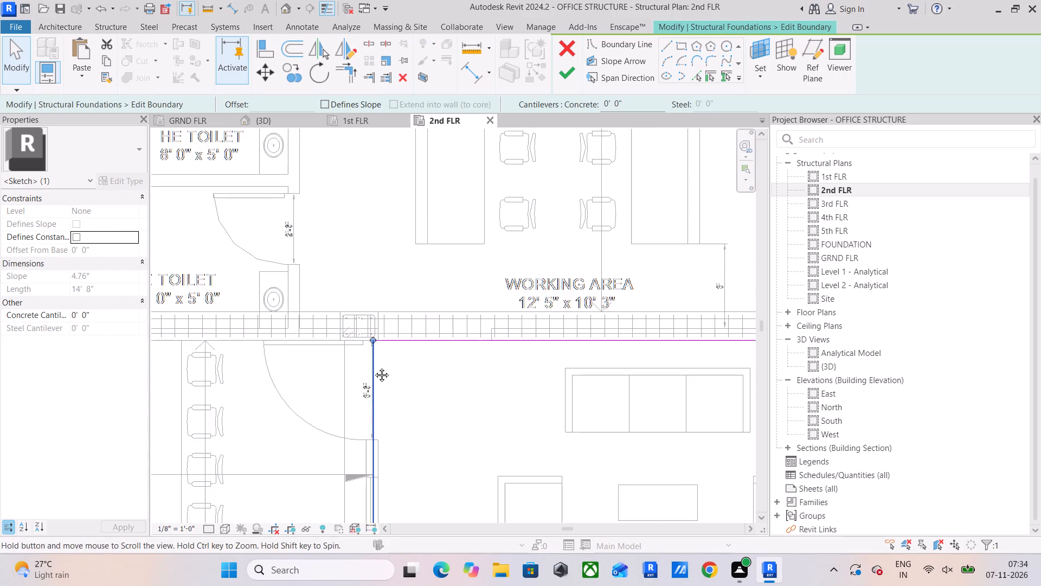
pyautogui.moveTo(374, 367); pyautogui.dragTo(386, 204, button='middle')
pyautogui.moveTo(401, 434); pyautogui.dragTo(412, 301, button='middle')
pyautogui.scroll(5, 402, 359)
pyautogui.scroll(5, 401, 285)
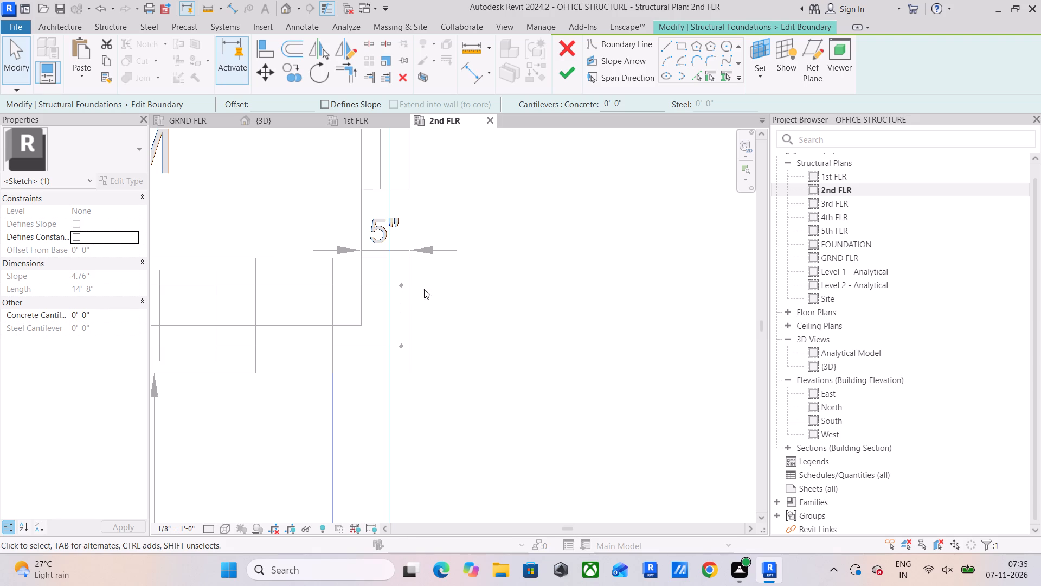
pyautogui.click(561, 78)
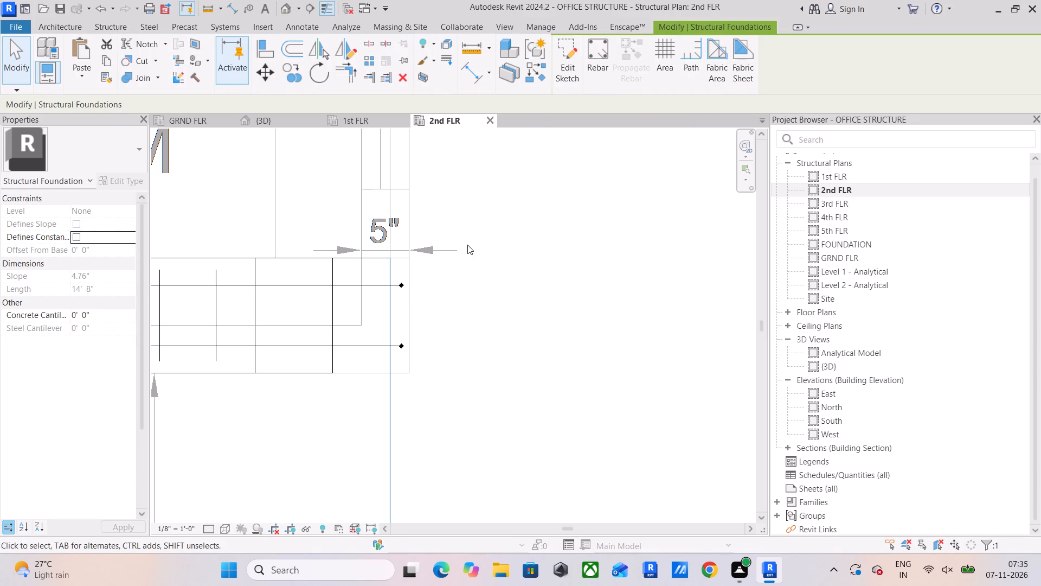
# Move the waiting area slab's boundary edge beside the manager room to the column face, making the slab 15' 9" wide.
pyautogui.scroll(-11, 469, 255)
pyautogui.moveTo(453, 272); pyautogui.dragTo(392, 492, button='middle')
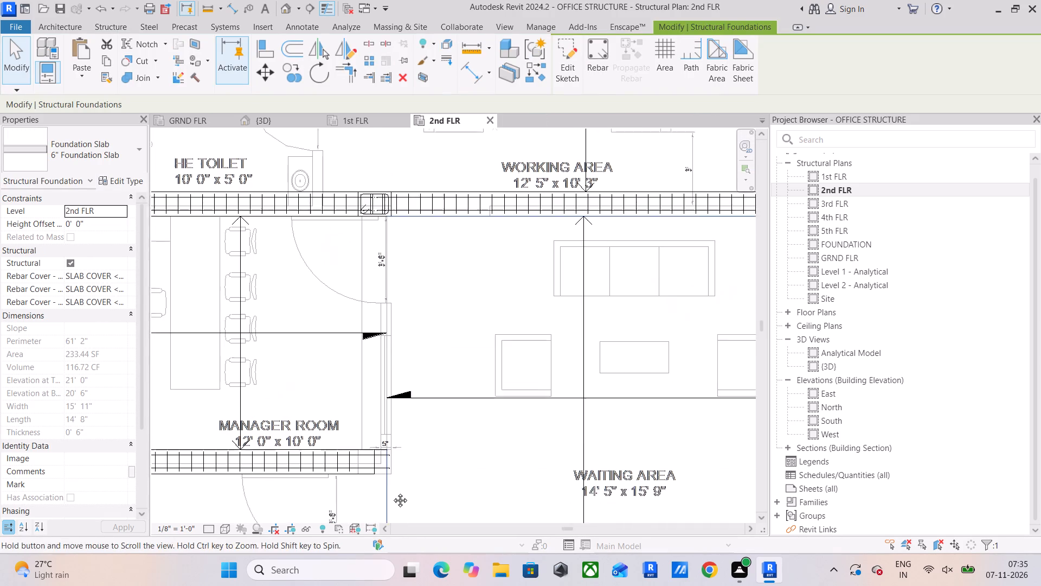
pyautogui.moveTo(392, 492); pyautogui.dragTo(392, 494, button='middle')
pyautogui.scroll(10, 397, 233)
pyautogui.scroll(4, 359, 276)
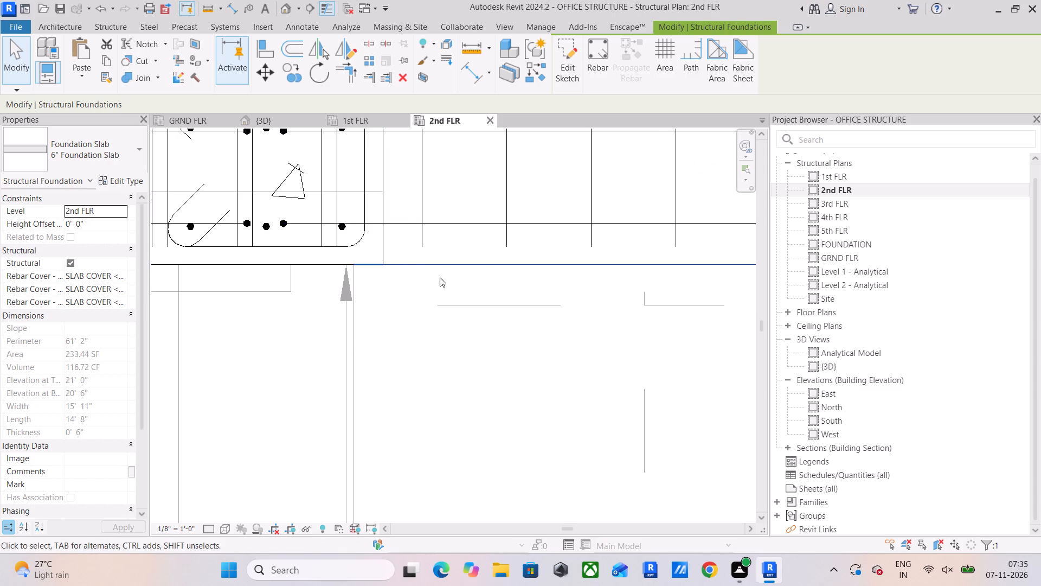
pyautogui.click(566, 67)
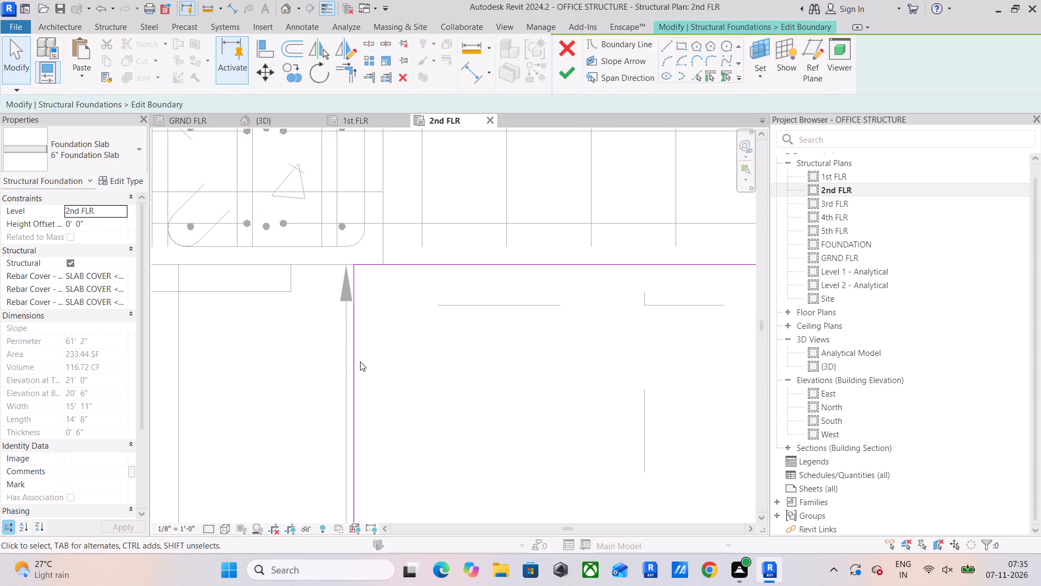
pyautogui.click(357, 370)
pyautogui.moveTo(355, 377); pyautogui.dragTo(385, 380)
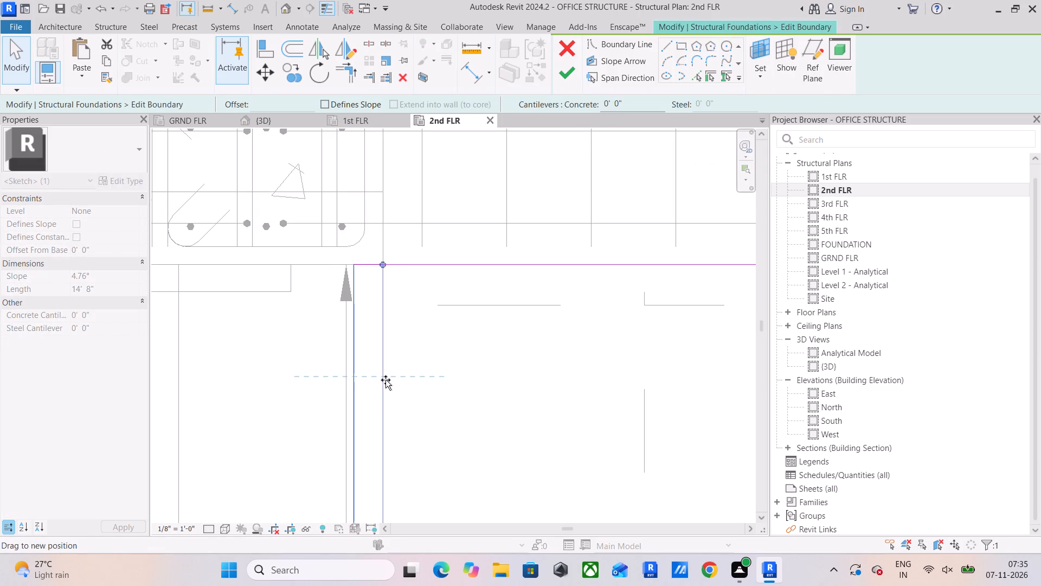
pyautogui.moveTo(385, 380); pyautogui.dragTo(385, 384)
pyautogui.scroll(-8, 386, 376)
pyautogui.moveTo(395, 413); pyautogui.dragTo(420, 172, button='middle')
pyautogui.scroll(-3, 415, 392)
pyautogui.moveTo(415, 393); pyautogui.dragTo(423, 177, button='middle')
pyautogui.scroll(5, 430, 340)
pyautogui.moveTo(411, 381); pyautogui.dragTo(438, 244, button='middle')
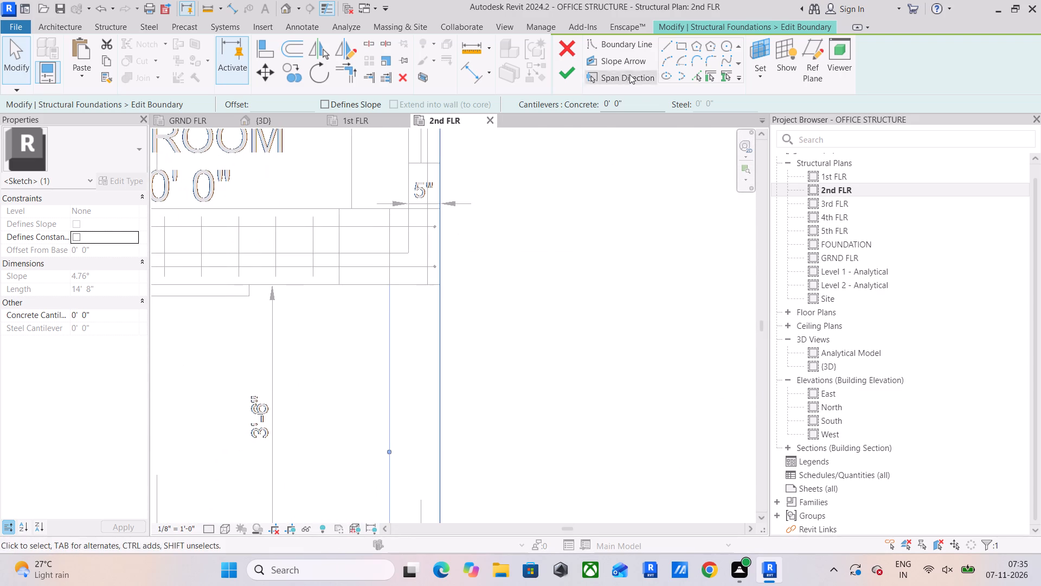
pyautogui.click(556, 75)
# Extend the manager room slab's boundary to the waiting area slab's edge, making it 12' 0" by 9' 5".
pyautogui.moveTo(426, 200); pyautogui.dragTo(427, 314, button='middle')
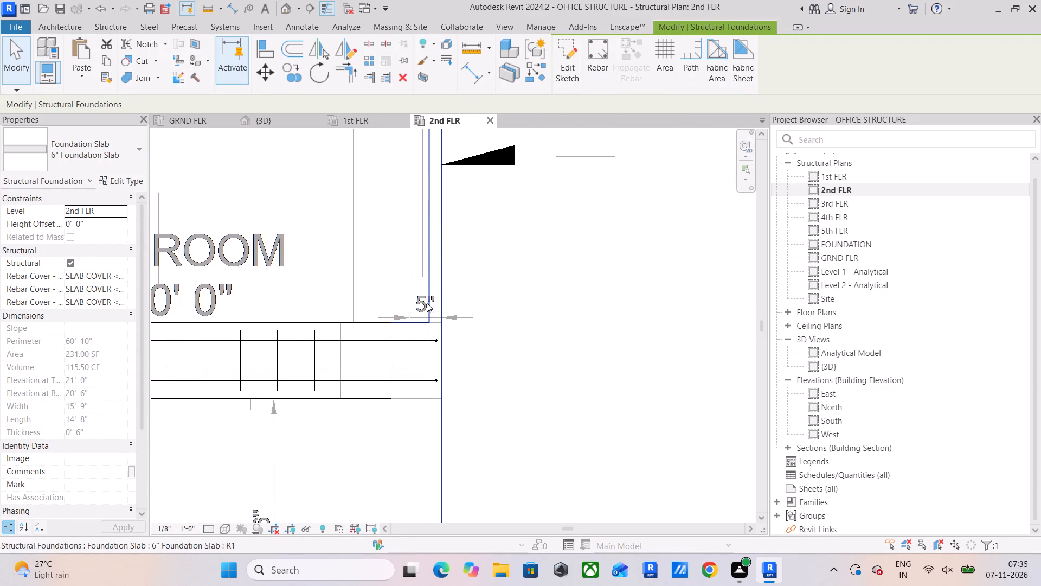
pyautogui.click(426, 290)
pyautogui.click(560, 56)
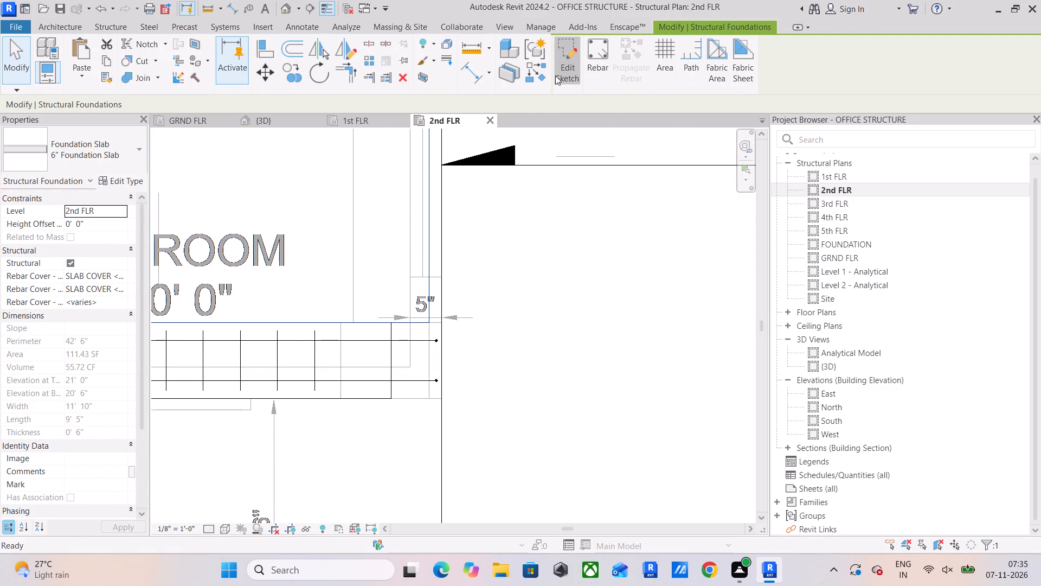
pyautogui.moveTo(540, 235); pyautogui.dragTo(541, 383, button='middle')
pyautogui.click(431, 253)
pyautogui.moveTo(427, 238); pyautogui.dragTo(446, 240)
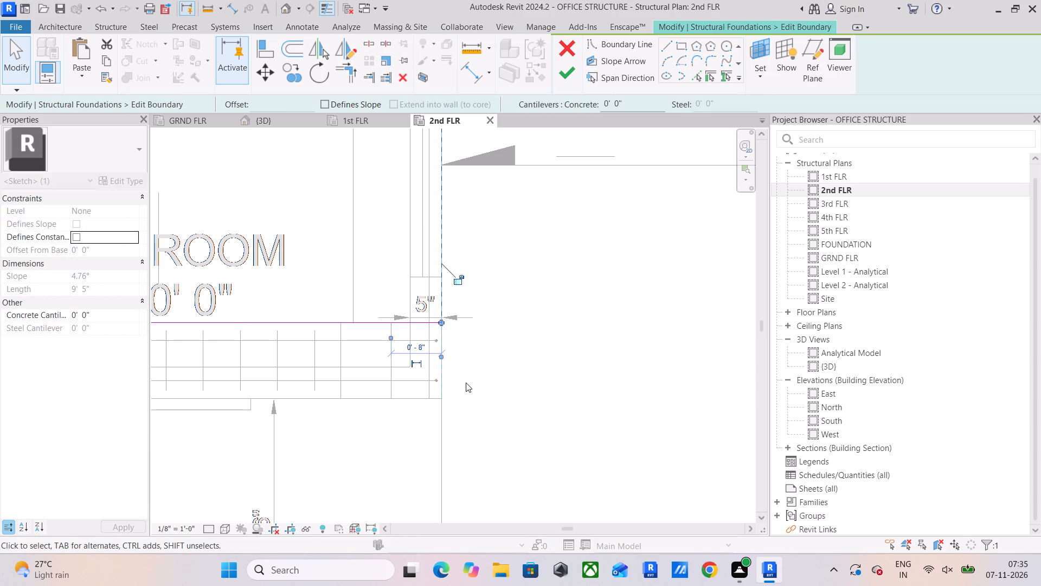
pyautogui.scroll(-4, 466, 383)
pyautogui.click(474, 383)
pyautogui.scroll(-3, 521, 284)
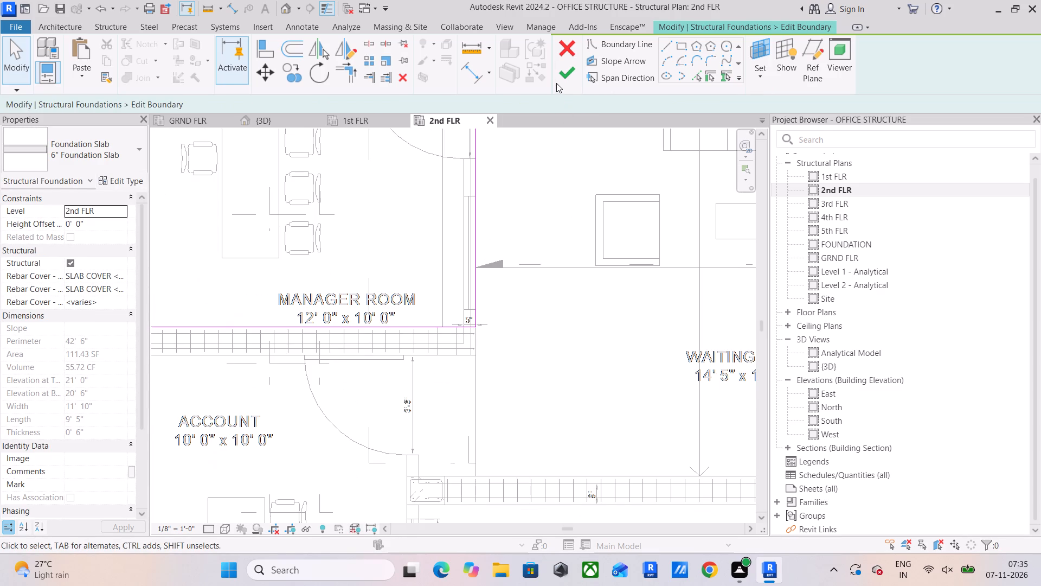
pyautogui.click(559, 76)
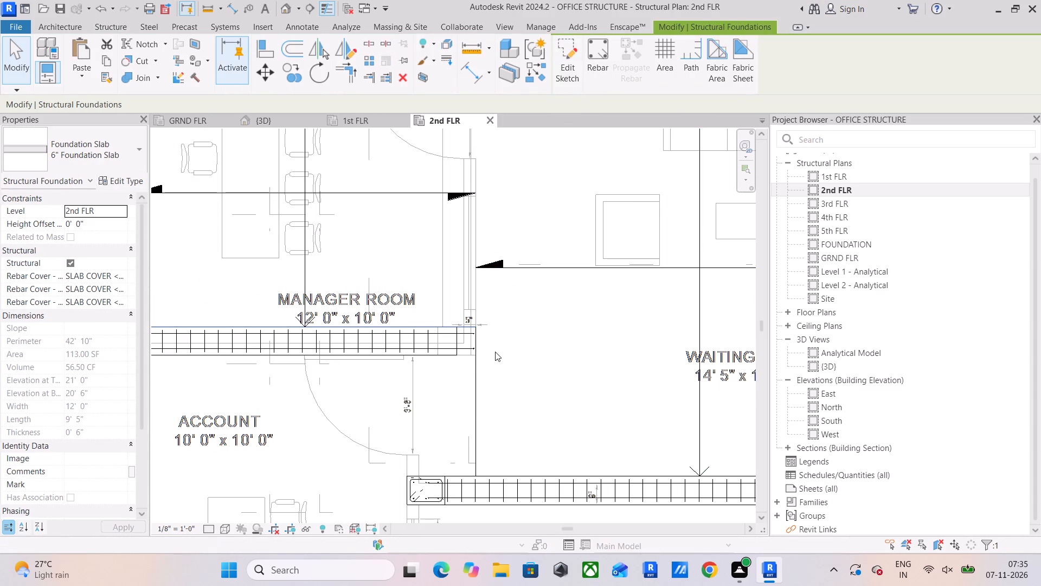
# Check the rebar cover assigned to the waiting area slab.
pyautogui.click(115, 22)
pyautogui.click(566, 55)
pyautogui.click(473, 382)
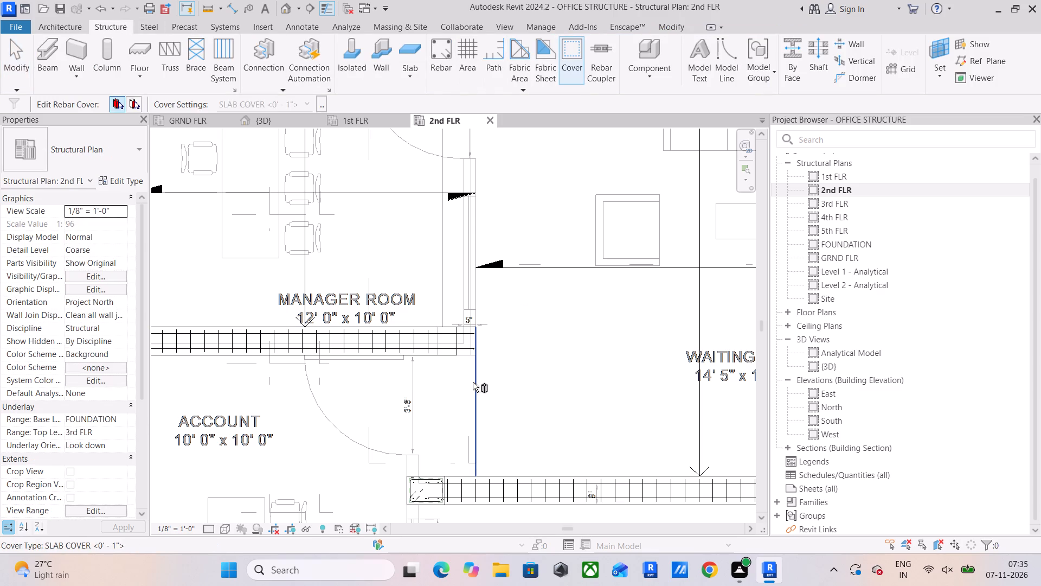
pyautogui.press('Escape')
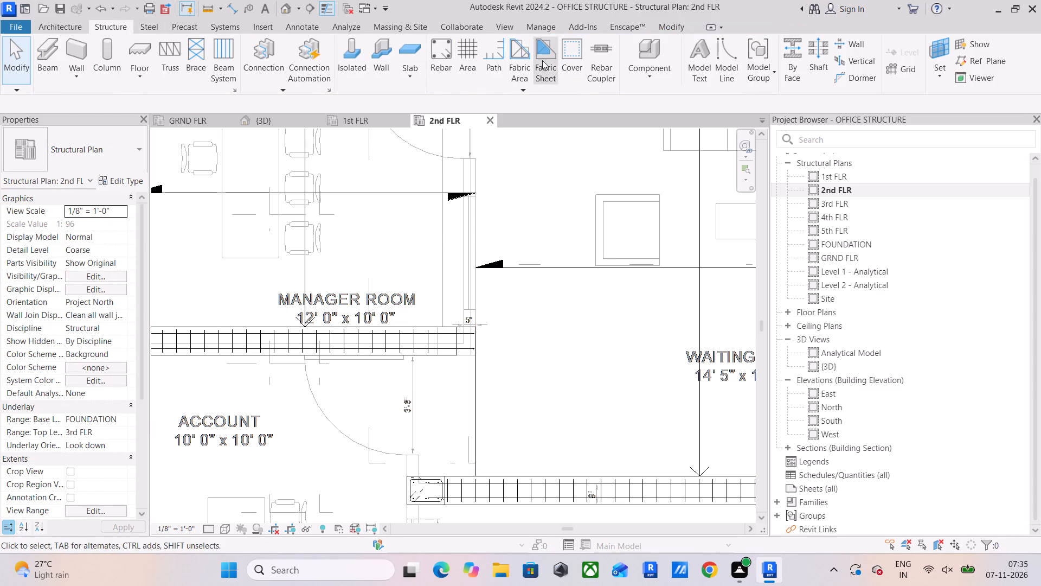
# Create a 6" Foundation Slab on 2nd FLR over the upper account room, with a rectangular boundary about 12' 0" by 4' 3".
pyautogui.click(415, 52)
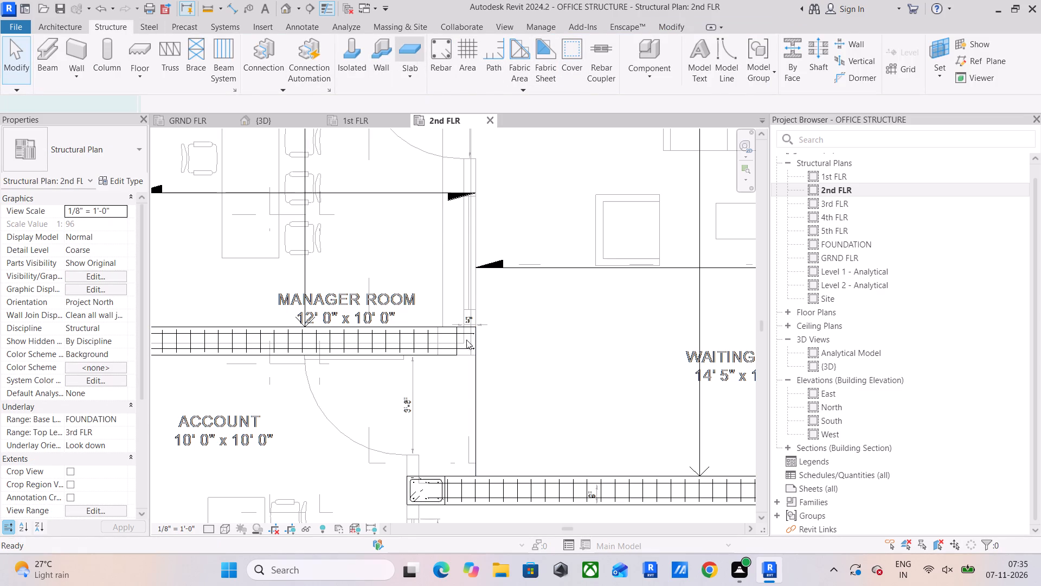
pyautogui.moveTo(462, 430); pyautogui.dragTo(524, 355, button='middle')
pyautogui.click(682, 46)
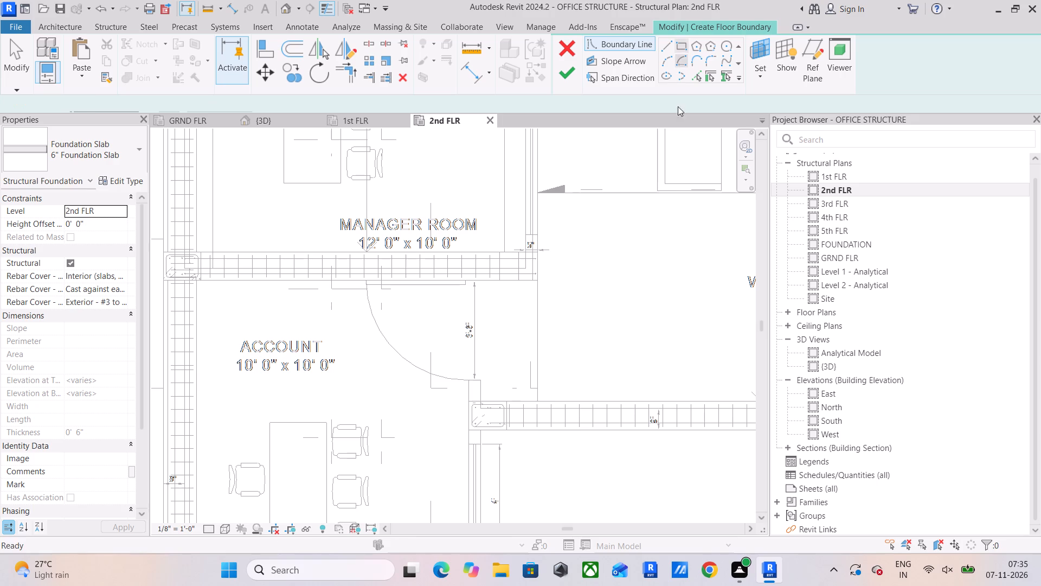
pyautogui.click(537, 400)
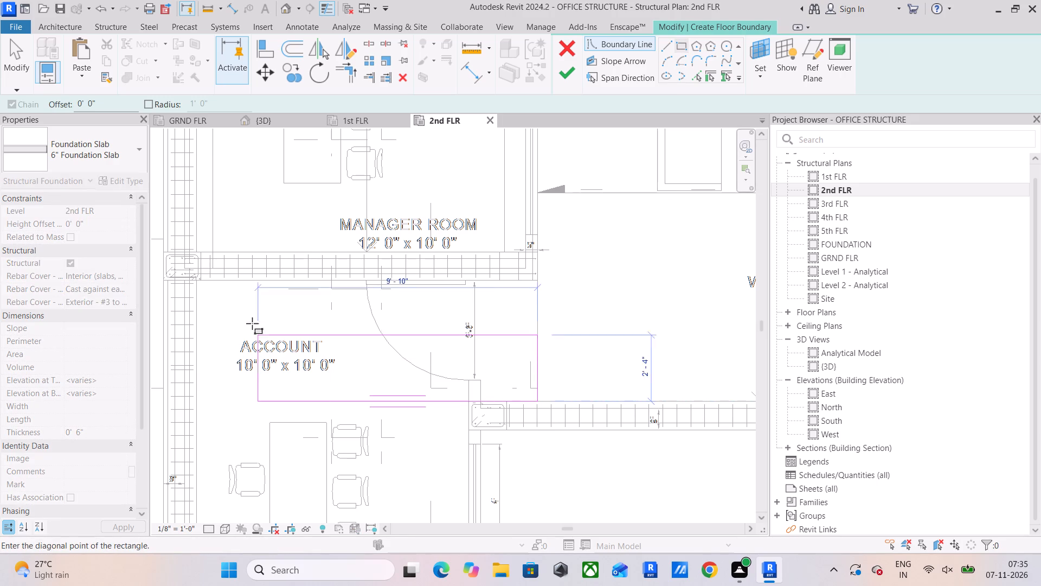
pyautogui.scroll(9, 195, 280)
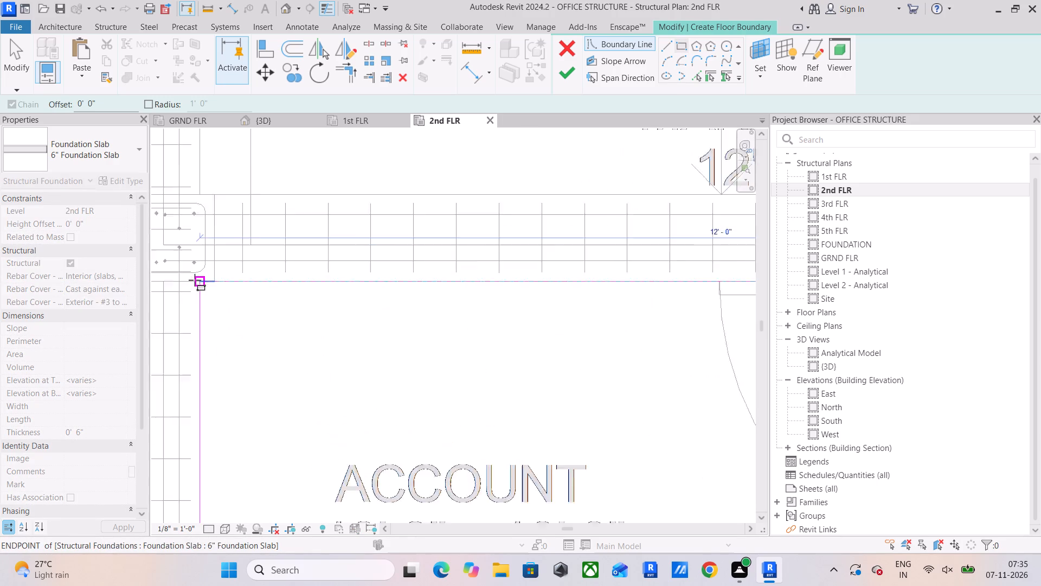
pyautogui.scroll(1, 195, 280)
pyautogui.click(204, 283)
pyautogui.scroll(-3, 315, 359)
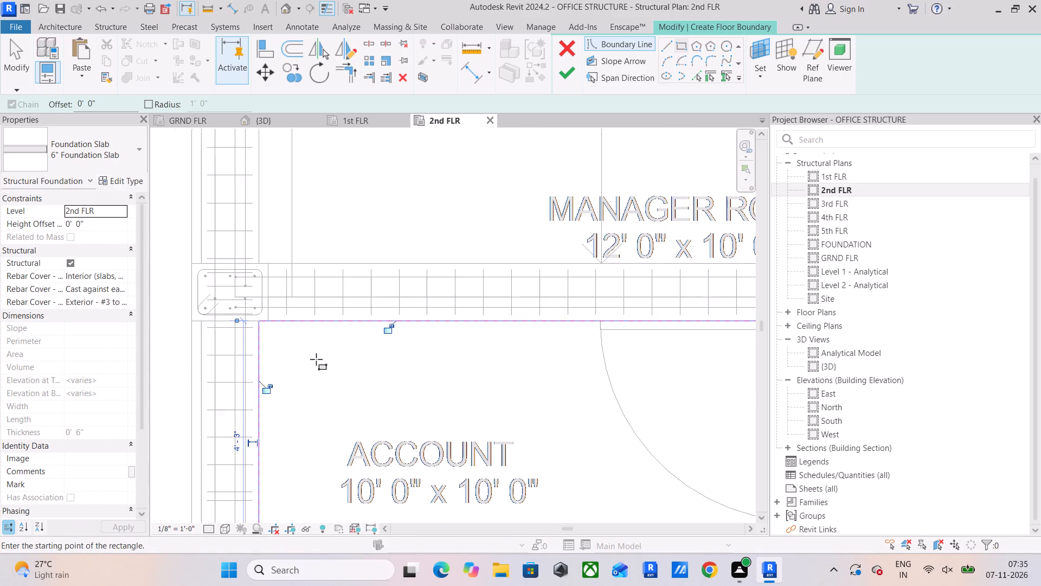
pyautogui.scroll(-7, 316, 359)
pyautogui.scroll(-4, 374, 361)
pyautogui.moveTo(374, 365); pyautogui.dragTo(380, 318, button='middle')
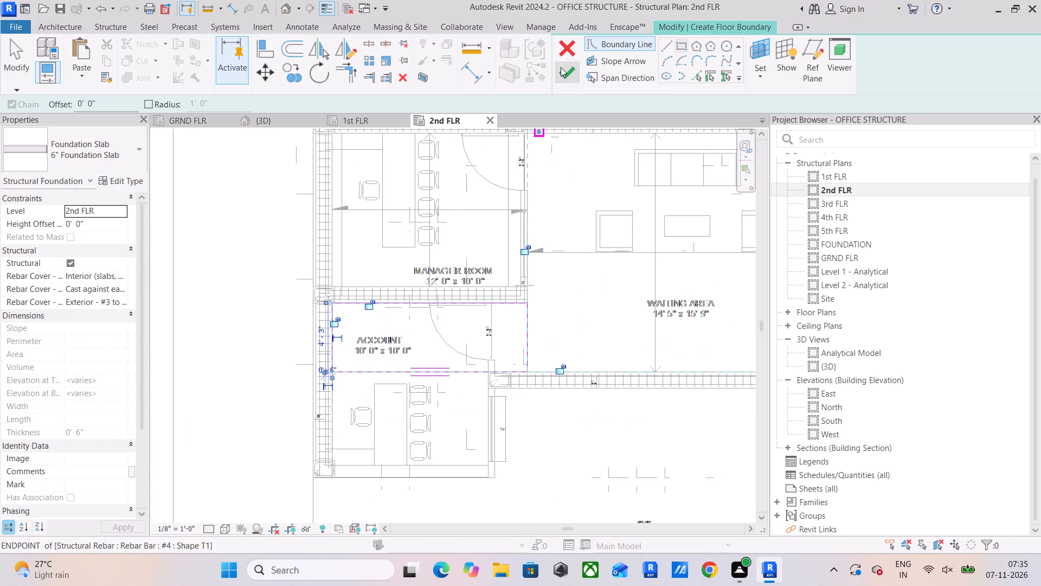
pyautogui.click(561, 67)
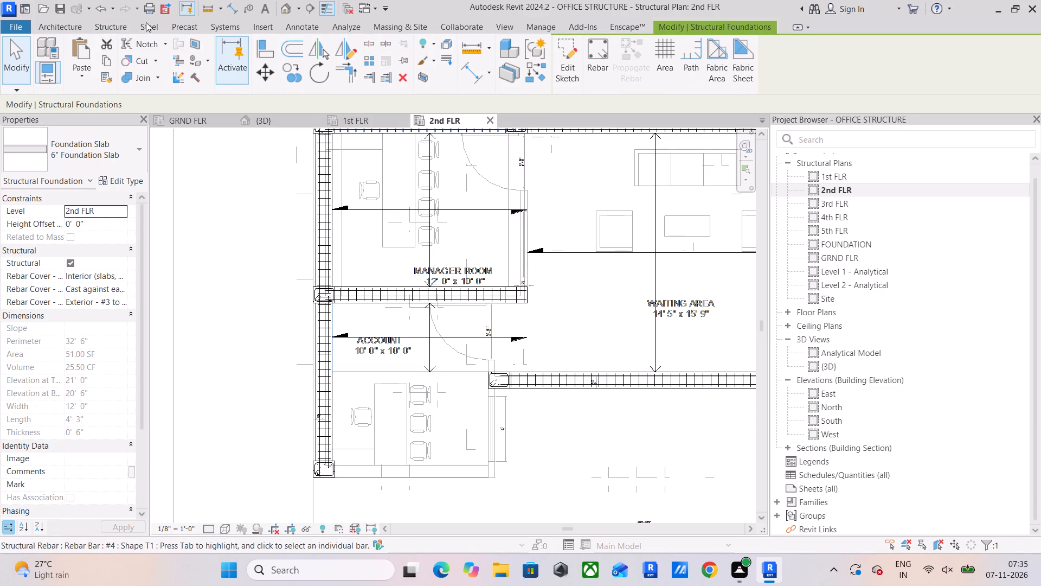
# Assign the SLAB COVER <0' - 1"> rebar cover to the new slab over the upper part of the account room.
pyautogui.click(121, 22)
pyautogui.click(566, 63)
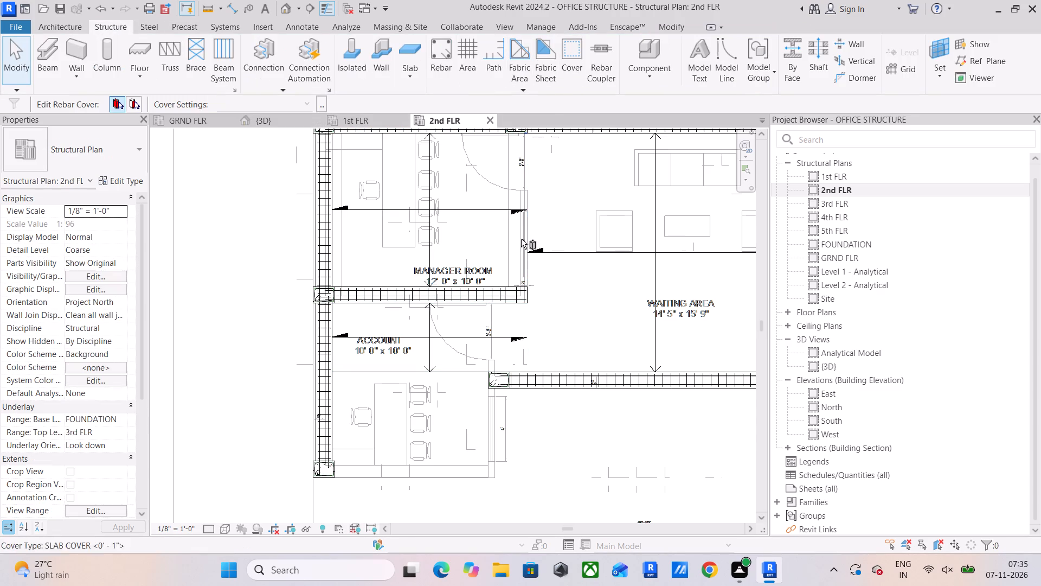
pyautogui.click(462, 371)
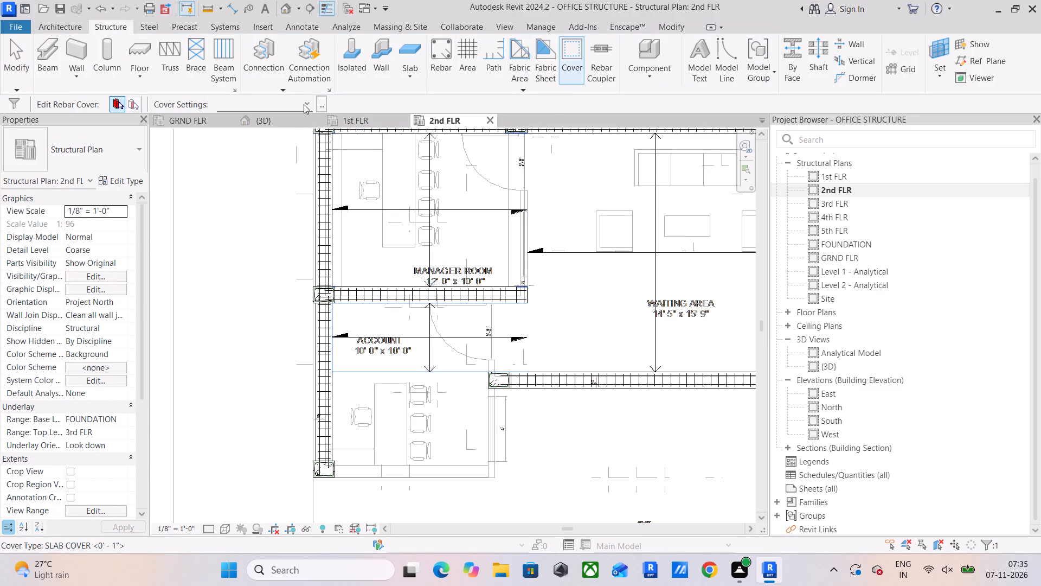
pyautogui.click(304, 104)
pyautogui.click(244, 237)
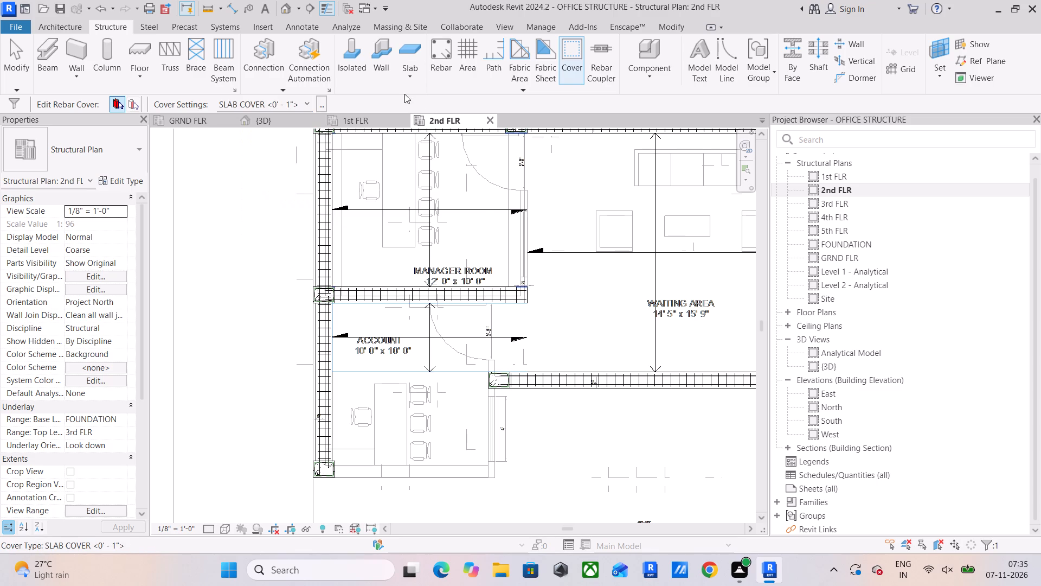
# Create a 6" Foundation Slab on 2nd FLR over the lower account room, with a rectangular boundary about 9' 7" by 6' 5 3/4".
pyautogui.click(421, 57)
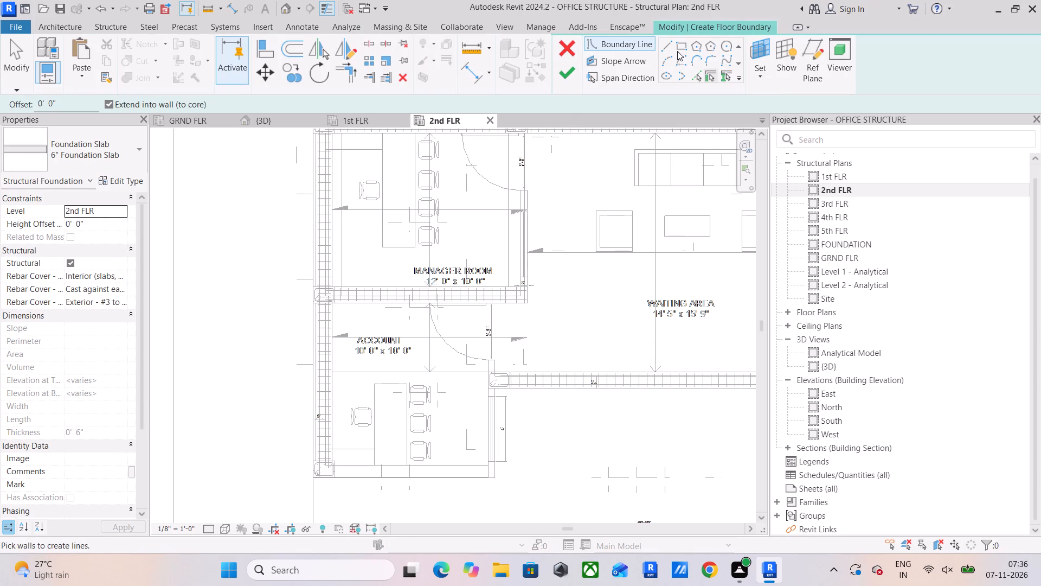
pyautogui.click(677, 48)
pyautogui.scroll(4, 467, 456)
pyautogui.scroll(5, 210, 479)
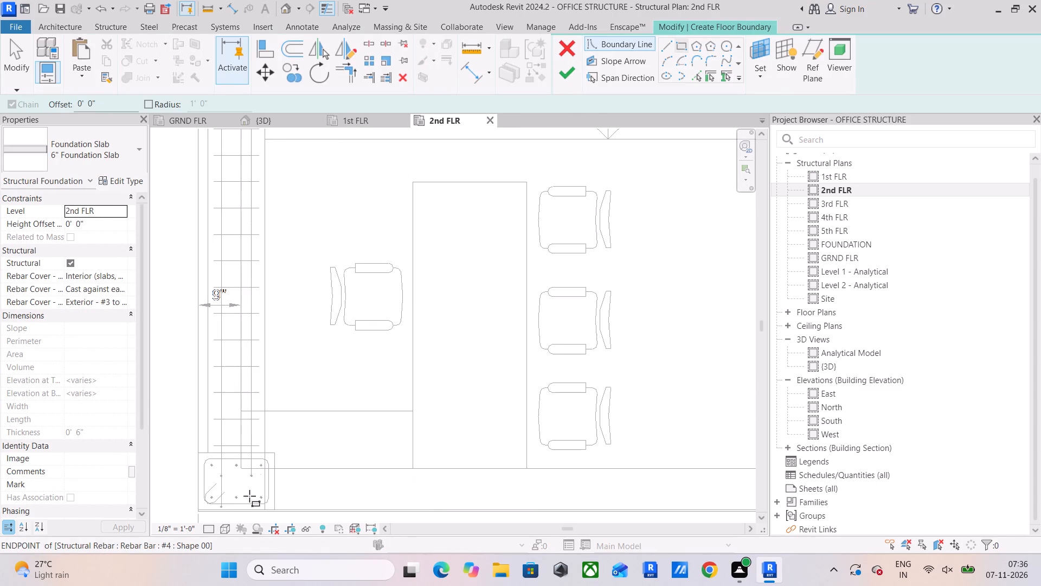
pyautogui.moveTo(260, 492); pyautogui.dragTo(273, 390, button='middle')
pyautogui.scroll(-4, 332, 385)
pyautogui.moveTo(375, 390); pyautogui.dragTo(340, 454, button='middle')
pyautogui.scroll(4, 564, 245)
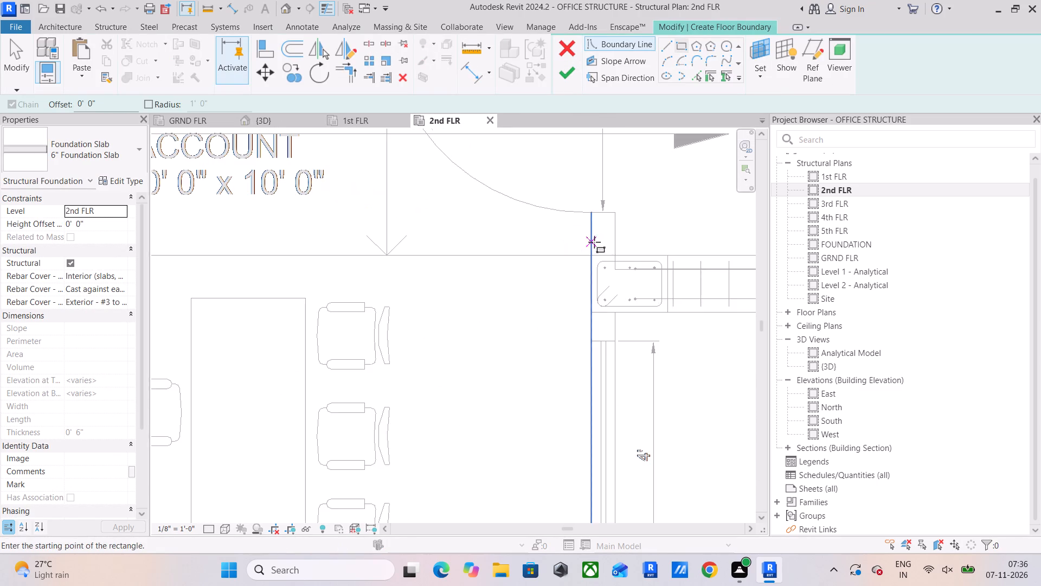
pyautogui.scroll(3, 609, 246)
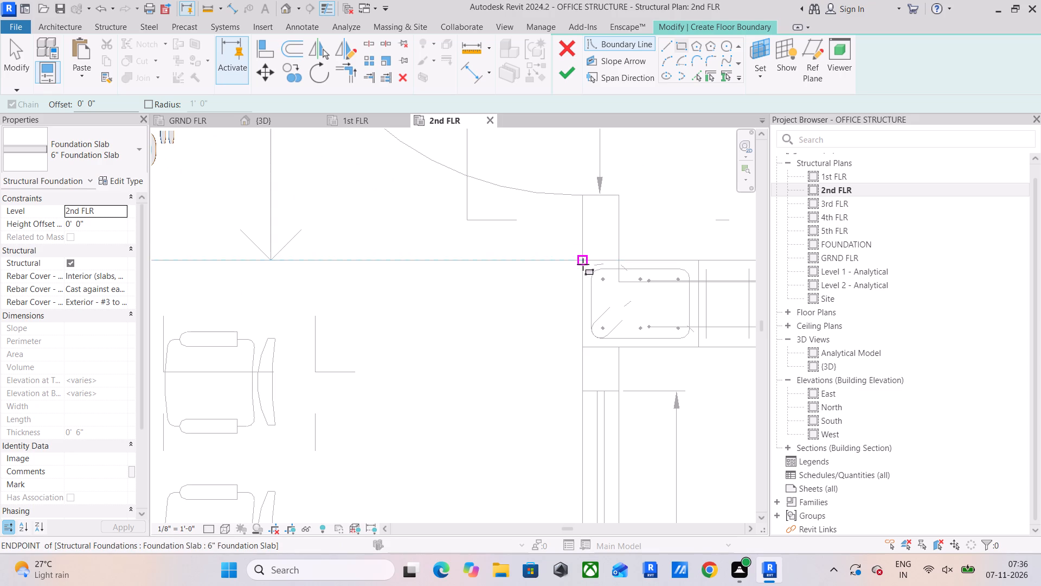
pyautogui.scroll(-3, 620, 260)
pyautogui.click(594, 262)
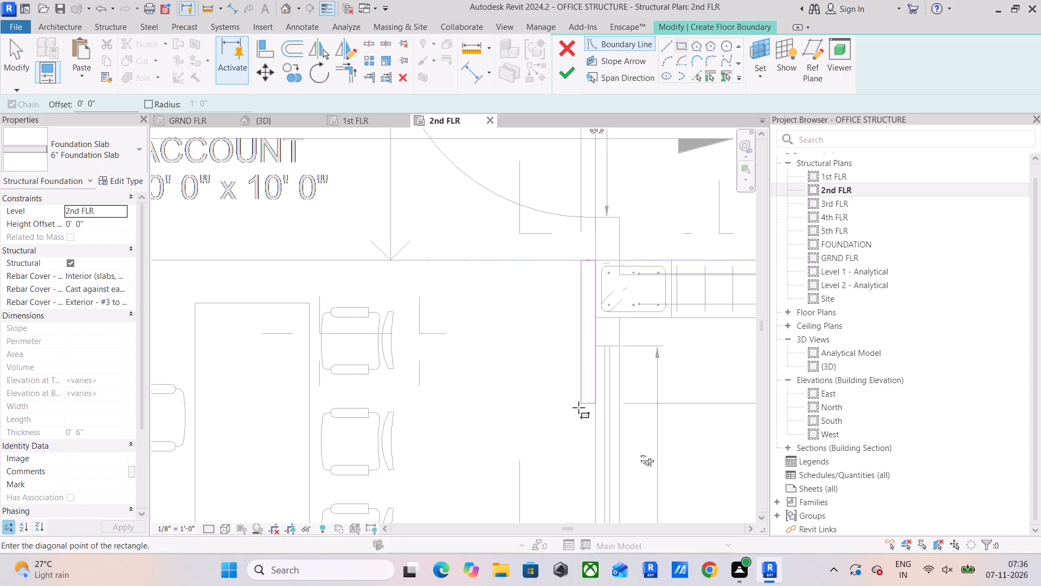
pyautogui.scroll(-4, 548, 415)
pyautogui.moveTo(528, 411); pyautogui.dragTo(587, 297, button='middle')
pyautogui.scroll(5, 347, 418)
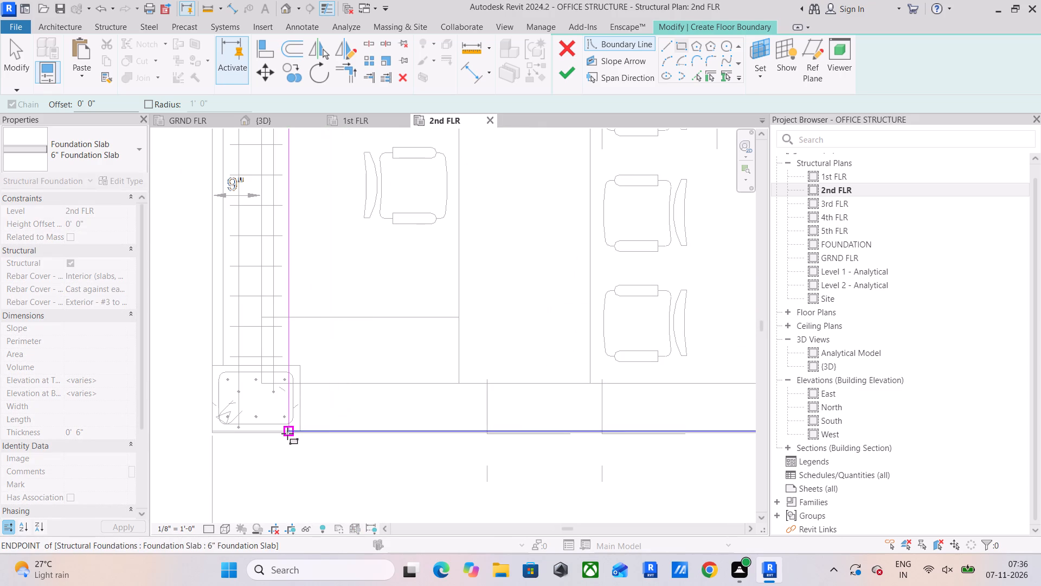
pyautogui.click(287, 433)
pyautogui.scroll(-5, 351, 340)
pyautogui.moveTo(377, 332); pyautogui.dragTo(364, 356, button='middle')
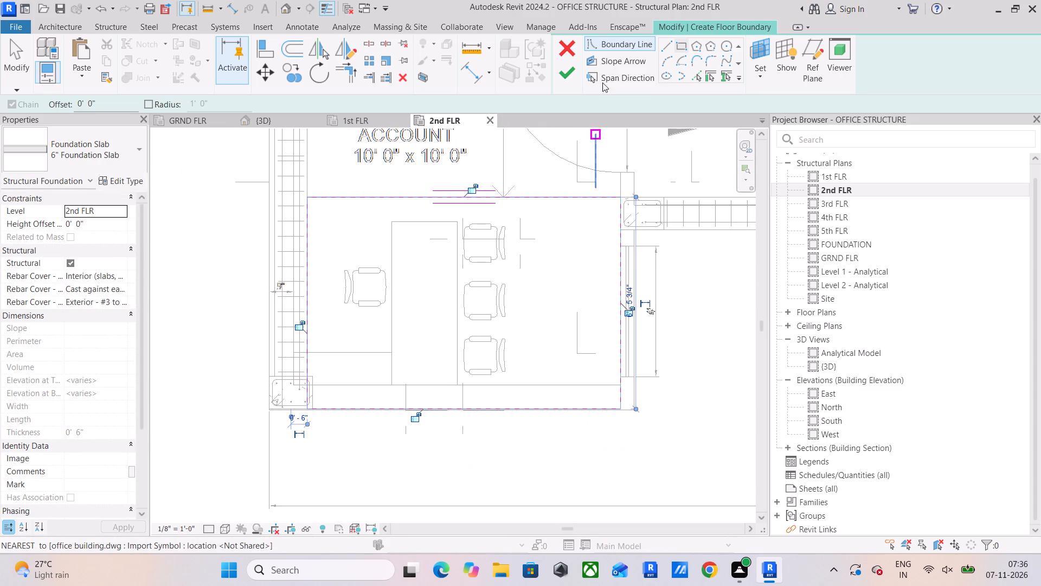
pyautogui.click(570, 67)
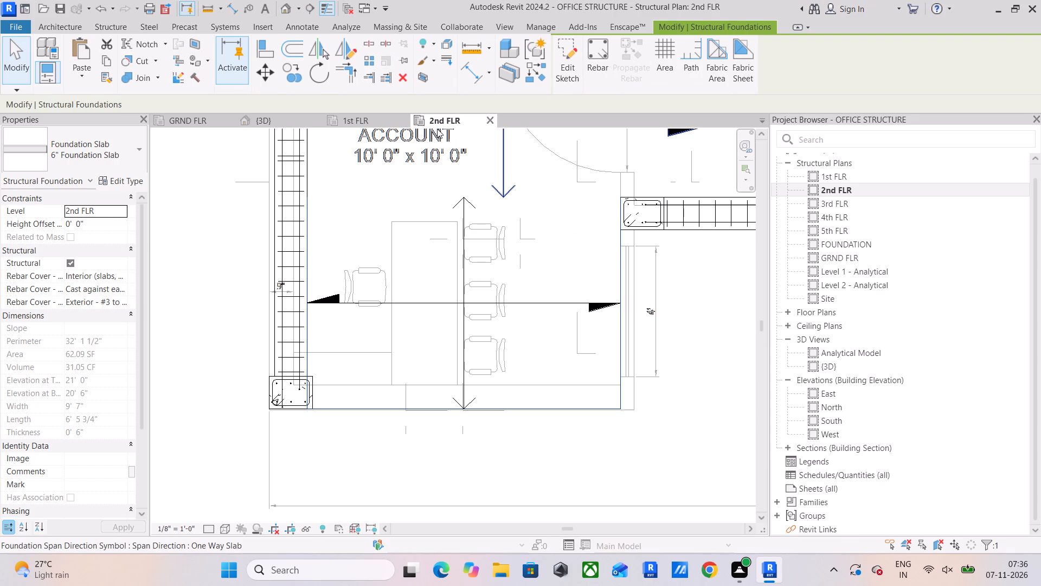
# Assign the SLAB COVER <0' - 1"> rebar cover to the slab over the lower part of the account room.
pyautogui.click(111, 29)
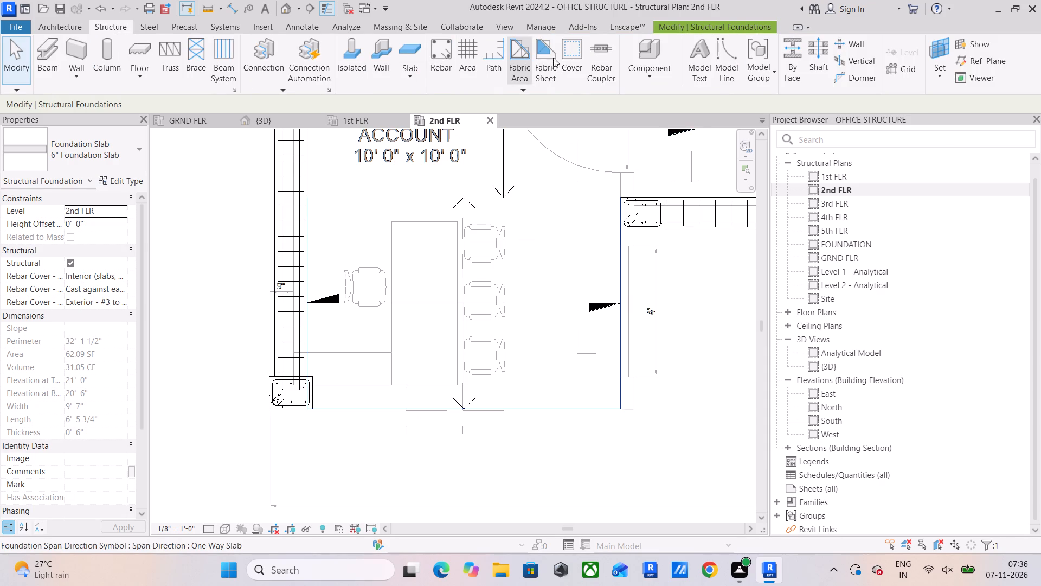
pyautogui.click(568, 53)
pyautogui.click(534, 409)
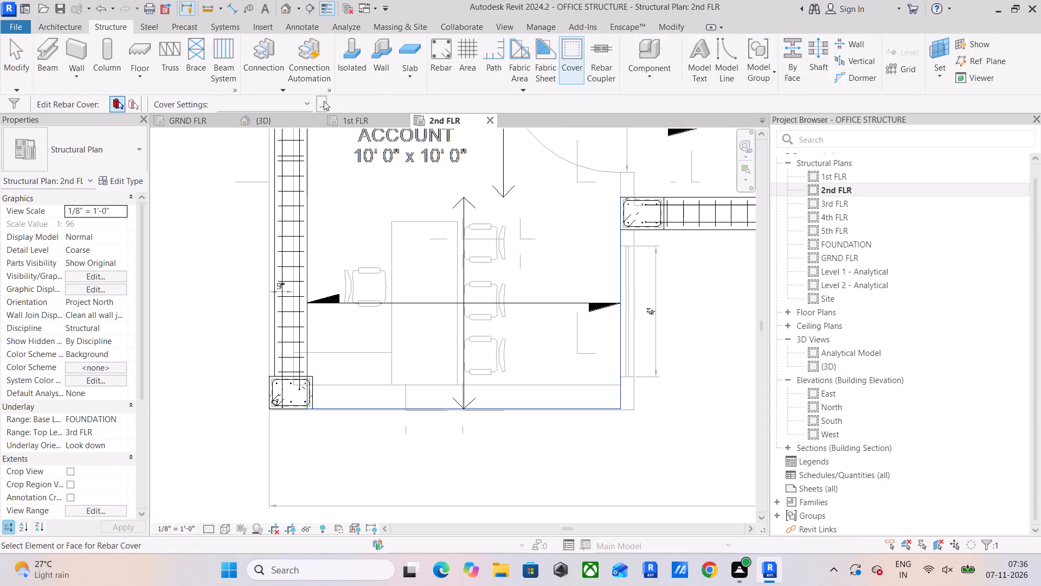
pyautogui.click(306, 104)
pyautogui.click(267, 240)
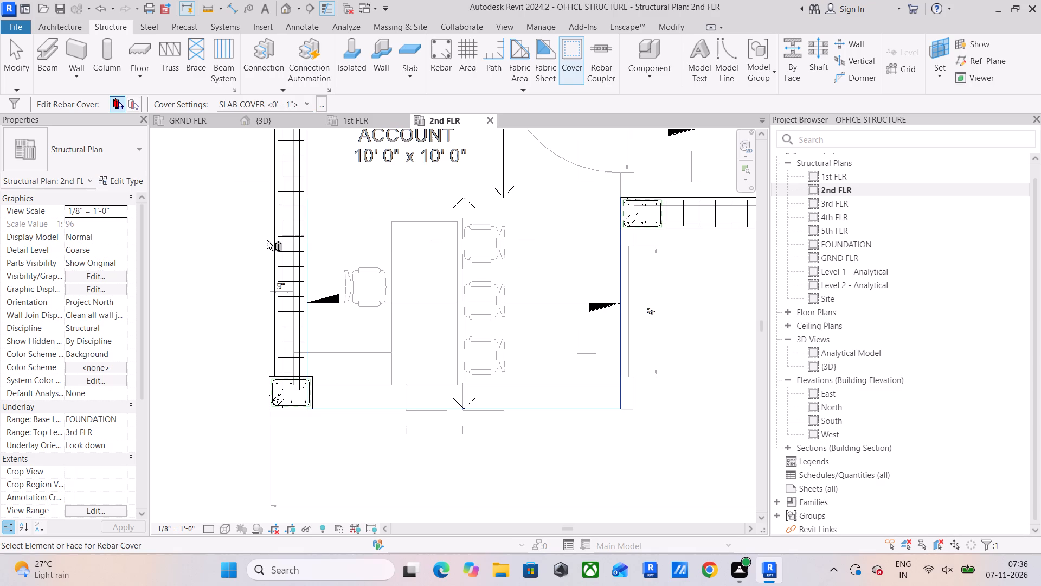
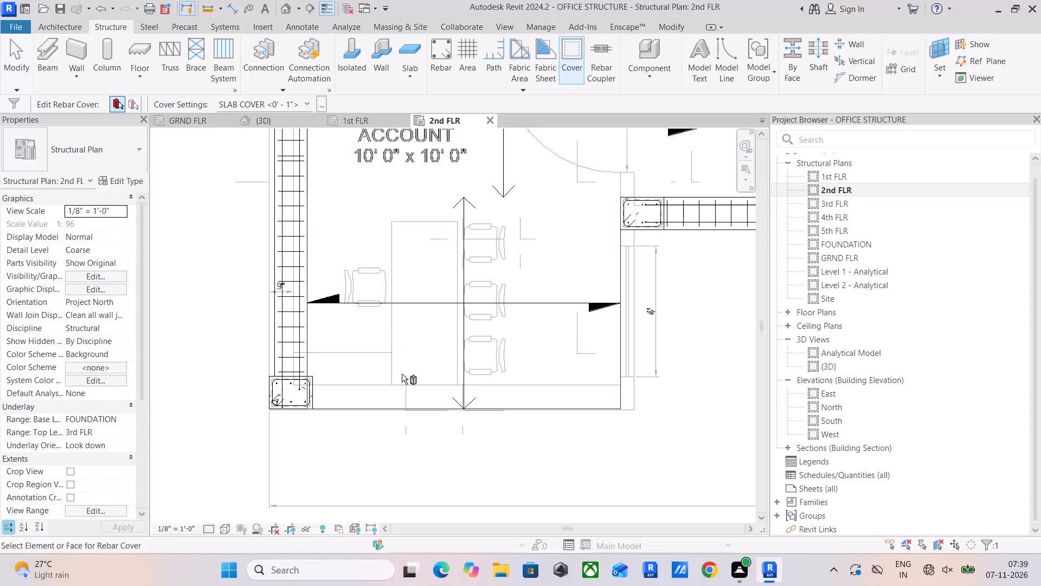
# Edit the lower account slab's boundary on 2nd FLR, moving its bottom edge slightly up to align with the corner column's outer face.
pyautogui.scroll(6, 298, 388)
pyautogui.scroll(5, 356, 440)
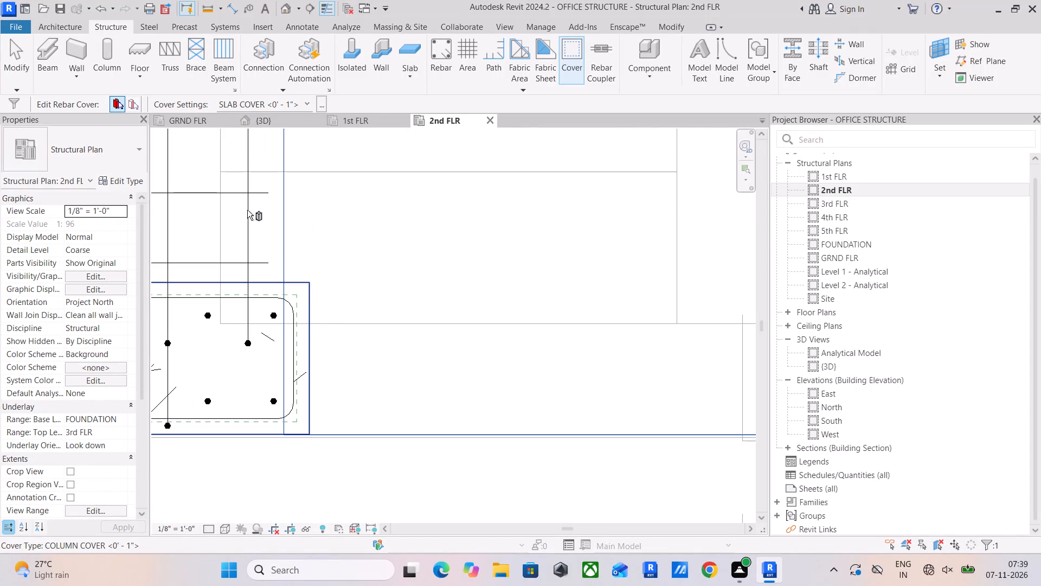
pyautogui.scroll(9, 292, 421)
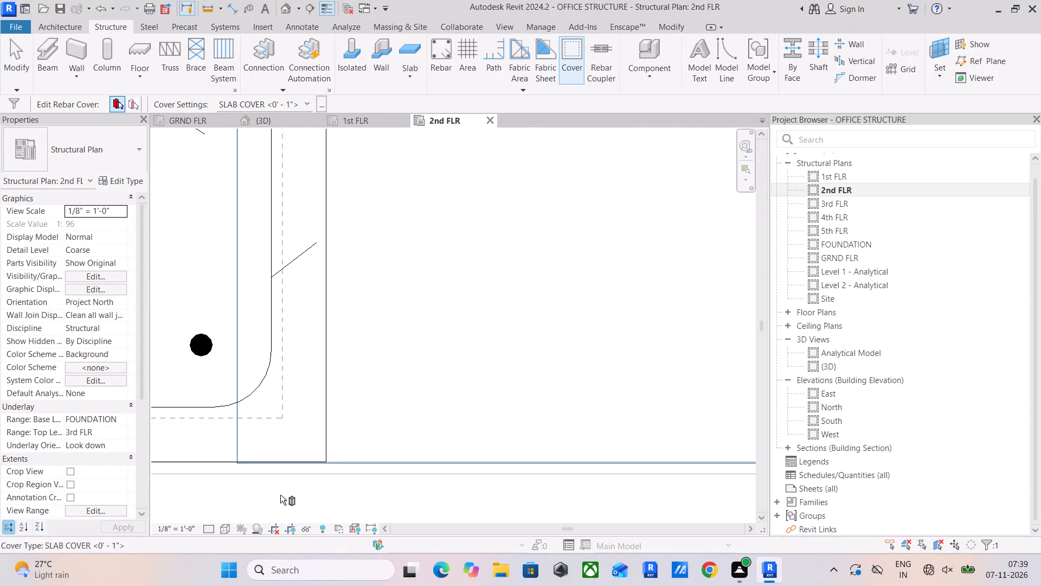
pyautogui.scroll(6, 247, 491)
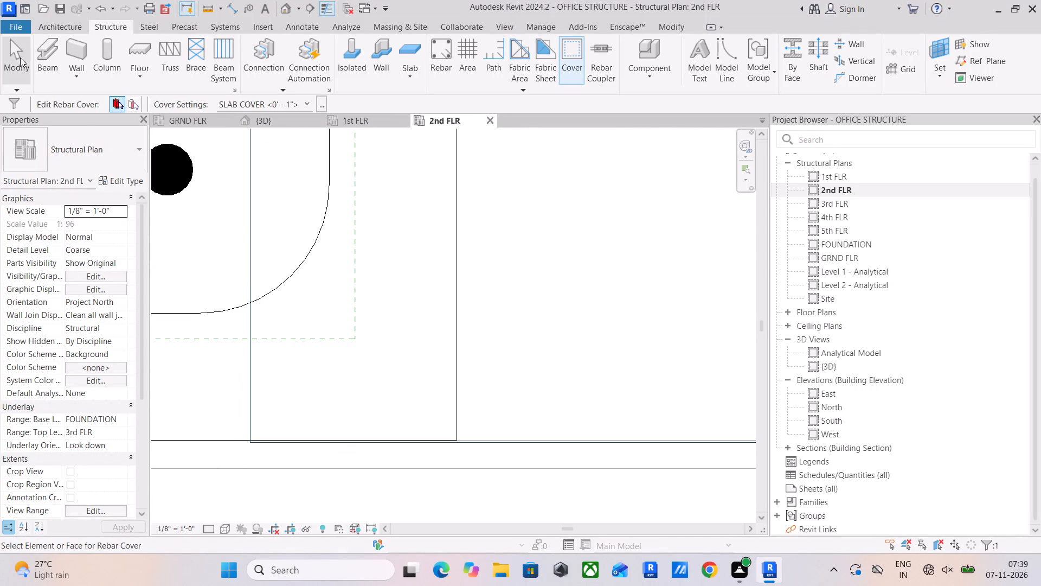
pyautogui.click(15, 58)
pyautogui.click(534, 440)
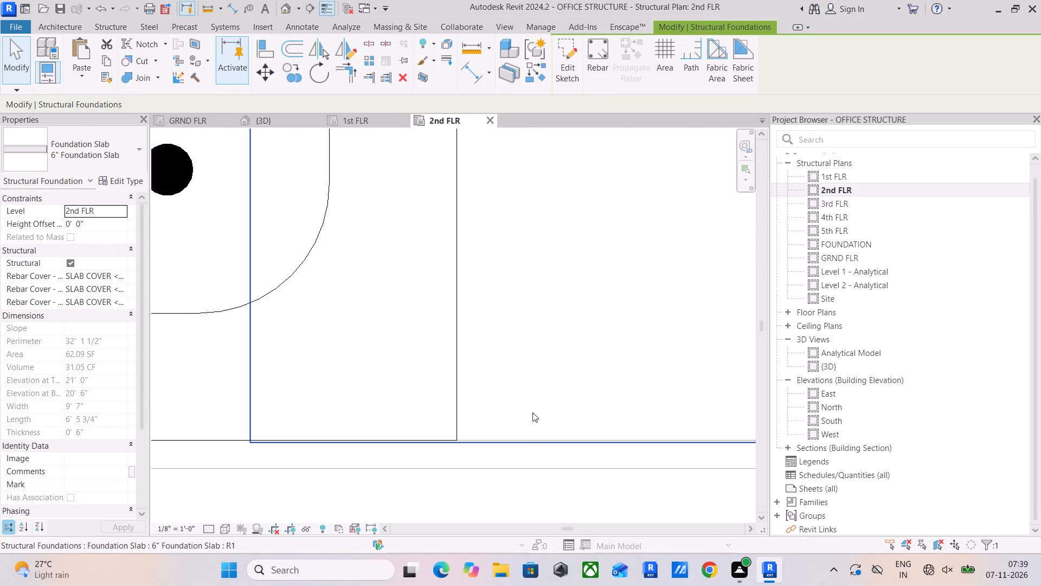
pyautogui.click(577, 65)
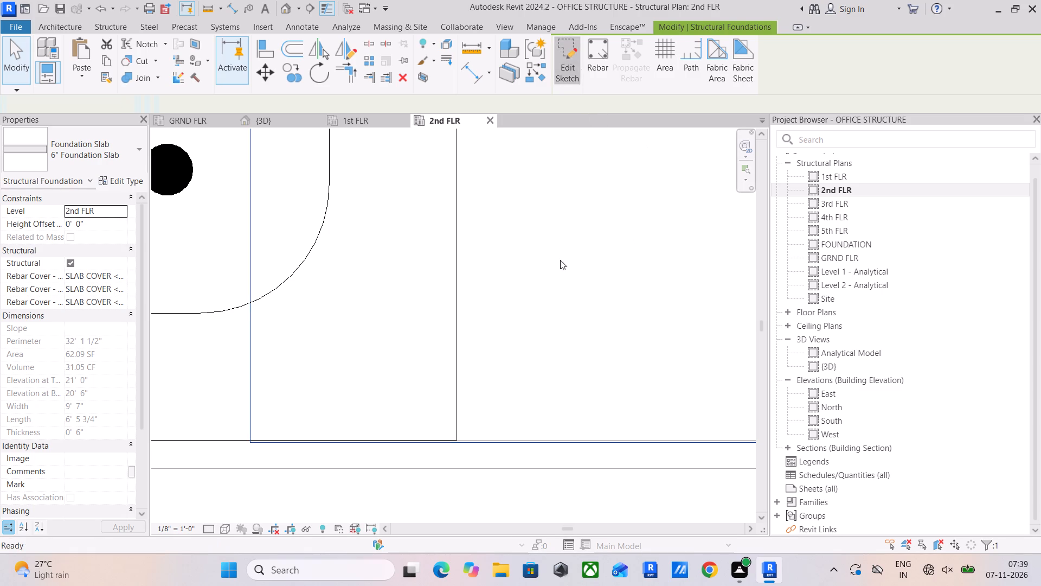
pyautogui.click(496, 443)
pyautogui.moveTo(502, 443); pyautogui.dragTo(509, 436)
pyautogui.click(519, 373)
pyautogui.scroll(-4, 550, 380)
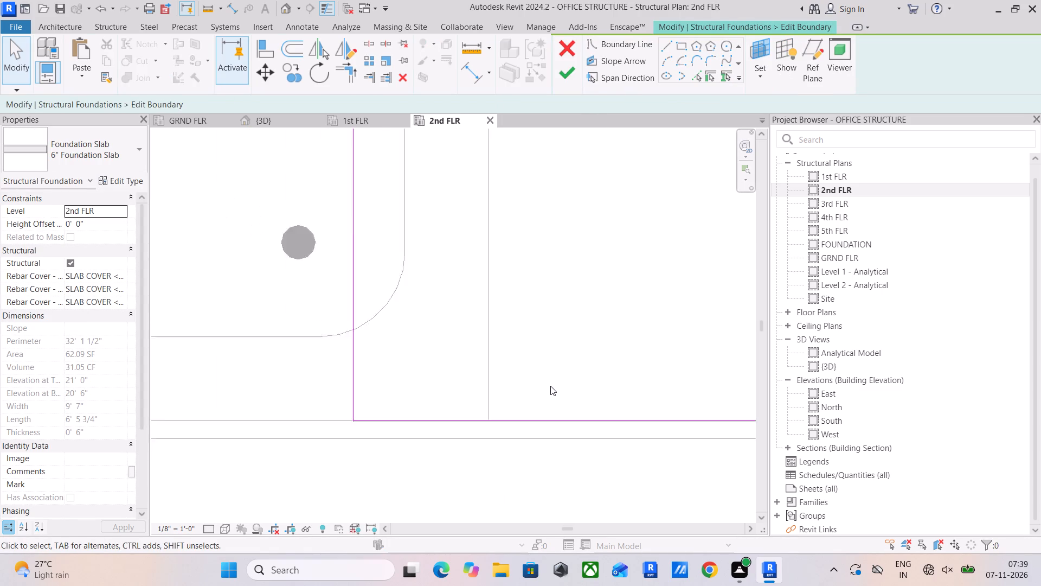
pyautogui.scroll(-6, 550, 386)
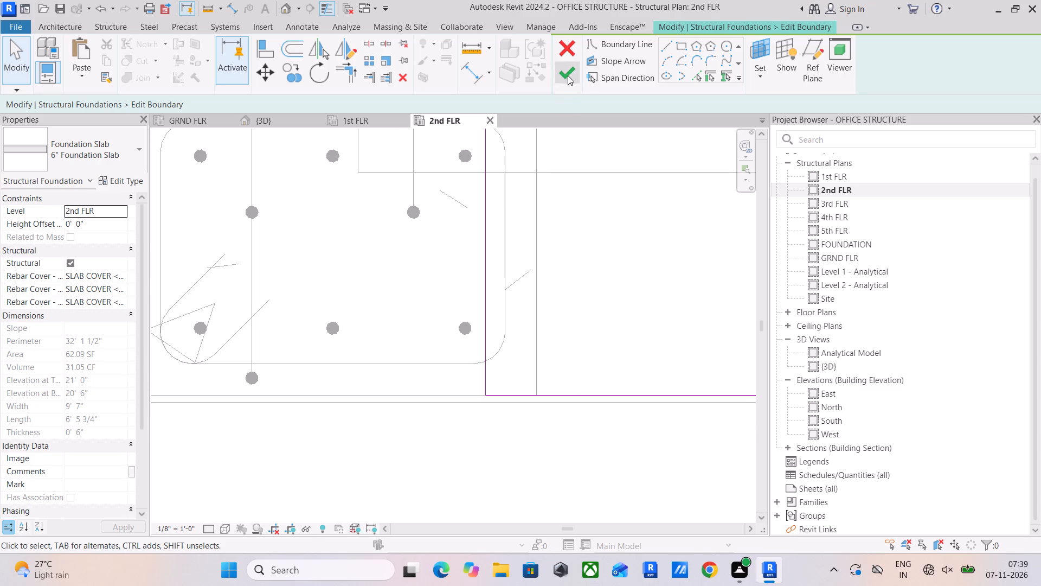
pyautogui.click(568, 75)
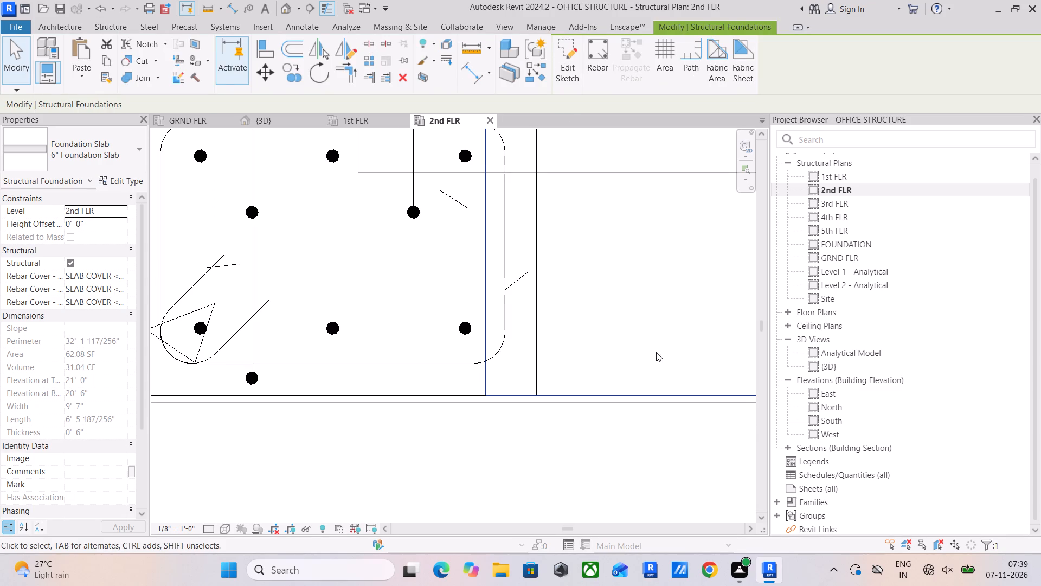
# Examine the slab layout on 2nd FLR around the account, manager, waiting and working areas.
pyautogui.scroll(-5, 656, 352)
pyautogui.moveTo(656, 353); pyautogui.dragTo(453, 490, button='middle')
pyautogui.scroll(-9, 471, 463)
pyautogui.moveTo(488, 453); pyautogui.dragTo(369, 507, button='middle')
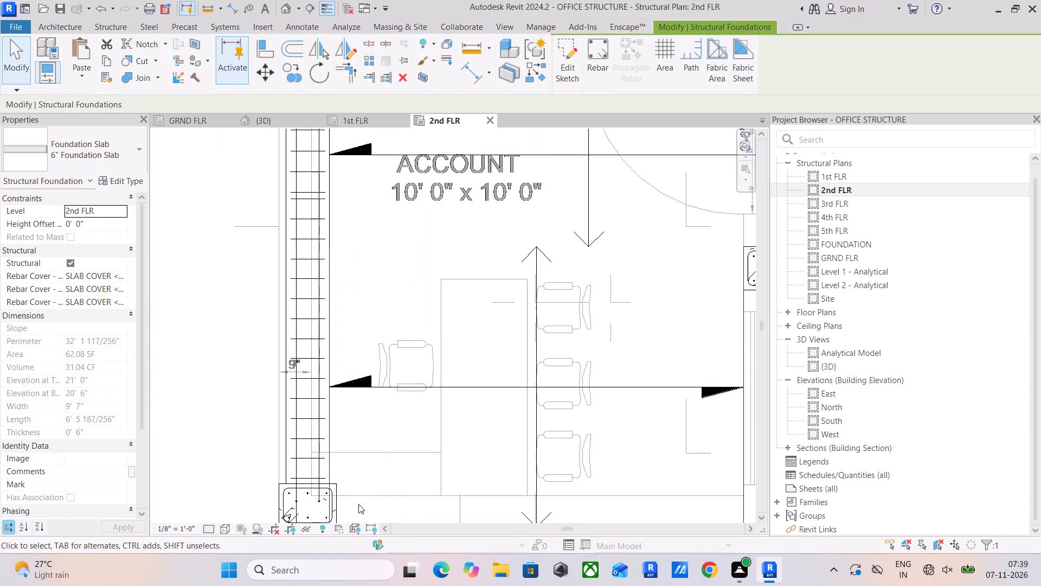
pyautogui.scroll(-3, 391, 488)
pyautogui.moveTo(408, 481); pyautogui.dragTo(363, 407, button='middle')
pyautogui.scroll(5, 580, 409)
pyautogui.moveTo(596, 406); pyautogui.dragTo(557, 472, button='middle')
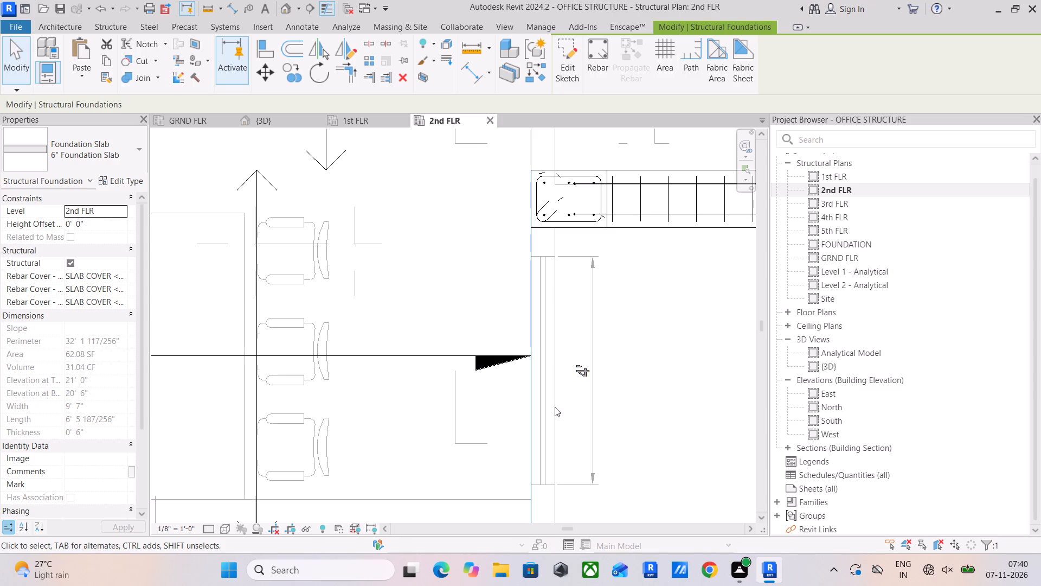
pyautogui.scroll(-5, 560, 404)
pyautogui.moveTo(561, 405); pyautogui.dragTo(578, 477, button='middle')
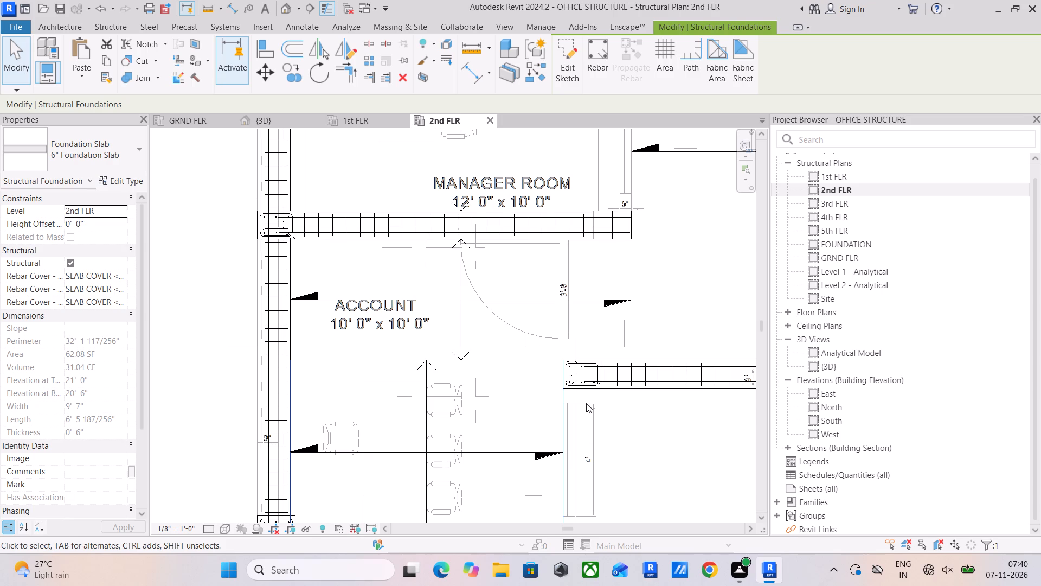
pyautogui.moveTo(579, 423); pyautogui.dragTo(455, 470, button='middle')
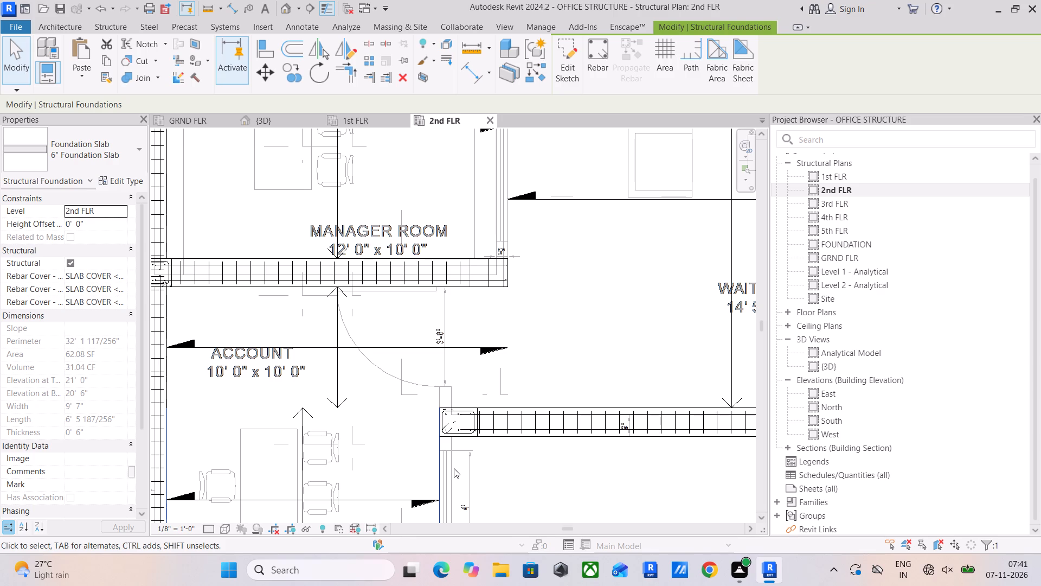
pyautogui.moveTo(493, 374); pyautogui.dragTo(468, 439, button='middle')
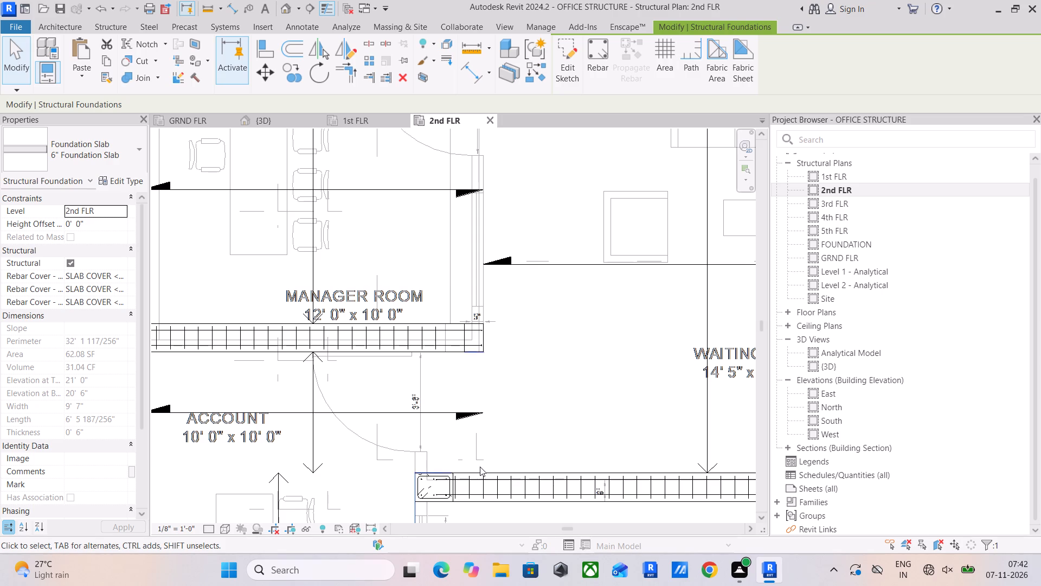
pyautogui.scroll(-4, 496, 457)
pyautogui.moveTo(501, 450); pyautogui.dragTo(506, 378, button='middle')
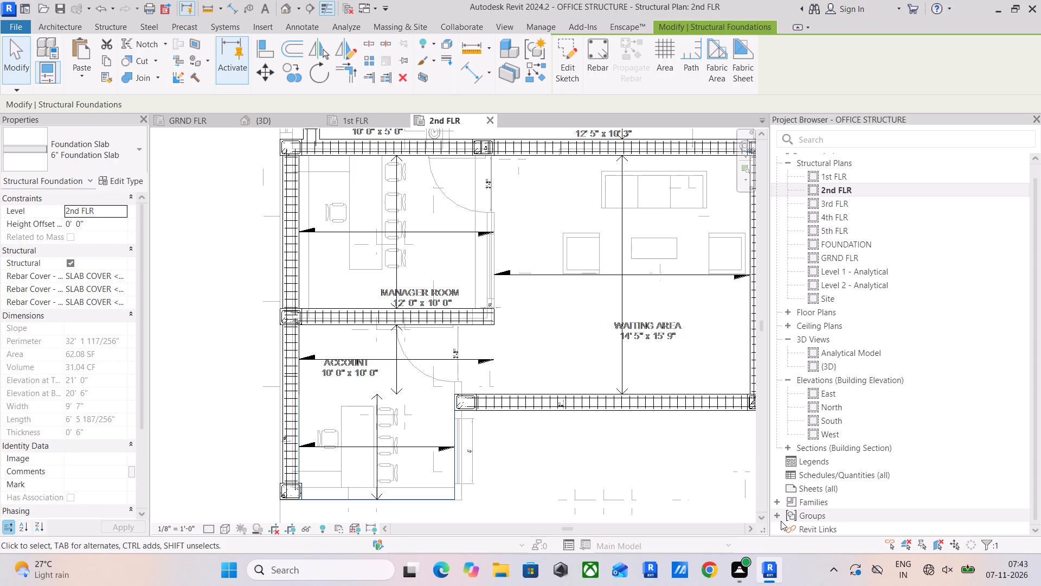
pyautogui.scroll(-4, 792, 505)
pyautogui.middleClick(793, 504)
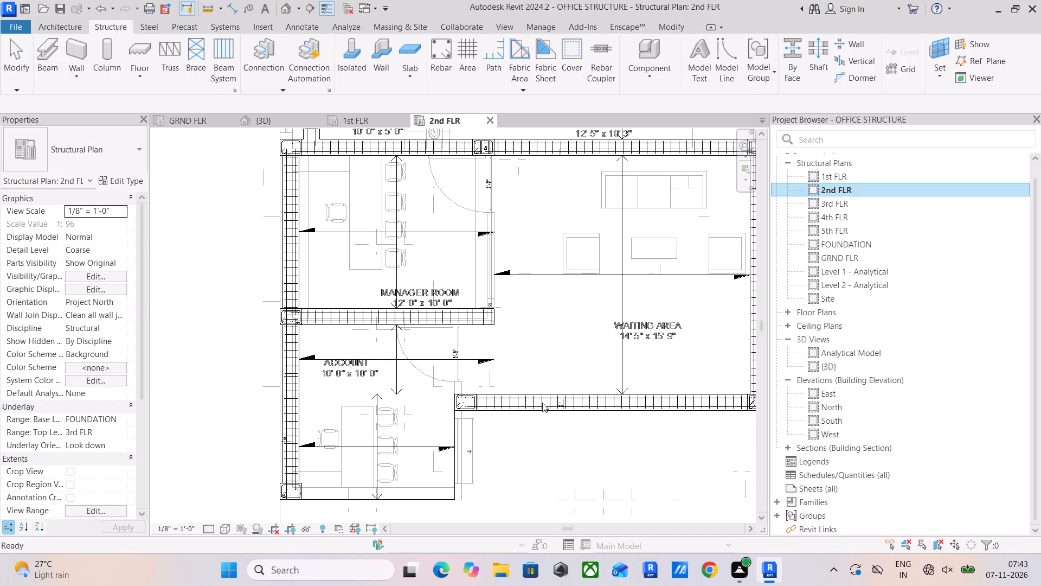
pyautogui.scroll(-3, 543, 401)
pyautogui.moveTo(546, 400); pyautogui.dragTo(513, 453, button='middle')
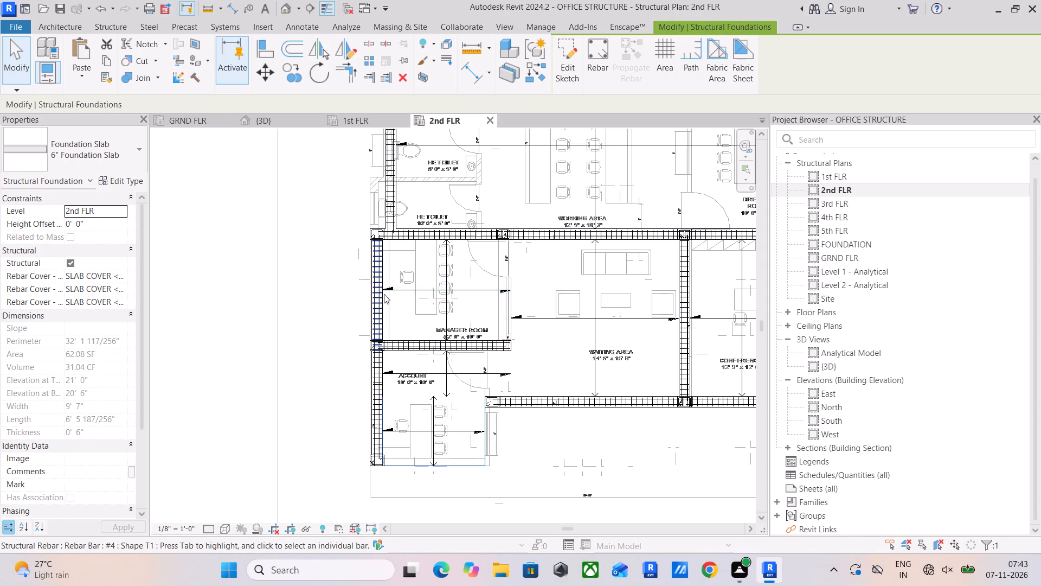
pyautogui.moveTo(510, 358); pyautogui.dragTo(479, 408, button='middle')
pyautogui.scroll(-2, 499, 377)
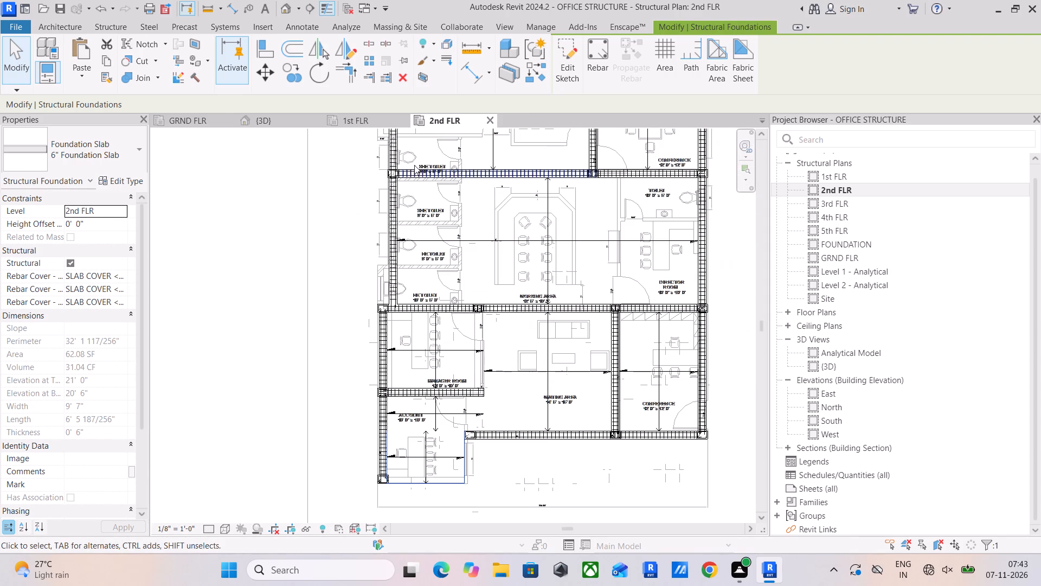
# Copy the two crossing #4 slab rebar sets over the lower account room on 1st FLR and paste them aligned to 2nd FLR.
pyautogui.click(341, 124)
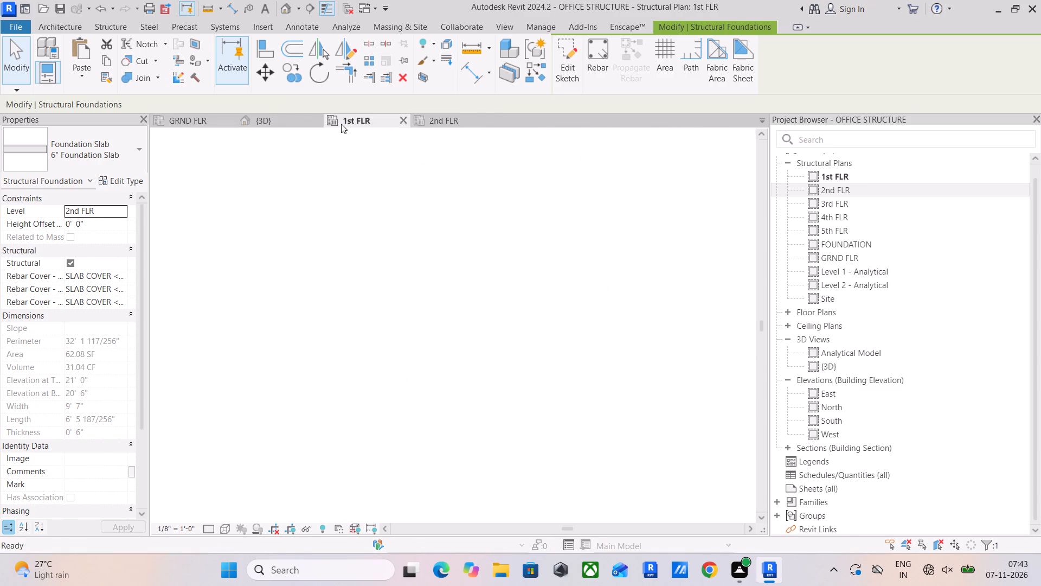
pyautogui.scroll(-4, 444, 278)
pyautogui.moveTo(448, 277); pyautogui.dragTo(384, 127, button='middle')
pyautogui.scroll(5, 408, 348)
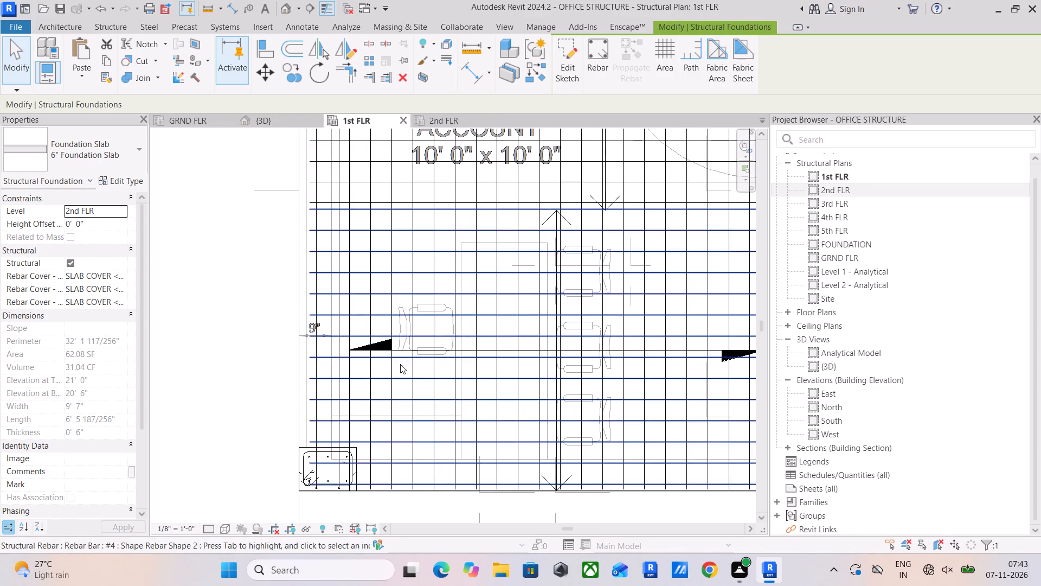
pyautogui.moveTo(400, 365); pyautogui.dragTo(421, 264, button='middle')
pyautogui.scroll(5, 426, 292)
pyautogui.moveTo(414, 327); pyautogui.dragTo(388, 365)
pyautogui.scroll(-6, 417, 343)
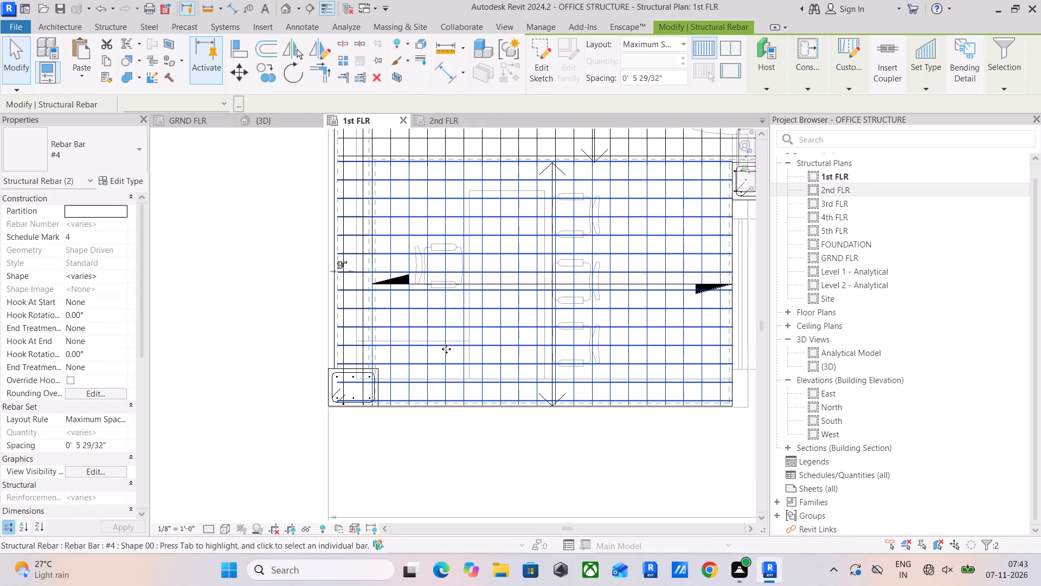
pyautogui.scroll(-4, 454, 349)
pyautogui.moveTo(512, 352); pyautogui.dragTo(471, 417, button='middle')
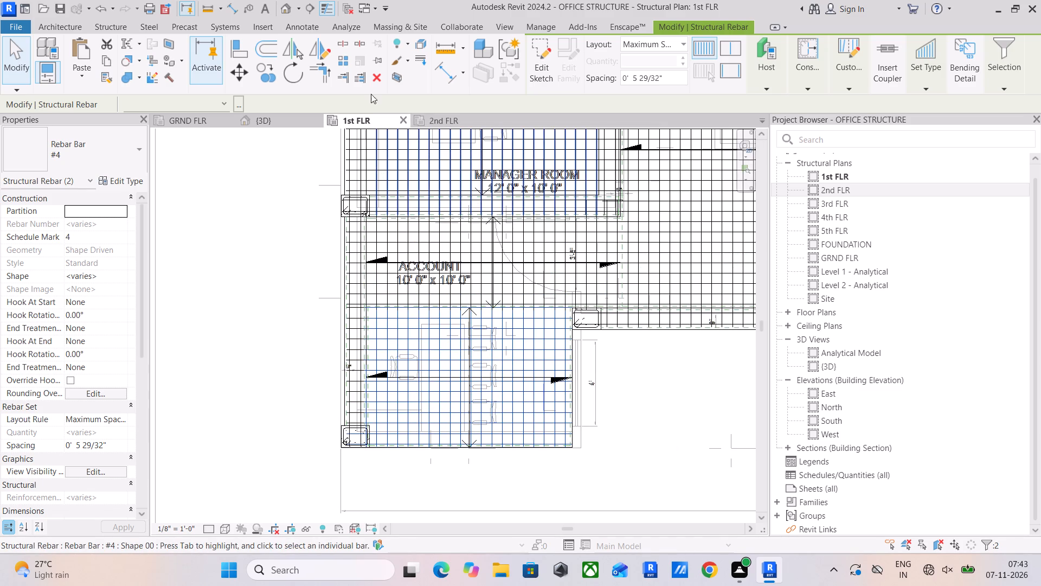
pyautogui.click(107, 62)
pyautogui.click(94, 78)
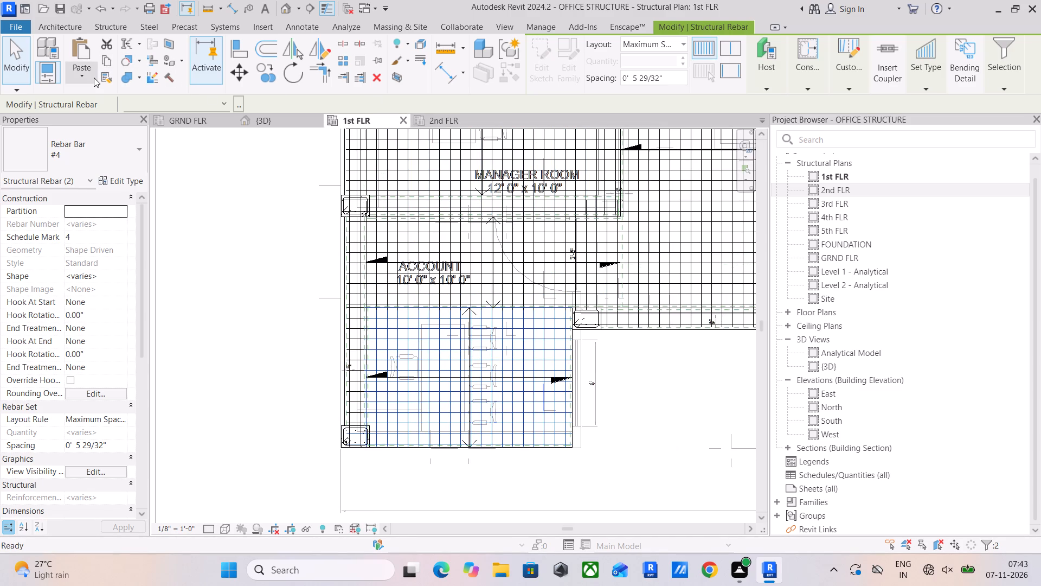
pyautogui.click(95, 132)
pyautogui.click(480, 207)
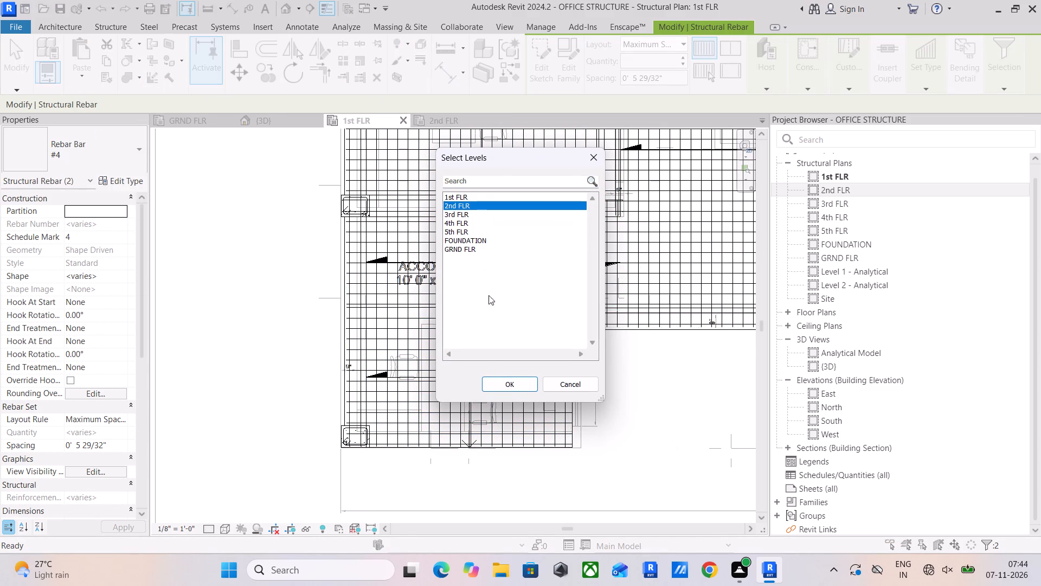
pyautogui.click(510, 385)
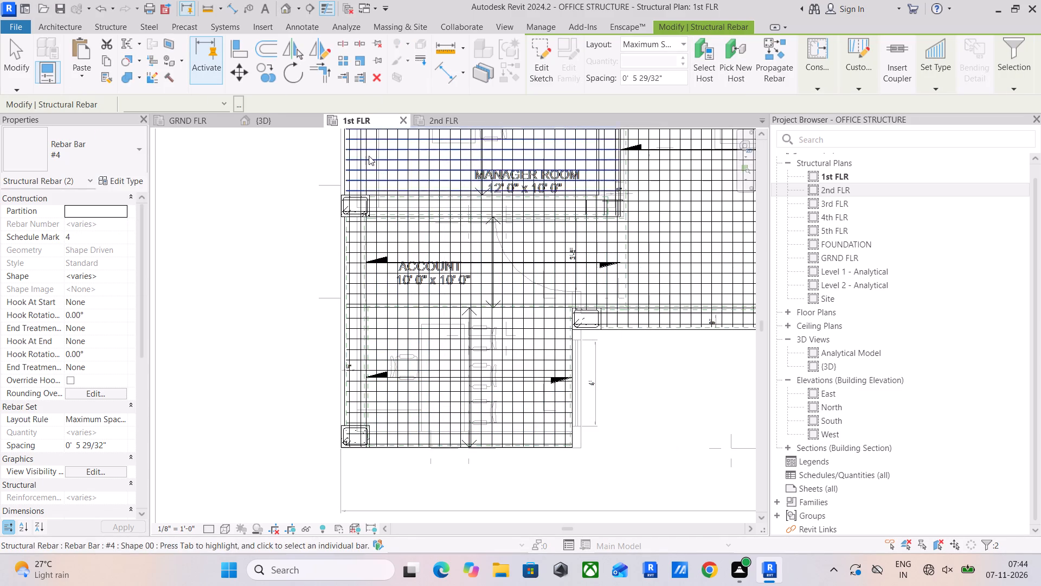
# On 2nd FLR, shorten the T1 stirrup set in the account room's outer vertical beam, bringing its upper end down to the lower slab's top edge.
pyautogui.click(431, 115)
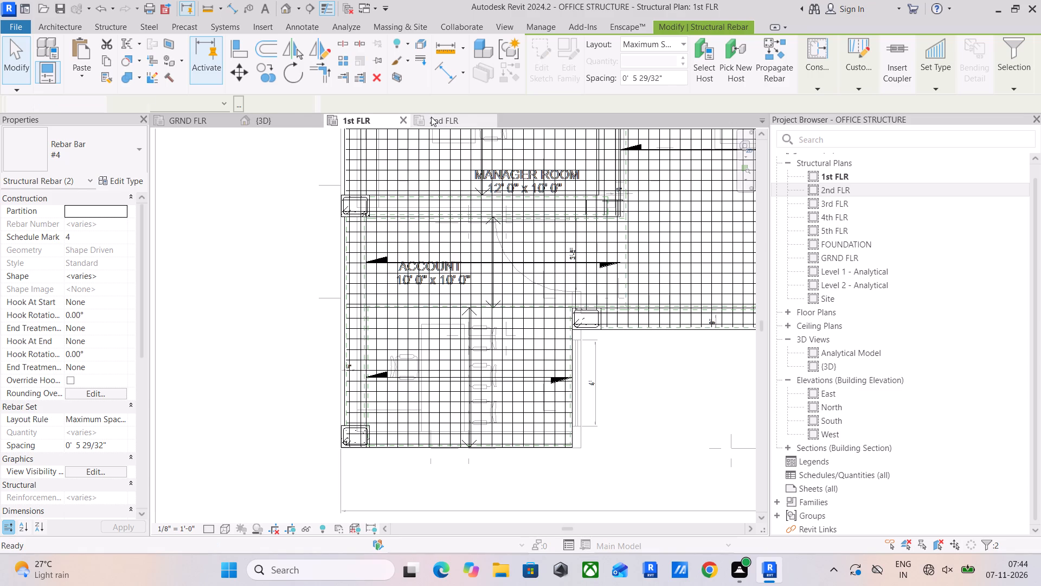
pyautogui.scroll(6, 385, 437)
pyautogui.moveTo(400, 449); pyautogui.dragTo(429, 301, button='middle')
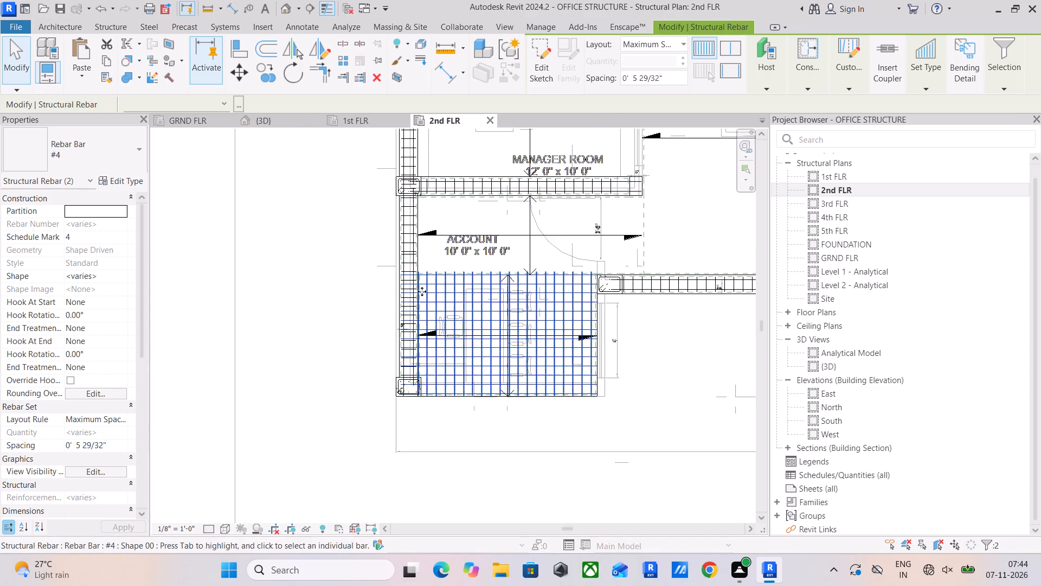
pyautogui.scroll(9, 420, 285)
pyautogui.moveTo(419, 289); pyautogui.dragTo(422, 238, button='middle')
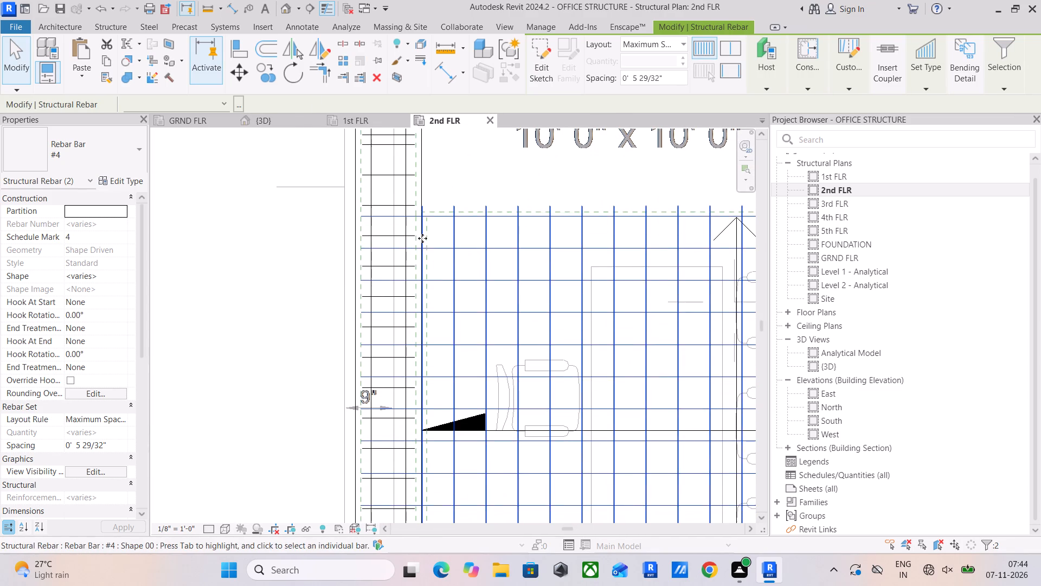
pyautogui.click(399, 236)
pyautogui.scroll(-5, 399, 236)
pyautogui.moveTo(424, 240); pyautogui.dragTo(417, 302, button='middle')
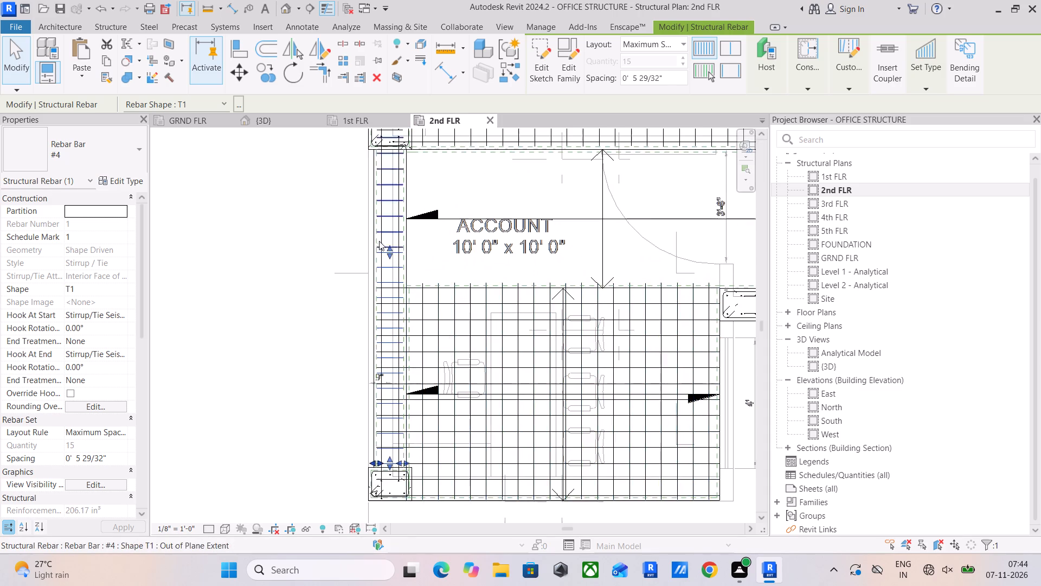
pyautogui.scroll(4, 378, 239)
pyautogui.moveTo(399, 265); pyautogui.dragTo(408, 246, button='middle')
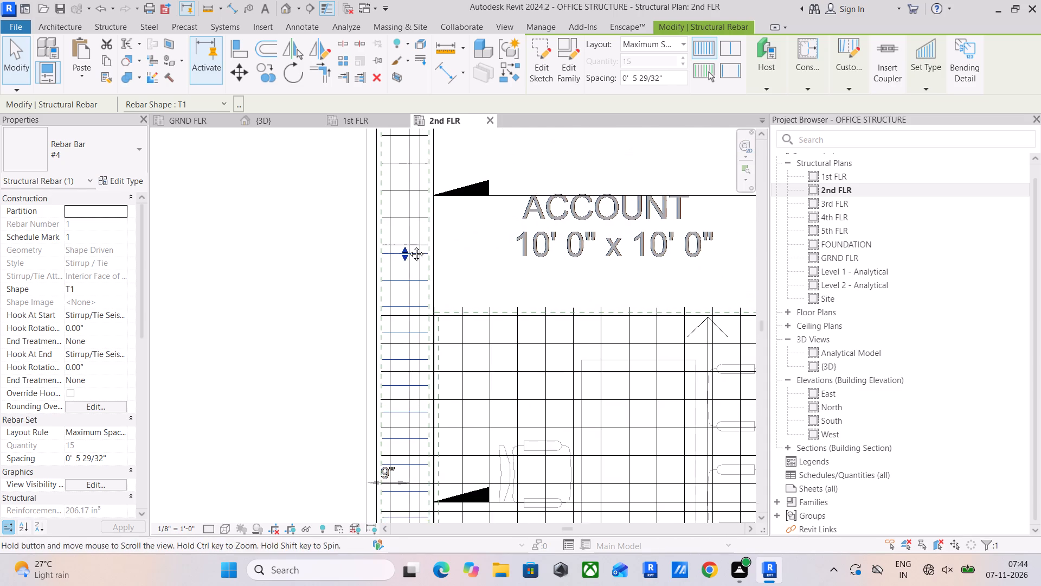
pyautogui.moveTo(408, 246); pyautogui.dragTo(423, 174, button='middle')
pyautogui.moveTo(425, 173); pyautogui.dragTo(423, 226)
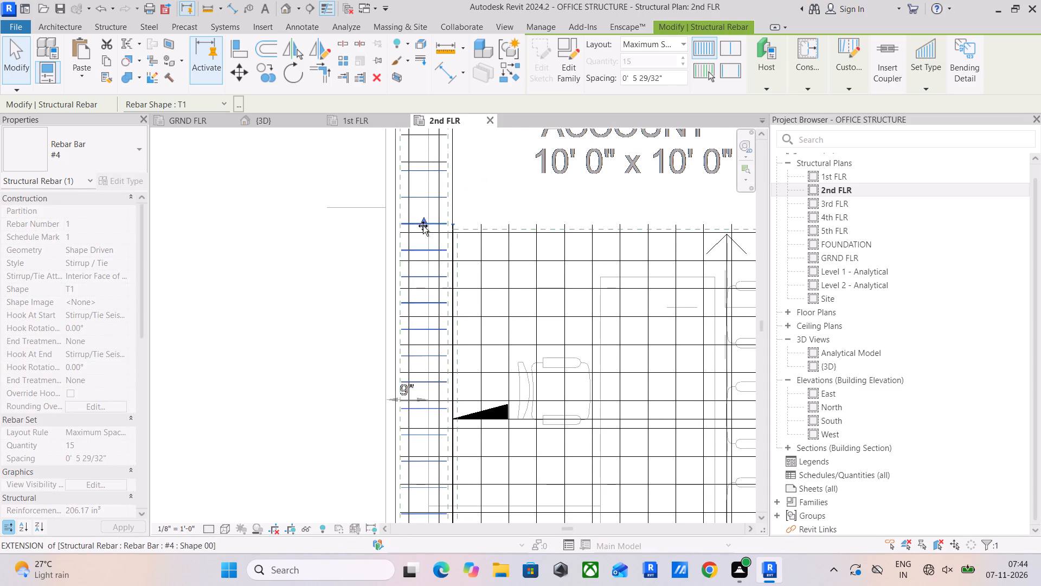
pyautogui.moveTo(423, 226); pyautogui.dragTo(422, 235)
pyautogui.moveTo(434, 287); pyautogui.dragTo(449, 200, button='middle')
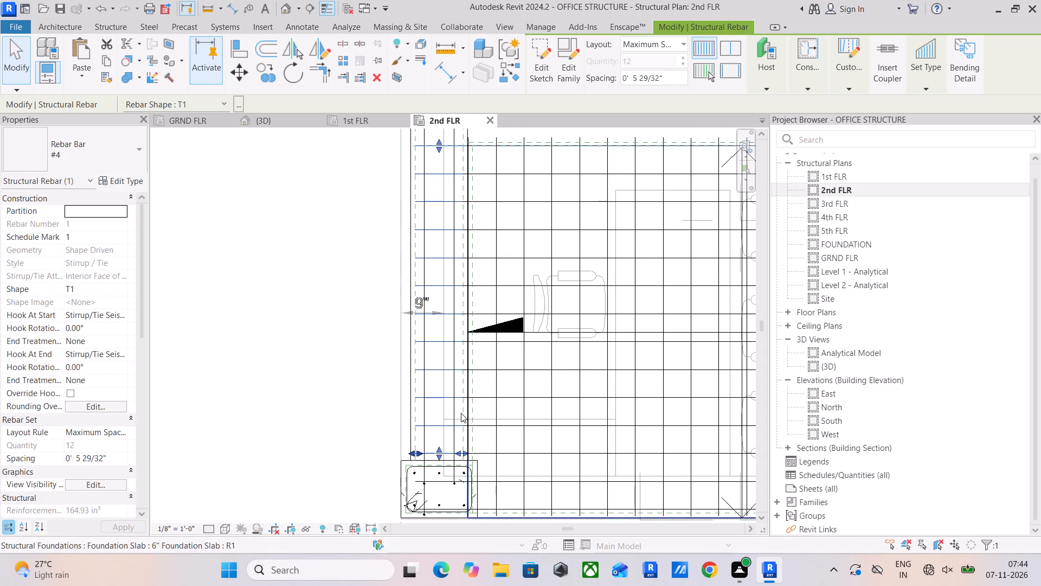
pyautogui.moveTo(461, 413); pyautogui.dragTo(462, 334, button='middle')
pyautogui.press('Escape')
# Copy the two crossing #4 slab rebar sets over the upper account room on 1st FLR and paste them aligned to 2nd FLR.
pyautogui.scroll(-5, 432, 385)
pyautogui.moveTo(491, 365); pyautogui.dragTo(460, 416, button='middle')
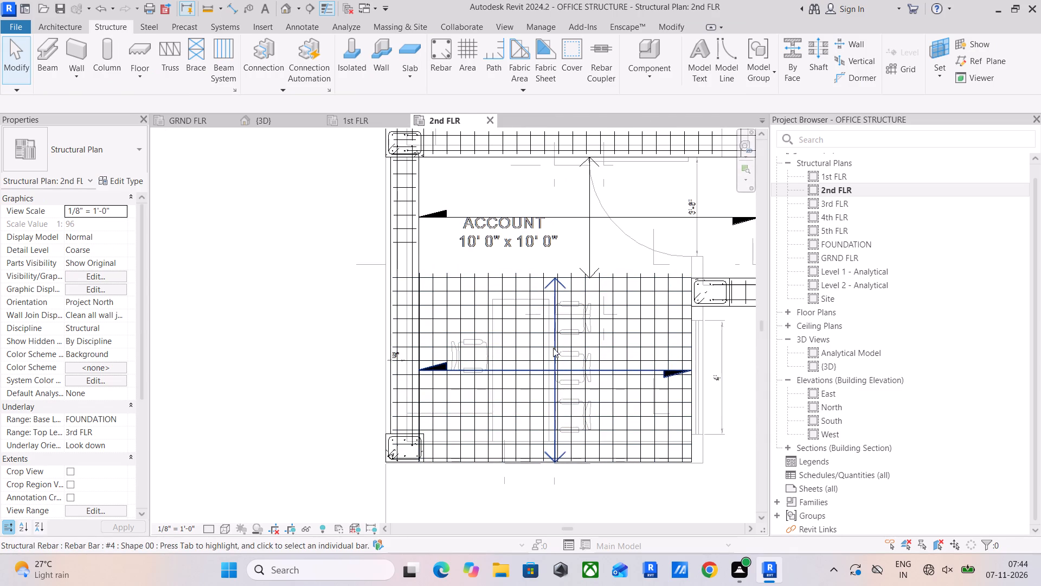
pyautogui.click(342, 123)
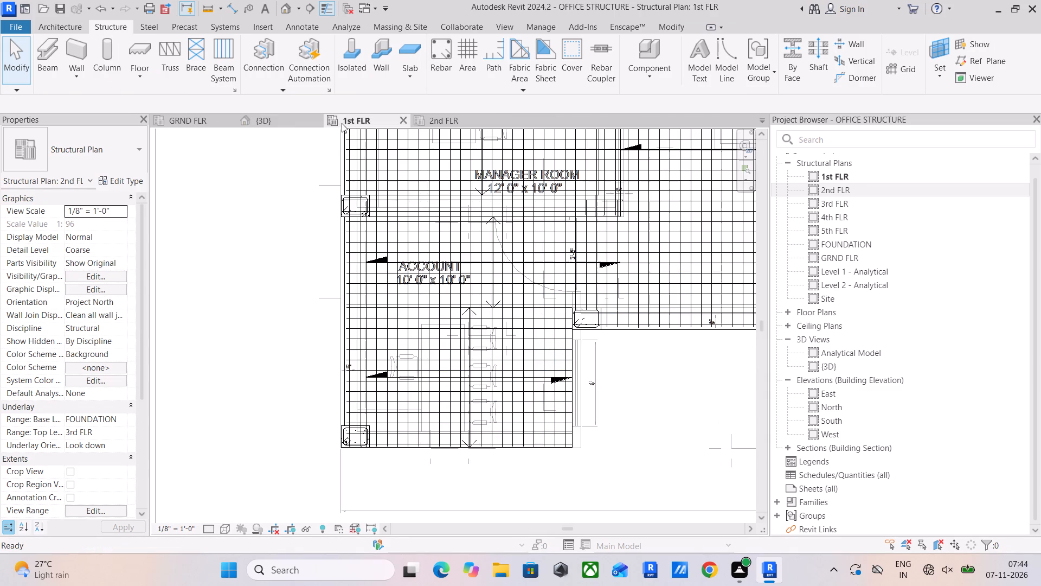
pyautogui.scroll(9, 403, 234)
pyautogui.moveTo(409, 239); pyautogui.dragTo(397, 258)
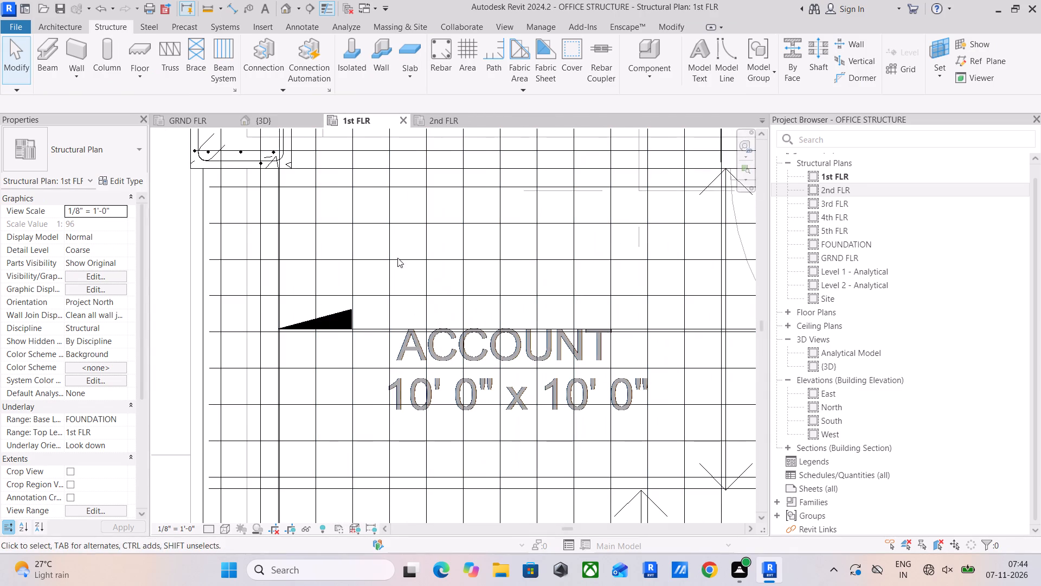
pyautogui.moveTo(397, 258); pyautogui.dragTo(365, 278)
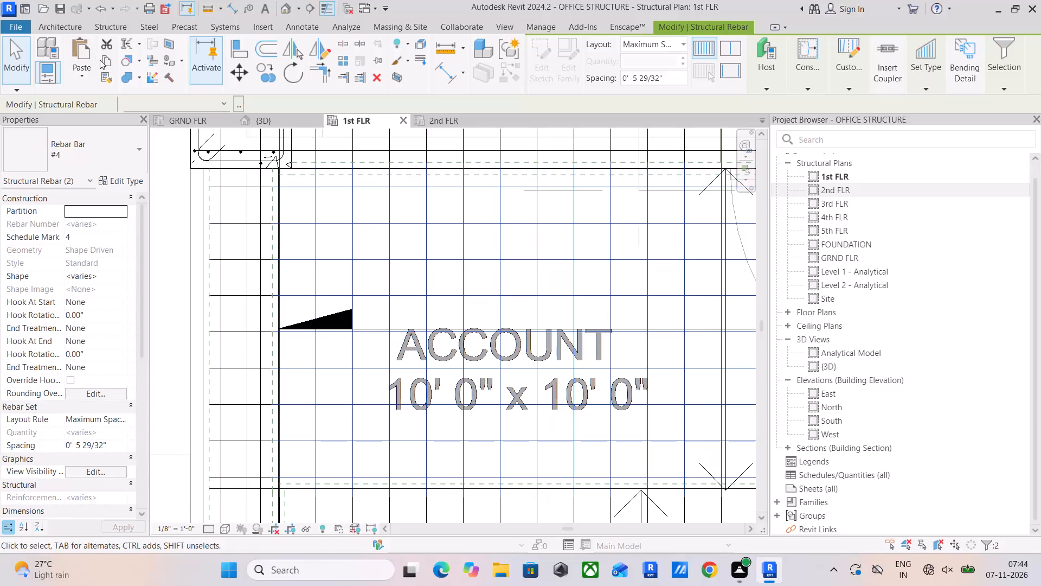
pyautogui.click(104, 60)
pyautogui.click(80, 74)
pyautogui.click(118, 121)
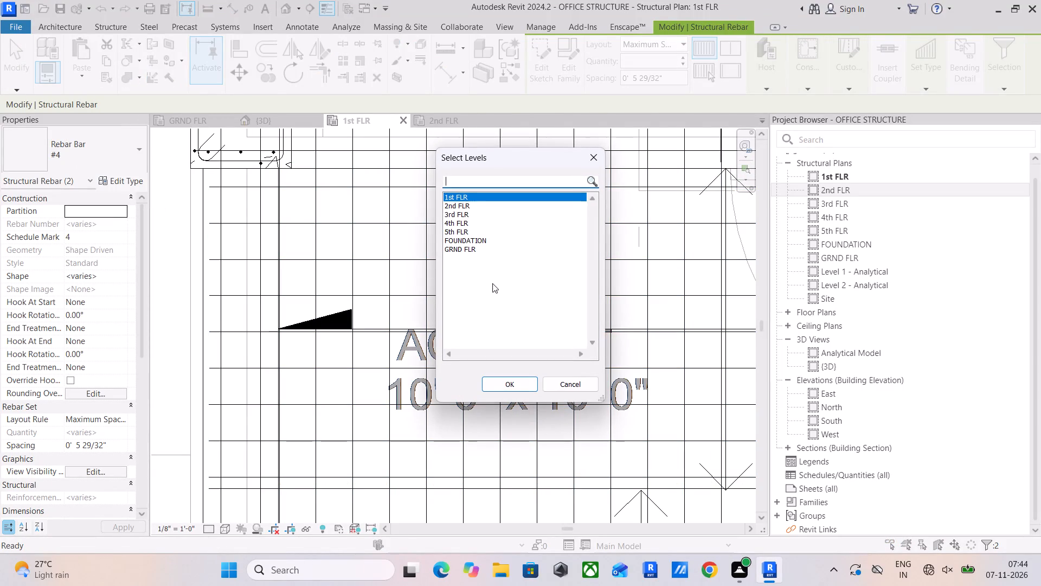
pyautogui.click(462, 208)
pyautogui.click(506, 390)
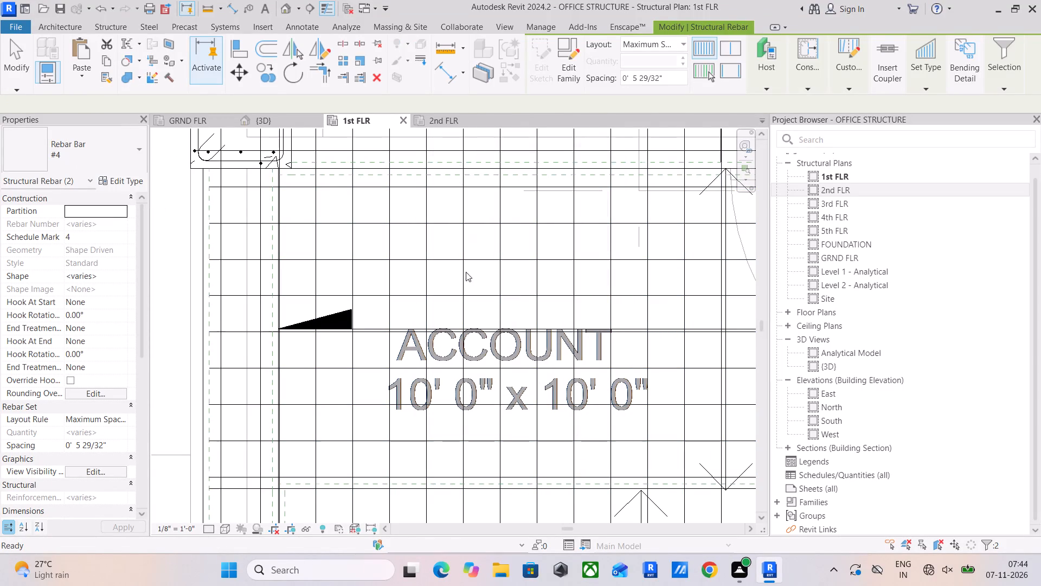
pyautogui.scroll(-4, 460, 266)
# On 2nd FLR, stretch the upper account room's outer vertical-beam T1 stirrup set down to the lower slab's edge and pull its upper end below the column.
pyautogui.click(432, 120)
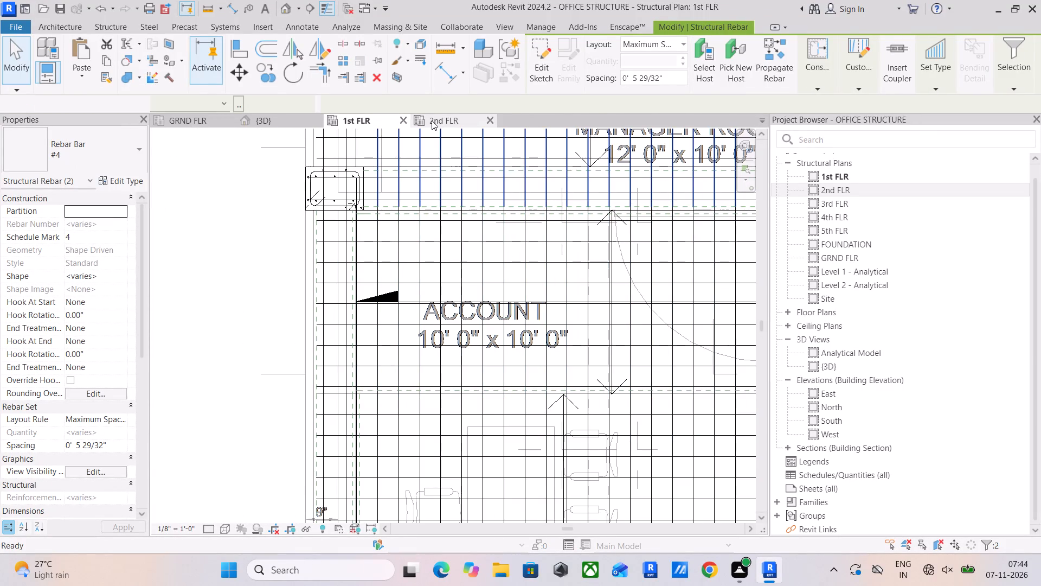
pyautogui.scroll(5, 465, 270)
pyautogui.scroll(4, 401, 271)
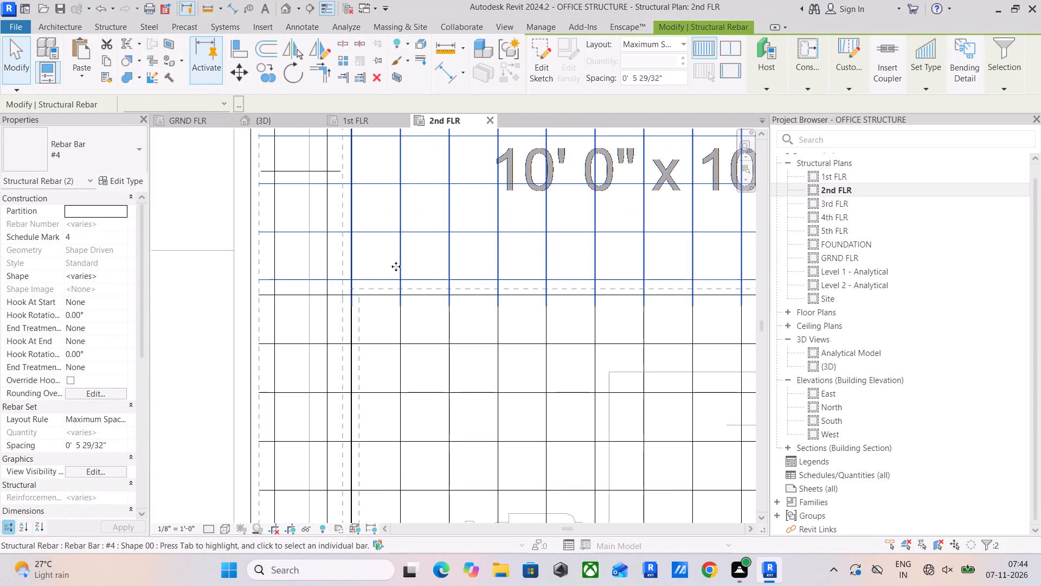
pyautogui.click(306, 173)
pyautogui.moveTo(302, 177); pyautogui.dragTo(302, 238)
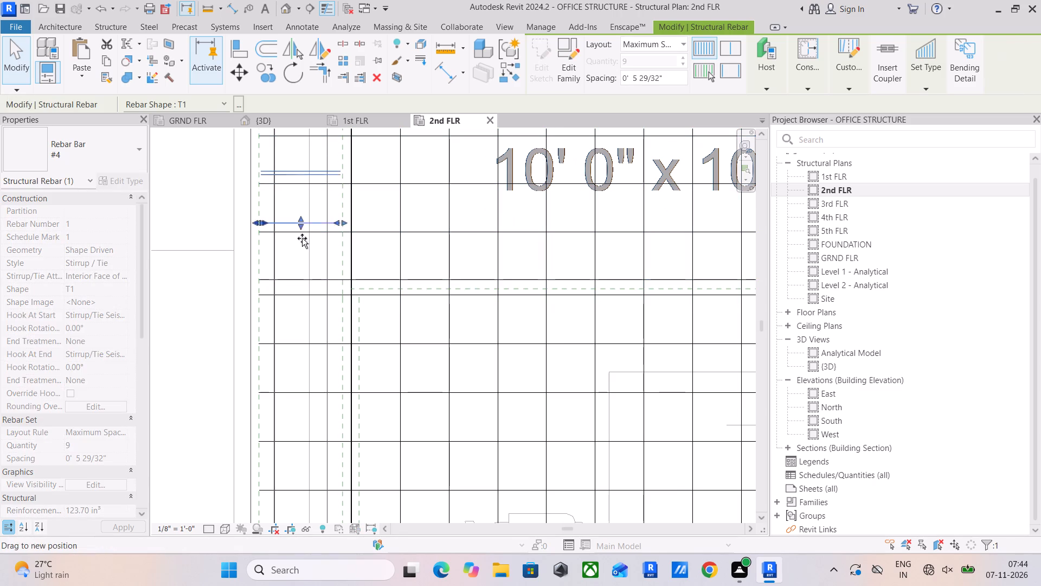
pyautogui.moveTo(302, 238); pyautogui.dragTo(301, 281)
pyautogui.scroll(-5, 396, 240)
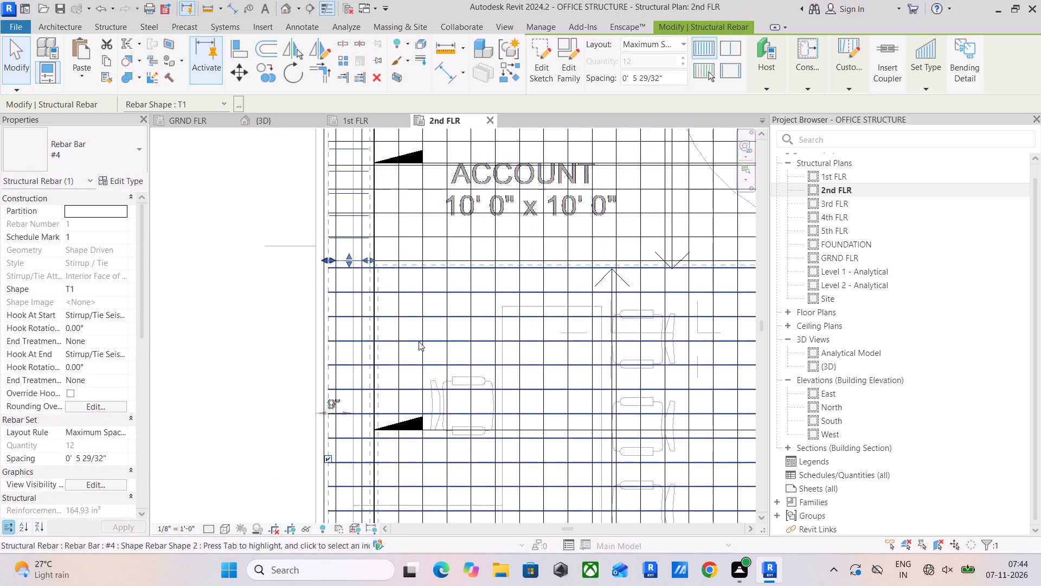
pyautogui.moveTo(439, 458); pyautogui.dragTo(444, 545, button='middle')
pyautogui.moveTo(417, 241); pyautogui.dragTo(438, 381, button='middle')
pyautogui.scroll(6, 390, 290)
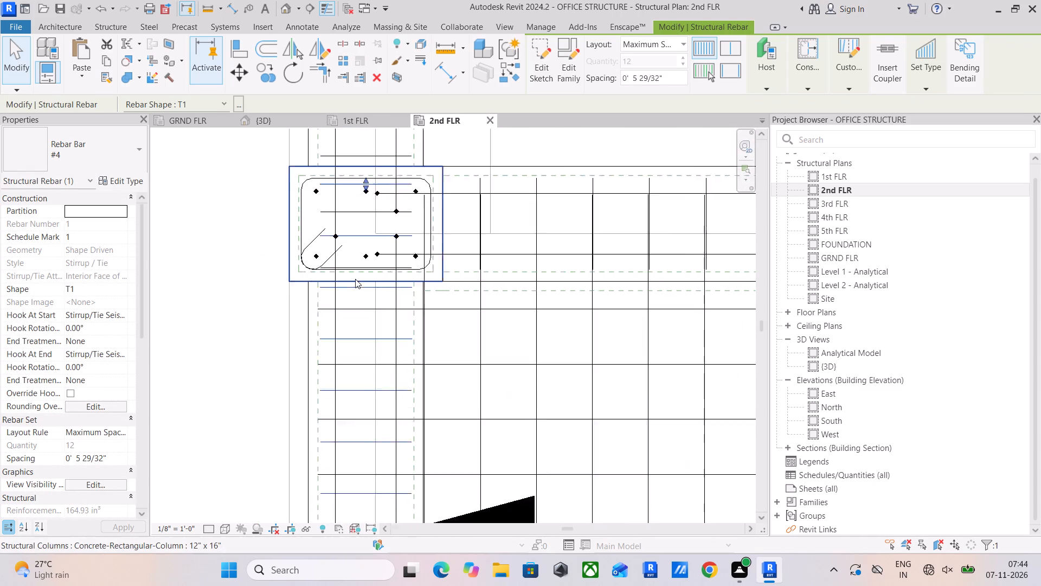
pyautogui.scroll(2, 355, 279)
pyautogui.moveTo(367, 155); pyautogui.dragTo(368, 266)
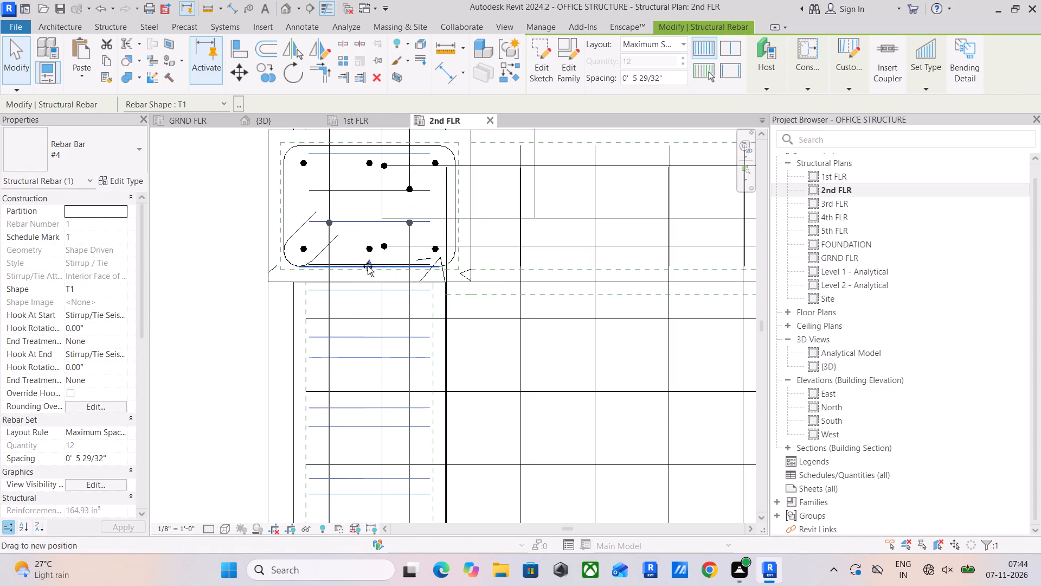
pyautogui.moveTo(368, 266); pyautogui.dragTo(365, 318)
pyautogui.scroll(-7, 279, 330)
pyautogui.scroll(4, 444, 263)
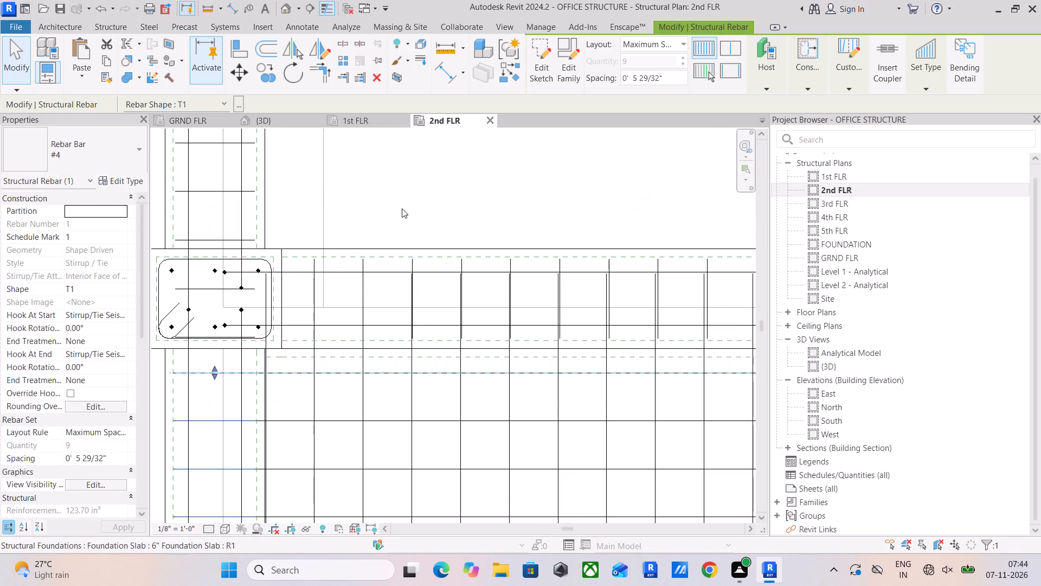
pyautogui.click(404, 178)
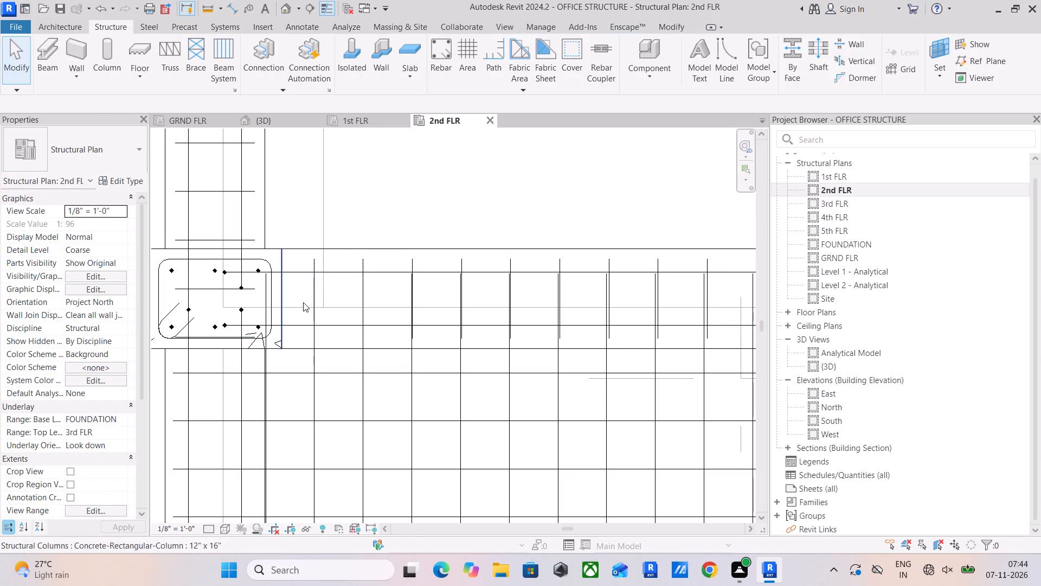
# Extend the T1 stirrup set in the beam between the manager and account rooms toward the waiting area, to the adjacent slab bar.
pyautogui.scroll(-6, 483, 297)
pyautogui.moveTo(634, 307); pyautogui.dragTo(262, 316, button='middle')
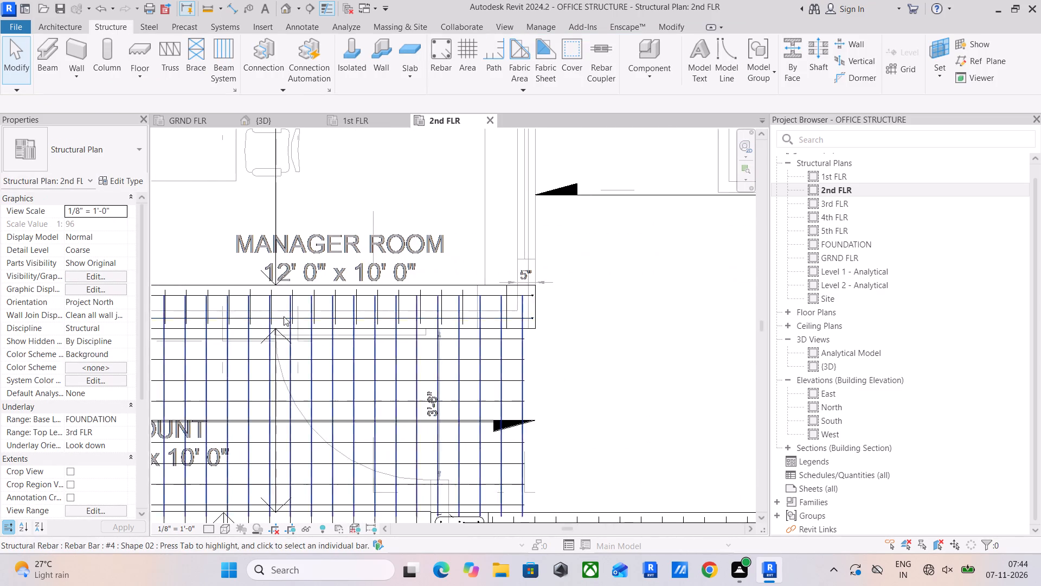
pyautogui.scroll(5, 491, 315)
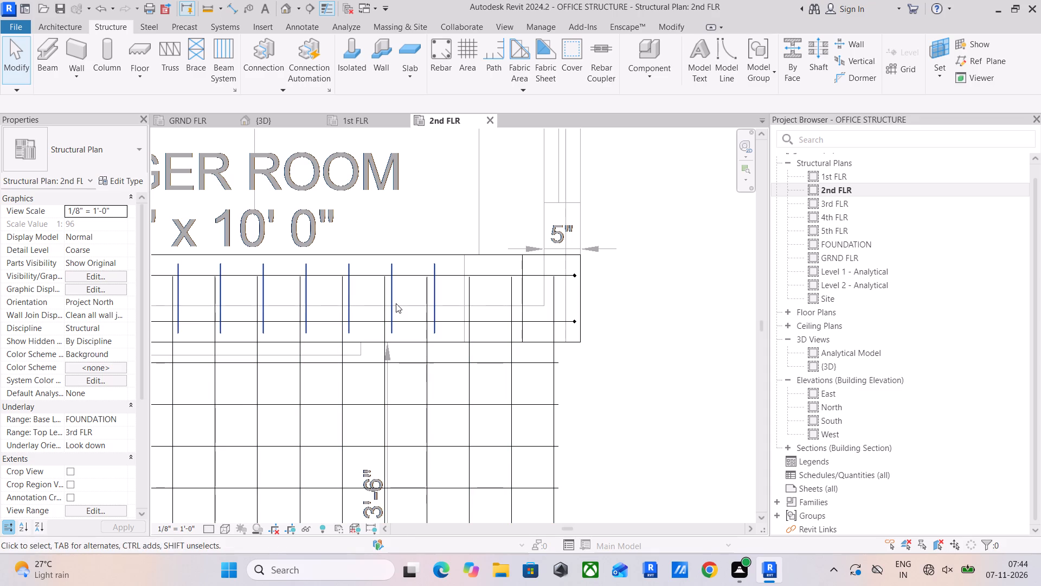
pyautogui.click(396, 303)
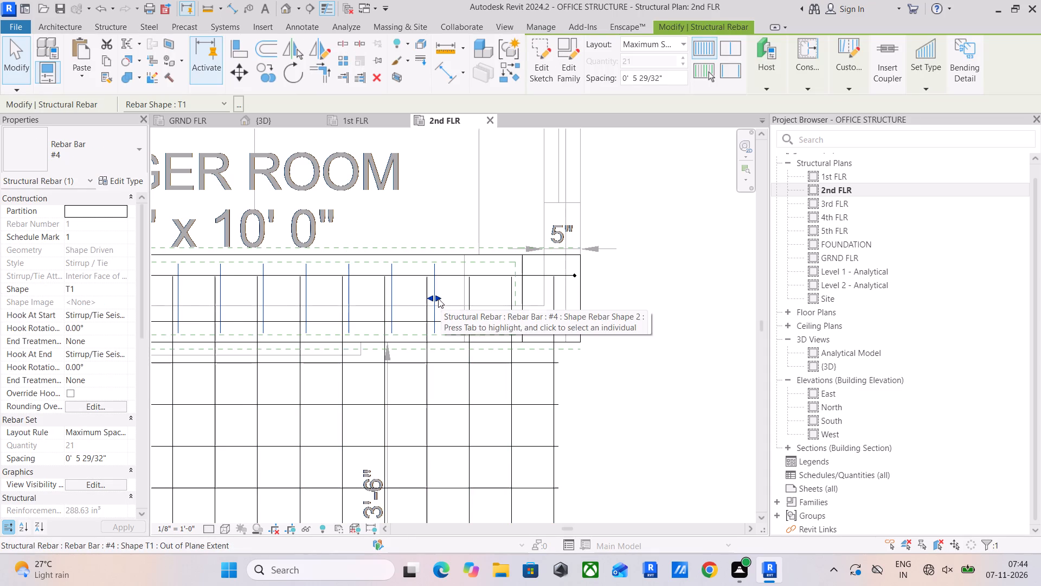
pyautogui.moveTo(438, 298); pyautogui.dragTo(472, 307)
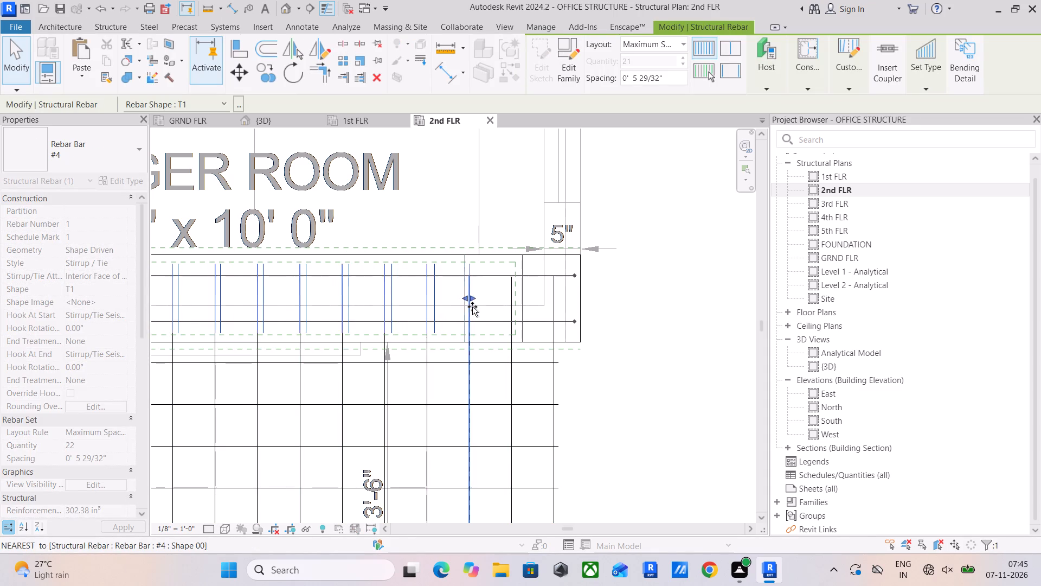
pyautogui.moveTo(472, 307); pyautogui.dragTo(471, 309)
pyautogui.click(410, 200)
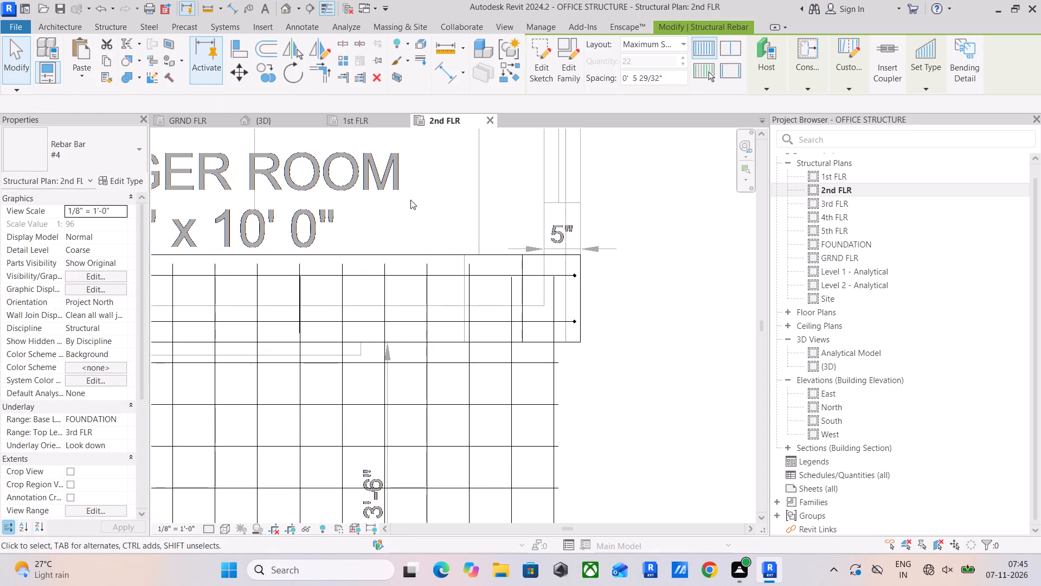
# Pull the column-side end of the T1 stirrup set in the waiting area's lower beam slightly away from the account room's column.
pyautogui.scroll(-9, 517, 285)
pyautogui.moveTo(515, 290); pyautogui.dragTo(531, 206, button='middle')
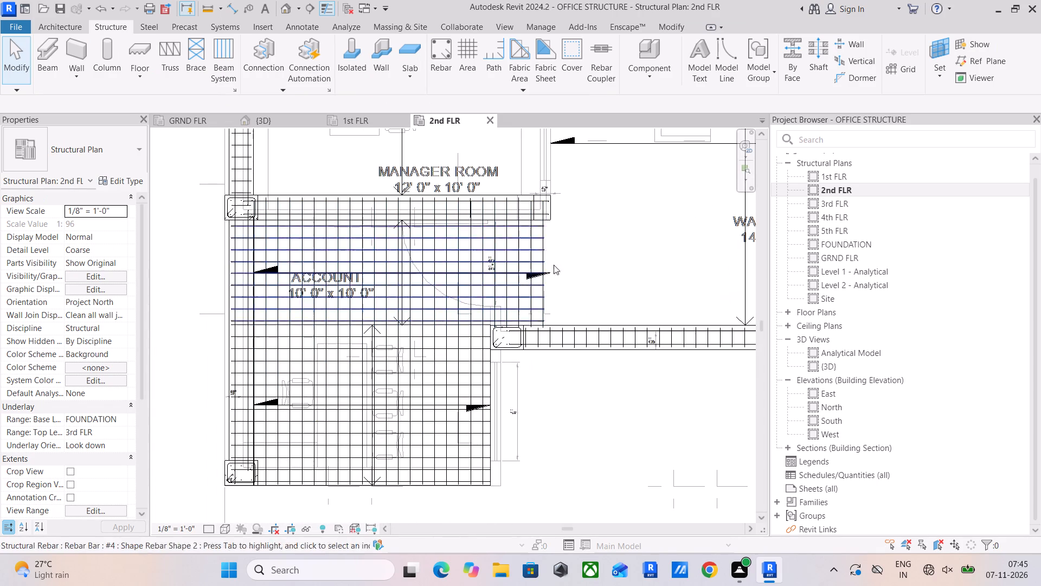
pyautogui.scroll(10, 534, 344)
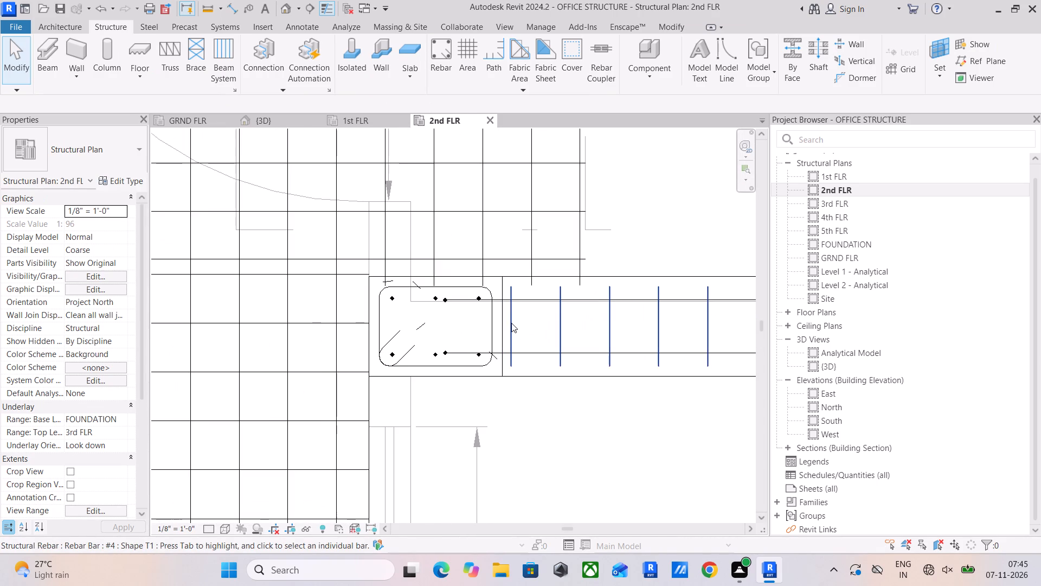
pyautogui.click(511, 323)
pyautogui.moveTo(511, 325); pyautogui.dragTo(530, 327)
pyautogui.scroll(-10, 531, 371)
pyautogui.click(540, 408)
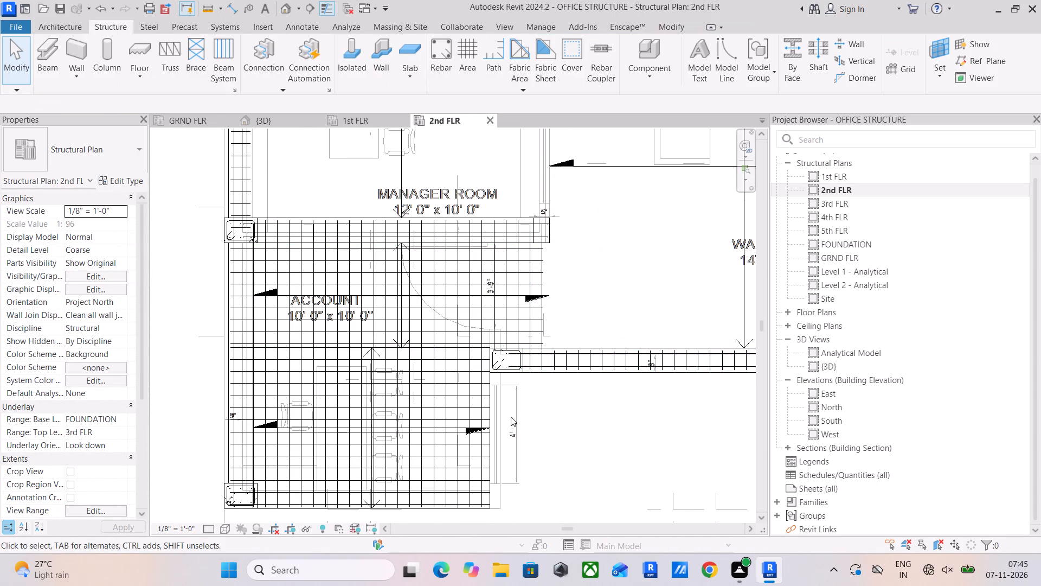
# Examine the slab bars and beam stirrups around the account and manager rooms on 2nd FLR.
pyautogui.moveTo(511, 417); pyautogui.dragTo(563, 303, button='middle')
pyautogui.scroll(5, 319, 354)
pyautogui.scroll(-5, 319, 354)
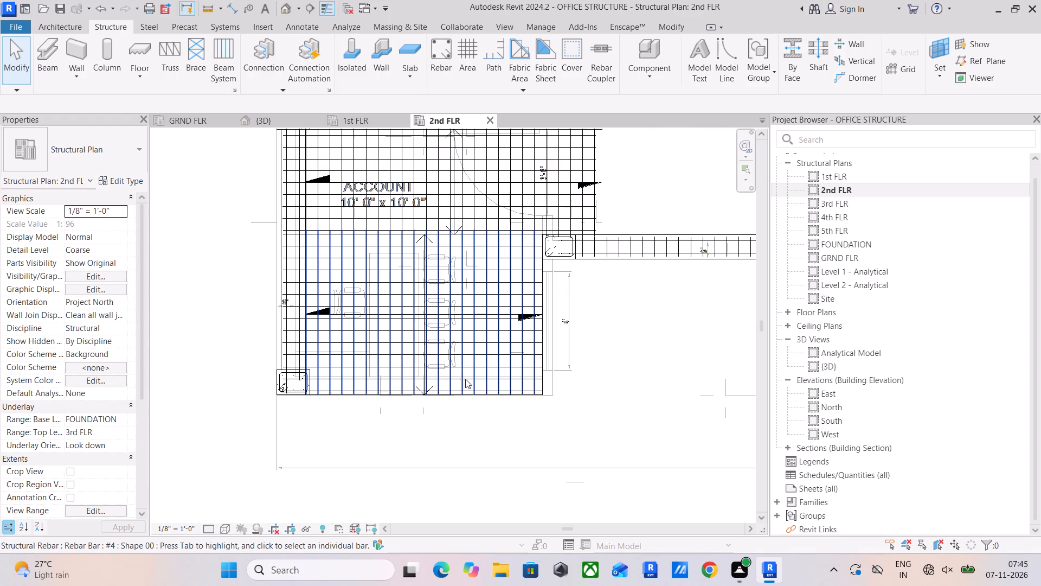
pyautogui.scroll(5, 439, 220)
pyautogui.scroll(5, 498, 207)
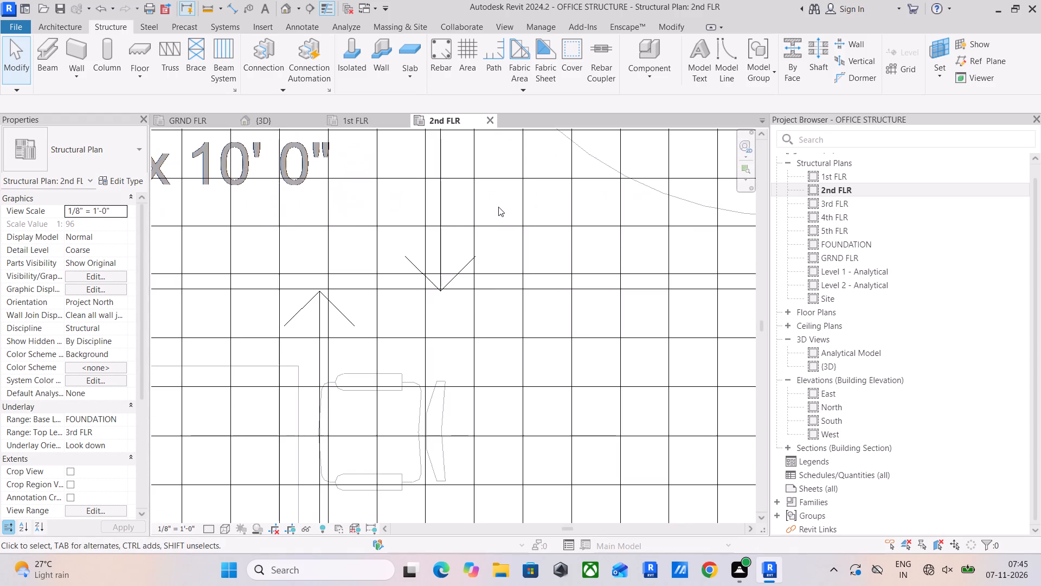
pyautogui.scroll(-15, 498, 207)
pyautogui.scroll(3, 405, 175)
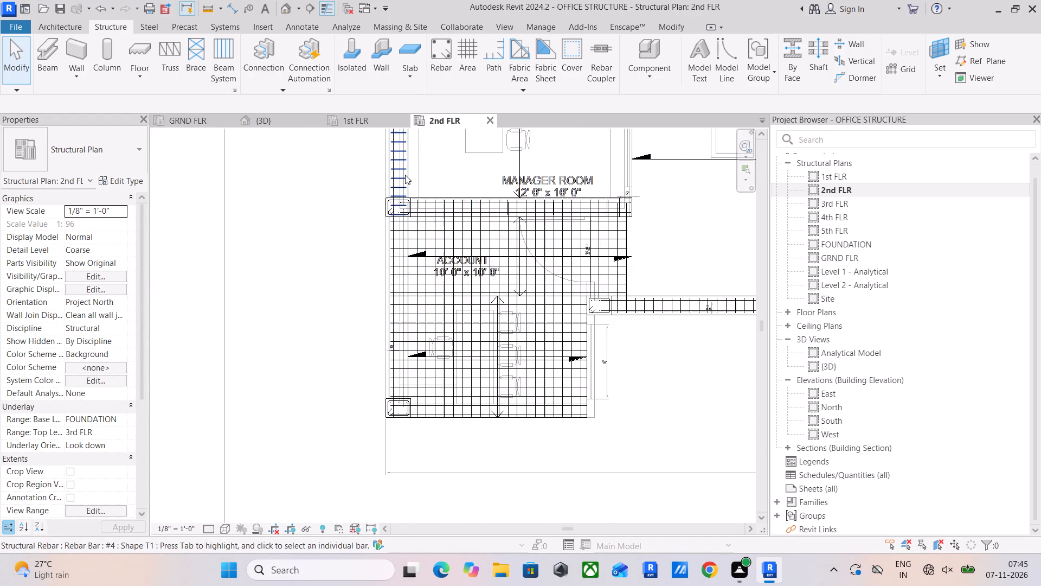
pyautogui.moveTo(405, 190); pyautogui.dragTo(422, 298, button='middle')
pyautogui.scroll(5, 415, 295)
pyautogui.scroll(-6, 415, 295)
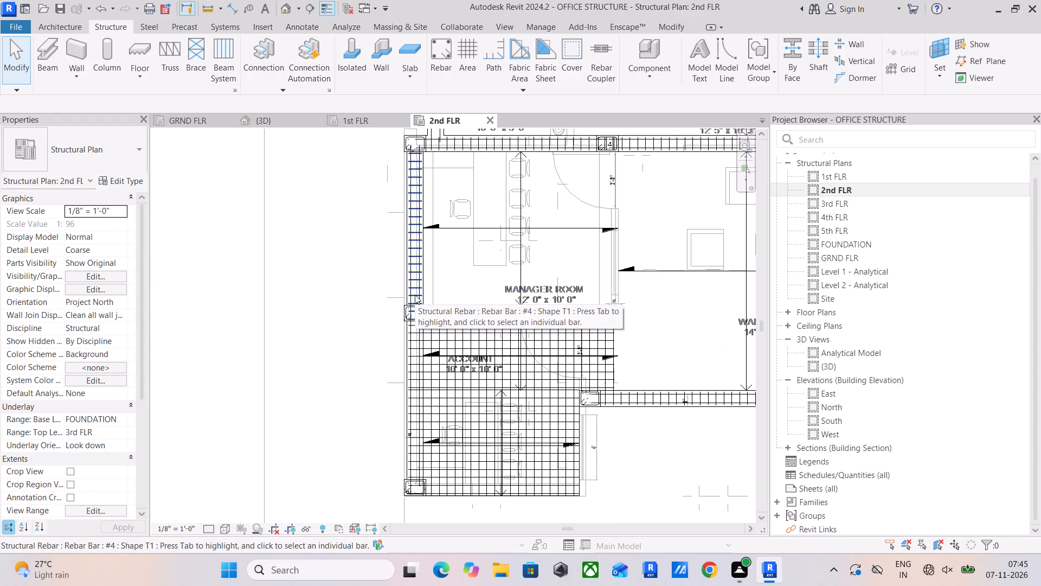
# Copy the two crossing #4 slab rebar sets over the waiting area on 1st FLR and paste them aligned to 2nd FLR.
pyautogui.click(345, 123)
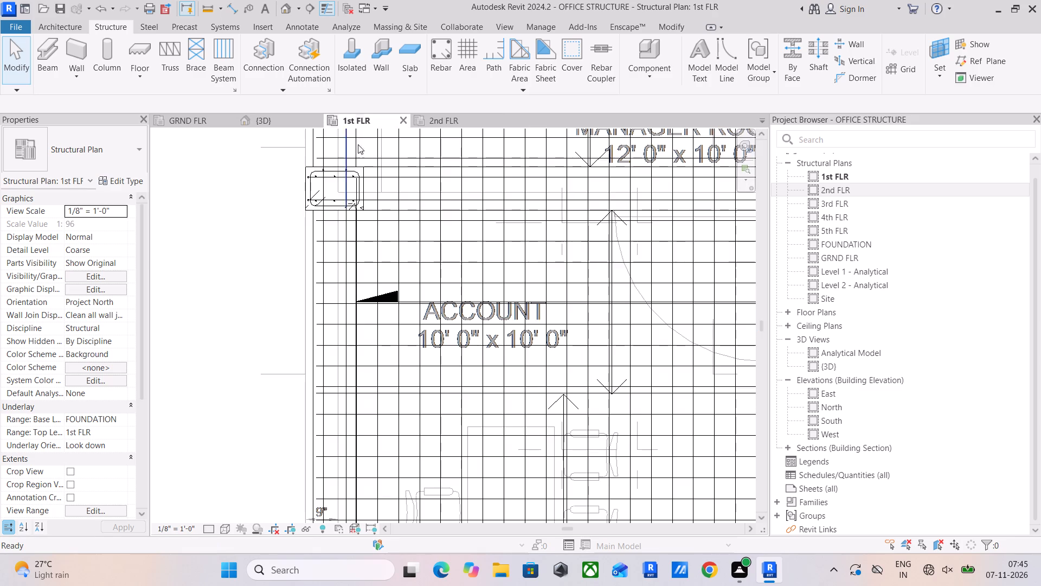
pyautogui.scroll(-5, 416, 291)
pyautogui.moveTo(566, 316); pyautogui.dragTo(336, 307, button='middle')
pyautogui.scroll(3, 419, 320)
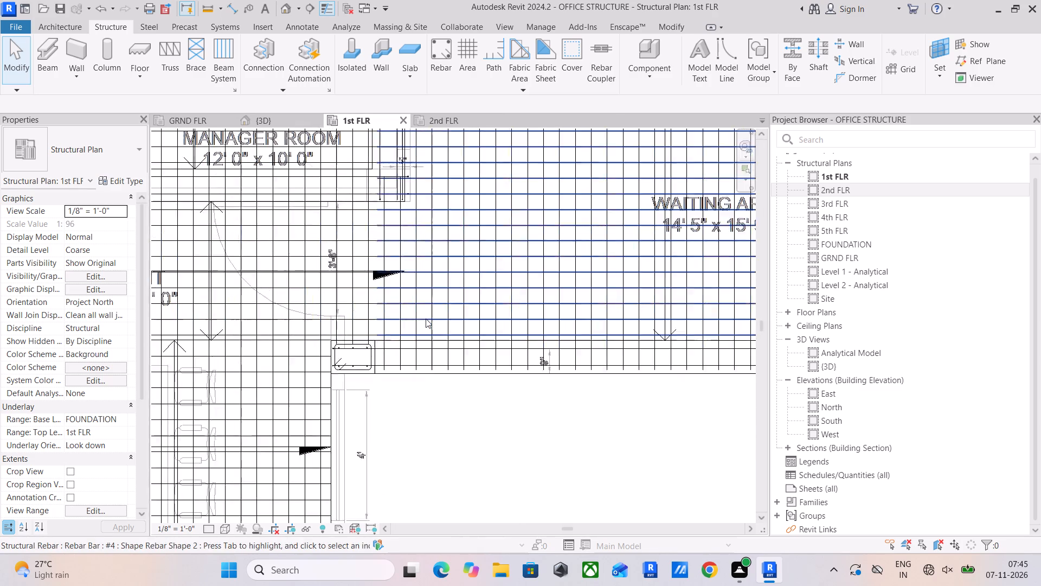
pyautogui.scroll(6, 426, 319)
pyautogui.moveTo(468, 305); pyautogui.dragTo(444, 343)
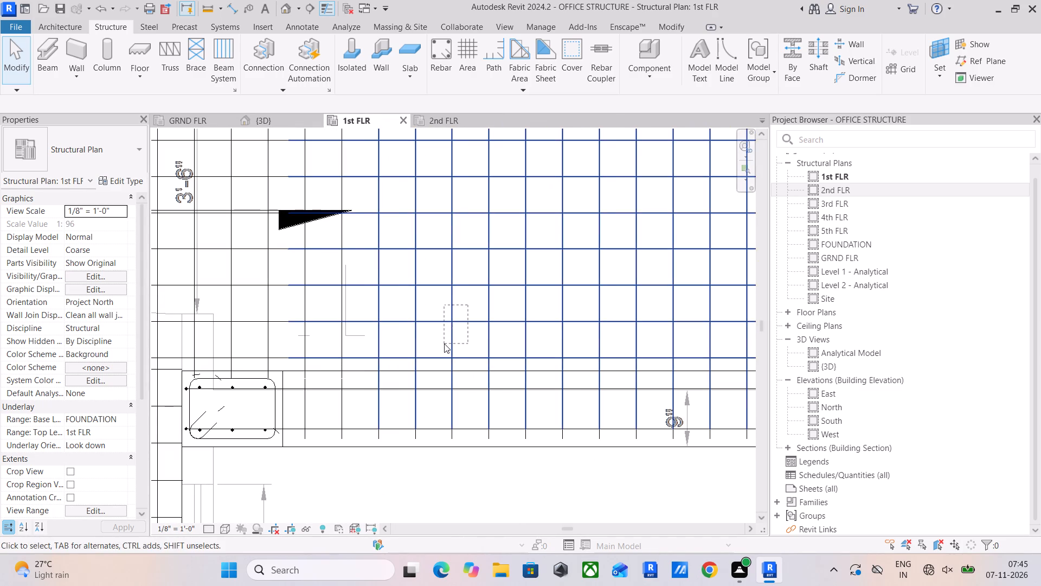
pyautogui.click(108, 63)
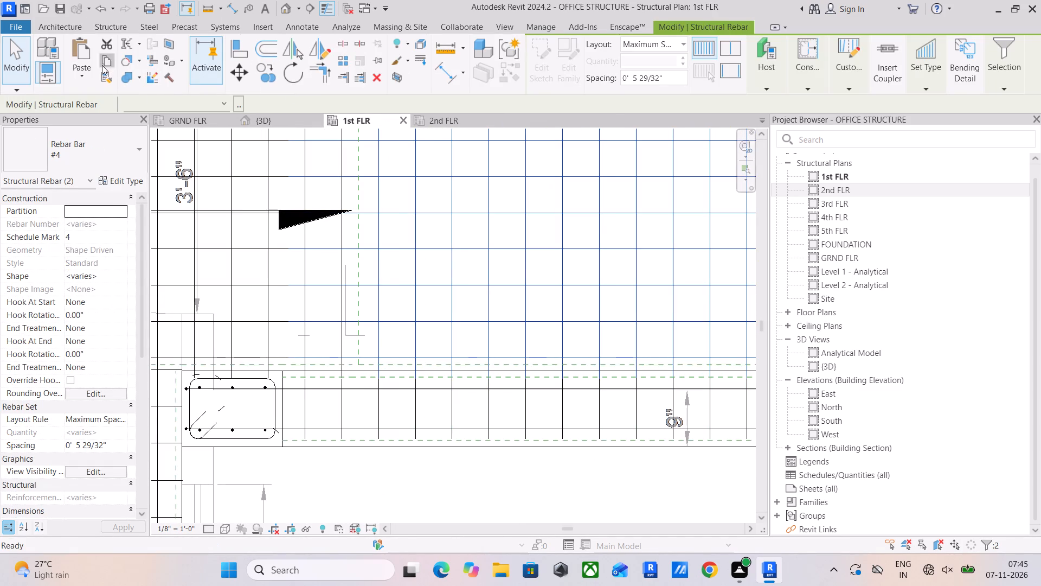
pyautogui.click(85, 72)
pyautogui.click(118, 123)
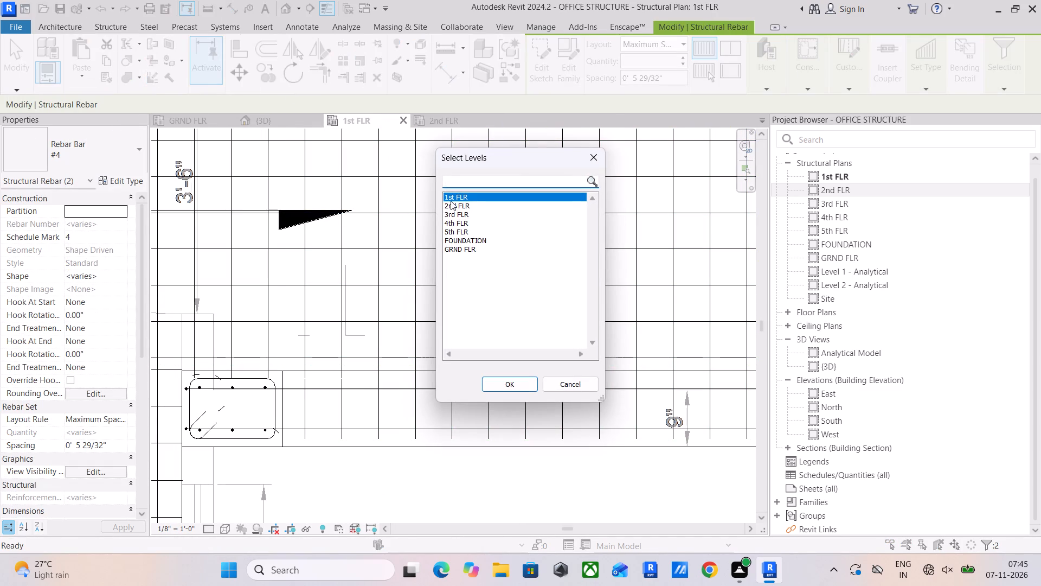
pyautogui.click(458, 205)
pyautogui.click(502, 384)
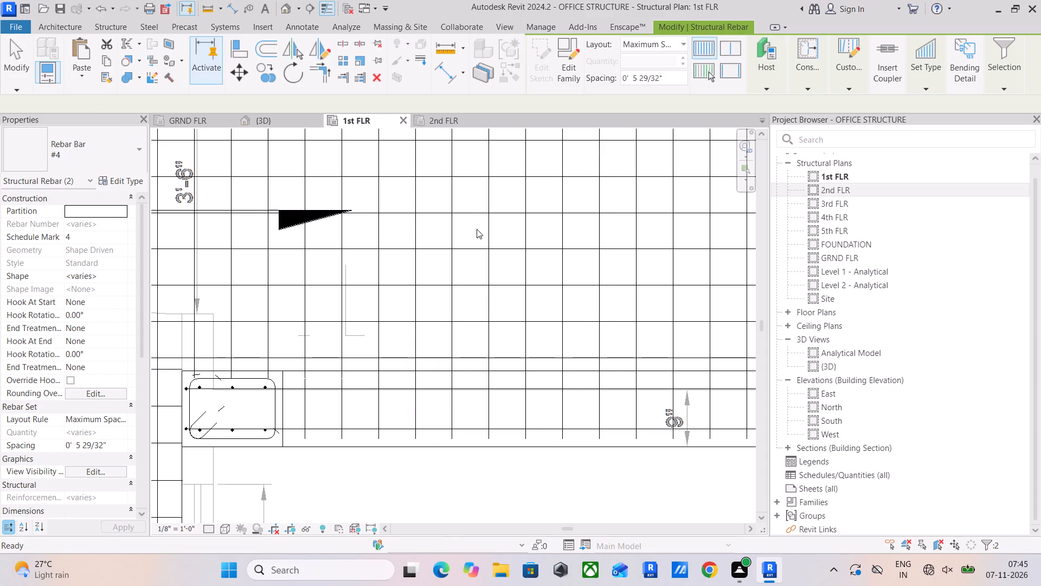
# On 2nd FLR, pull the conference-side end of the T1 stirrup set in the waiting area's lower beam back out of the column to its face.
pyautogui.click(452, 123)
pyautogui.moveTo(632, 330); pyautogui.dragTo(468, 224, button='middle')
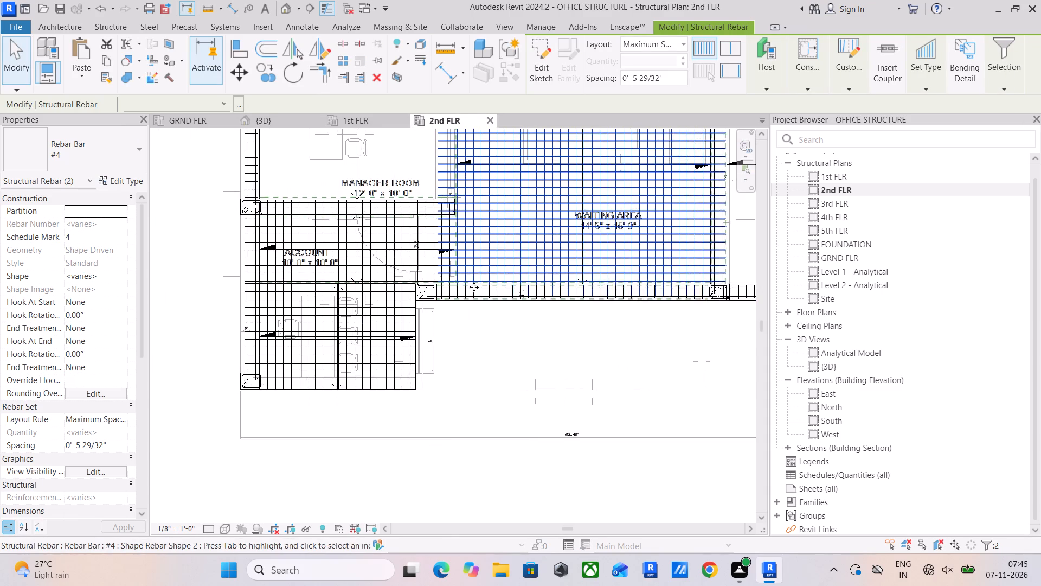
pyautogui.scroll(5, 472, 286)
pyautogui.scroll(5, 417, 254)
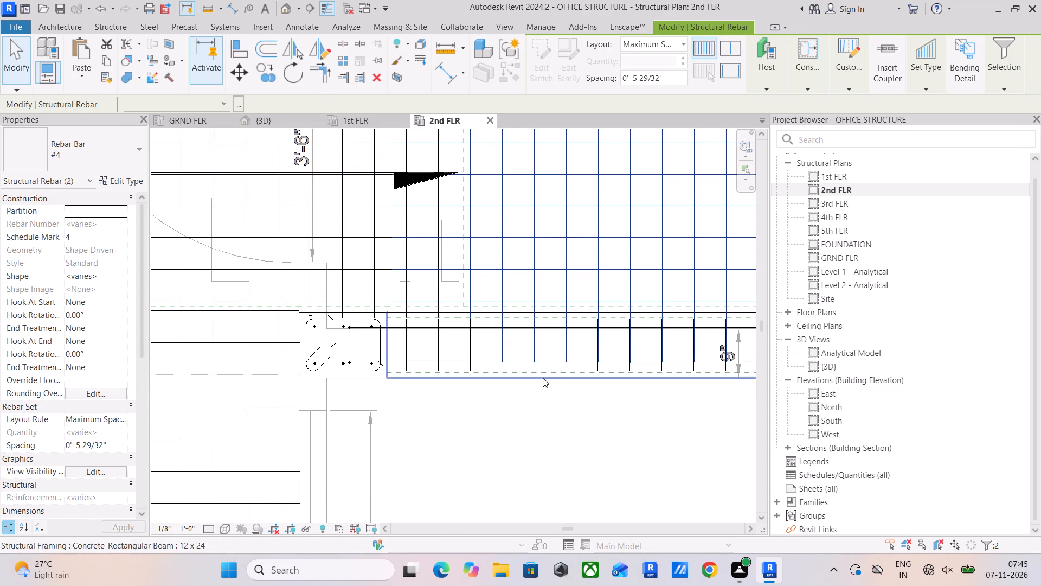
pyautogui.scroll(-3, 555, 381)
pyautogui.moveTo(542, 389); pyautogui.dragTo(137, 390, button='middle')
pyautogui.scroll(-5, 436, 381)
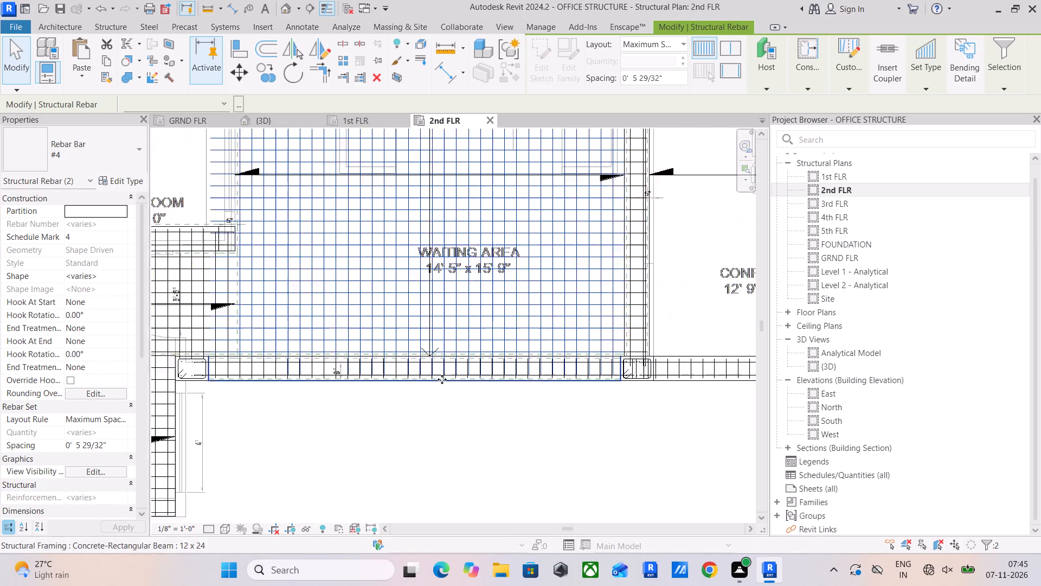
pyautogui.scroll(15, 589, 373)
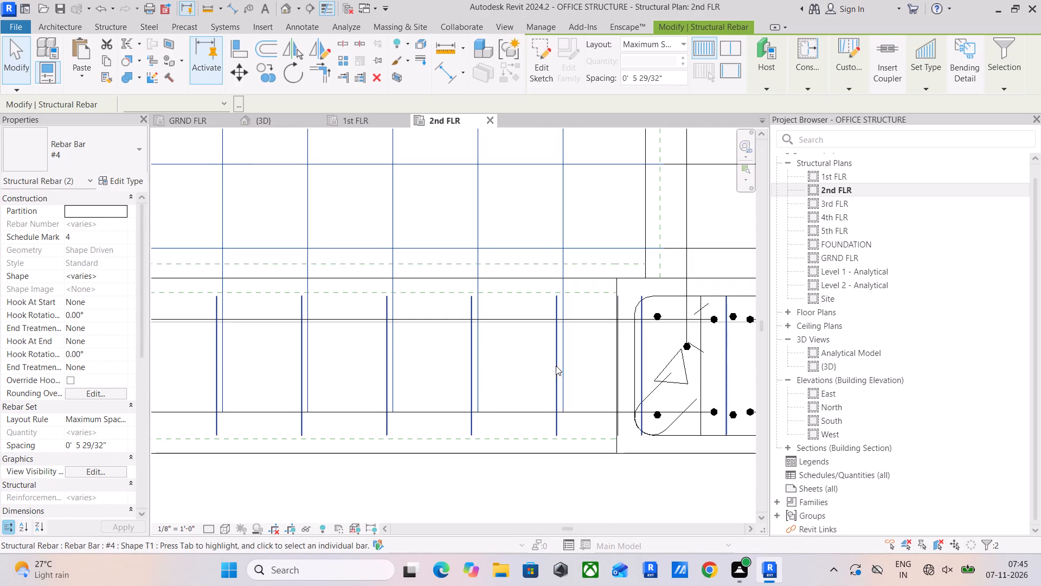
pyautogui.click(554, 367)
pyautogui.scroll(-6, 651, 367)
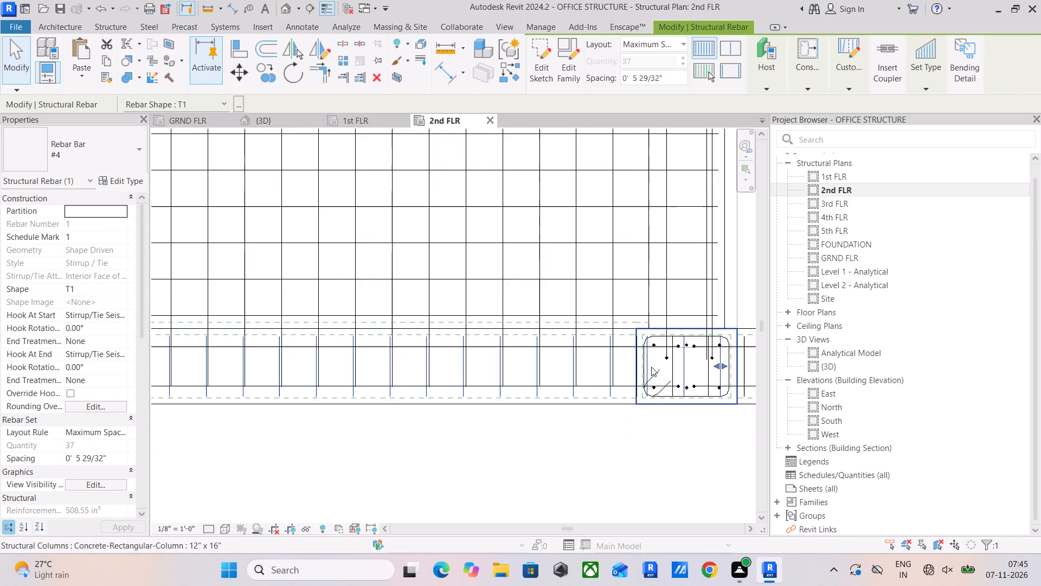
pyautogui.scroll(-1, 653, 366)
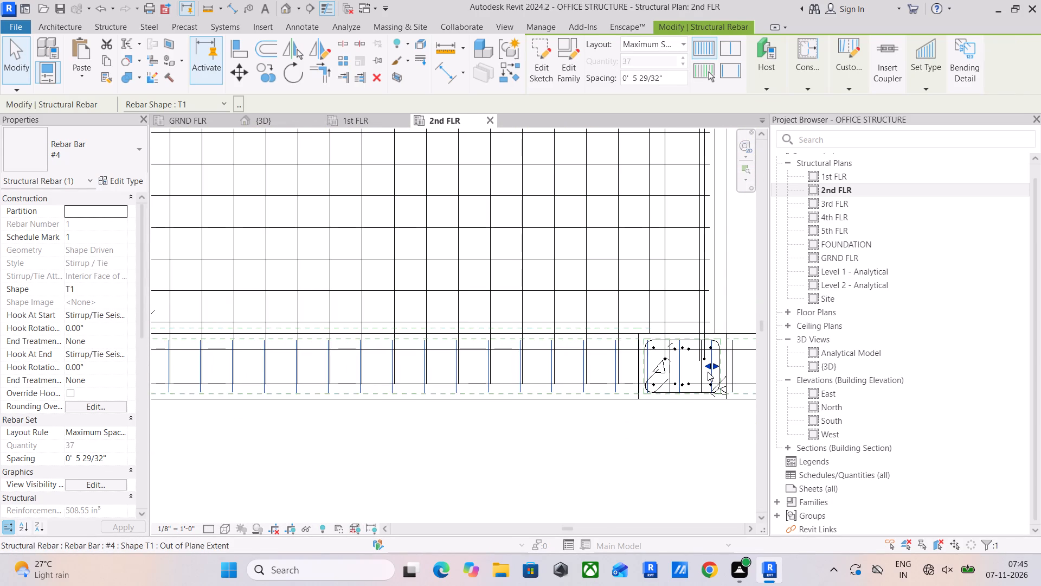
pyautogui.moveTo(706, 366); pyautogui.dragTo(623, 384)
pyautogui.click(620, 432)
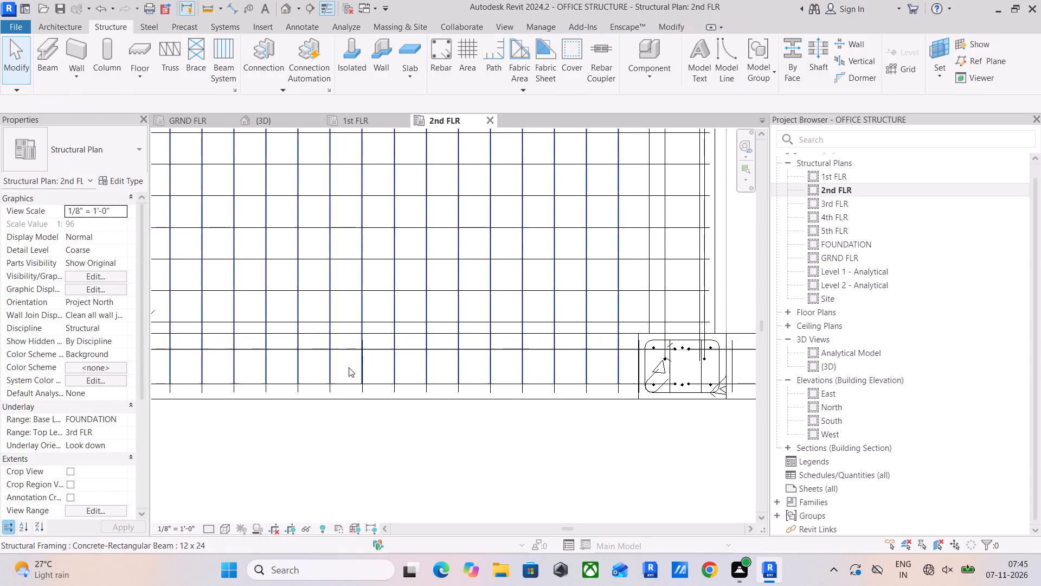
# Examine the slab bars and beam stirrups around the waiting area and manager room on 2nd FLR.
pyautogui.scroll(5, 346, 365)
pyautogui.scroll(-10, 346, 365)
pyautogui.moveTo(458, 409); pyautogui.dragTo(486, 391, button='middle')
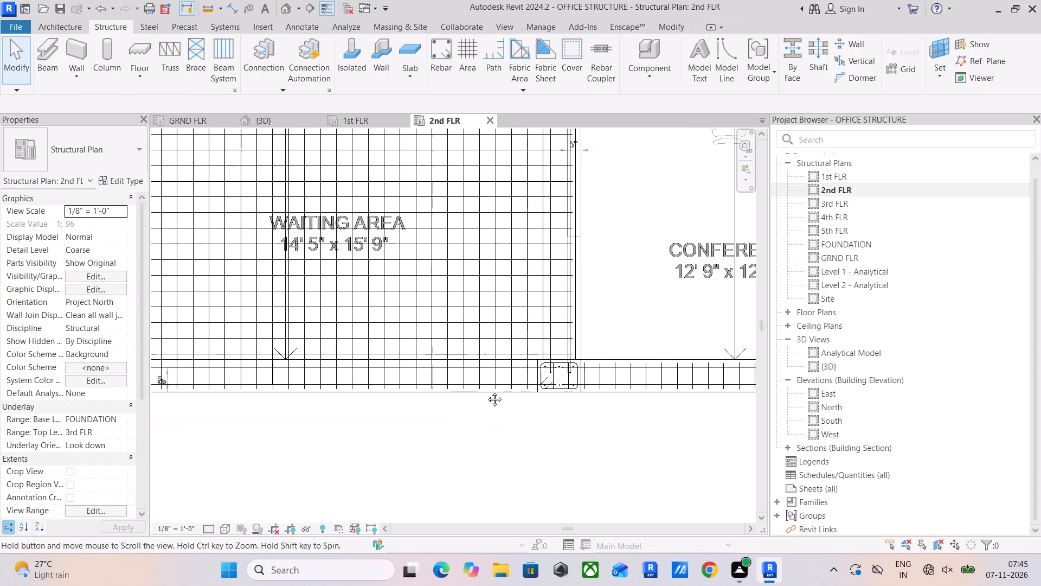
pyautogui.moveTo(486, 391); pyautogui.dragTo(498, 371, button='middle')
pyautogui.scroll(-4, 467, 404)
pyautogui.moveTo(467, 404); pyautogui.dragTo(496, 444, button='middle')
pyautogui.moveTo(464, 386); pyautogui.dragTo(474, 466, button='middle')
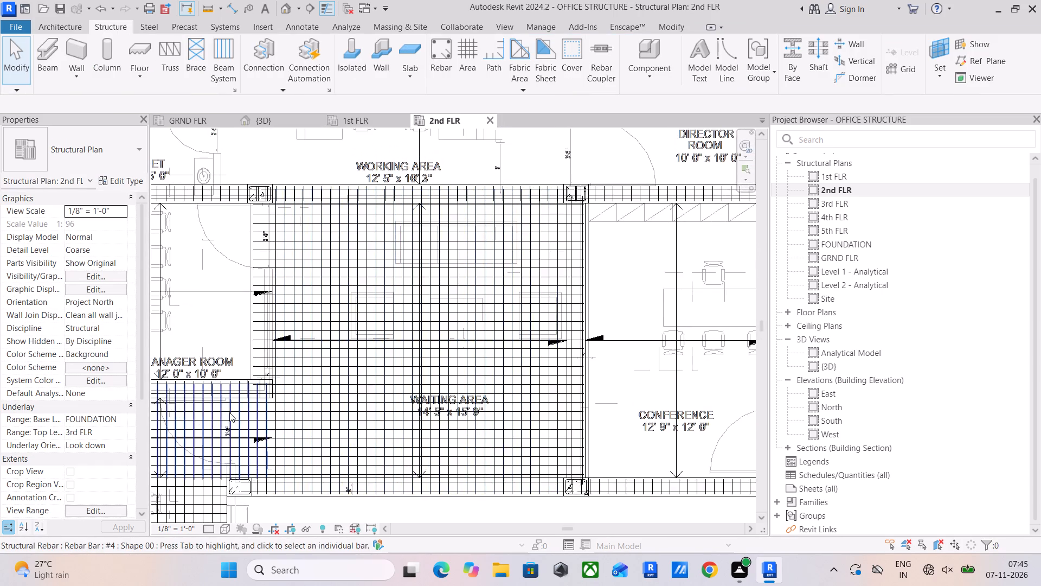
pyautogui.scroll(5, 218, 383)
pyautogui.scroll(6, 296, 382)
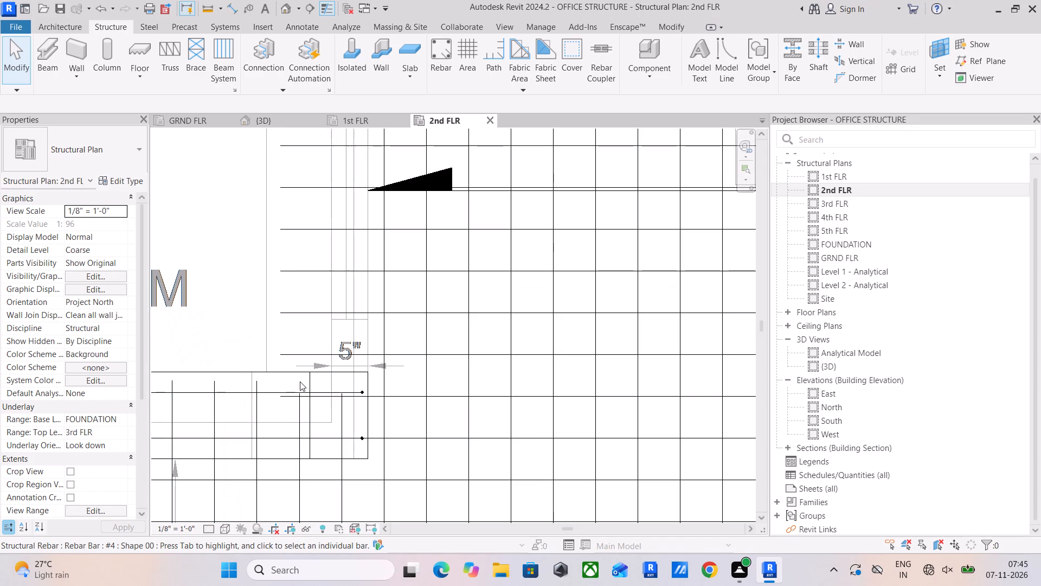
pyautogui.scroll(-12, 300, 381)
pyautogui.moveTo(302, 380); pyautogui.dragTo(471, 394, button='middle')
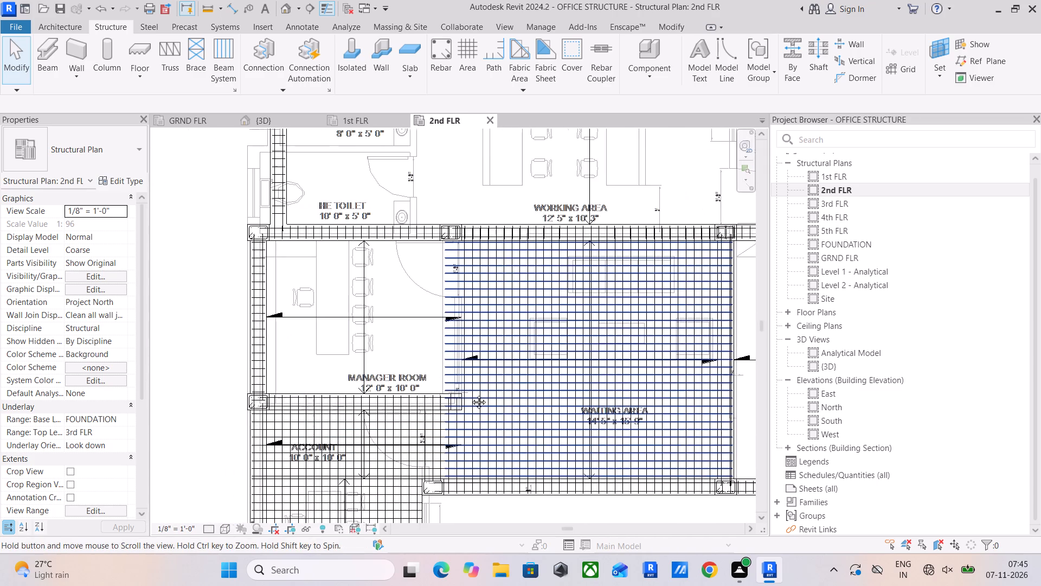
pyautogui.moveTo(471, 394); pyautogui.dragTo(472, 394, button='middle')
# Copy the two crossing #4 slab rebar sets over the conference room on 1st FLR and paste them aligned to 2nd FLR.
pyautogui.click(359, 120)
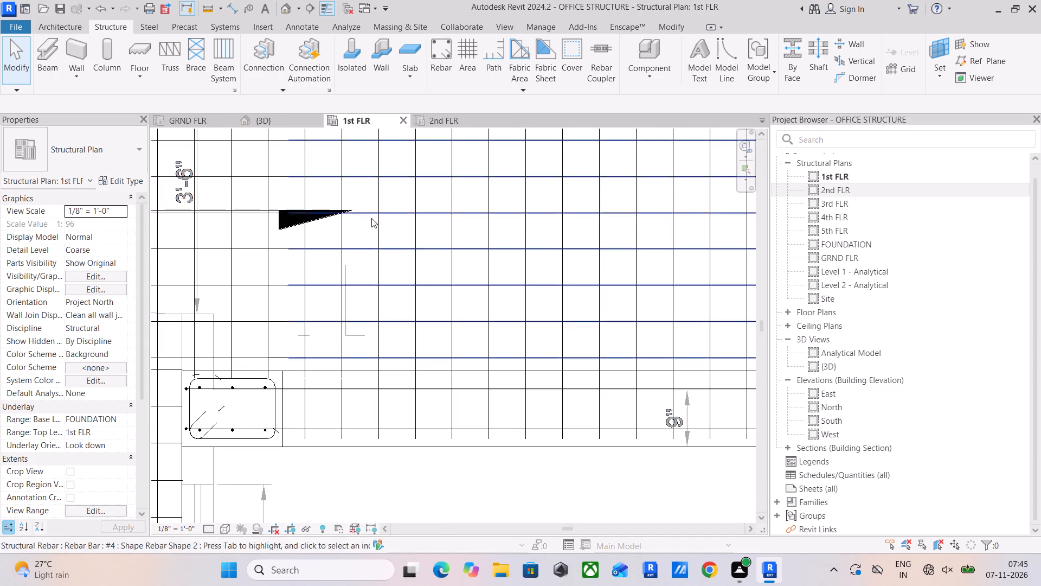
pyautogui.scroll(-12, 376, 244)
pyautogui.moveTo(380, 253); pyautogui.dragTo(217, 271, button='middle')
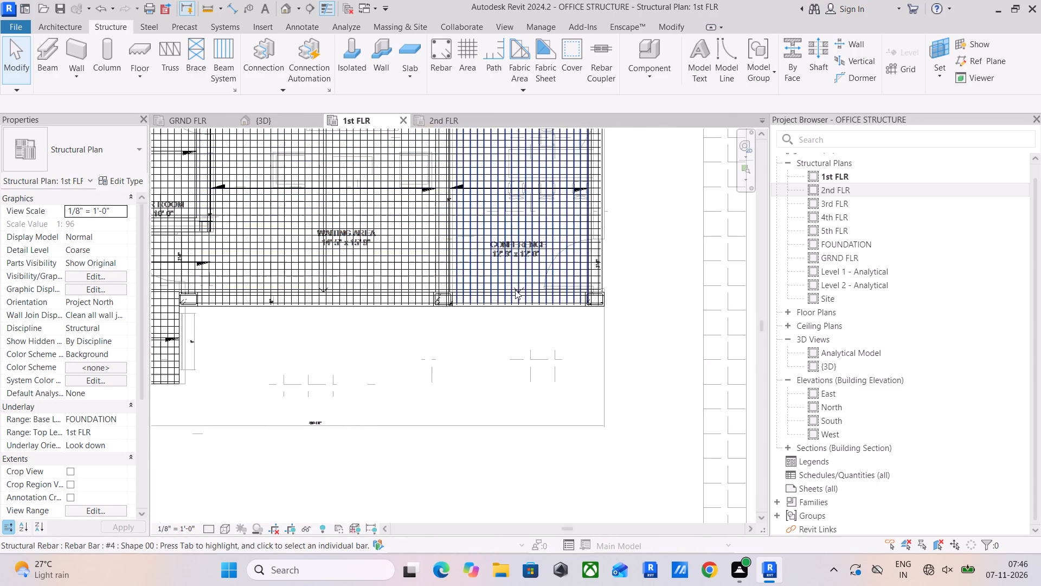
pyautogui.scroll(15, 517, 285)
pyautogui.moveTo(422, 271); pyautogui.dragTo(372, 324)
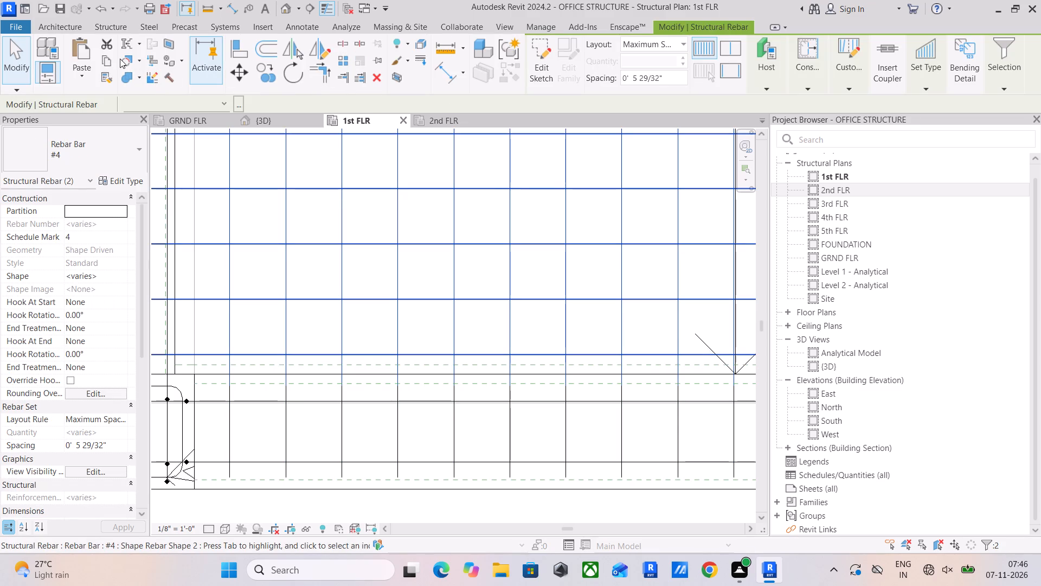
pyautogui.click(113, 59)
pyautogui.click(89, 69)
pyautogui.click(135, 128)
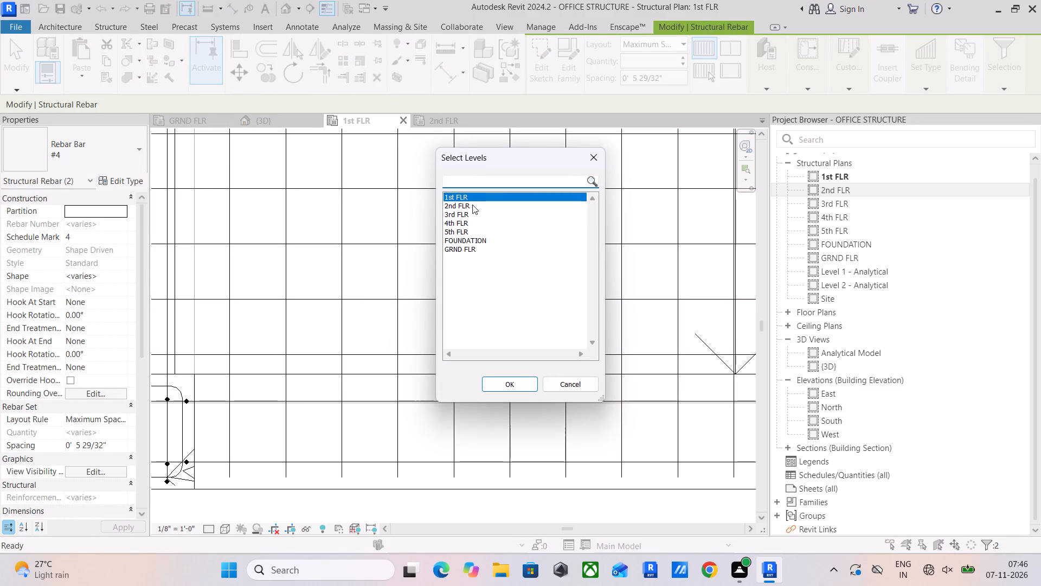
pyautogui.click(472, 205)
pyautogui.click(505, 381)
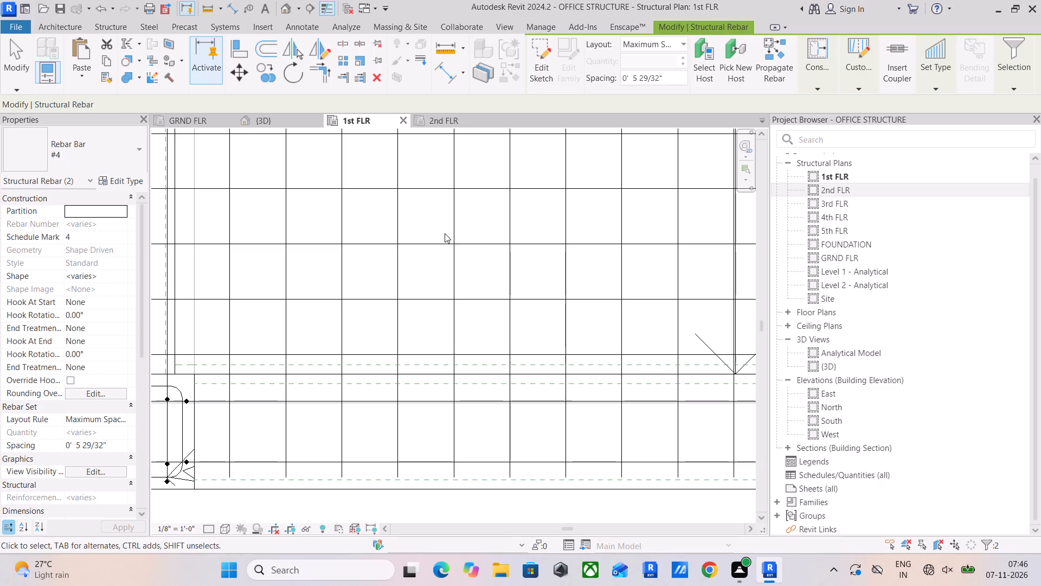
# On 2nd FLR, move the waiting-area end of the T1 stirrup set in the conference room's lower beam past the column to the first slab bar.
pyautogui.click(419, 119)
pyautogui.scroll(-5, 473, 345)
pyautogui.moveTo(480, 355); pyautogui.dragTo(322, 295, button='middle')
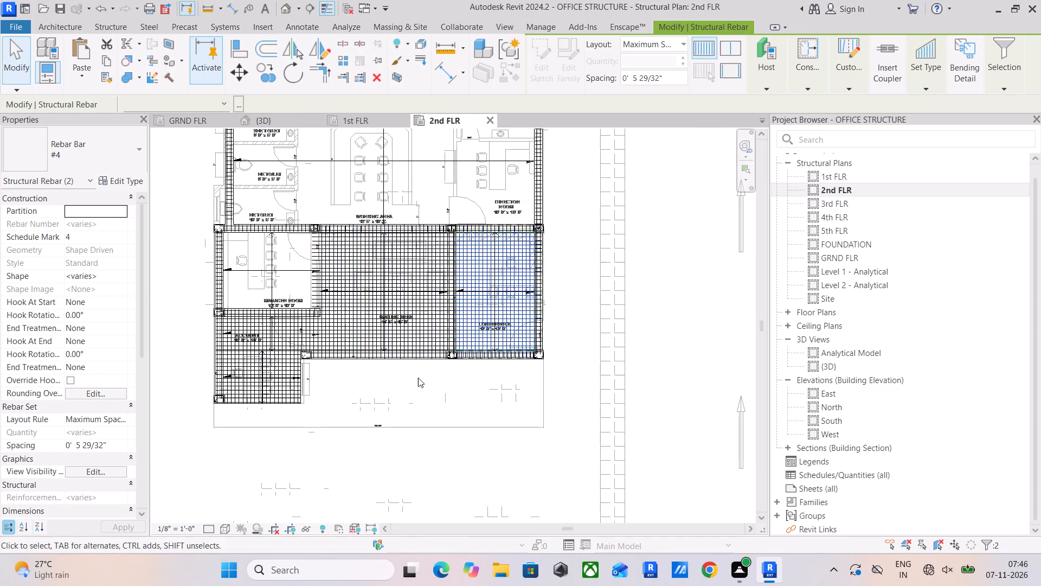
pyautogui.scroll(5, 446, 386)
pyautogui.scroll(10, 483, 308)
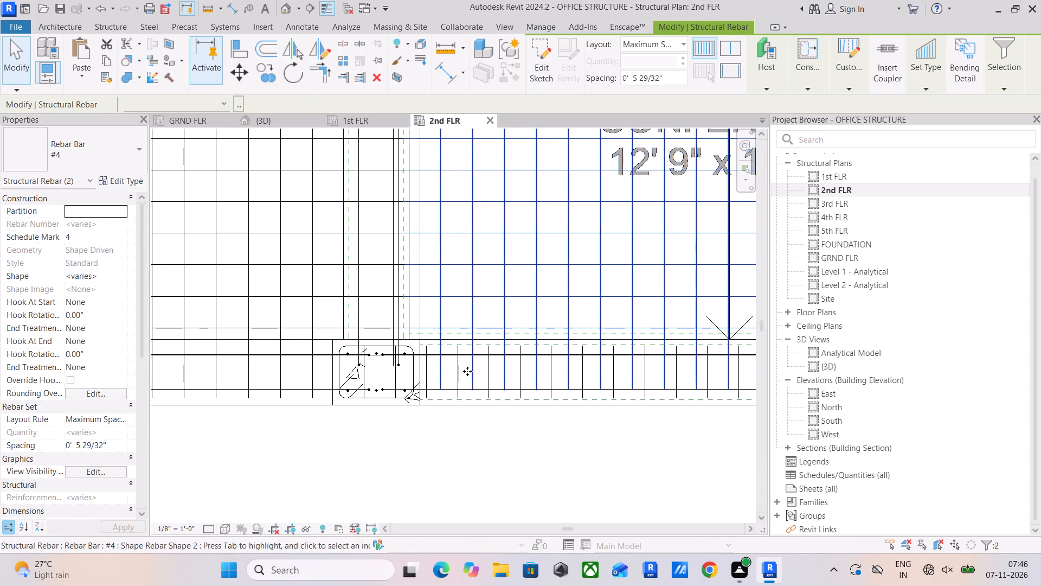
pyautogui.scroll(4, 454, 377)
pyautogui.click(460, 365)
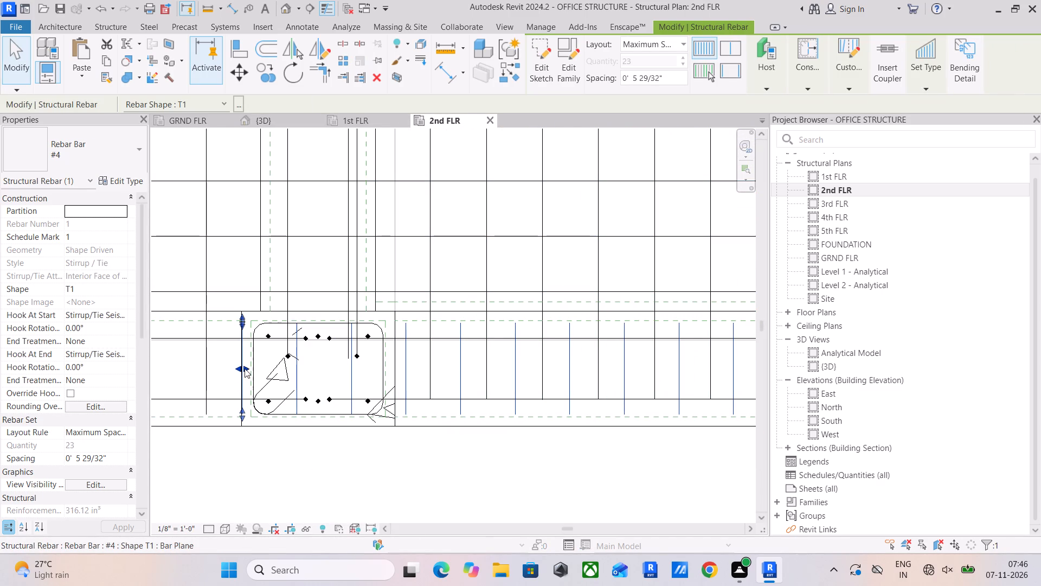
pyautogui.moveTo(246, 368); pyautogui.dragTo(417, 391)
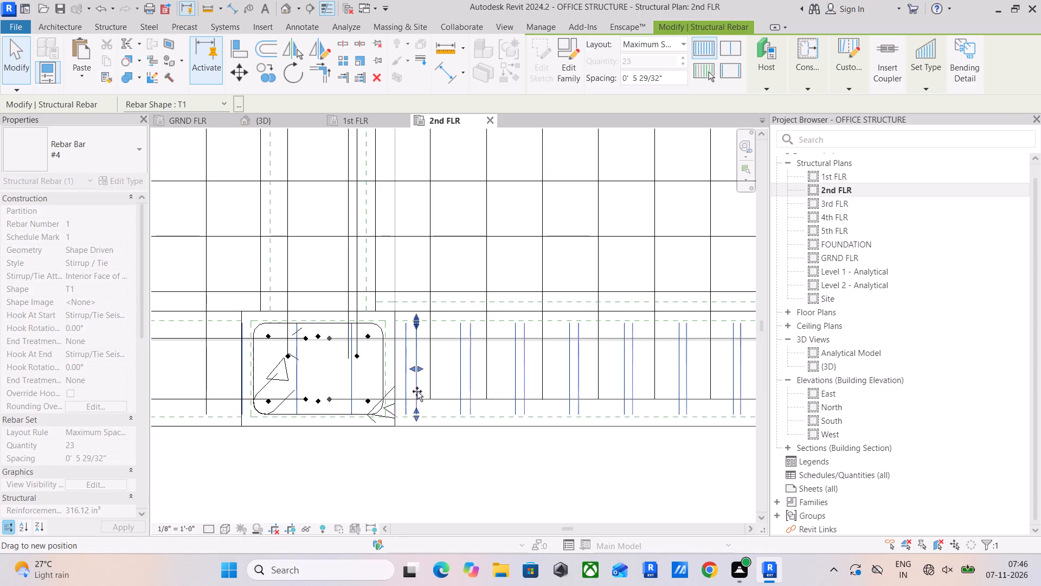
pyautogui.moveTo(417, 391); pyautogui.dragTo(432, 394)
pyautogui.click(449, 273)
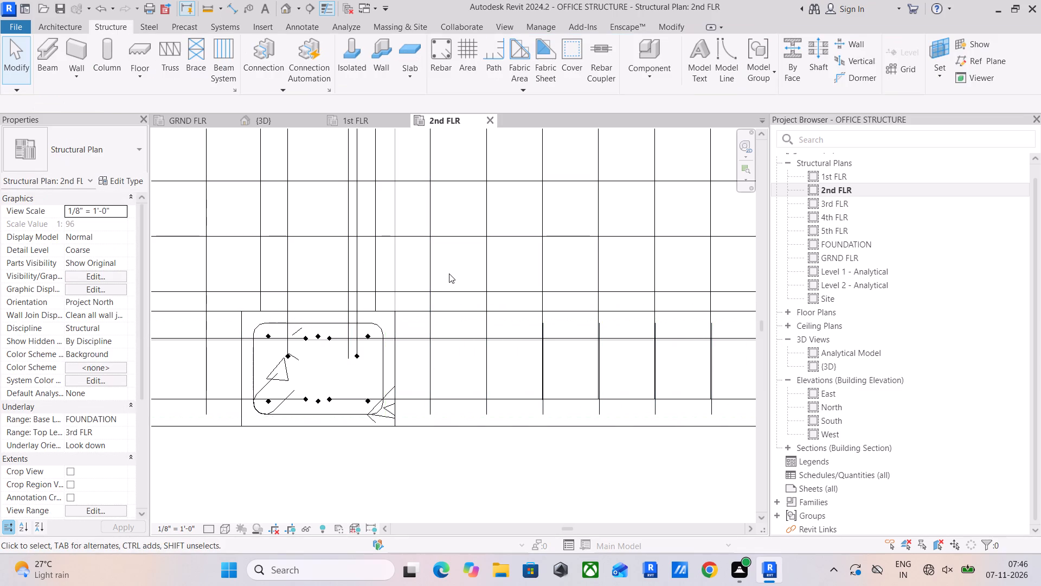
# Align the corner-column end of the T1 stirrup set in the conference room's lower beam with the adjacent slab bar.
pyautogui.scroll(-10, 449, 273)
pyautogui.moveTo(573, 297); pyautogui.dragTo(273, 327, button='middle')
pyautogui.scroll(11, 378, 325)
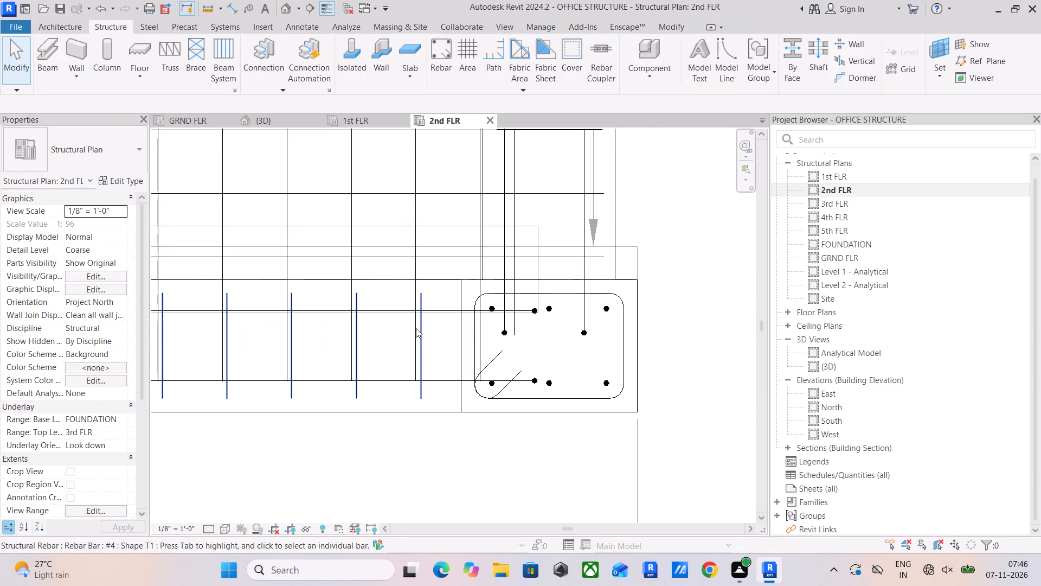
pyautogui.click(426, 339)
pyautogui.click(417, 345)
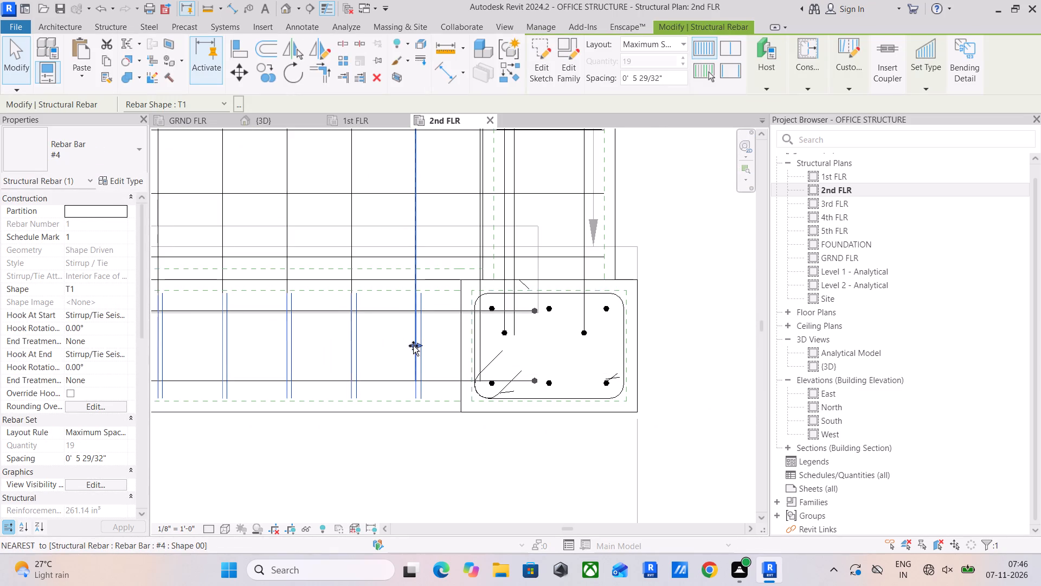
pyautogui.click(378, 456)
# Pull the director-room end of the T1 stirrup set in the conference room's outer side beam out of the column to its face.
pyautogui.scroll(-11, 369, 422)
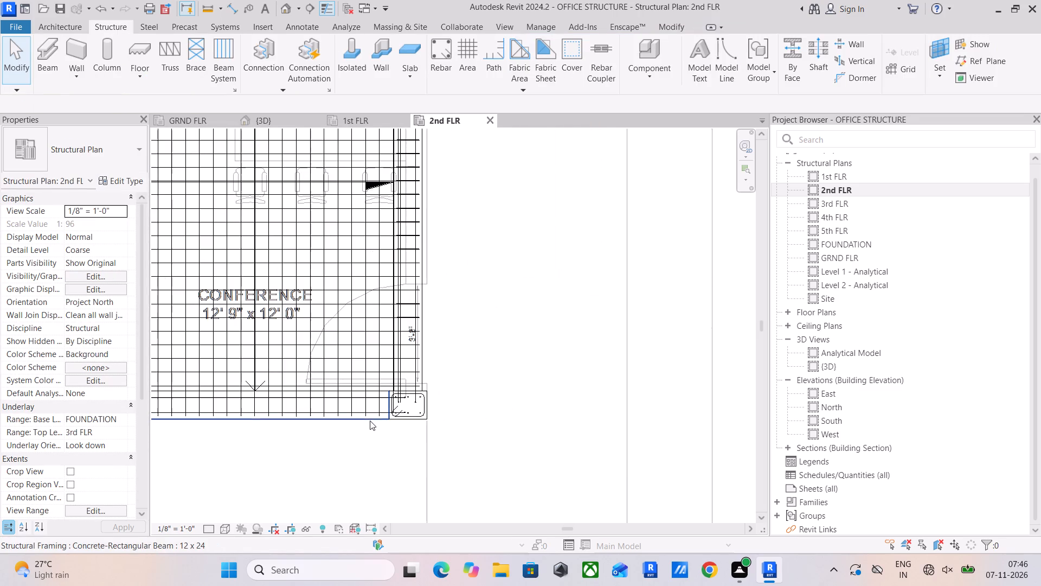
pyautogui.scroll(4, 417, 308)
pyautogui.scroll(6, 387, 431)
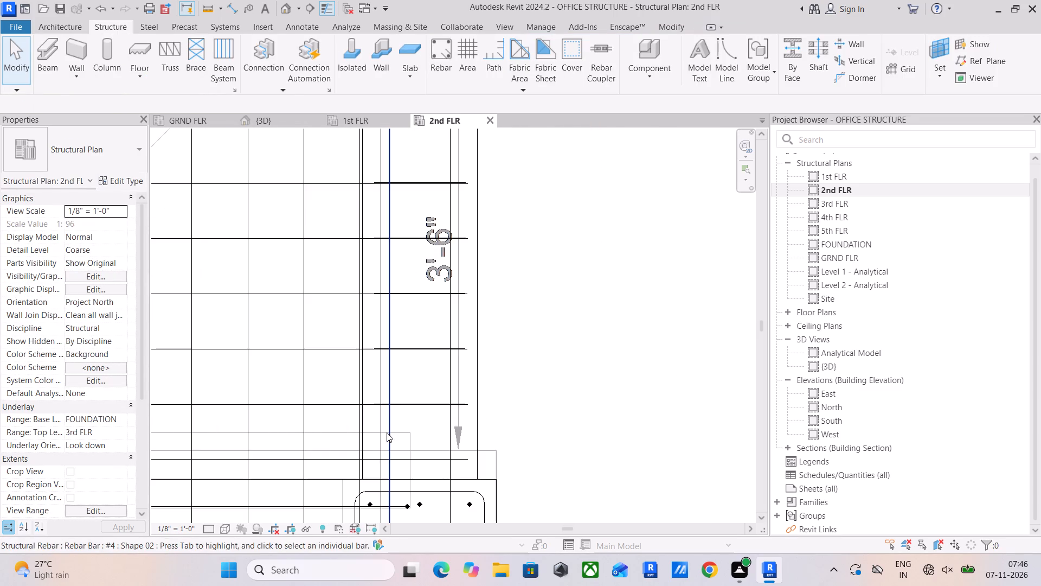
pyautogui.scroll(-11, 399, 415)
pyautogui.moveTo(415, 380); pyautogui.dragTo(428, 569, button='middle')
pyautogui.scroll(5, 421, 259)
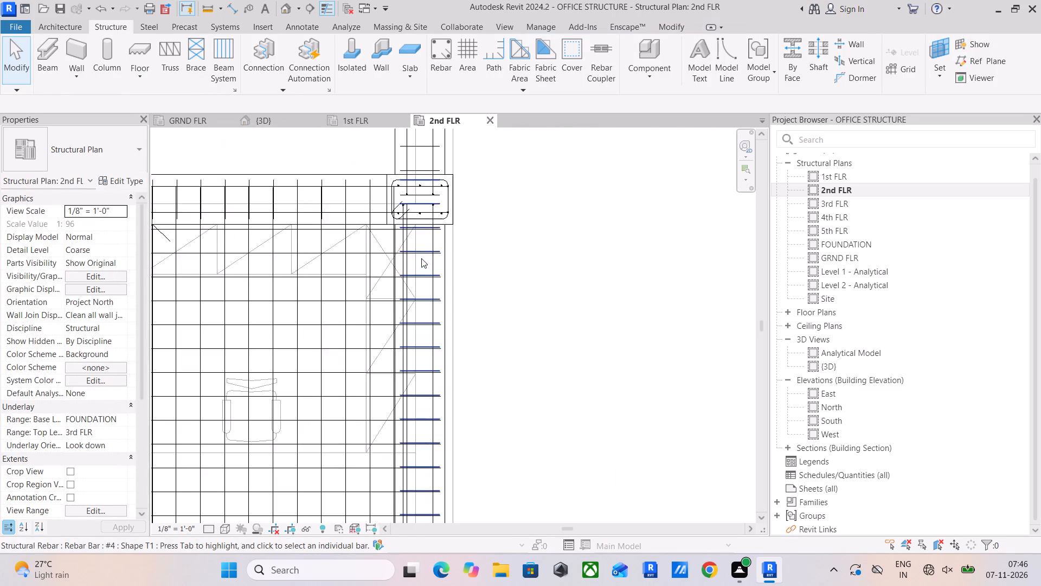
pyautogui.moveTo(421, 249); pyautogui.dragTo(423, 350, button='middle')
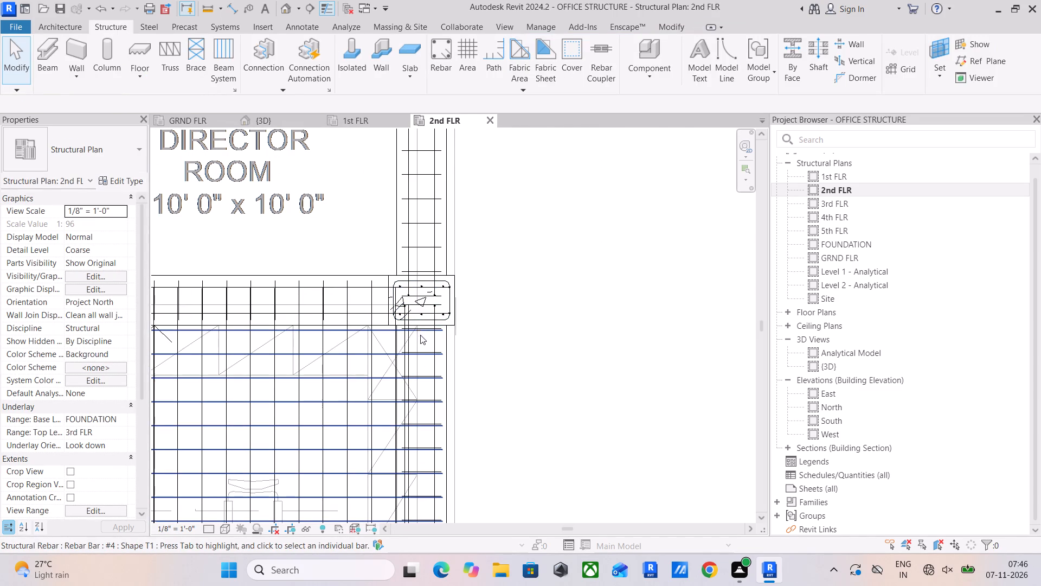
pyautogui.click(420, 348)
pyautogui.moveTo(419, 280); pyautogui.dragTo(419, 306)
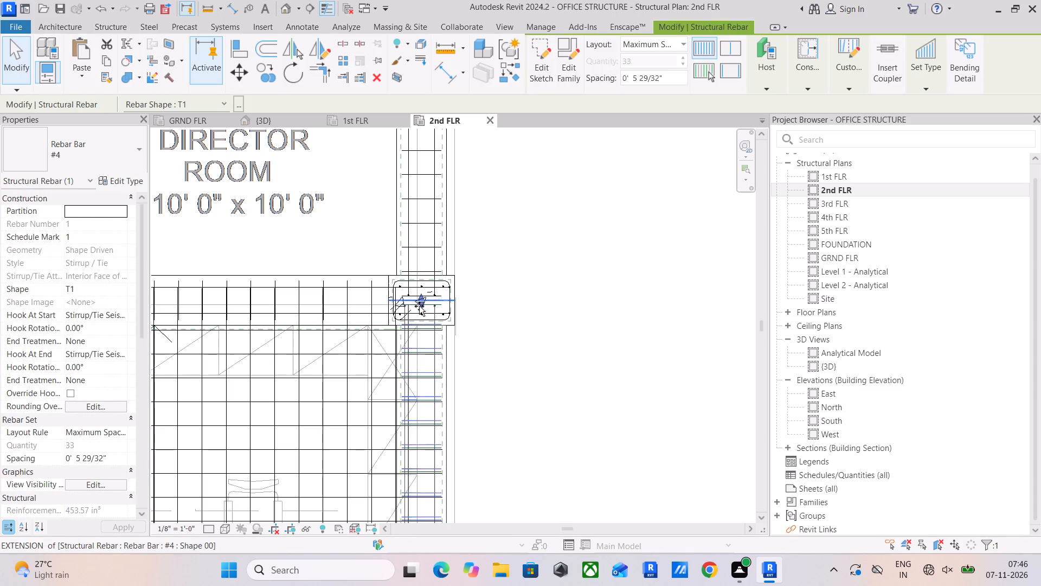
pyautogui.moveTo(419, 306); pyautogui.dragTo(419, 332)
pyautogui.scroll(6, 422, 329)
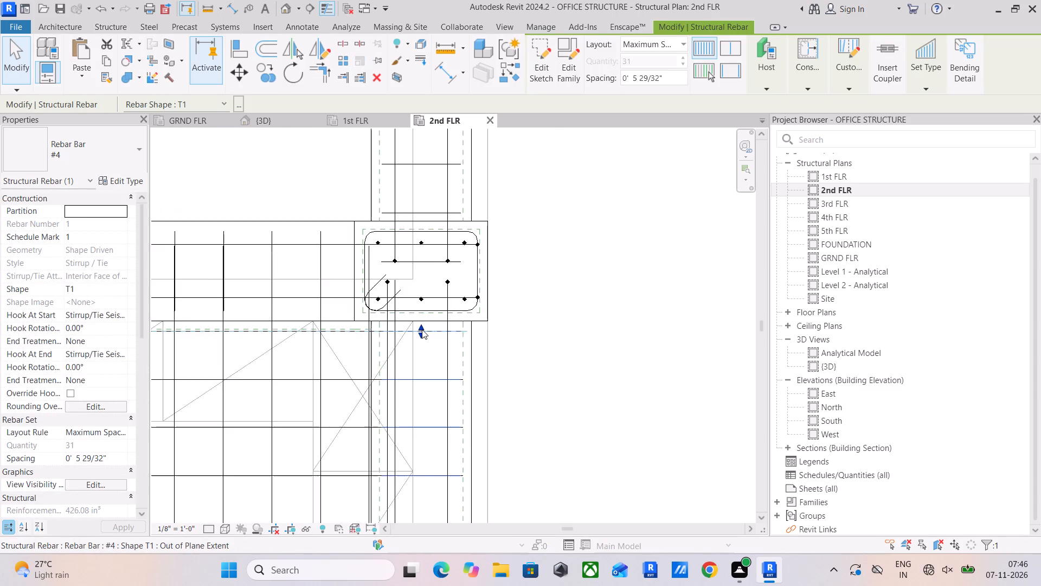
pyautogui.scroll(4, 422, 329)
pyautogui.click(408, 371)
# Move the waiting-area end of the T1 stirrup set in the beam between the conference and director rooms past the column to the adjacent slab bar.
pyautogui.scroll(-11, 407, 405)
pyautogui.moveTo(408, 405); pyautogui.dragTo(414, 405, button='middle')
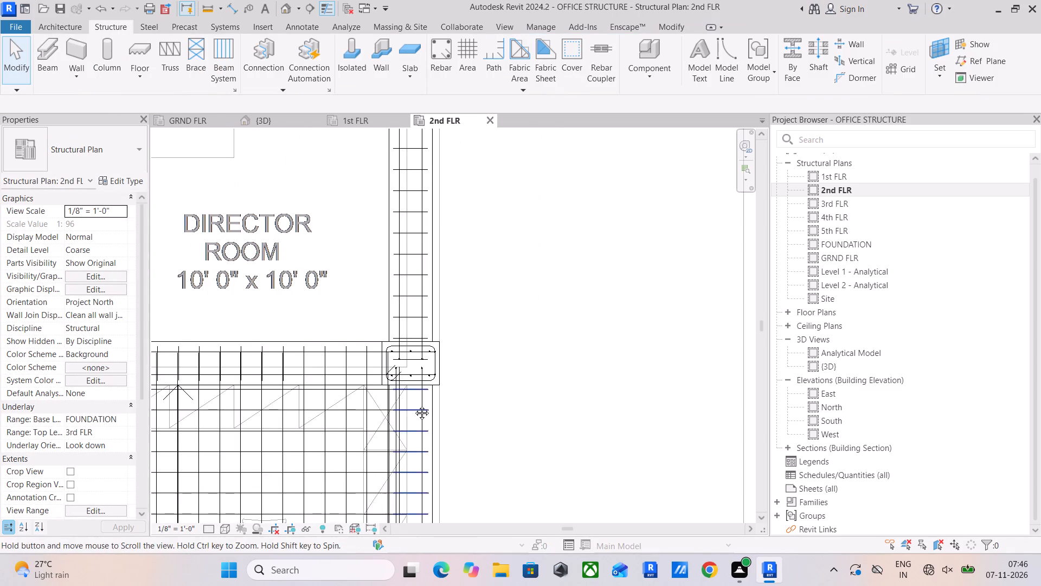
pyautogui.moveTo(414, 405); pyautogui.dragTo(535, 404, button='middle')
pyautogui.scroll(-4, 414, 388)
pyautogui.moveTo(413, 388); pyautogui.dragTo(531, 390, button='middle')
pyautogui.scroll(5, 319, 362)
pyautogui.scroll(6, 415, 400)
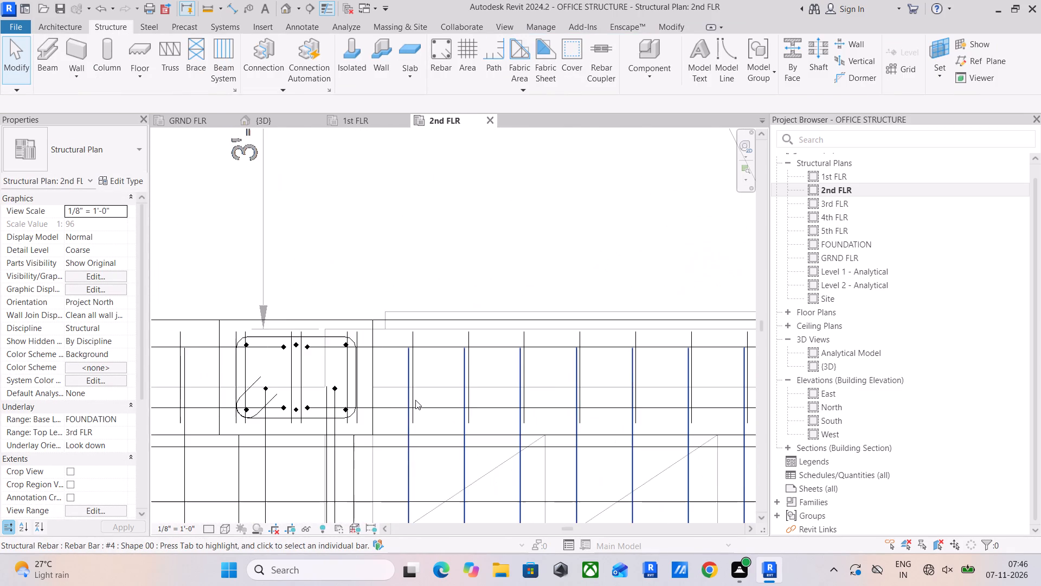
pyautogui.scroll(4, 408, 397)
pyautogui.click(421, 388)
pyautogui.scroll(-6, 260, 368)
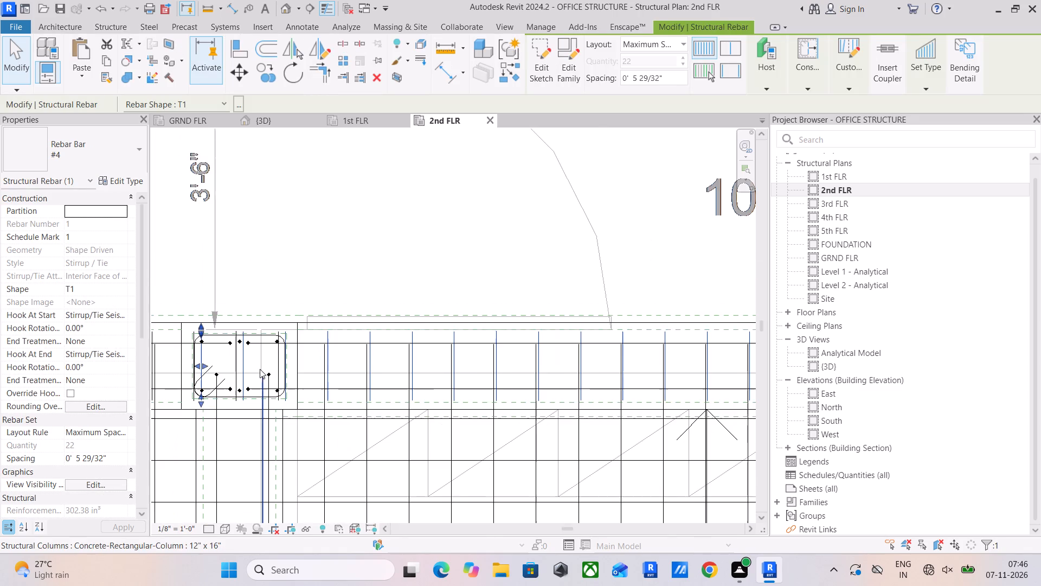
pyautogui.moveTo(204, 364); pyautogui.dragTo(322, 392)
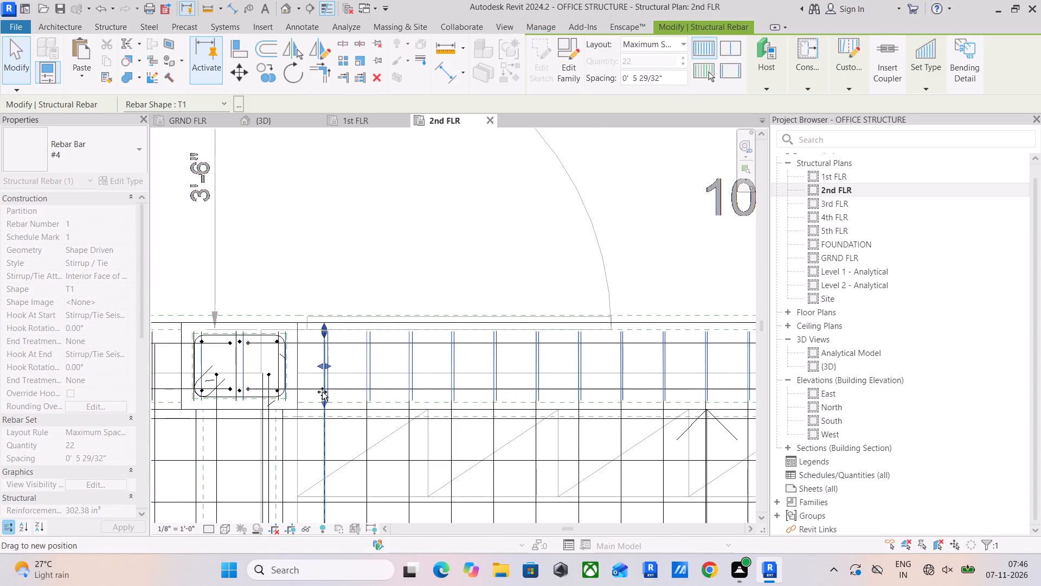
pyautogui.moveTo(322, 392); pyautogui.dragTo(324, 392)
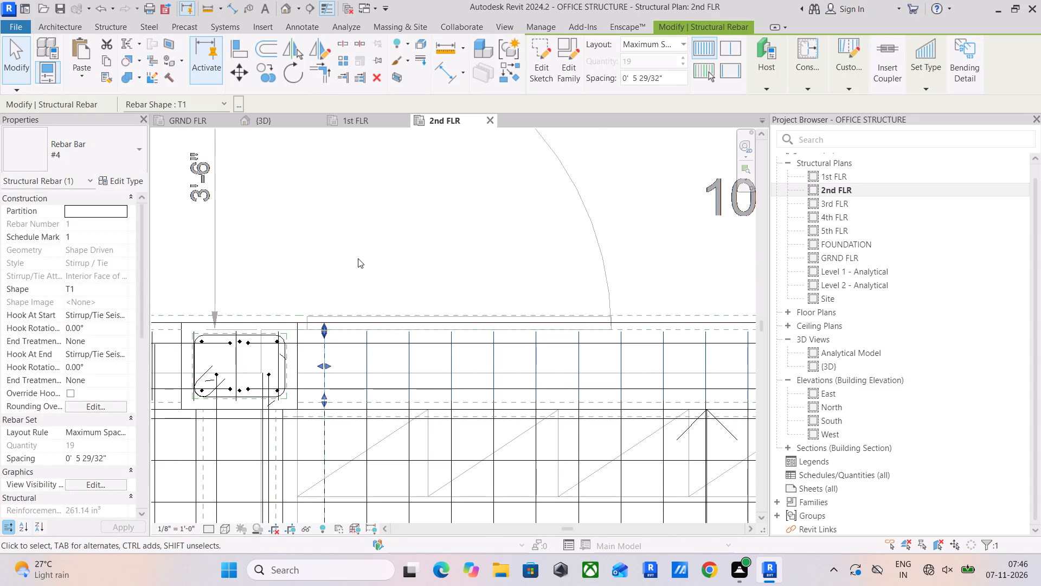
pyautogui.scroll(-6, 358, 258)
pyautogui.scroll(10, 254, 315)
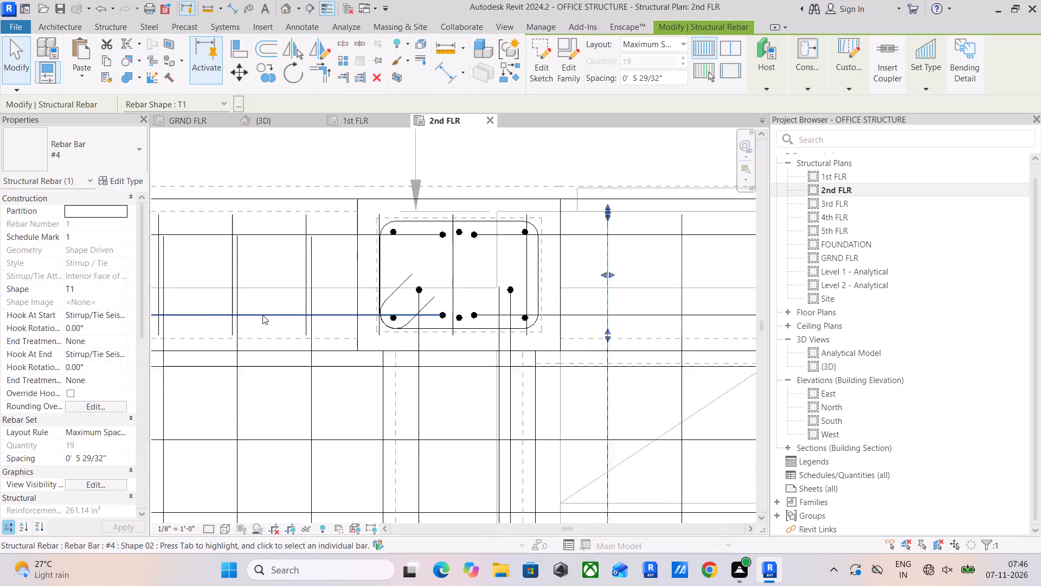
# On 2nd FLR, move the conference-room end of the T1 stirrup set between the working and waiting areas past the column to the adjacent slab bar.
pyautogui.scroll(1, 262, 315)
pyautogui.click(228, 292)
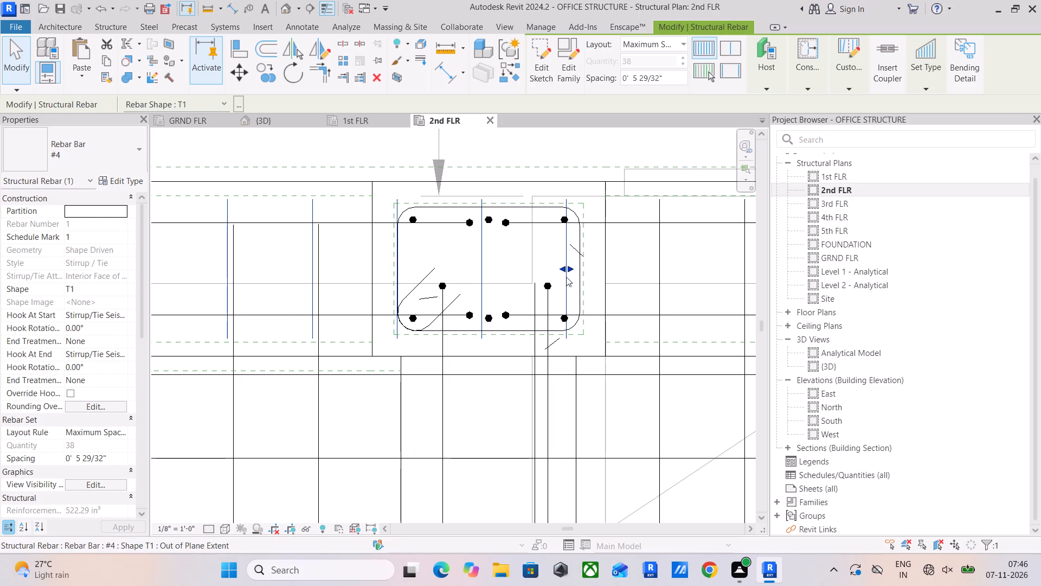
pyautogui.moveTo(563, 274); pyautogui.dragTo(320, 320)
# Pull the manager-room end of the T1 stirrup set between the working and waiting areas just past the column face, aligned with the slab bars.
pyautogui.scroll(-12, 343, 249)
pyautogui.moveTo(352, 266); pyautogui.dragTo(707, 295, button='middle')
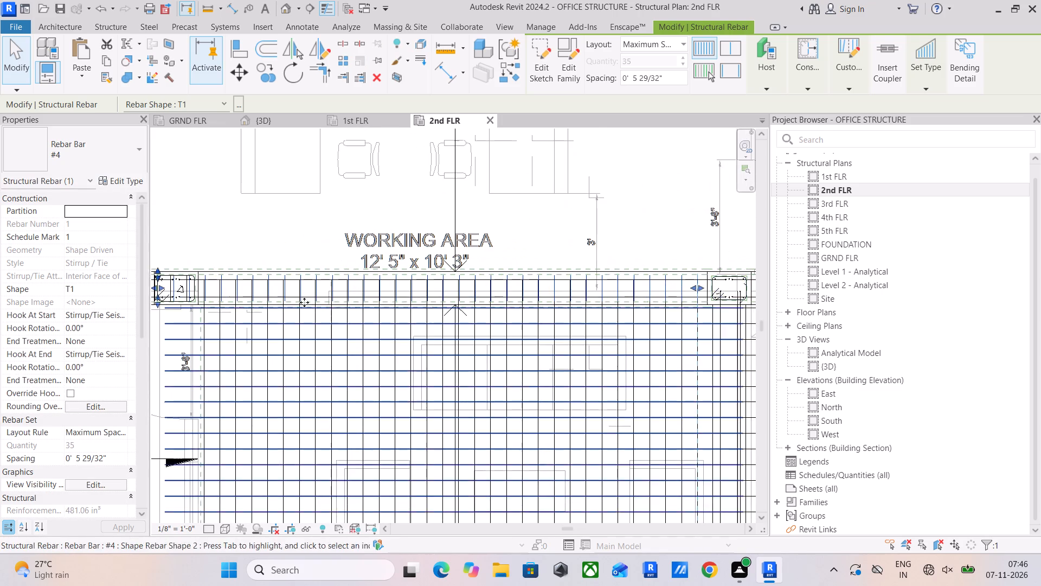
pyautogui.moveTo(271, 296); pyautogui.dragTo(369, 303, button='middle')
pyautogui.scroll(5, 262, 295)
pyautogui.moveTo(255, 294); pyautogui.dragTo(326, 307)
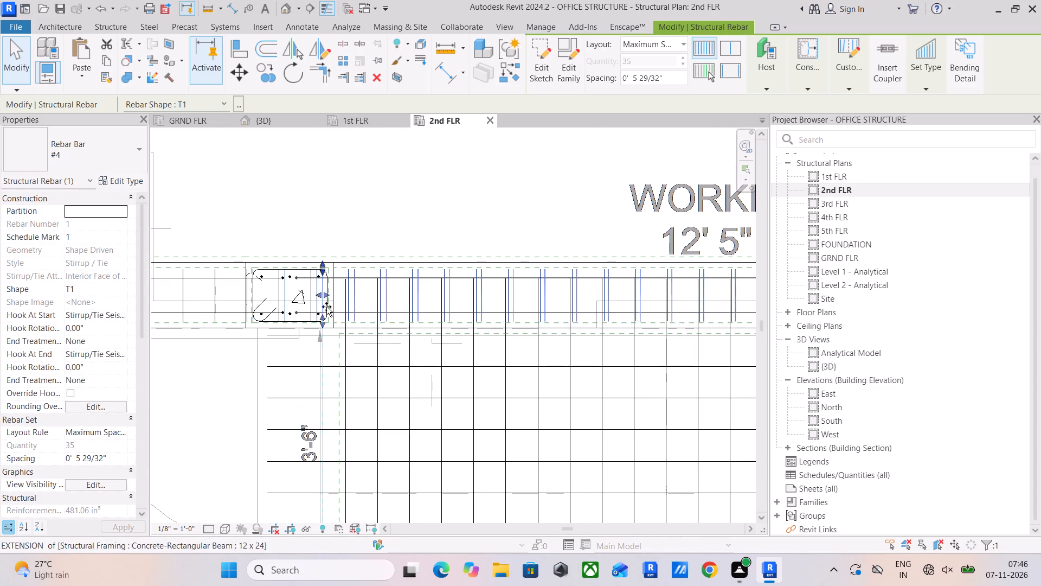
pyautogui.moveTo(326, 307); pyautogui.dragTo(345, 310)
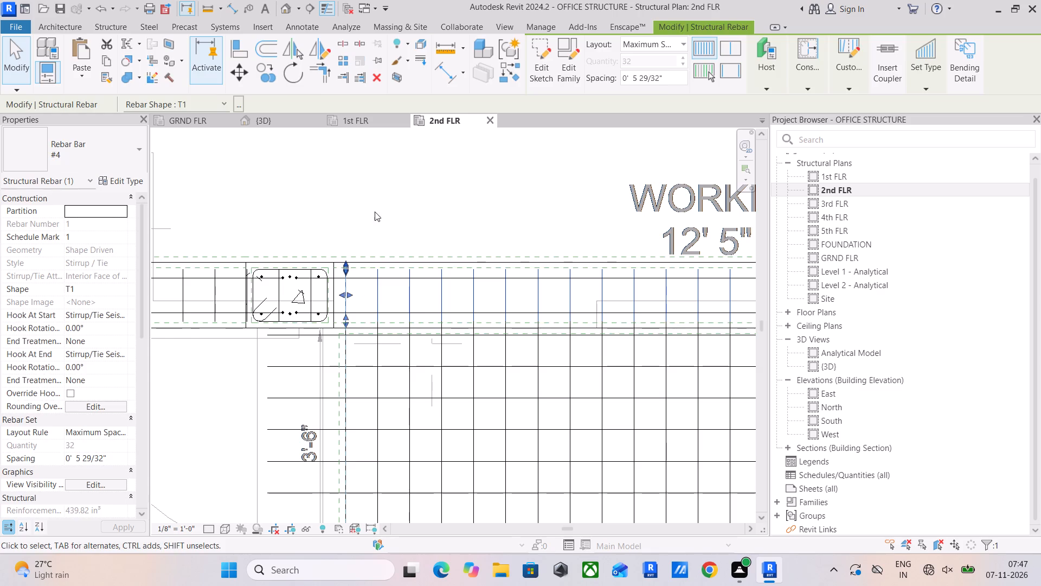
pyautogui.click(375, 211)
# Copy both manager-room slab rebar sets from 1st FLR and paste them aligned to the 2nd FLR level.
pyautogui.scroll(-2, 261, 331)
pyautogui.moveTo(261, 331); pyautogui.dragTo(425, 333, button='middle')
pyautogui.scroll(5, 410, 326)
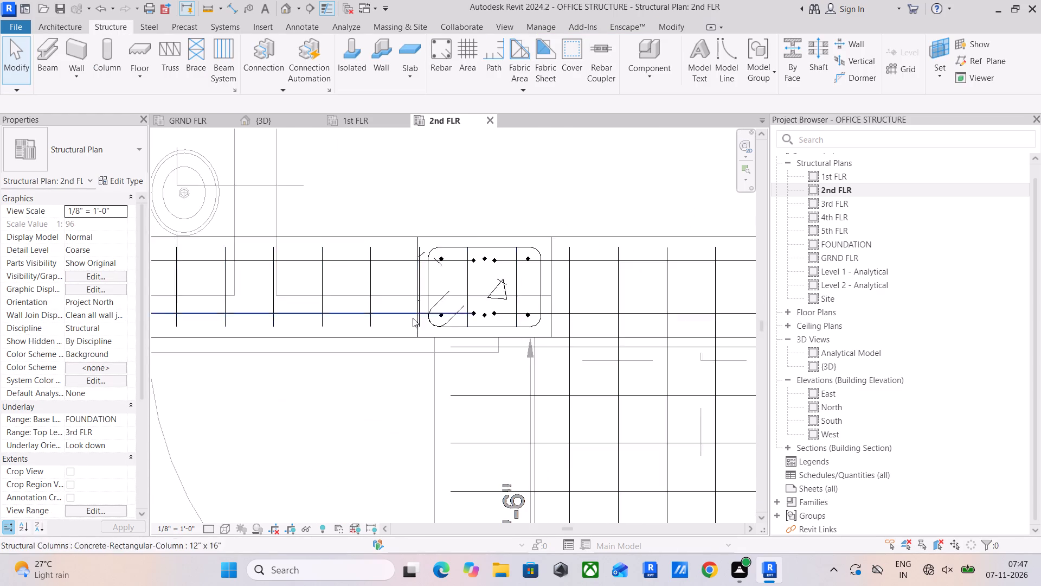
pyautogui.scroll(4, 413, 318)
pyautogui.scroll(-16, 368, 328)
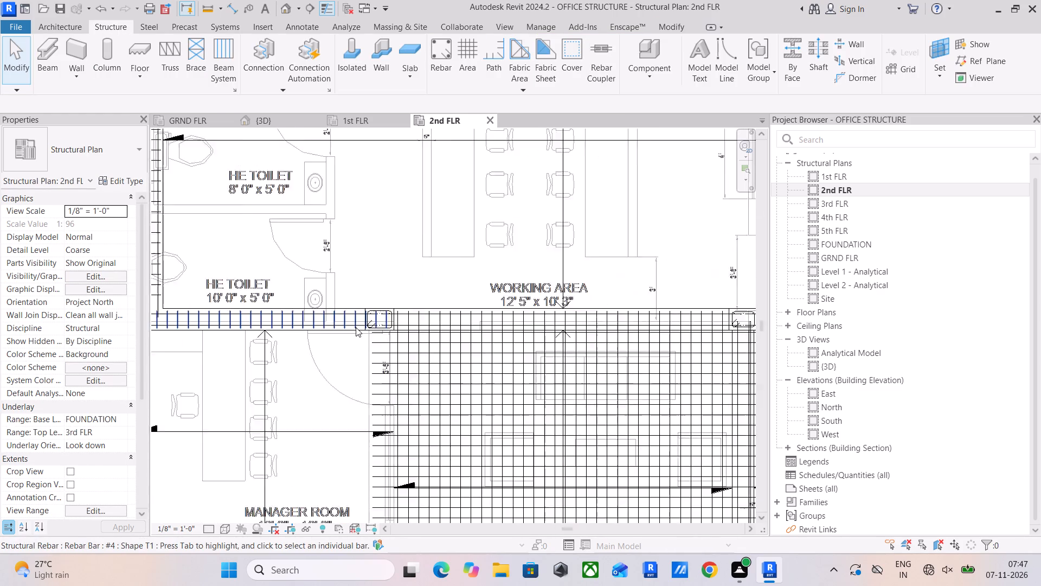
pyautogui.moveTo(356, 327); pyautogui.dragTo(408, 278, button='middle')
pyautogui.scroll(-6, 411, 275)
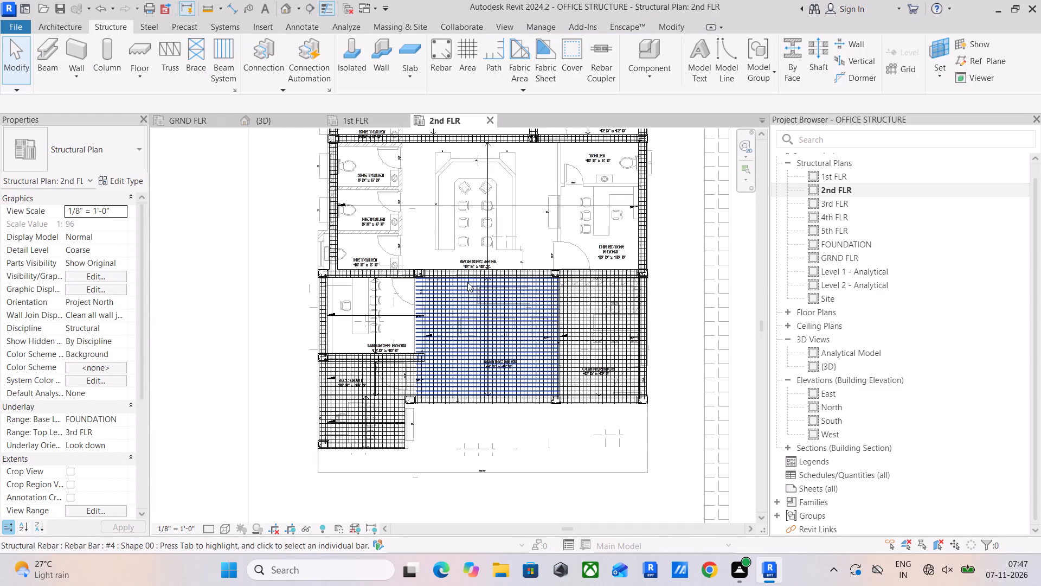
pyautogui.click(368, 119)
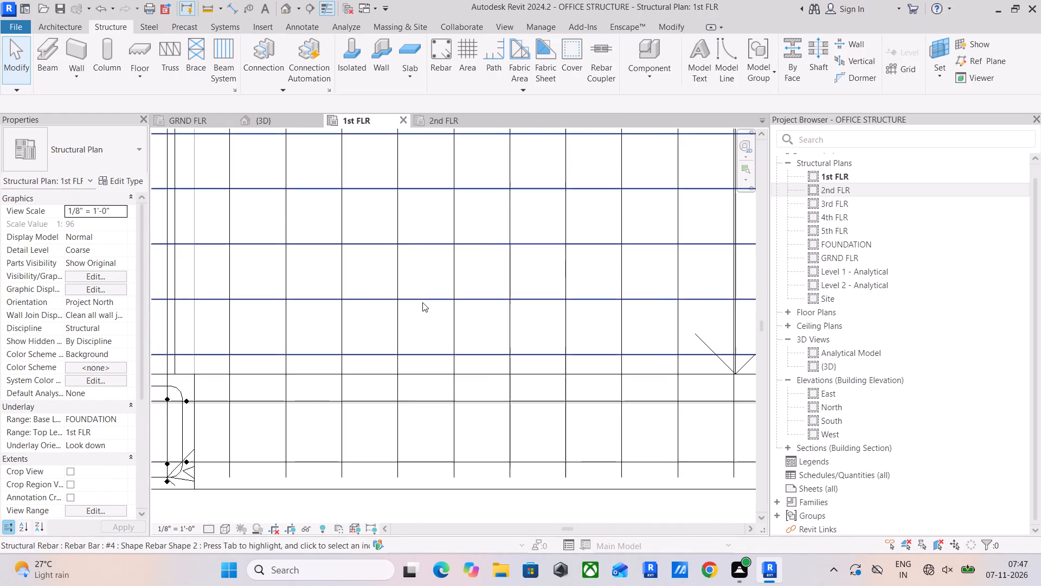
pyautogui.scroll(-16, 422, 302)
pyautogui.moveTo(434, 330); pyautogui.dragTo(516, 492, button='middle')
pyautogui.scroll(1, 381, 397)
pyautogui.moveTo(381, 397); pyautogui.dragTo(593, 344, button='middle')
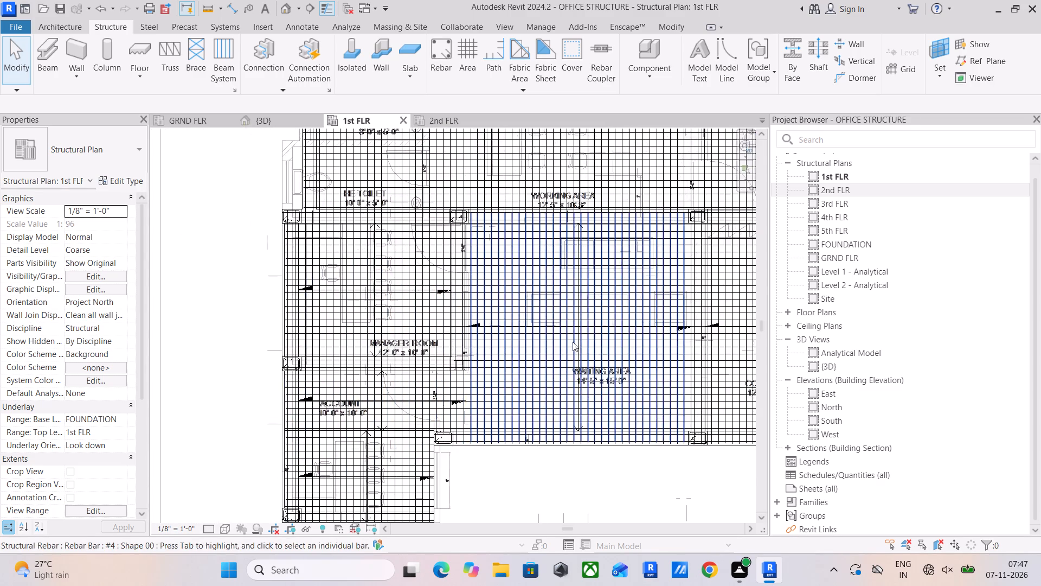
pyautogui.scroll(15, 325, 296)
pyautogui.moveTo(370, 314); pyautogui.dragTo(332, 368)
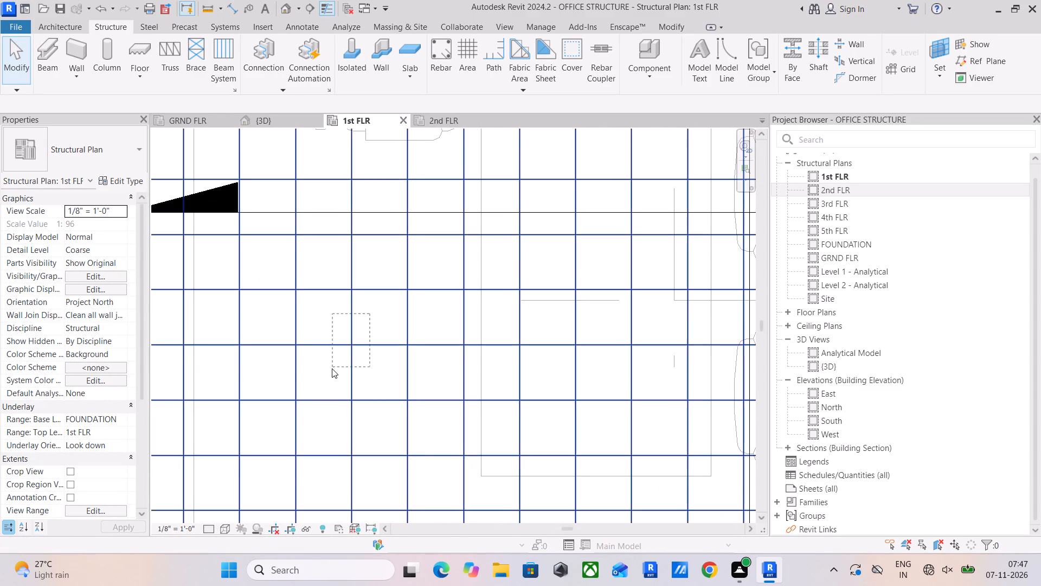
pyautogui.moveTo(332, 368); pyautogui.dragTo(332, 369)
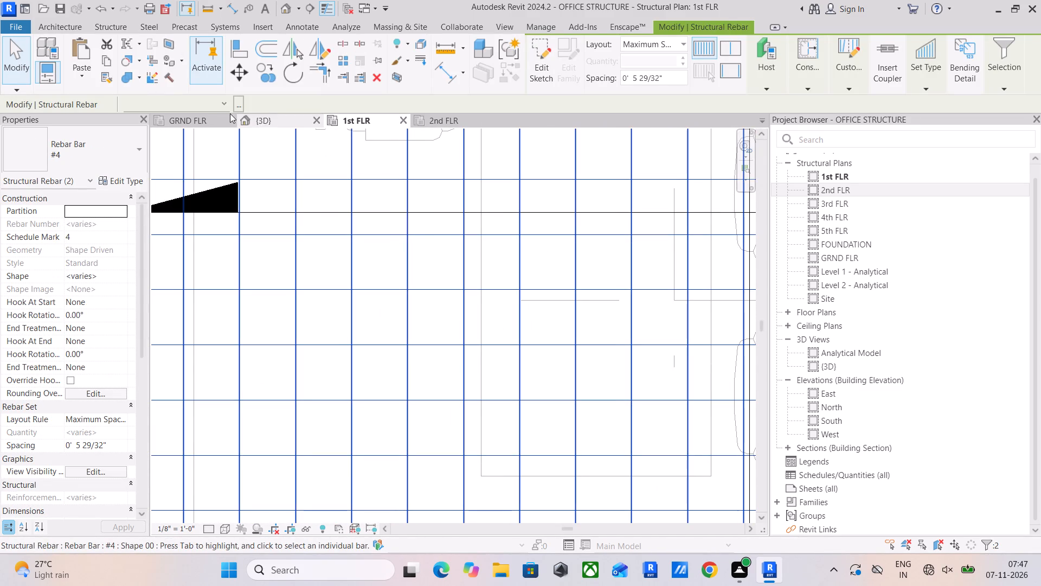
pyautogui.click(110, 63)
pyautogui.click(87, 73)
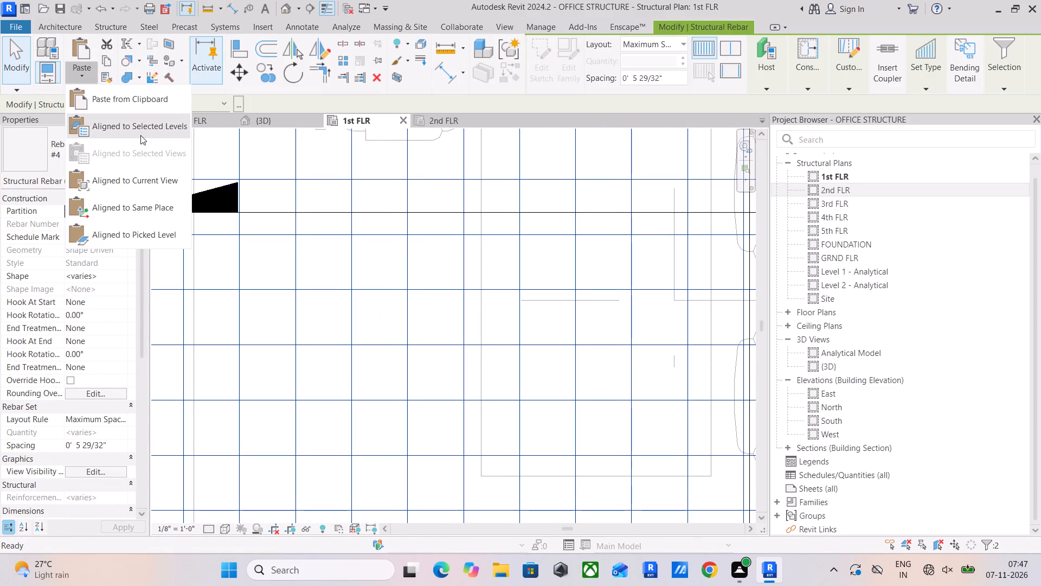
pyautogui.click(140, 135)
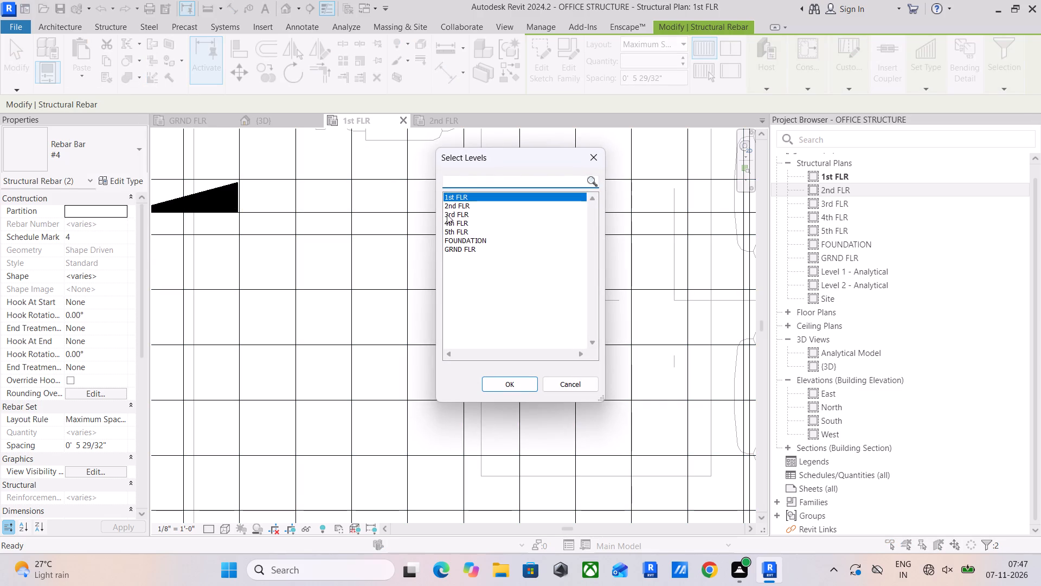
pyautogui.click(454, 209)
pyautogui.click(507, 386)
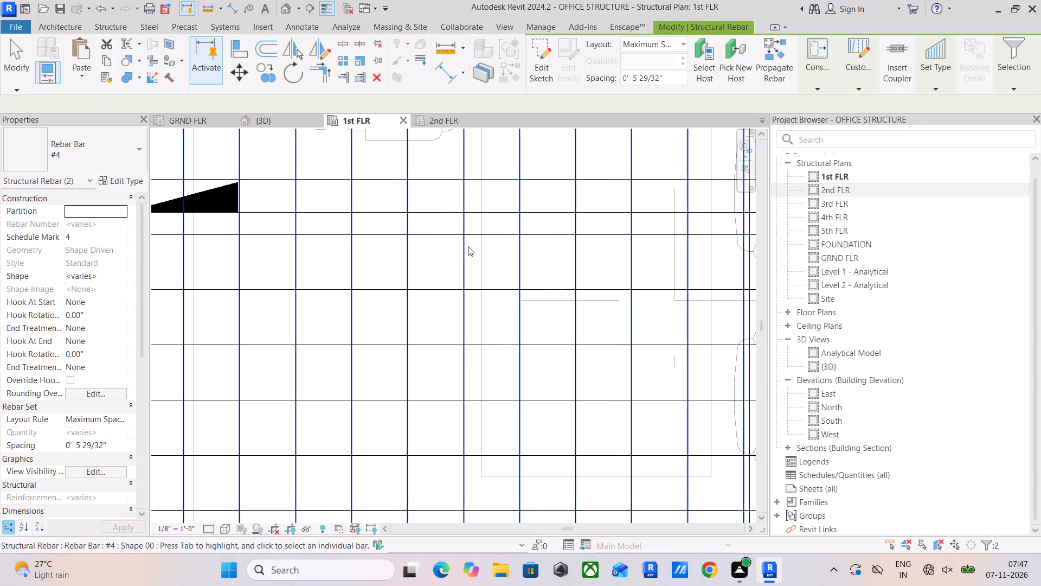
# On 2nd FLR, pull back the waiting-area end of the T1 stirrup set in the beam between the HE toilet and manager room.
pyautogui.click(439, 125)
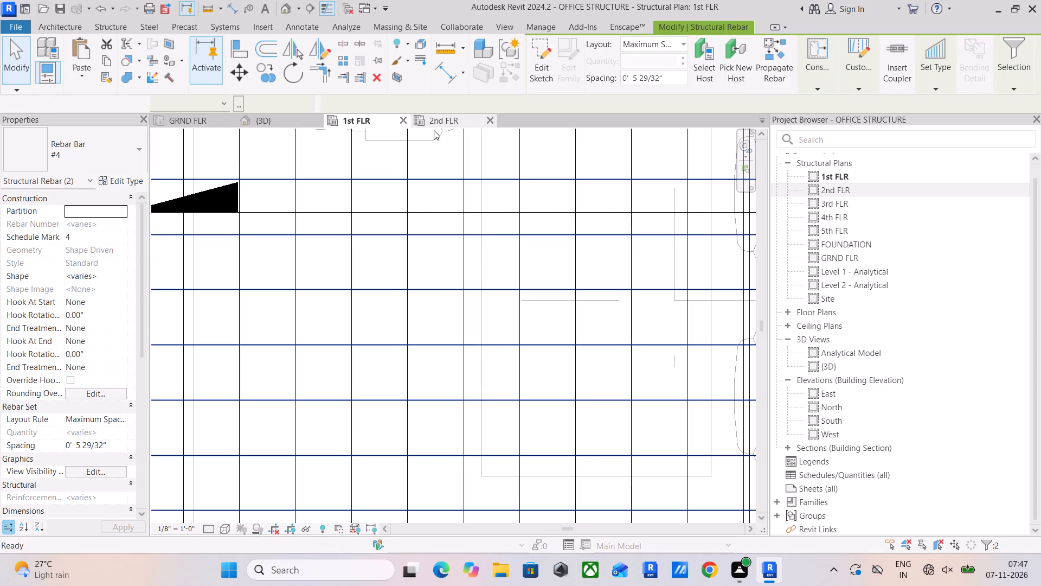
pyautogui.scroll(6, 382, 324)
pyautogui.scroll(3, 462, 351)
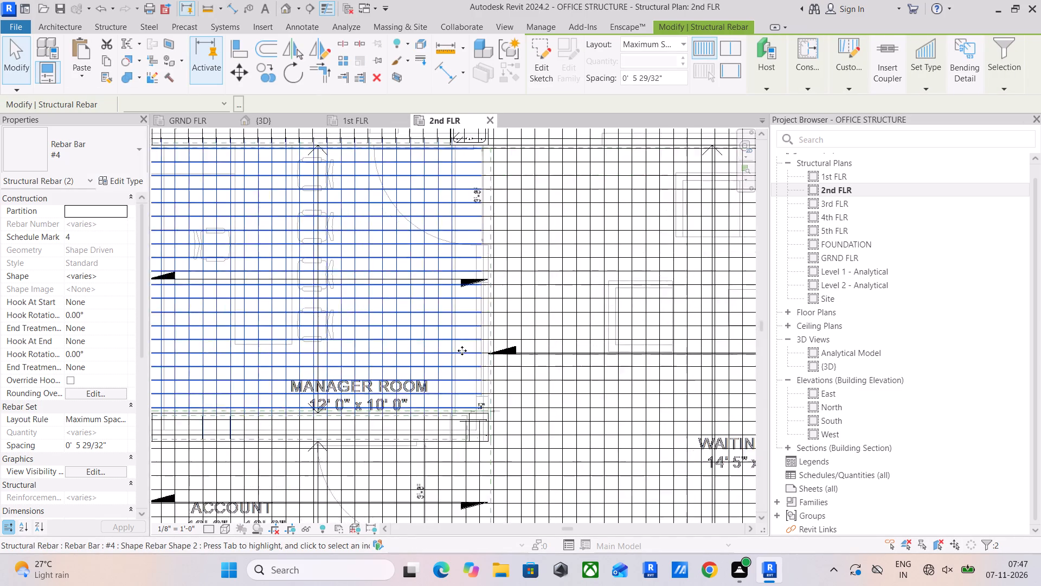
pyautogui.scroll(2, 462, 351)
pyautogui.moveTo(464, 342); pyautogui.dragTo(447, 393, button='middle')
pyautogui.moveTo(450, 261); pyautogui.dragTo(439, 380, button='middle')
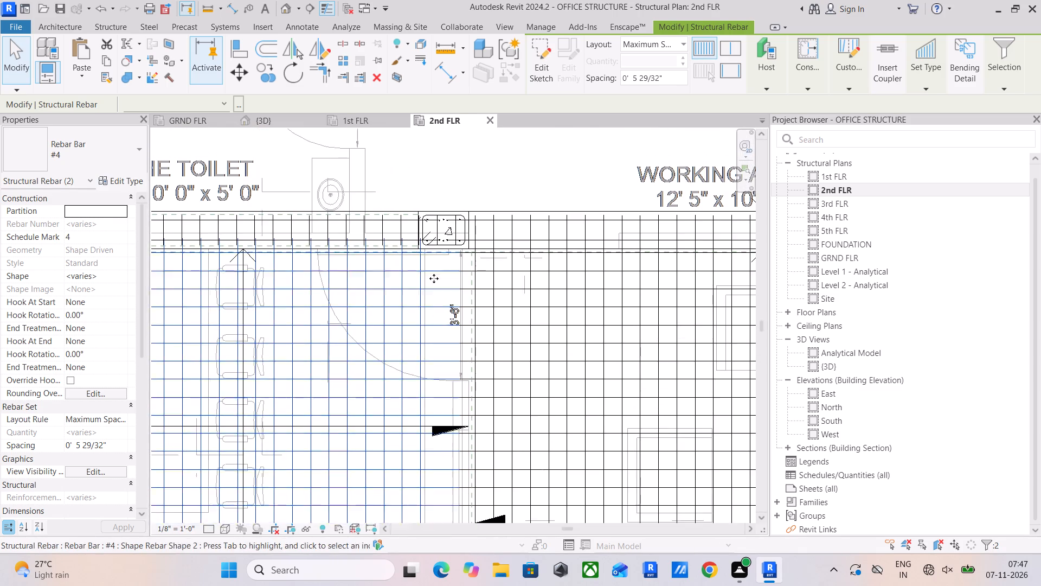
pyautogui.scroll(8, 426, 235)
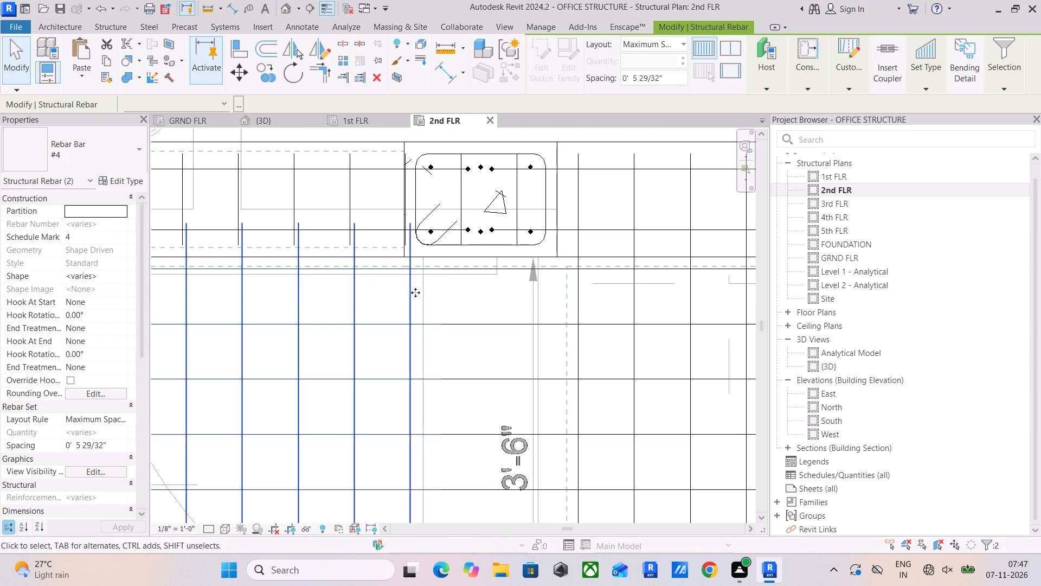
pyautogui.scroll(3, 413, 285)
pyautogui.click(319, 167)
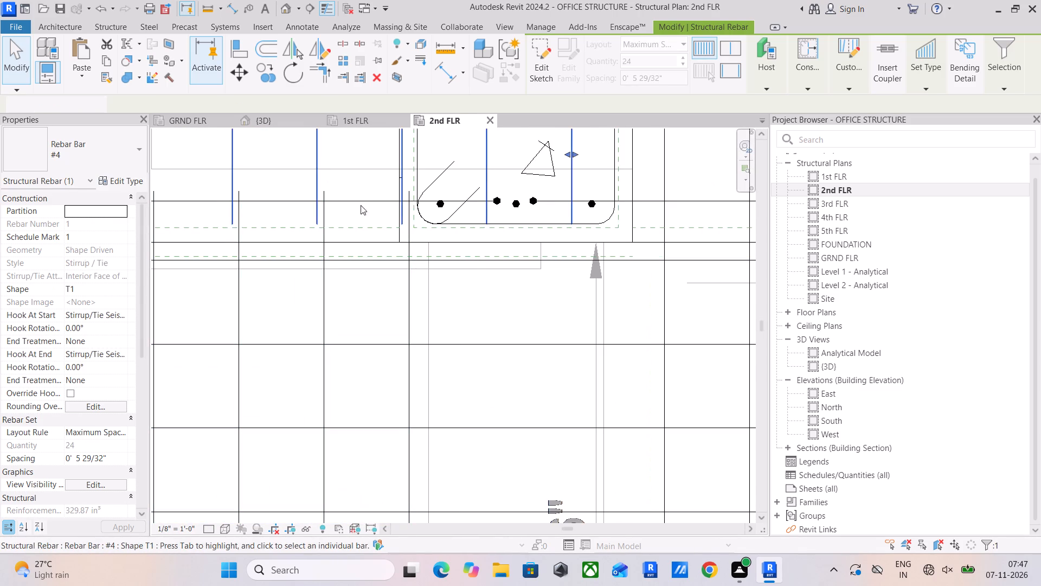
pyautogui.moveTo(565, 153); pyautogui.dragTo(402, 180)
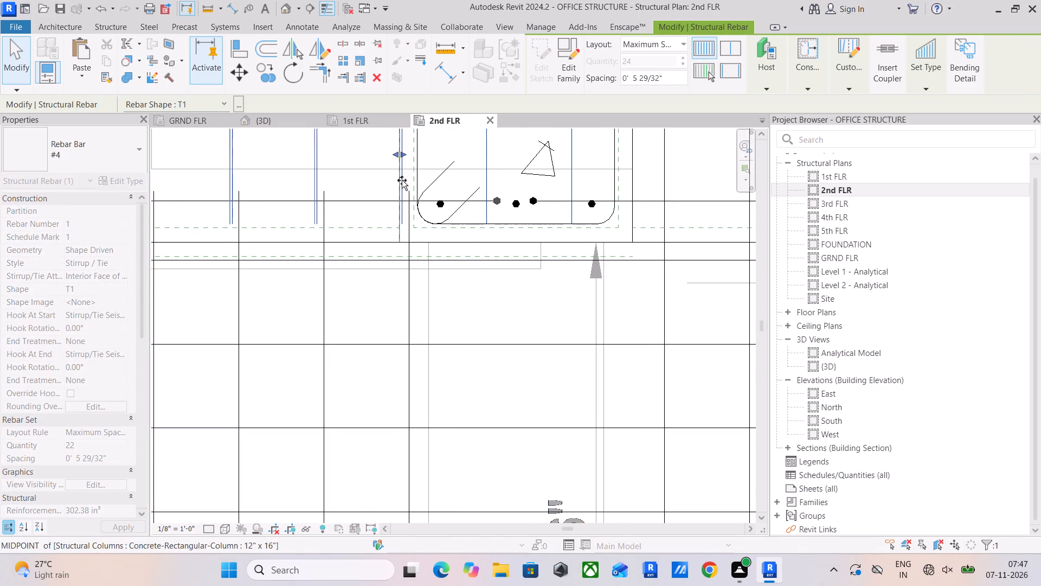
pyautogui.moveTo(402, 180); pyautogui.dragTo(405, 184)
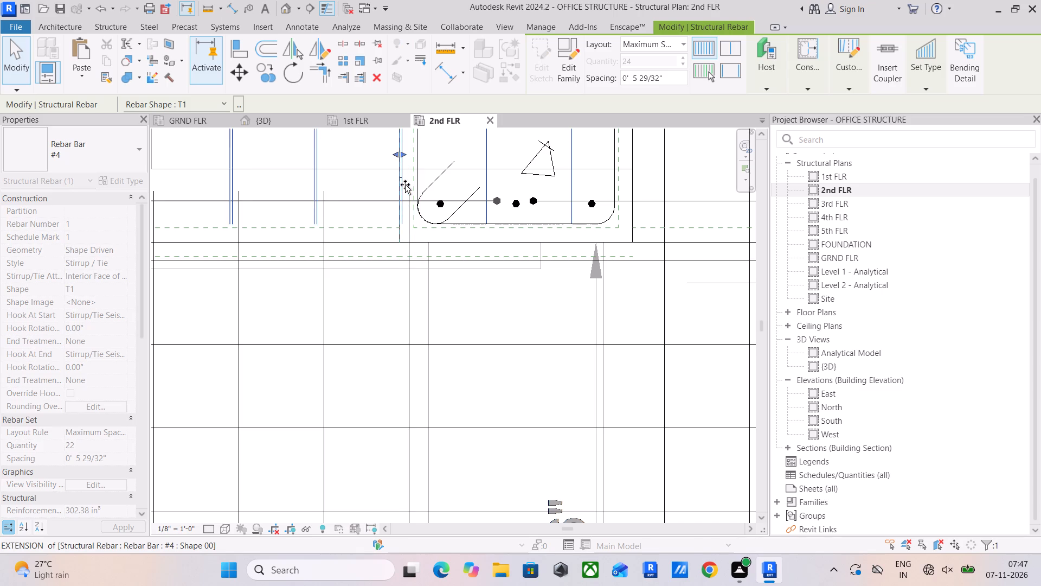
pyautogui.moveTo(405, 184); pyautogui.dragTo(406, 185)
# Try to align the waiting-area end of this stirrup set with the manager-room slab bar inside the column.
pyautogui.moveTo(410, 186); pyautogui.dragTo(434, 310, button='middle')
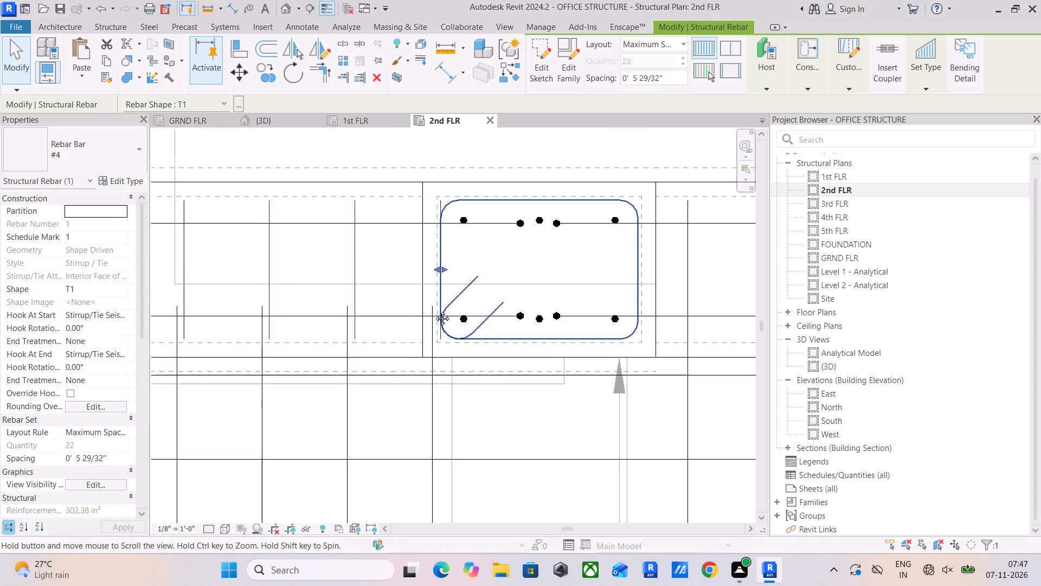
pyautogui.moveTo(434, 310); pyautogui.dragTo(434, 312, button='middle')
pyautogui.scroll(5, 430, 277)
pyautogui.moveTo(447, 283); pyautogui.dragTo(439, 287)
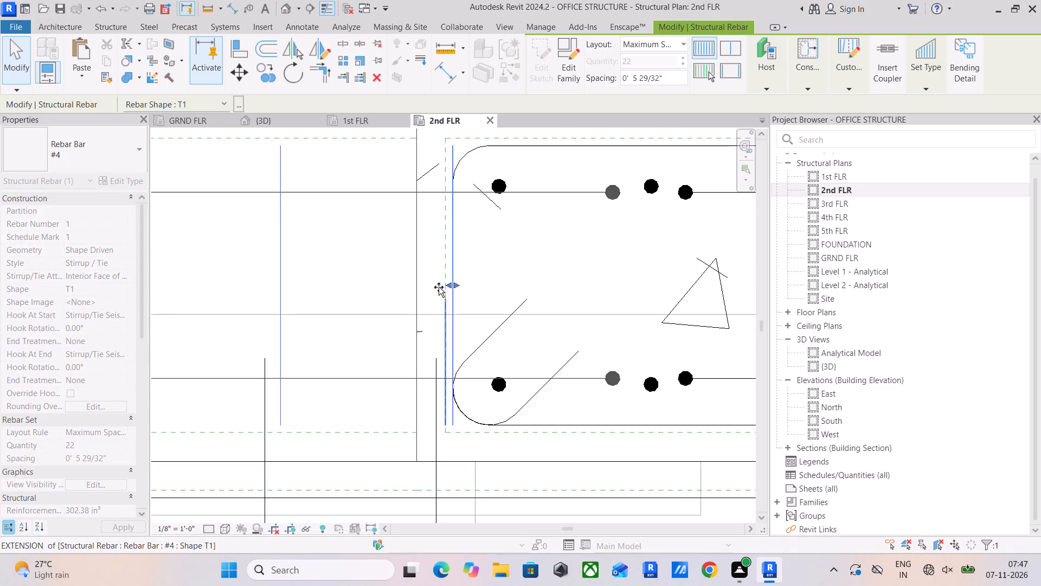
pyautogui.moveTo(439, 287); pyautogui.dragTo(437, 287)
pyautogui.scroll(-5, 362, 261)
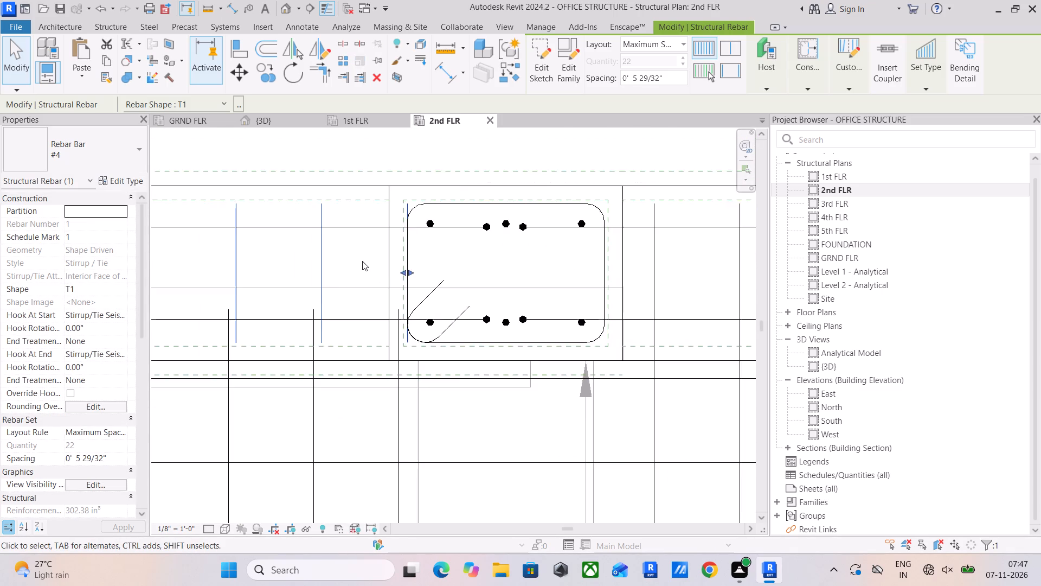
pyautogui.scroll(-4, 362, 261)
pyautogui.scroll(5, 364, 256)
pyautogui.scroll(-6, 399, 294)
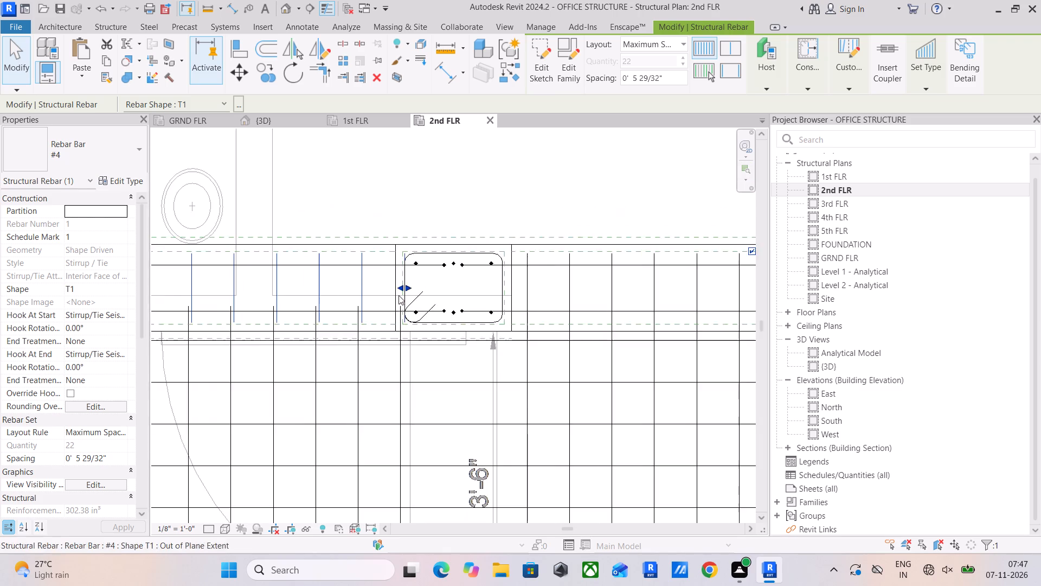
# Move the waiting-area end of this T1 stirrup set out of the column to the first slab bar beyond its face.
pyautogui.moveTo(399, 295); pyautogui.dragTo(415, 213, button='middle')
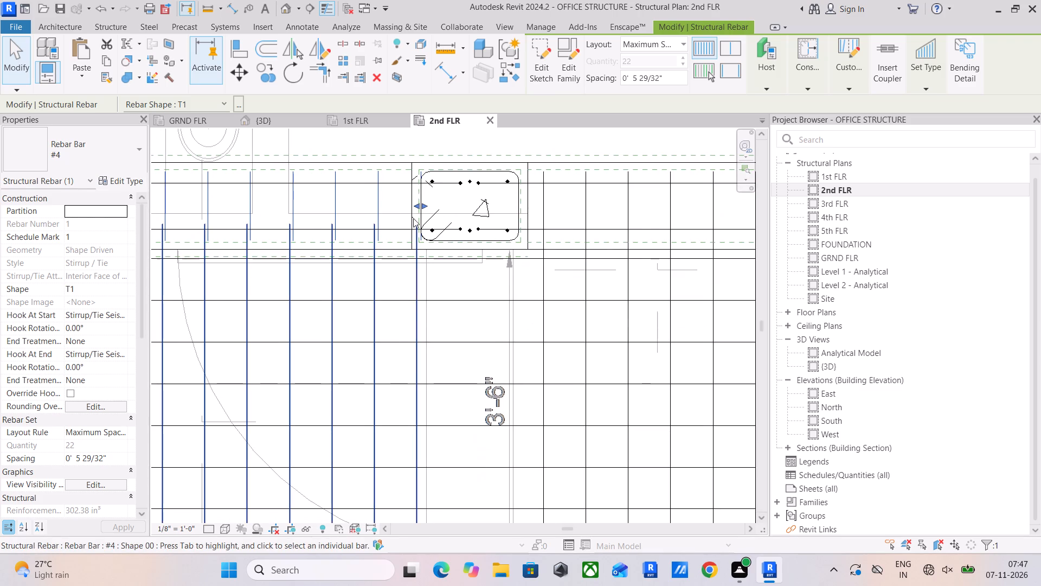
pyautogui.scroll(10, 413, 207)
pyautogui.moveTo(438, 210); pyautogui.dragTo(428, 212)
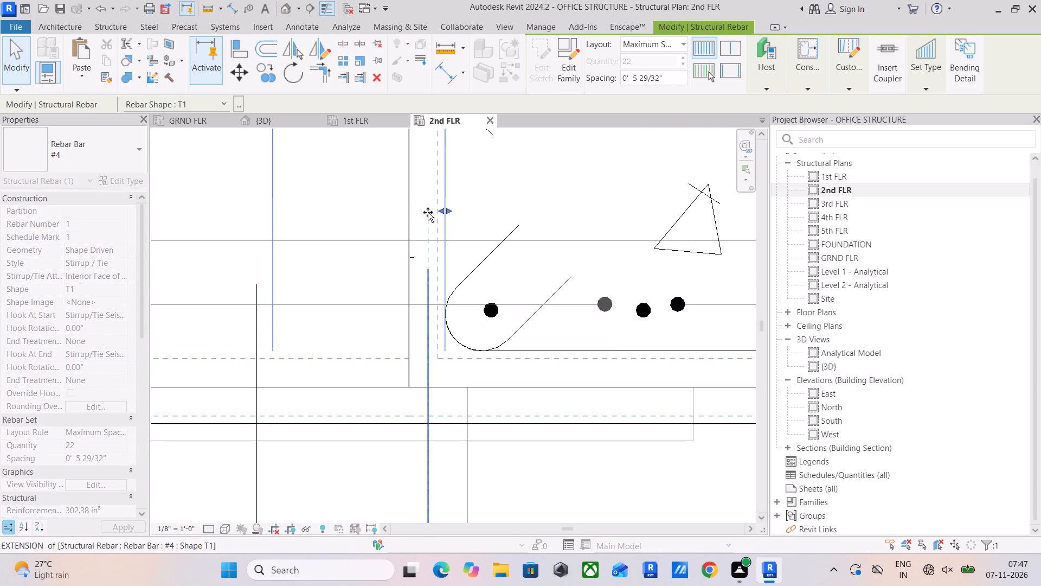
pyautogui.moveTo(428, 212); pyautogui.dragTo(260, 228)
# Align the outer-column end of the T1 stirrup set between the HE toilet and manager room with the adjacent slab bar.
pyautogui.scroll(-11, 341, 221)
pyautogui.moveTo(342, 222); pyautogui.dragTo(567, 230, button='middle')
pyautogui.scroll(-5, 487, 237)
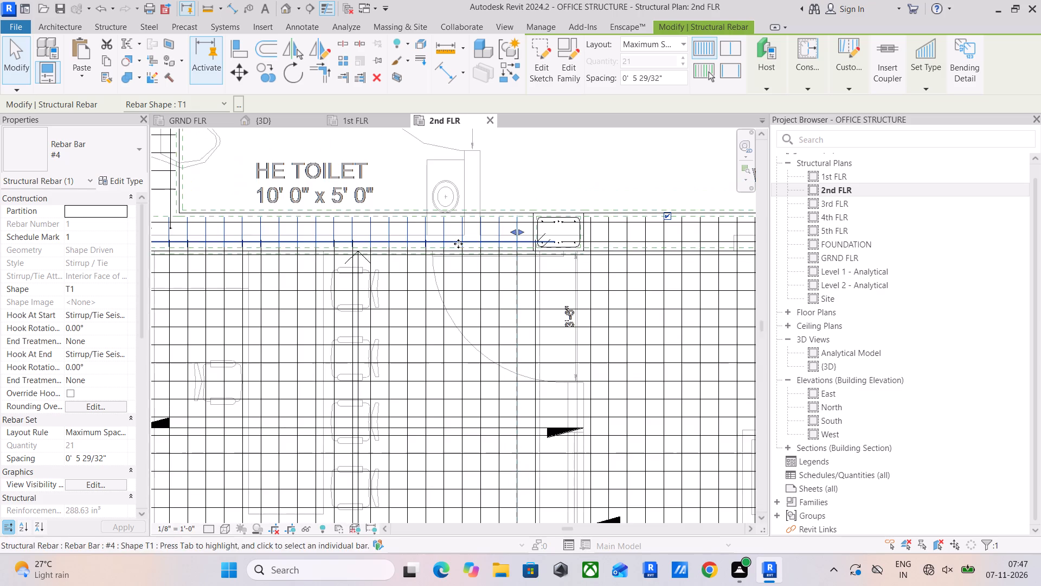
pyautogui.moveTo(276, 248); pyautogui.dragTo(516, 260, button='middle')
pyautogui.scroll(11, 387, 246)
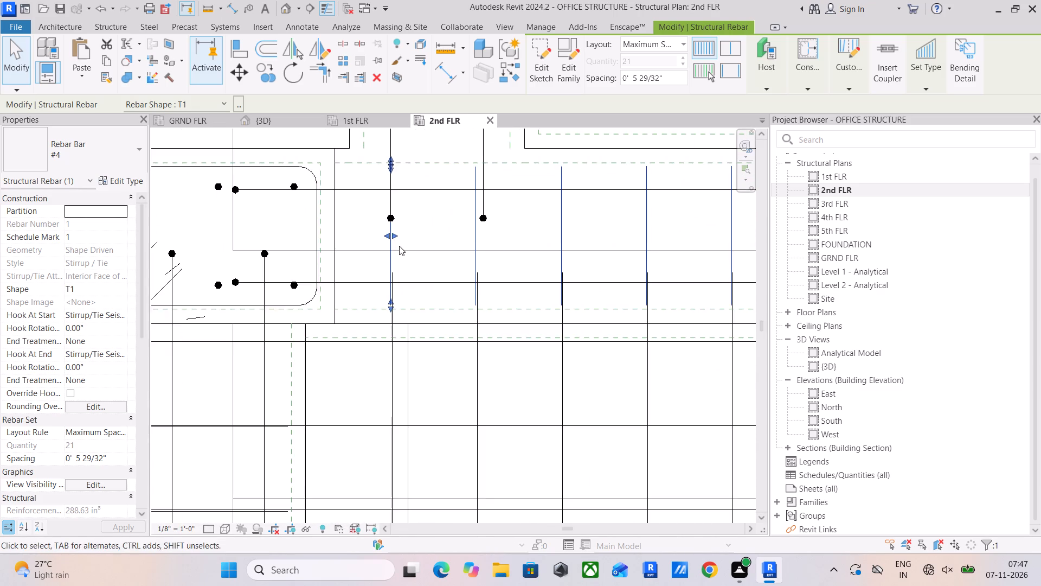
pyautogui.scroll(5, 395, 241)
pyautogui.moveTo(389, 232); pyautogui.dragTo(397, 234)
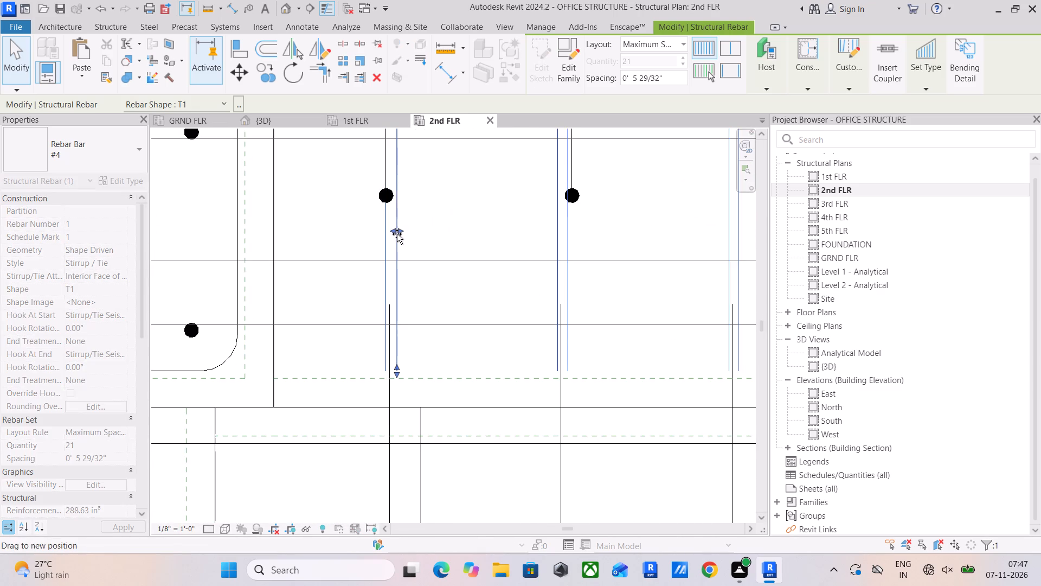
pyautogui.moveTo(397, 234); pyautogui.dragTo(394, 234)
pyautogui.click(450, 260)
# Examine the manager-room slab bars and the surrounding beam stirrups at the columns on 2nd FLR.
pyautogui.scroll(-11, 455, 260)
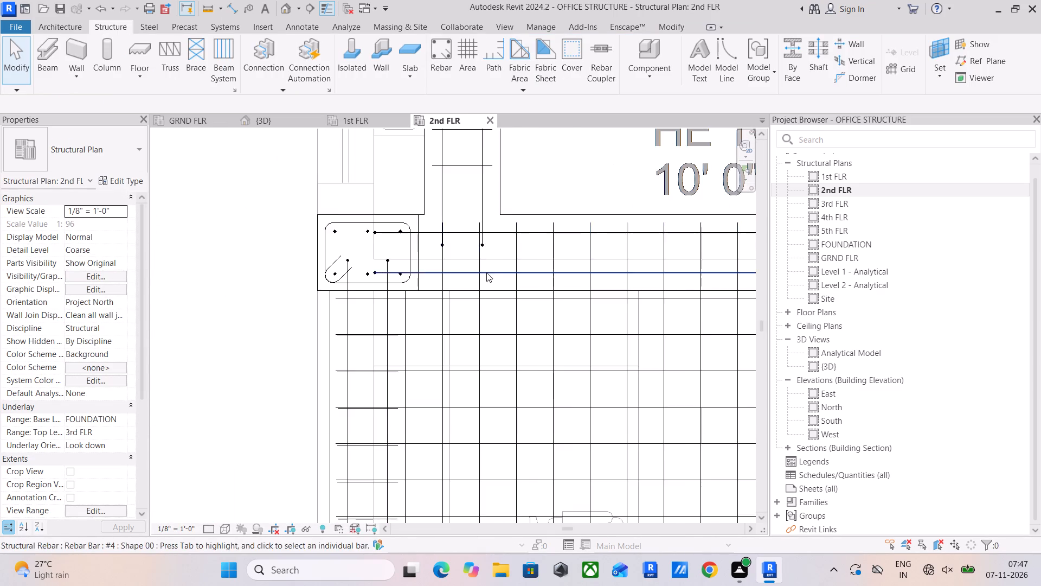
pyautogui.moveTo(486, 274); pyautogui.dragTo(396, 124, button='middle')
pyautogui.scroll(-7, 427, 272)
pyautogui.moveTo(448, 298); pyautogui.dragTo(240, 265, button='middle')
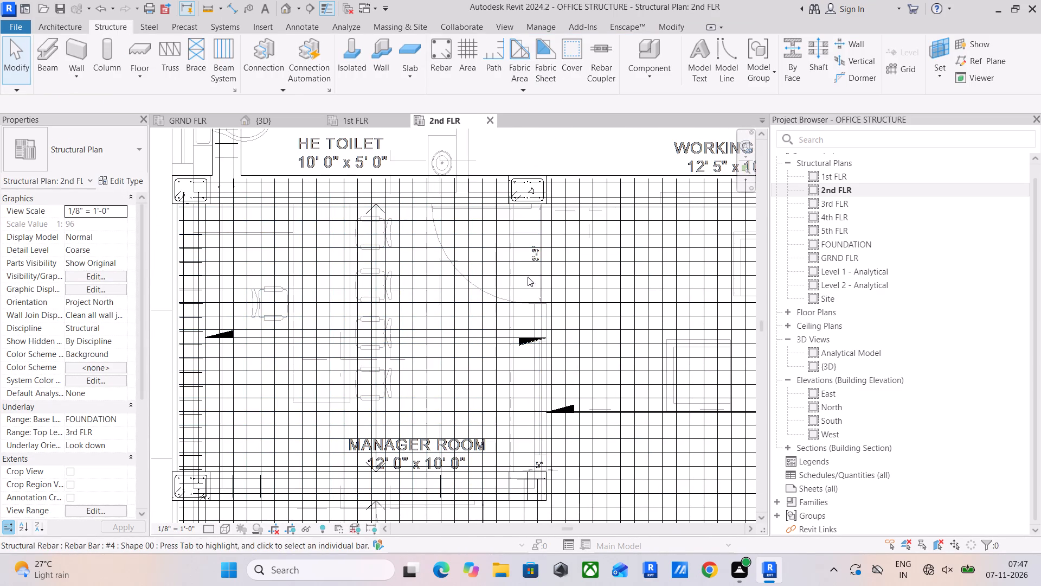
pyautogui.scroll(4, 526, 219)
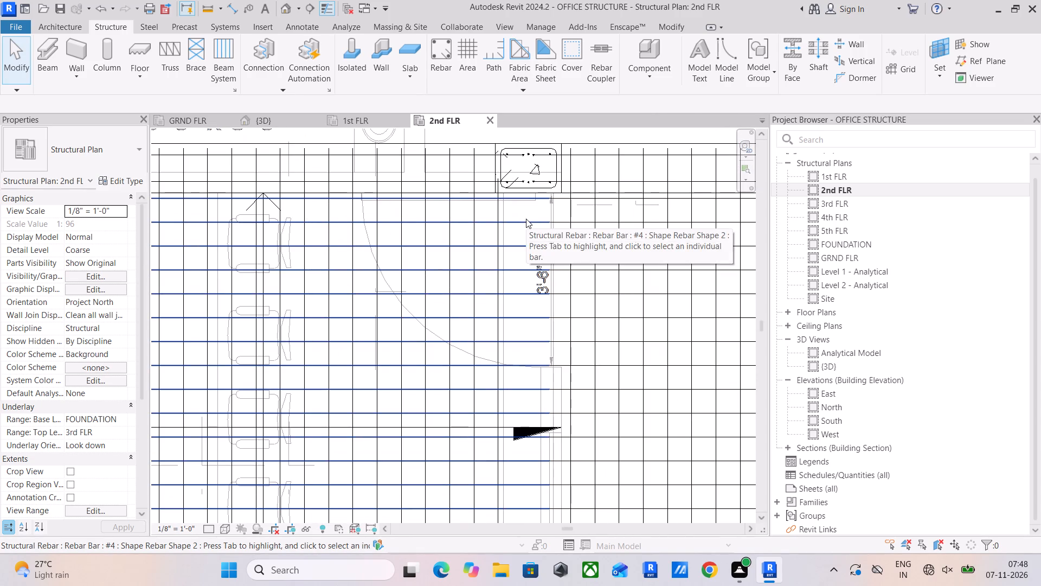
pyautogui.scroll(4, 526, 219)
pyautogui.scroll(-5, 526, 219)
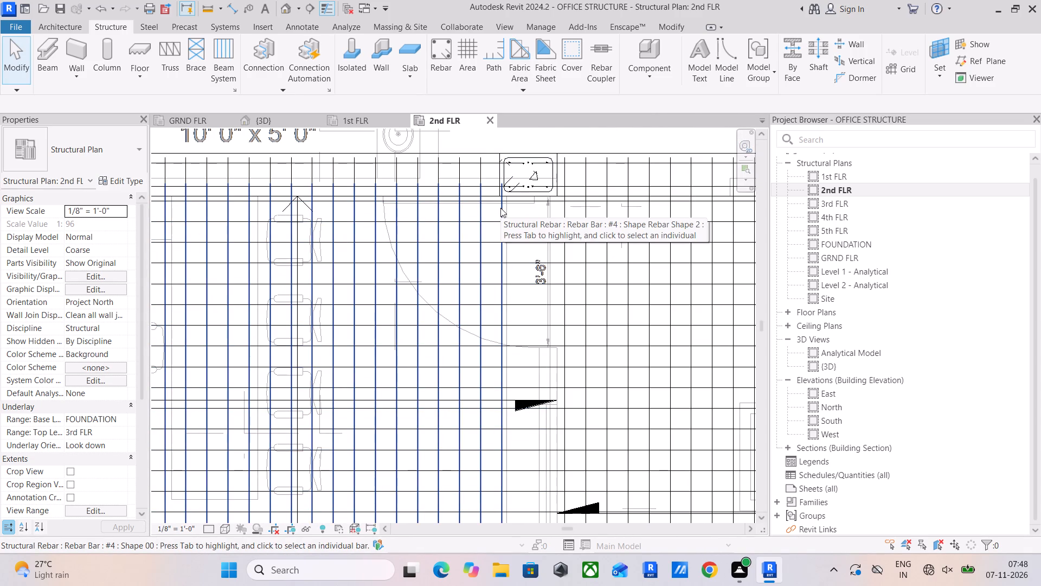
pyautogui.scroll(-3, 500, 208)
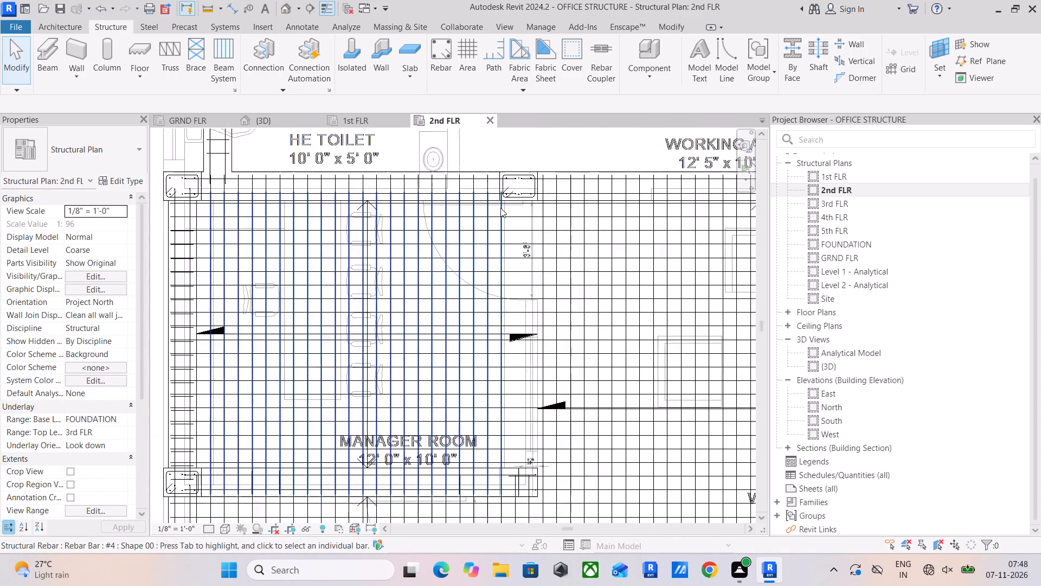
# Examine the beam between the manager room and waiting area on 2nd FLR, including its end near the account room.
pyautogui.scroll(-2, 500, 208)
pyautogui.moveTo(526, 279); pyautogui.dragTo(532, 185, button='middle')
pyautogui.scroll(6, 526, 262)
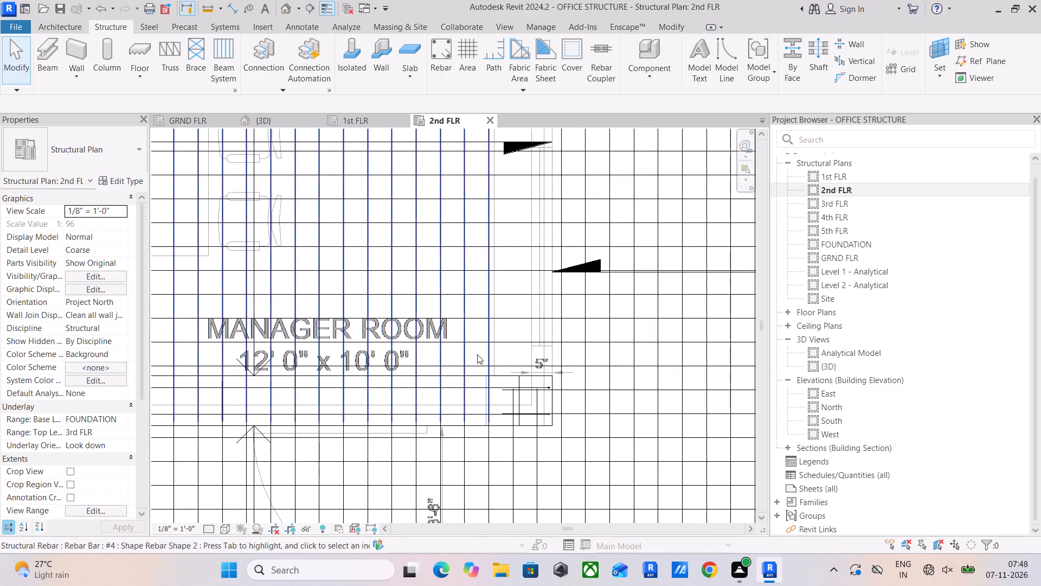
pyautogui.scroll(6, 470, 382)
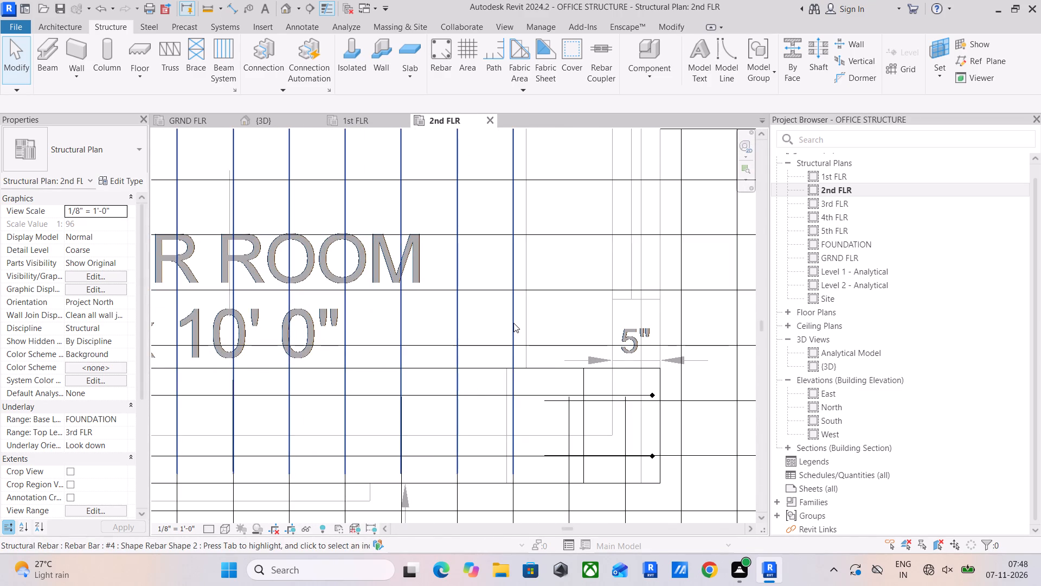
pyautogui.scroll(-17, 513, 323)
pyautogui.moveTo(521, 316); pyautogui.dragTo(521, 364, button='middle')
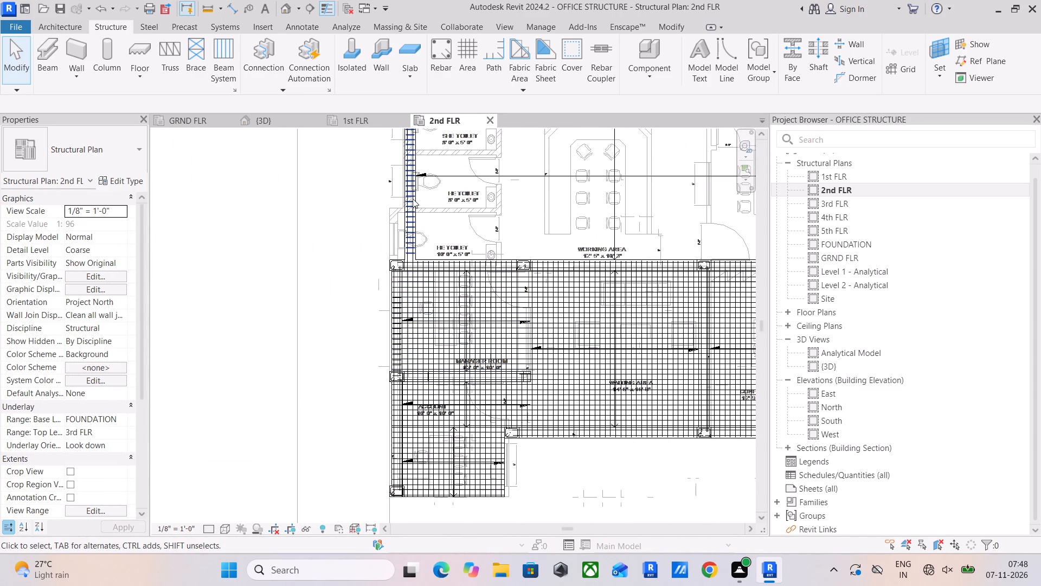
# Compare the T1 stirrup set between the manager room and waiting area on 1st FLR with the same beam on 2nd FLR.
pyautogui.click(355, 121)
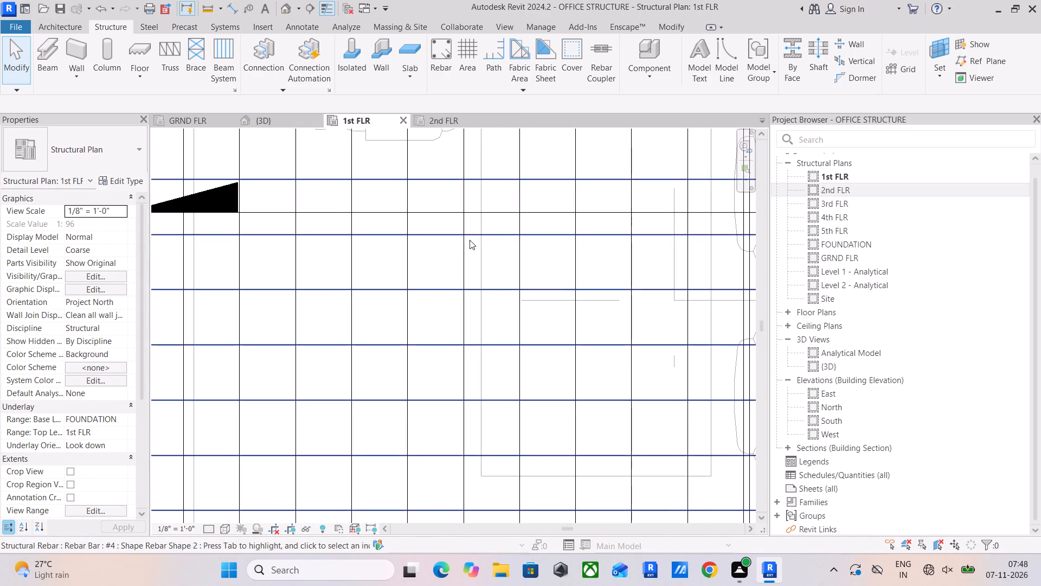
pyautogui.scroll(-16, 473, 239)
pyautogui.moveTo(546, 240); pyautogui.dragTo(487, 308, button='middle')
pyautogui.scroll(6, 566, 266)
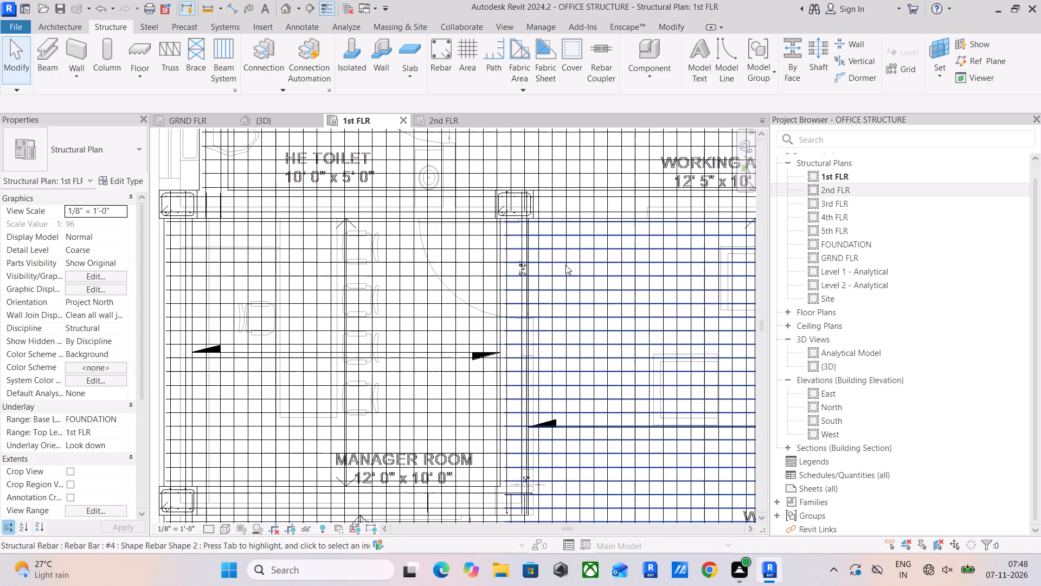
pyautogui.scroll(5, 502, 235)
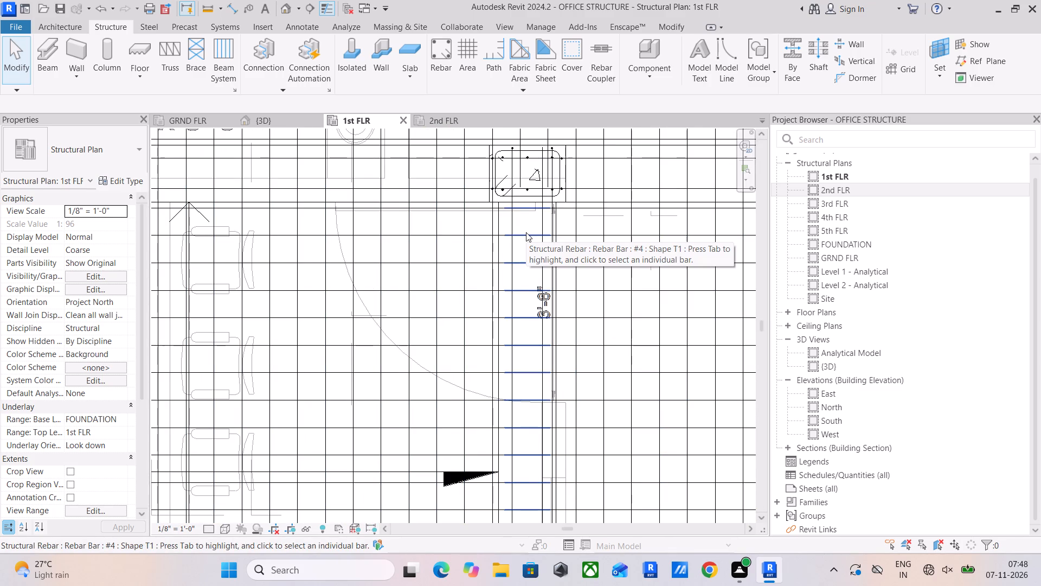
pyautogui.click(526, 232)
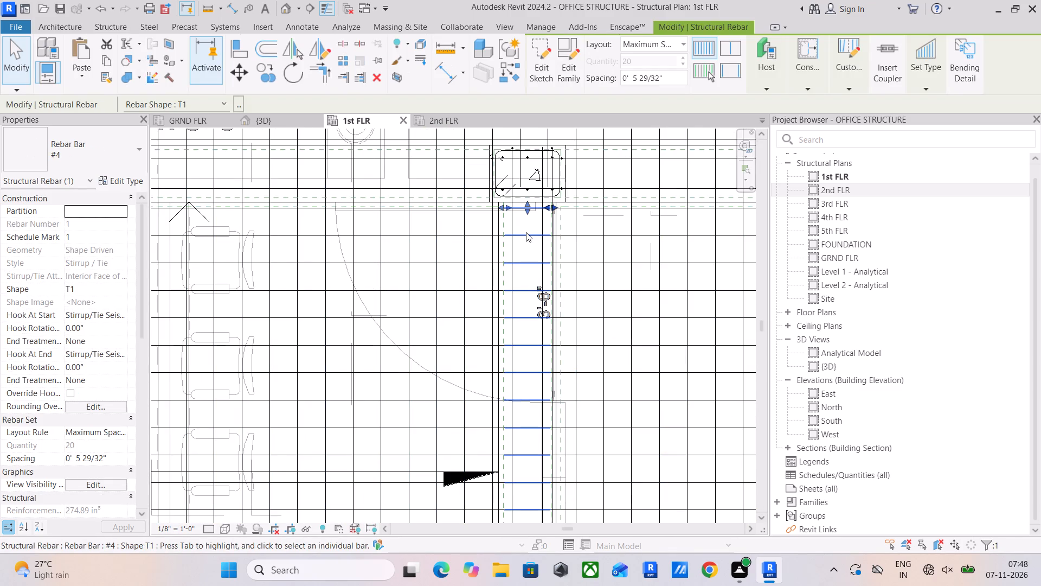
pyautogui.scroll(-5, 526, 232)
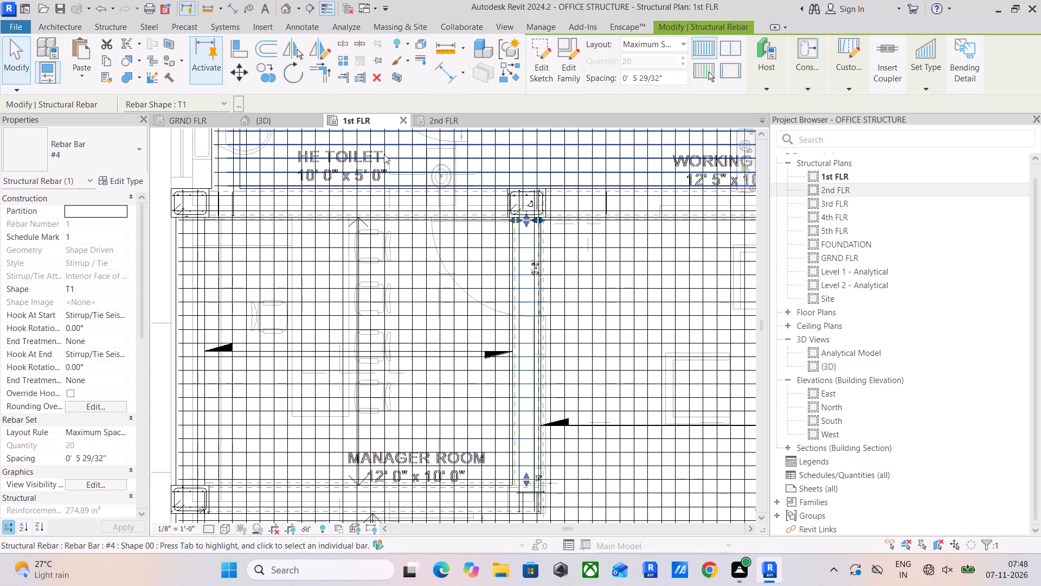
pyautogui.click(446, 119)
pyautogui.scroll(5, 501, 275)
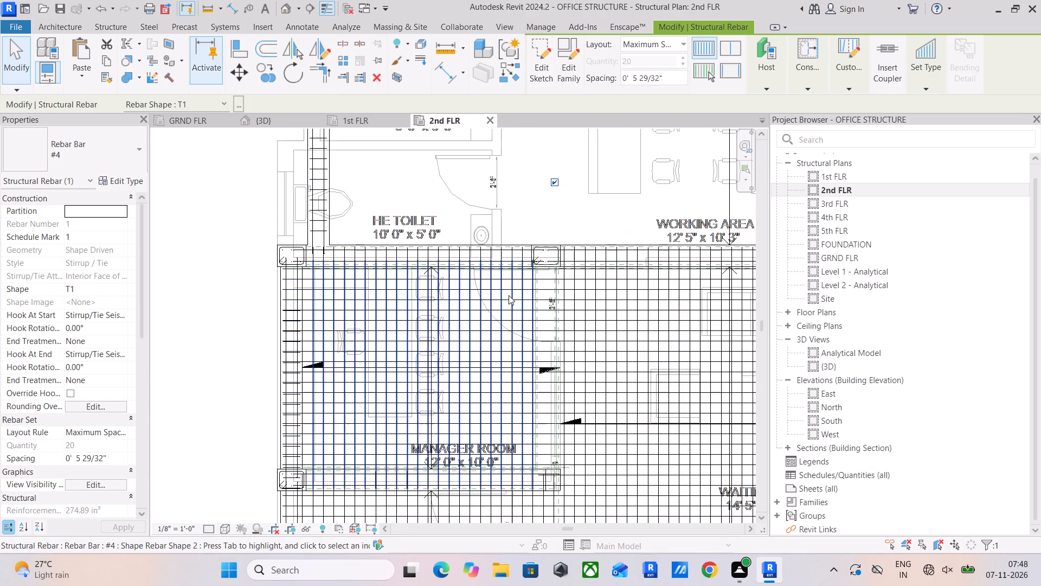
pyautogui.scroll(5, 530, 311)
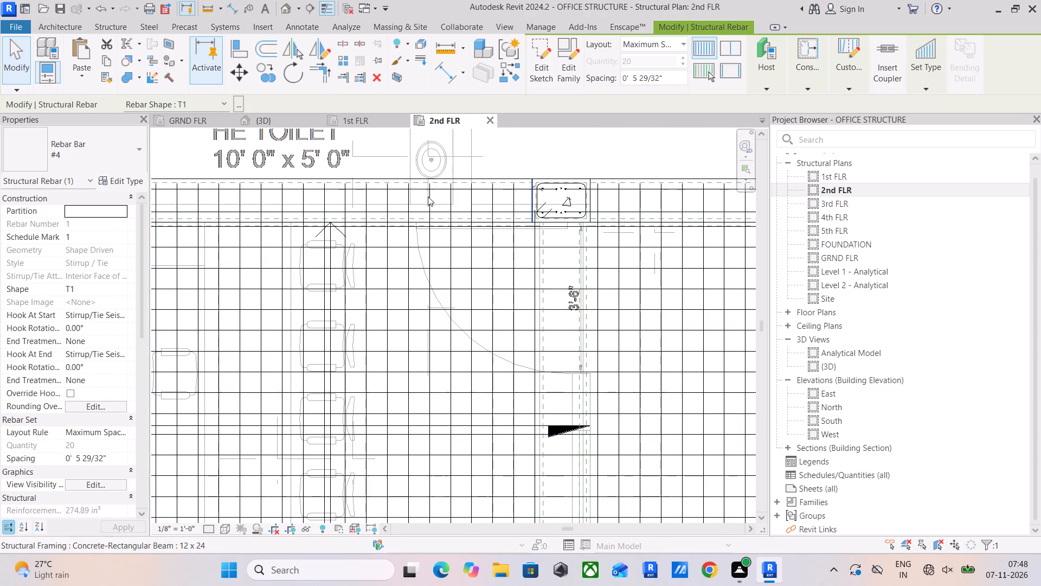
# Examine the beam reinforcement between the manager room and waiting area across the floors in the 3D view.
pyautogui.click(267, 120)
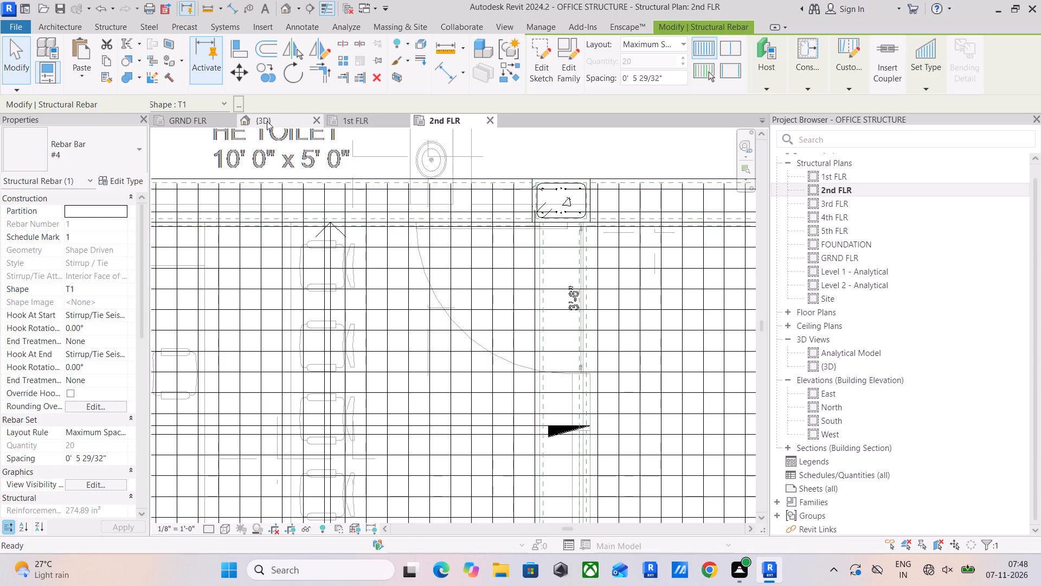
pyautogui.keyDown('shift'); pyautogui.moveTo(470, 410); pyautogui.dragTo(481, 404, button='middle'); pyautogui.keyUp('shift')
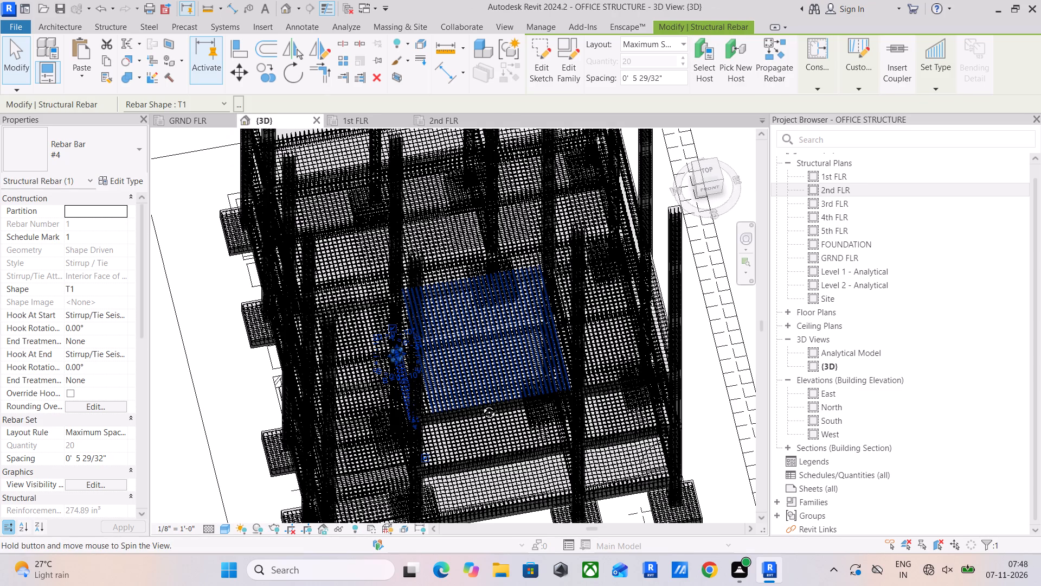
pyautogui.keyDown('shift'); pyautogui.moveTo(481, 404); pyautogui.dragTo(507, 315, button='middle'); pyautogui.keyUp('shift')
pyautogui.scroll(9, 433, 315)
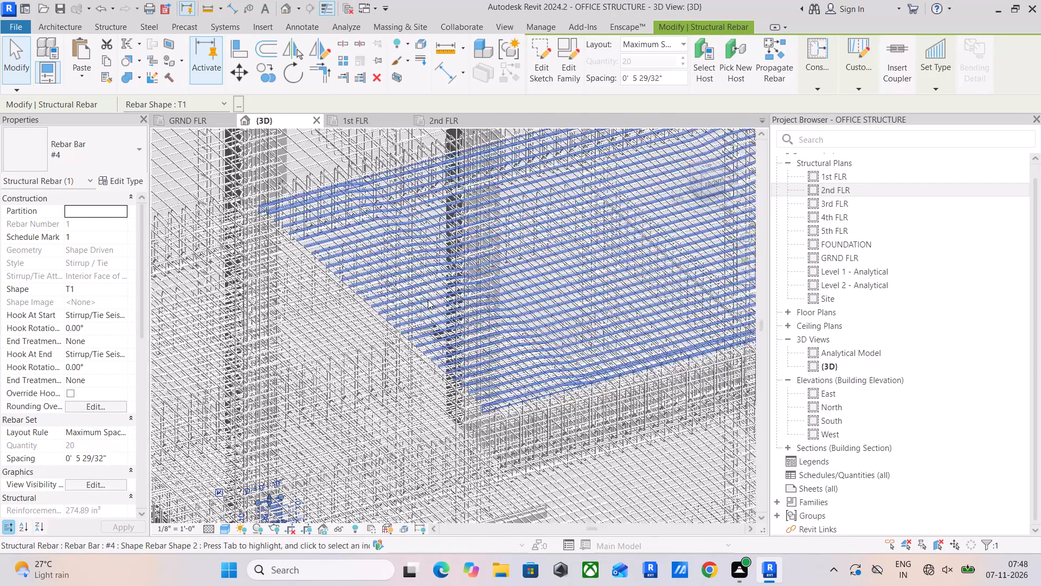
pyautogui.keyDown('shift'); pyautogui.moveTo(598, 439); pyautogui.dragTo(576, 519, button='middle'); pyautogui.keyUp('shift')
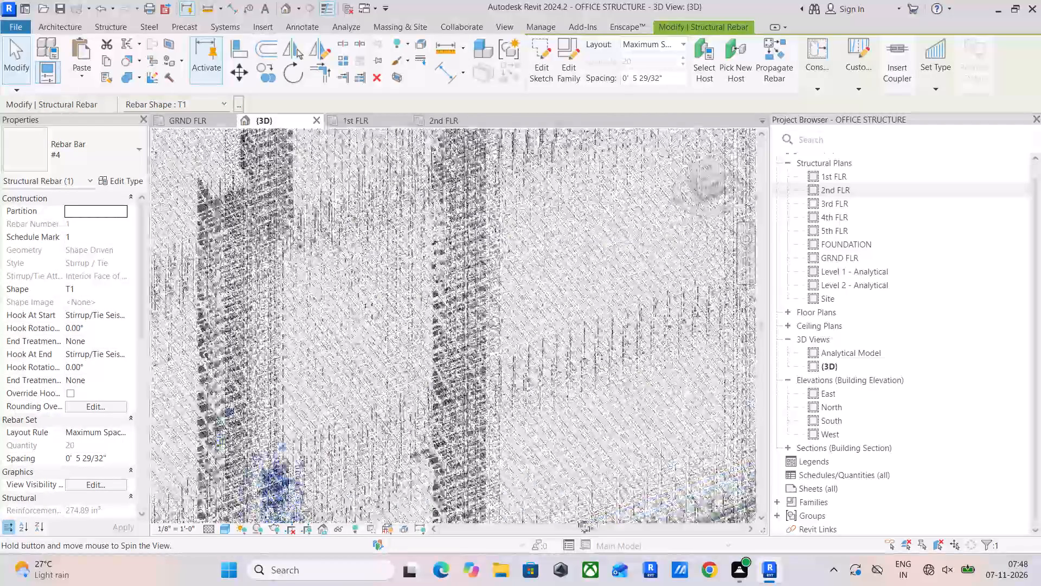
pyautogui.keyDown('shift'); pyautogui.moveTo(576, 519); pyautogui.dragTo(566, 525, button='middle'); pyautogui.keyUp('shift')
pyautogui.scroll(-6, 557, 482)
pyautogui.moveTo(560, 469); pyautogui.dragTo(605, 351, button='middle')
pyautogui.moveTo(580, 421); pyautogui.dragTo(575, 311, button='middle')
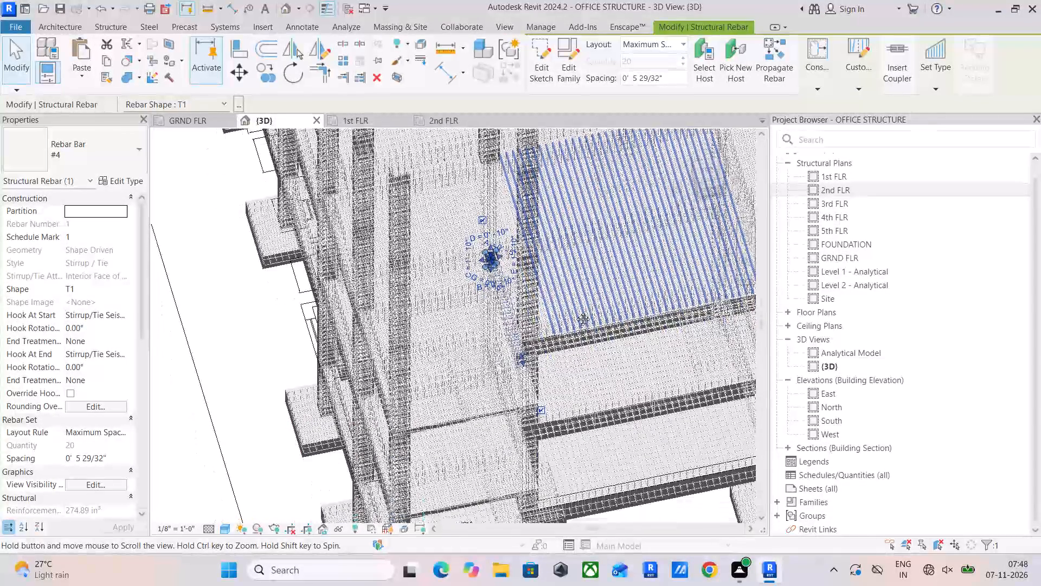
pyautogui.moveTo(575, 311); pyautogui.dragTo(574, 309, button='middle')
# Switch to the GRND FLR plan at the manager room and waiting area.
pyautogui.click(203, 124)
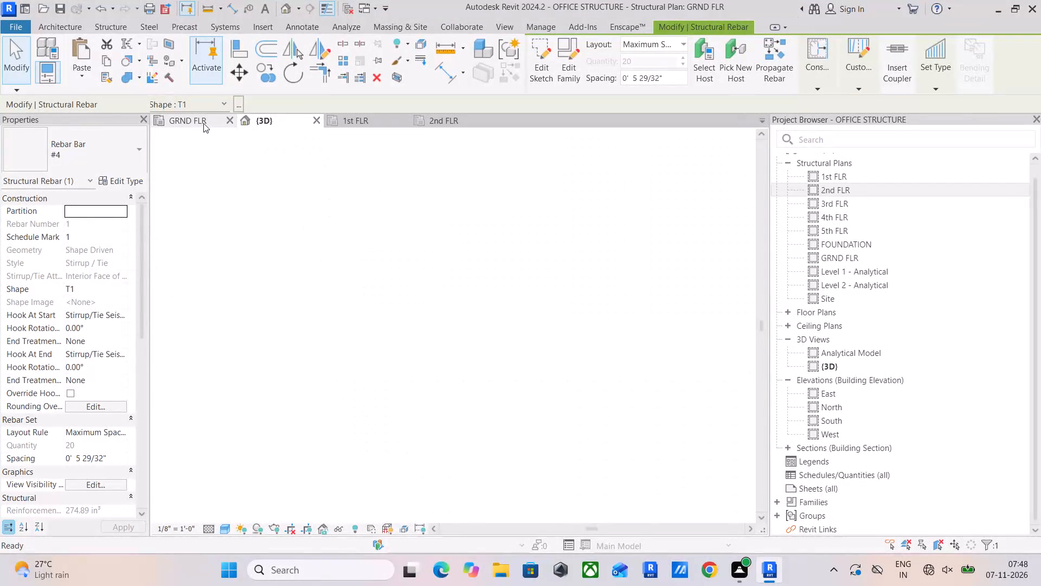
pyautogui.moveTo(352, 460); pyautogui.dragTo(388, 272, button='middle')
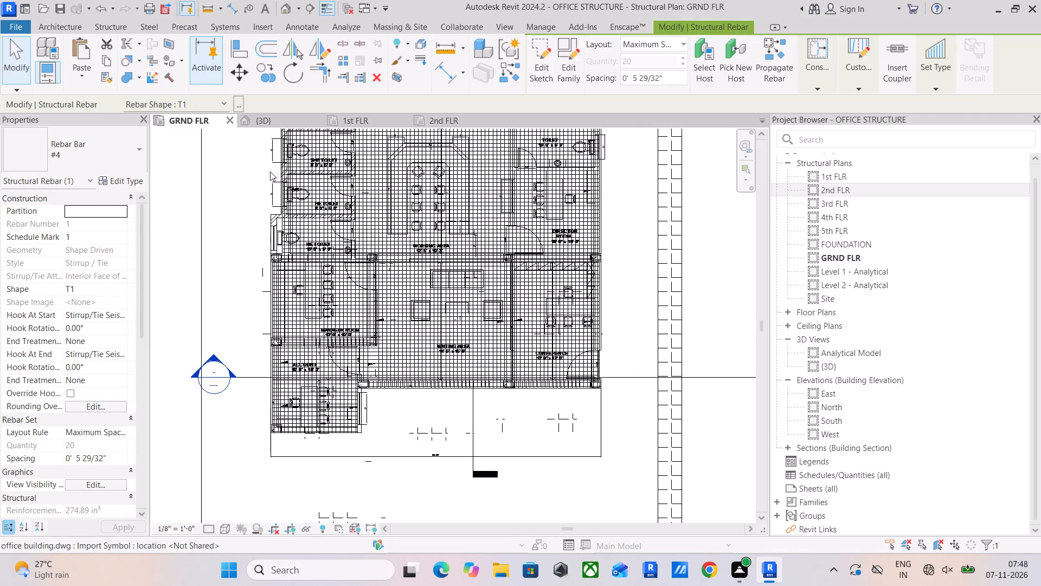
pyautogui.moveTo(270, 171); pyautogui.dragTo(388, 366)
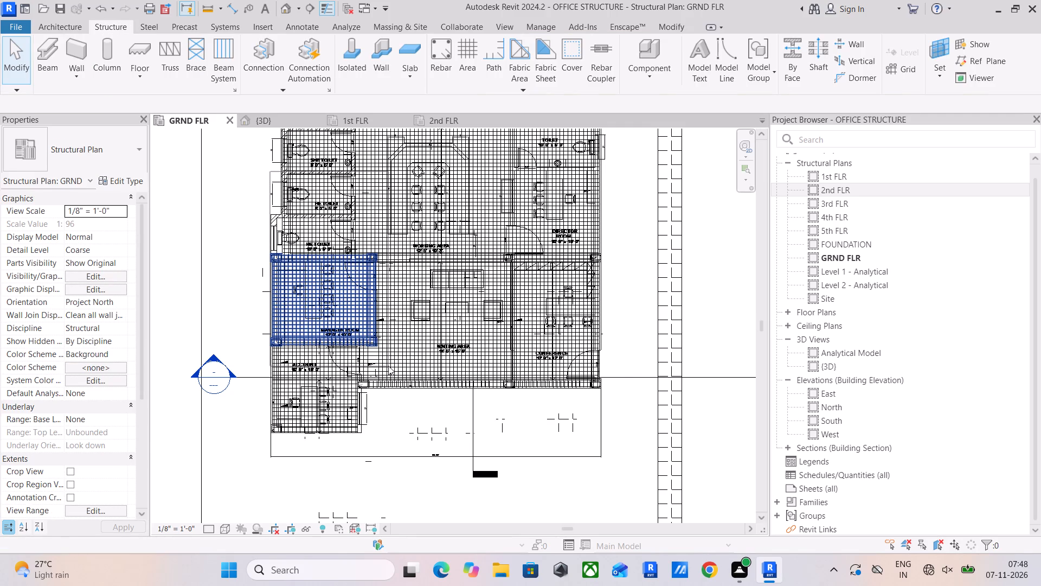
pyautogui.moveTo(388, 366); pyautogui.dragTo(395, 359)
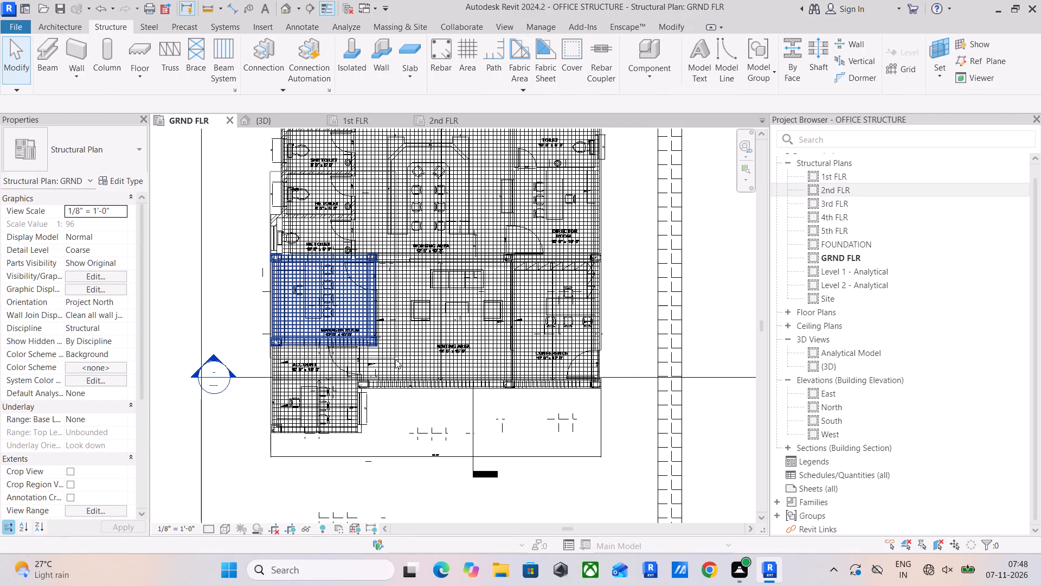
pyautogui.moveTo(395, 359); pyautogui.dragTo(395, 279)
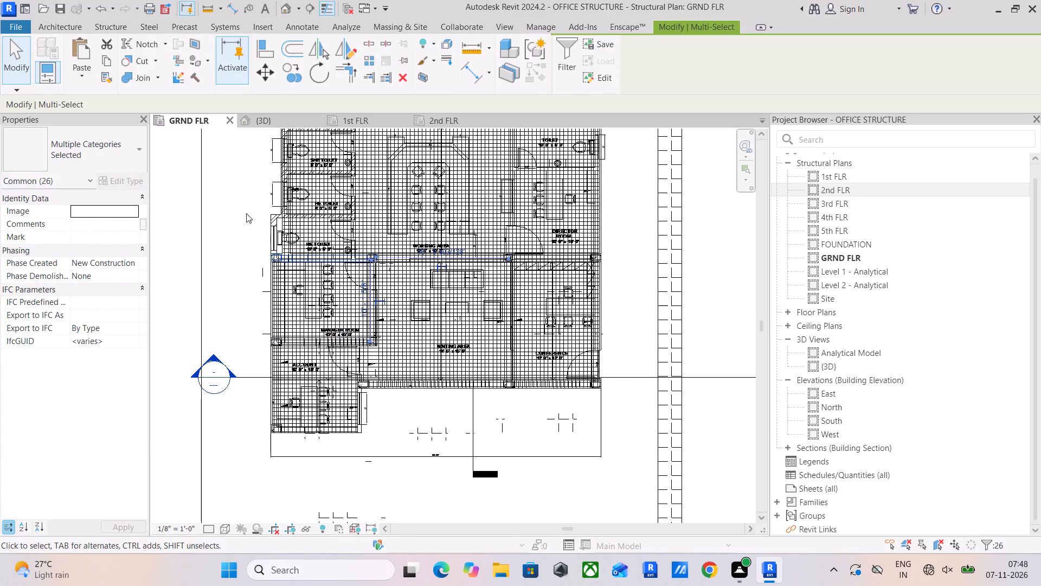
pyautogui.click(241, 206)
# Copy the GRND FLR beam between manager room and waiting area with its enclosed rebar, excluding structural columns, and paste it aligned to level 2nd FLR.
pyautogui.scroll(12, 352, 223)
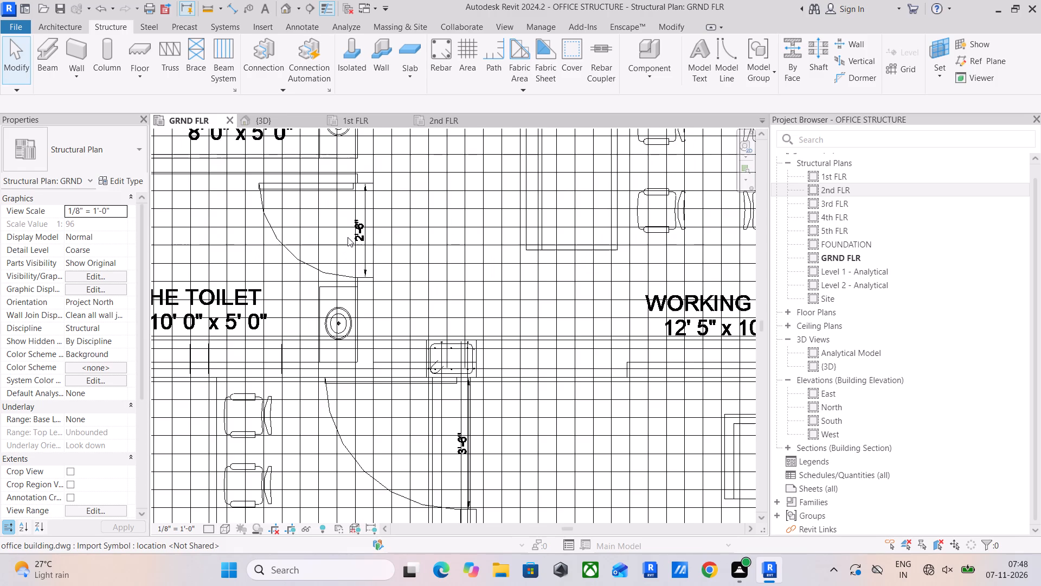
pyautogui.moveTo(346, 237); pyautogui.dragTo(539, 488)
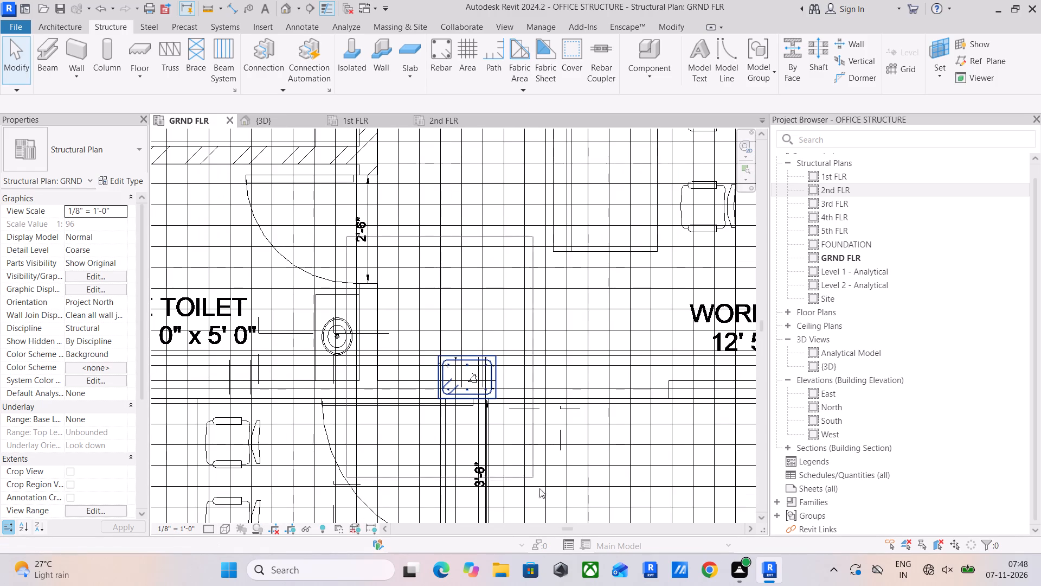
pyautogui.moveTo(539, 488); pyautogui.dragTo(552, 508)
pyautogui.scroll(-9, 552, 508)
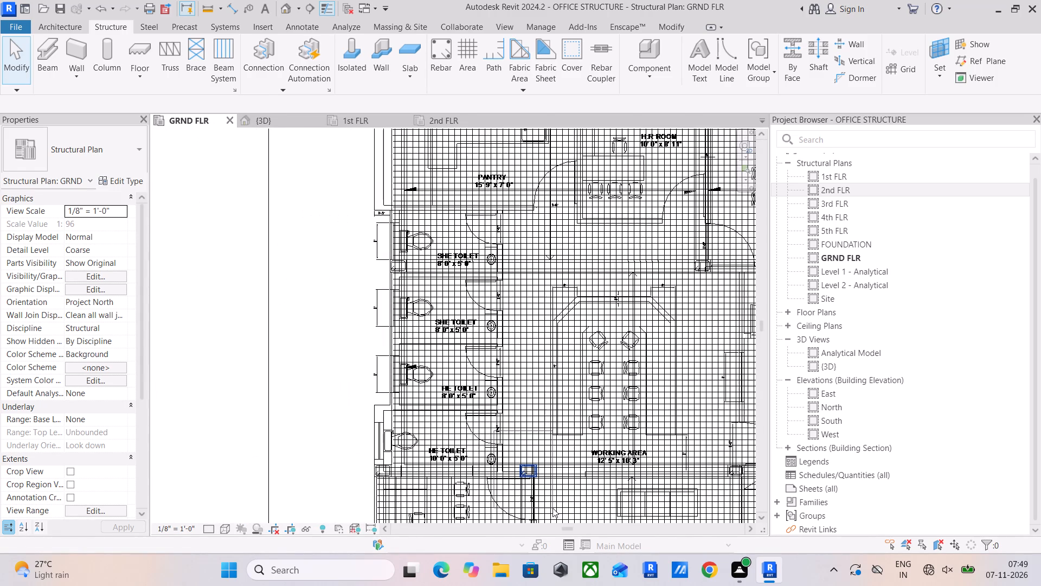
pyautogui.moveTo(552, 508); pyautogui.dragTo(518, 339)
pyautogui.moveTo(552, 508); pyautogui.dragTo(507, 273, button='middle')
pyautogui.scroll(-1, 544, 488)
pyautogui.scroll(1, 507, 273)
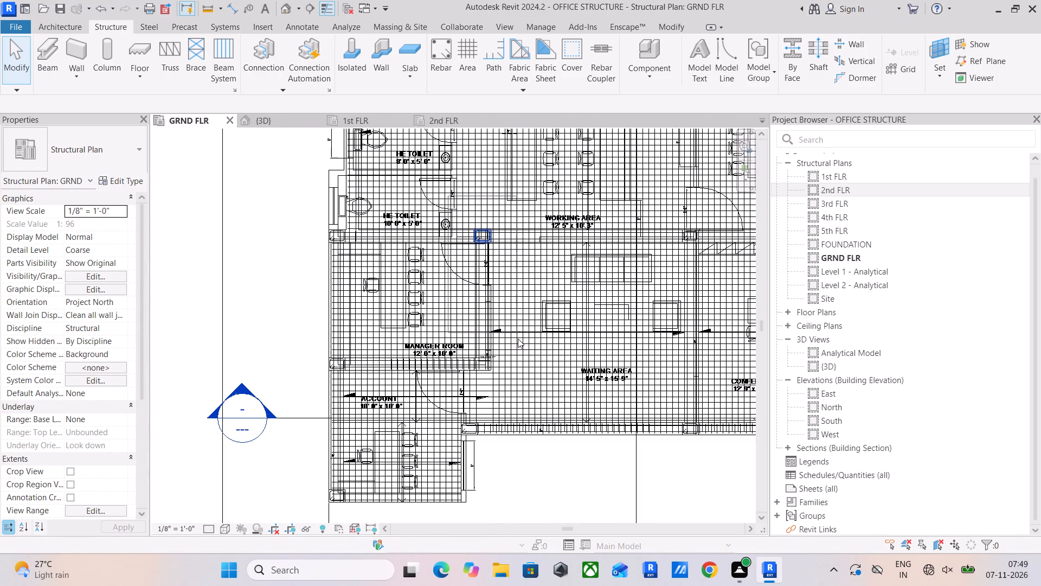
pyautogui.moveTo(518, 339); pyautogui.dragTo(530, 401)
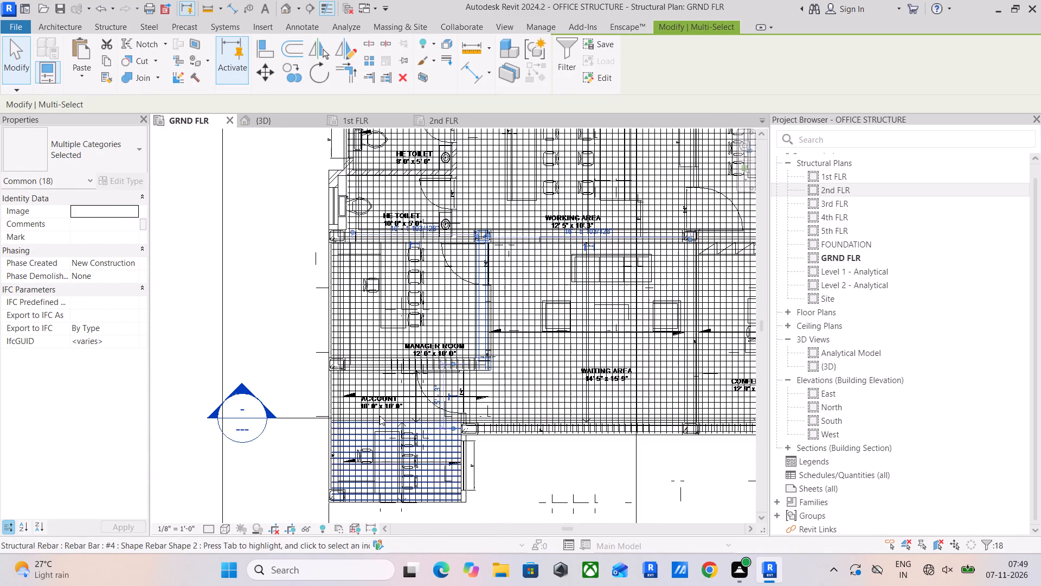
pyautogui.click(571, 52)
pyautogui.click(408, 196)
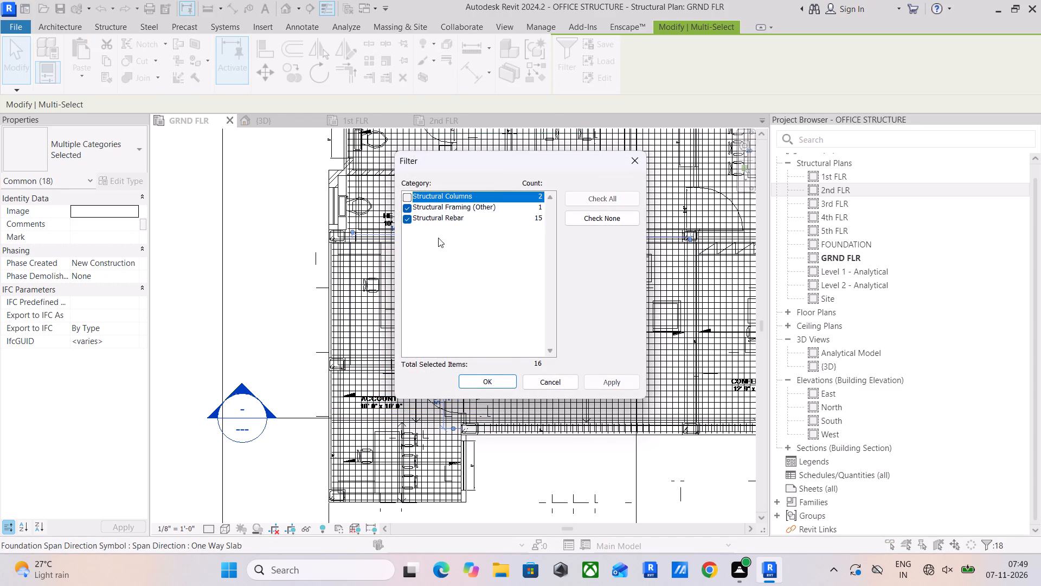
pyautogui.click(500, 380)
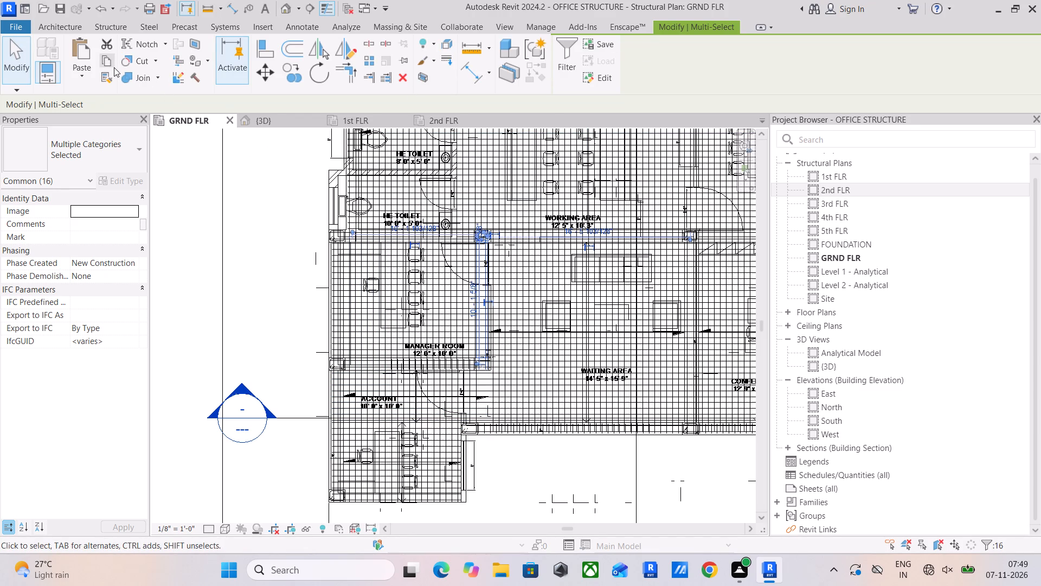
pyautogui.click(104, 66)
pyautogui.click(73, 81)
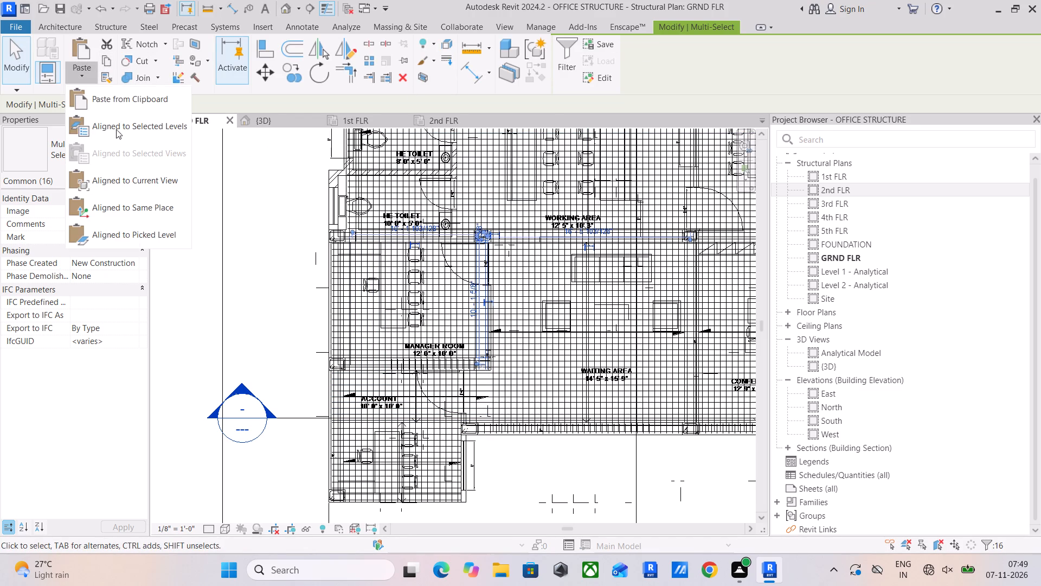
pyautogui.click(118, 132)
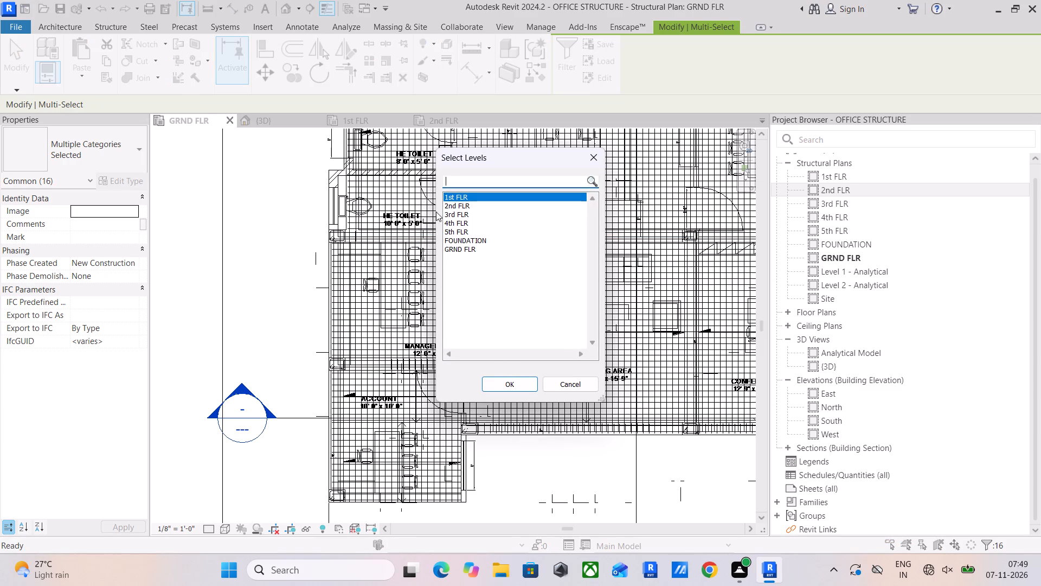
pyautogui.click(468, 205)
pyautogui.click(522, 383)
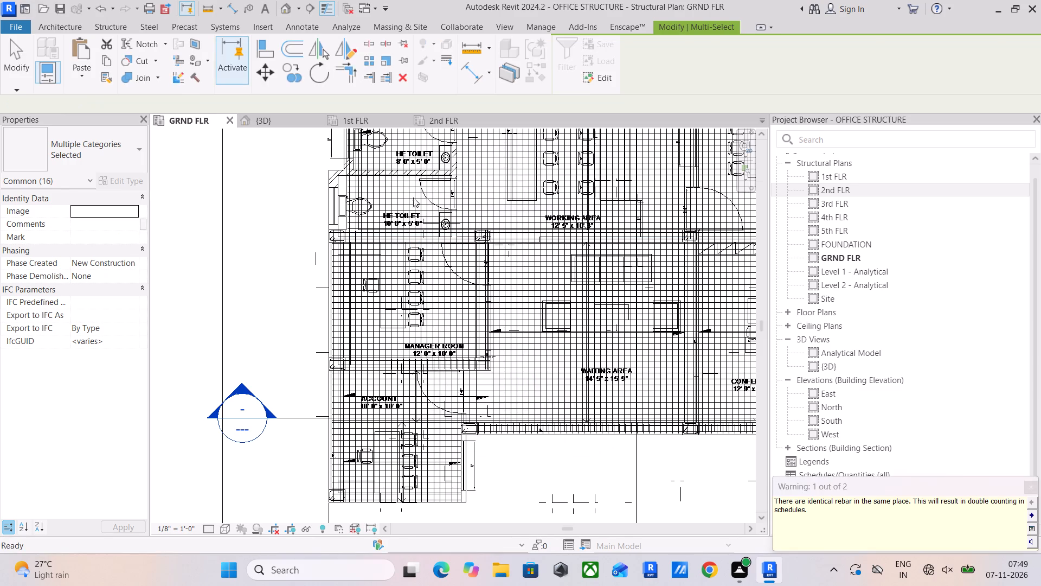
# Delete one of the overlapping #4 slab rebar sets over the manager room in the 3D view.
pyautogui.click(269, 123)
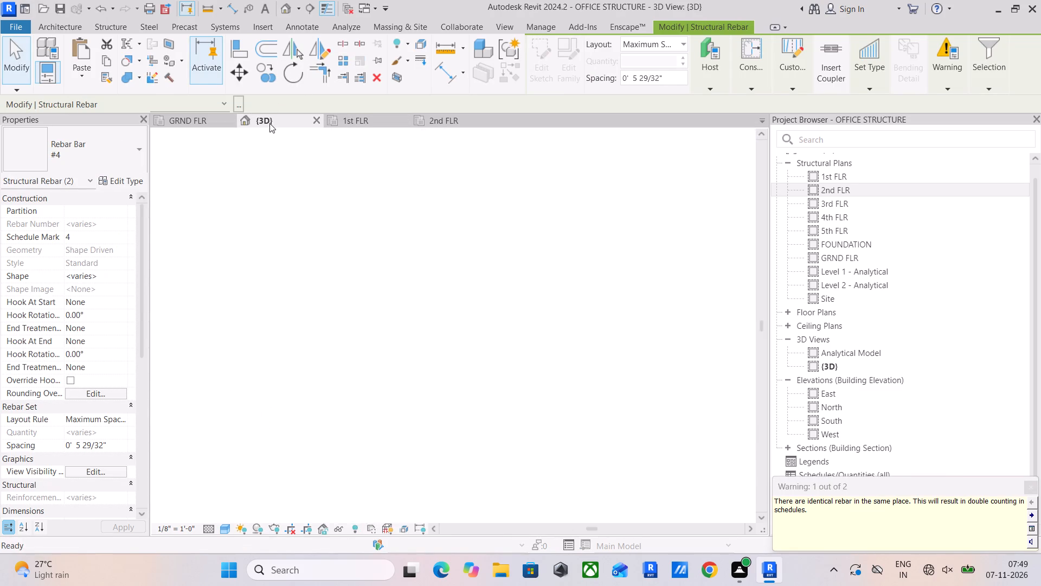
pyautogui.scroll(-6, 542, 234)
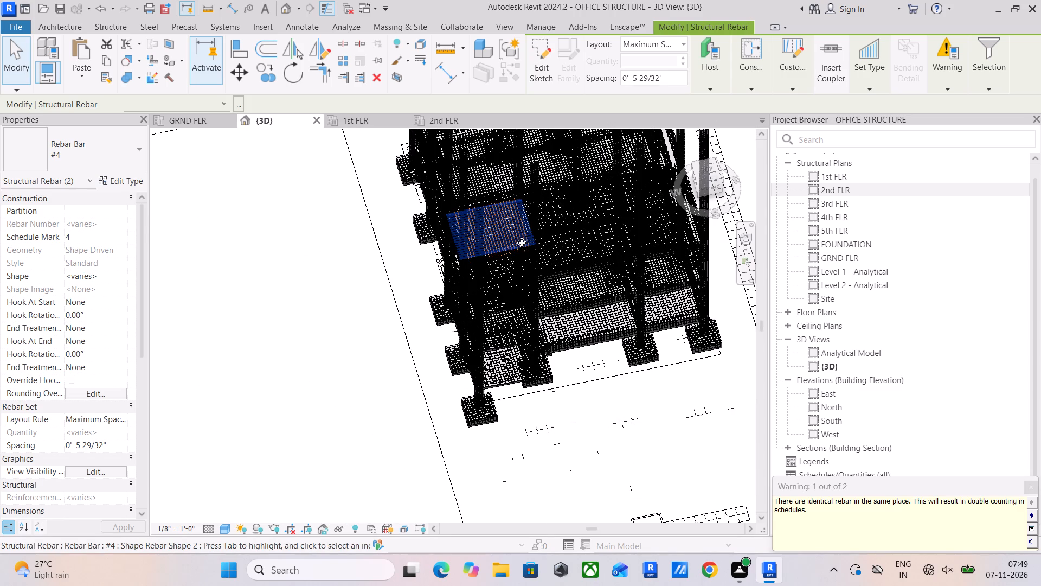
pyautogui.scroll(5, 530, 209)
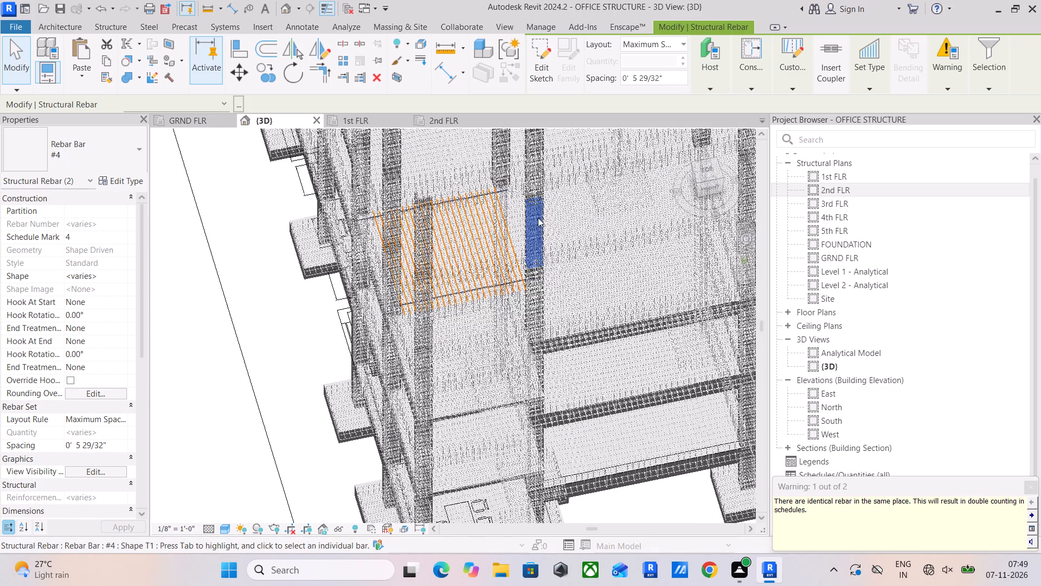
pyautogui.scroll(4, 533, 250)
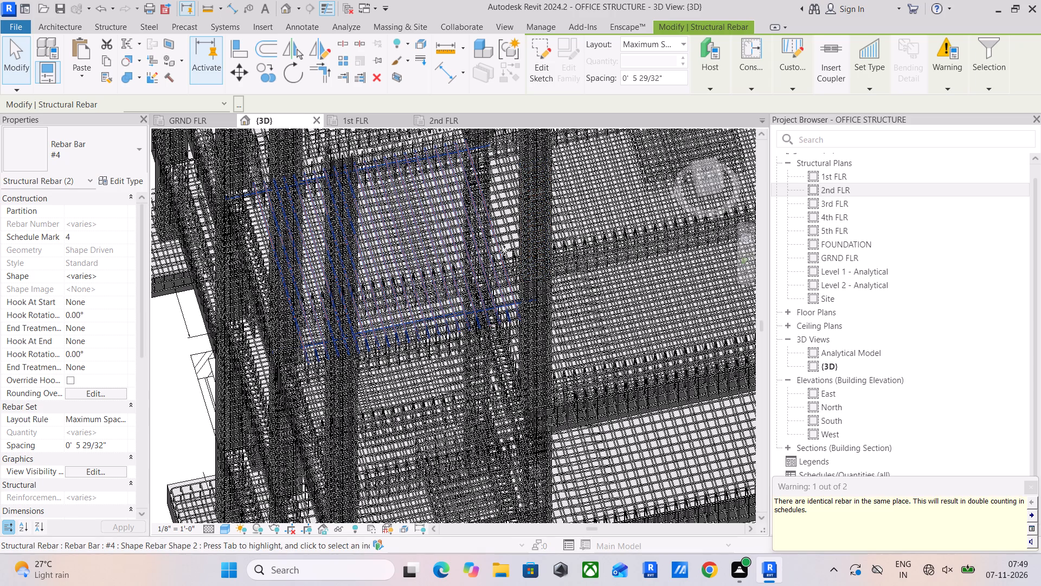
pyautogui.scroll(6, 451, 220)
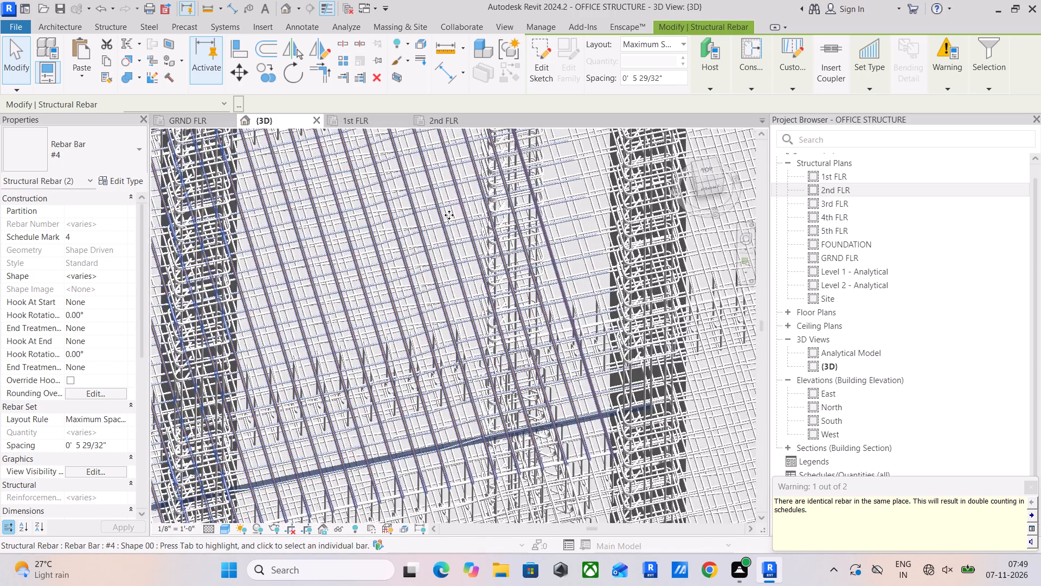
pyautogui.scroll(6, 503, 370)
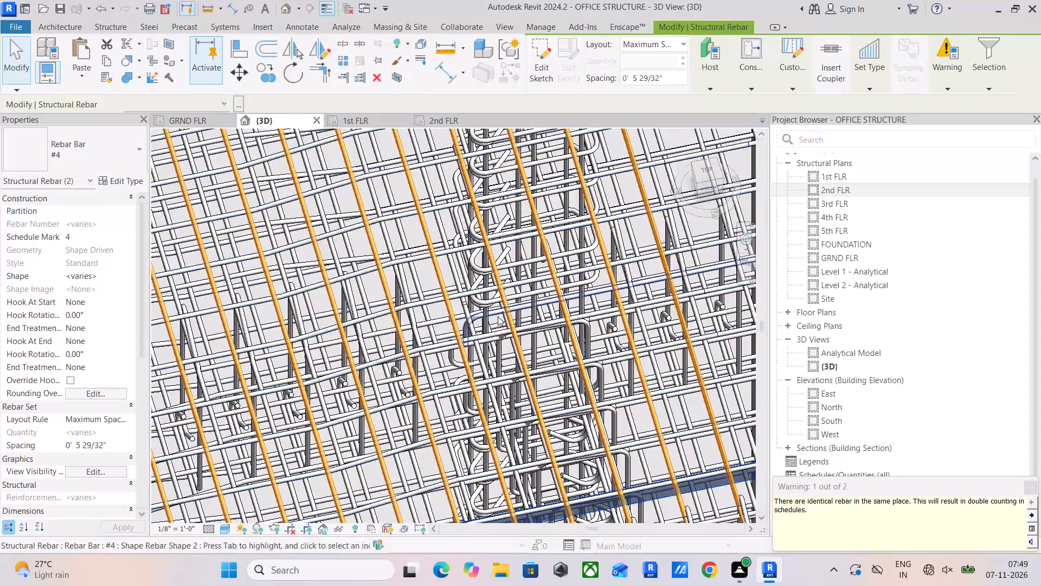
pyautogui.scroll(5, 500, 307)
pyautogui.press('Escape')
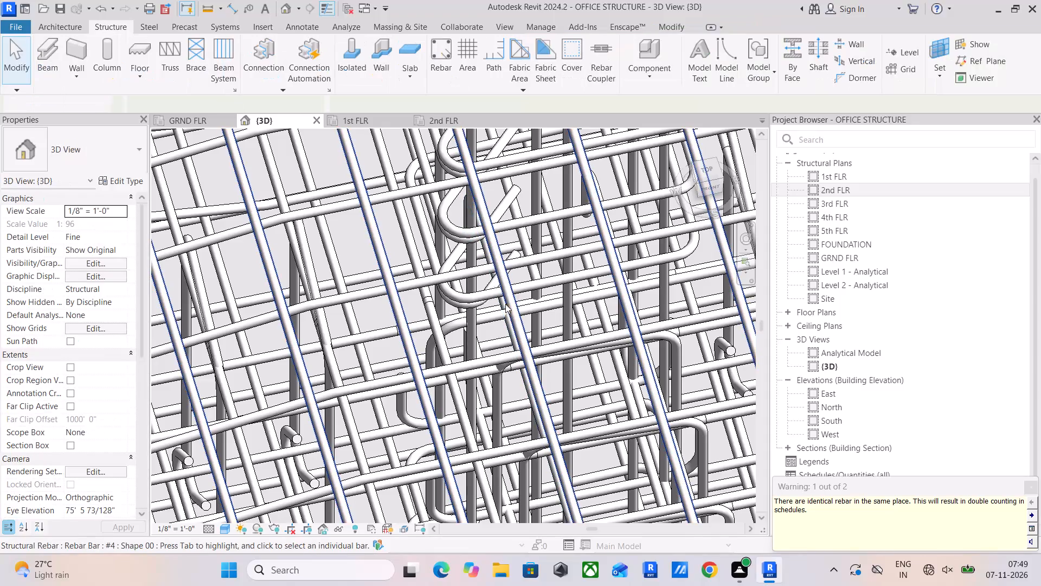
pyautogui.click(510, 301)
pyautogui.press('Delete')
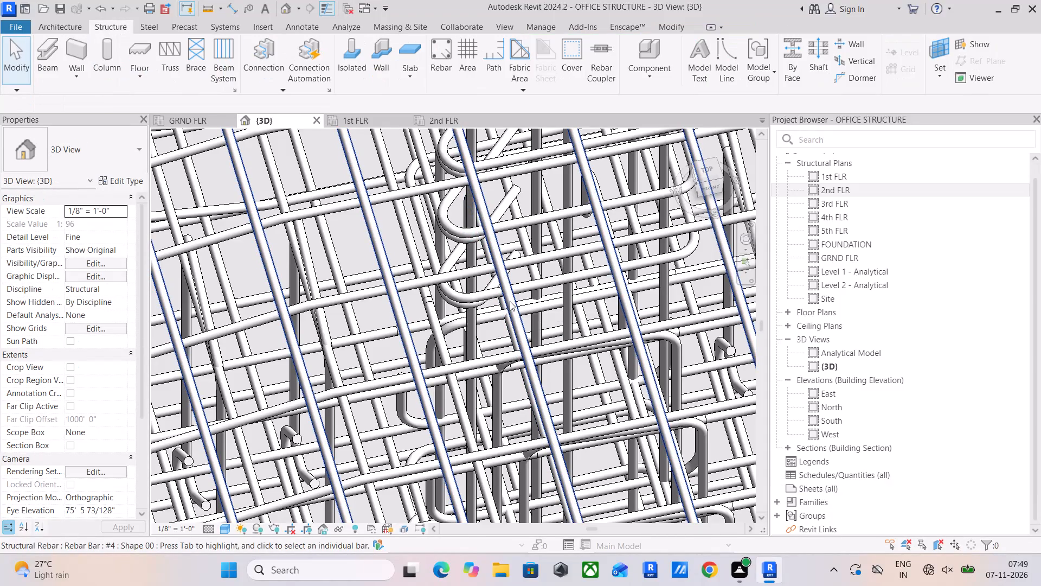
# Examine the T1 column stirrup set beside the manager room slab against the floor levels in the 3D view.
pyautogui.scroll(-10, 510, 301)
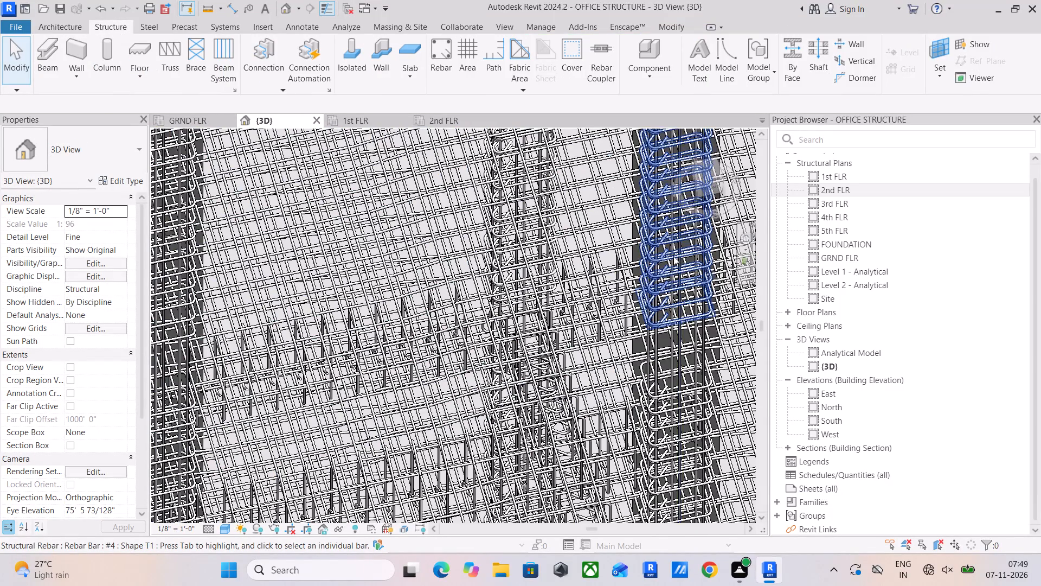
pyautogui.click(673, 256)
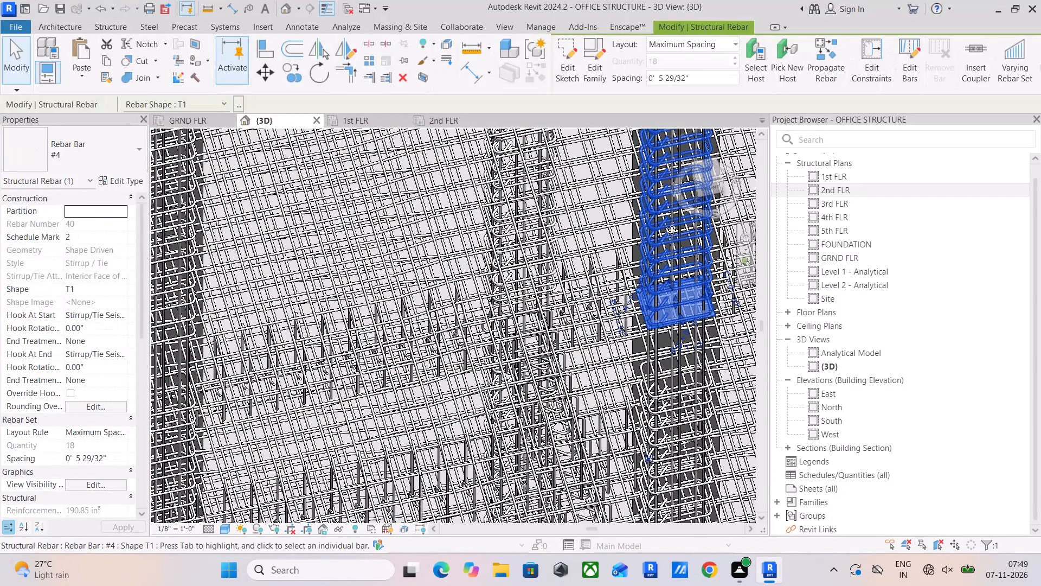
pyautogui.scroll(-7, 651, 266)
pyautogui.moveTo(606, 199); pyautogui.dragTo(602, 214, button='middle')
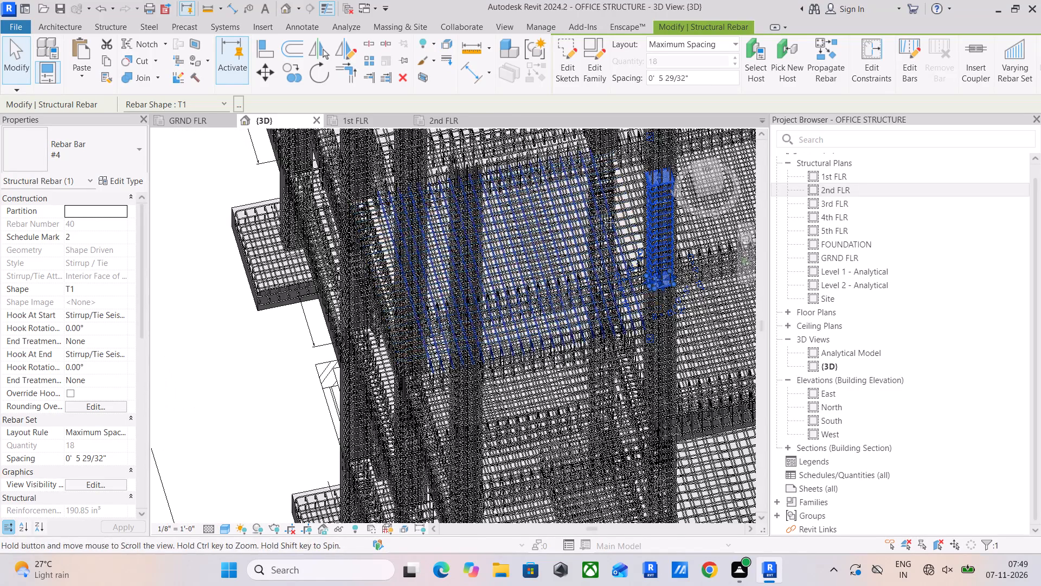
pyautogui.moveTo(602, 214); pyautogui.dragTo(591, 380, button='middle')
pyautogui.scroll(-11, 593, 327)
pyautogui.keyDown('shift'); pyautogui.moveTo(605, 251); pyautogui.dragTo(605, 249, button='middle'); pyautogui.keyUp('shift')
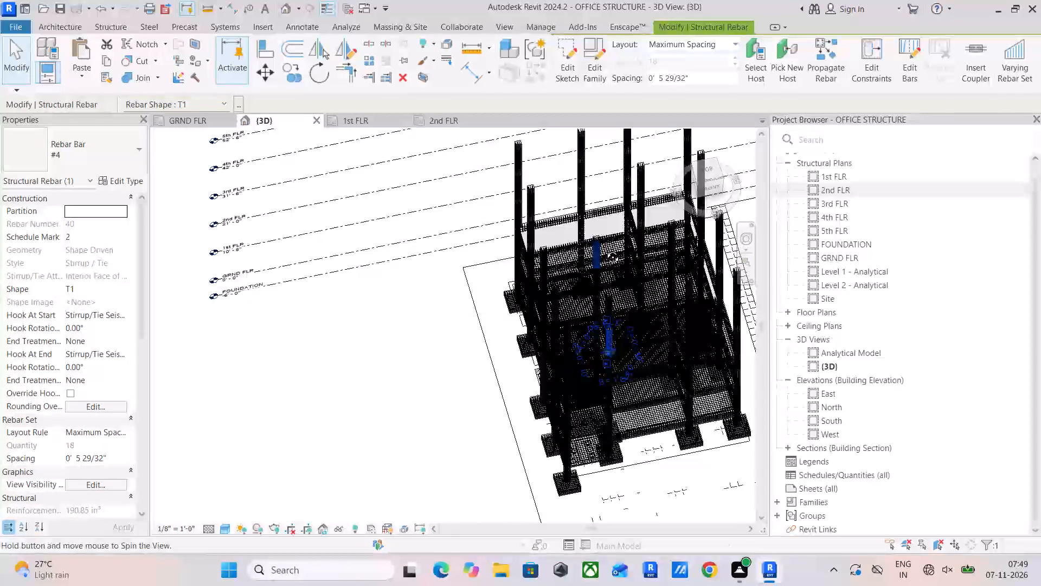
pyautogui.keyDown('shift'); pyautogui.moveTo(605, 249); pyautogui.dragTo(574, 131, button='middle'); pyautogui.keyUp('shift')
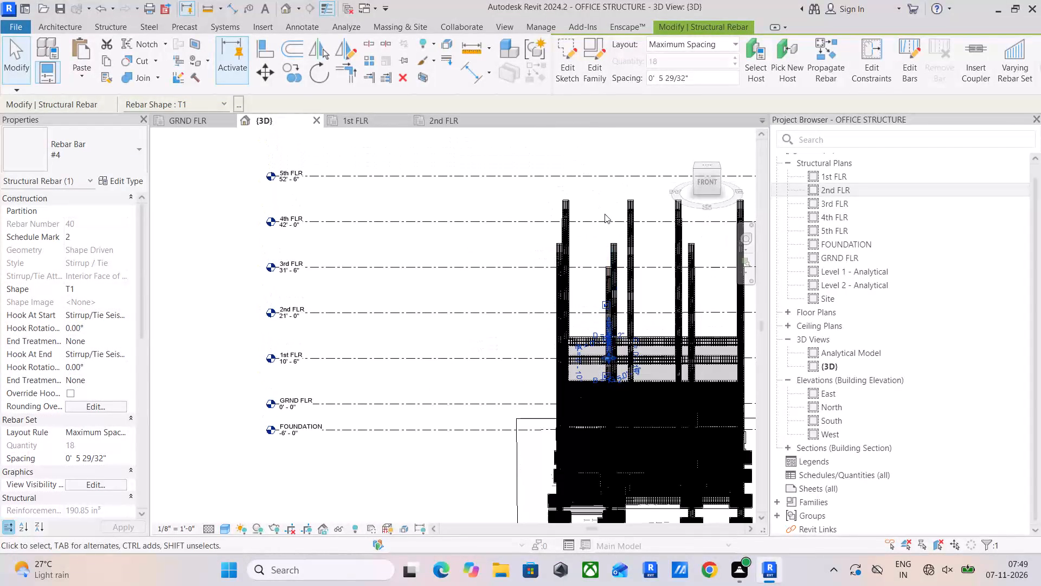
pyautogui.scroll(4, 614, 305)
pyautogui.scroll(-5, 590, 239)
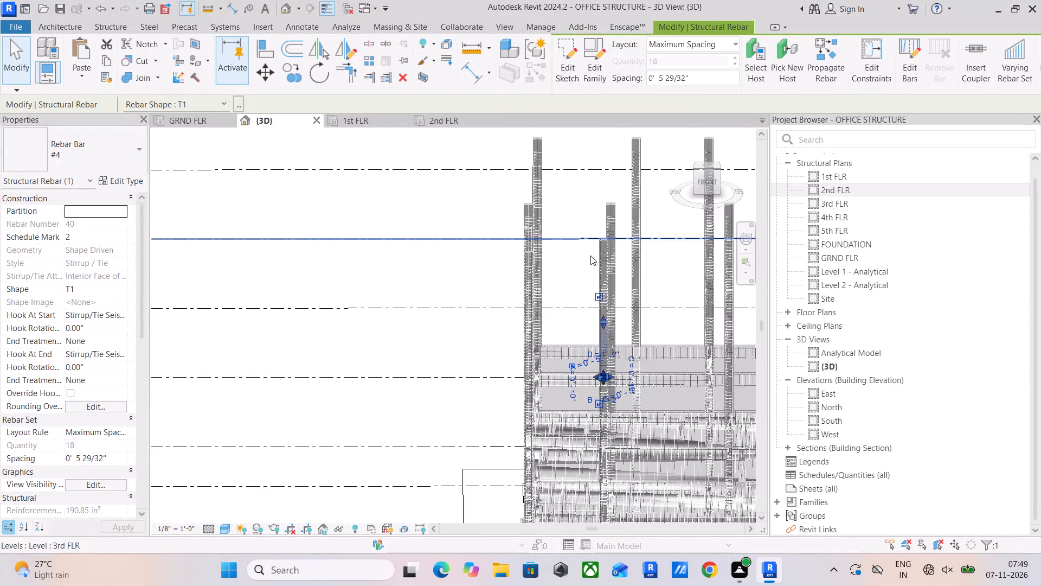
# Select the whole structure and locate both #4 Rebar Shape 2 sets listed in its identical-rebar warning.
pyautogui.moveTo(501, 171); pyautogui.dragTo(767, 493)
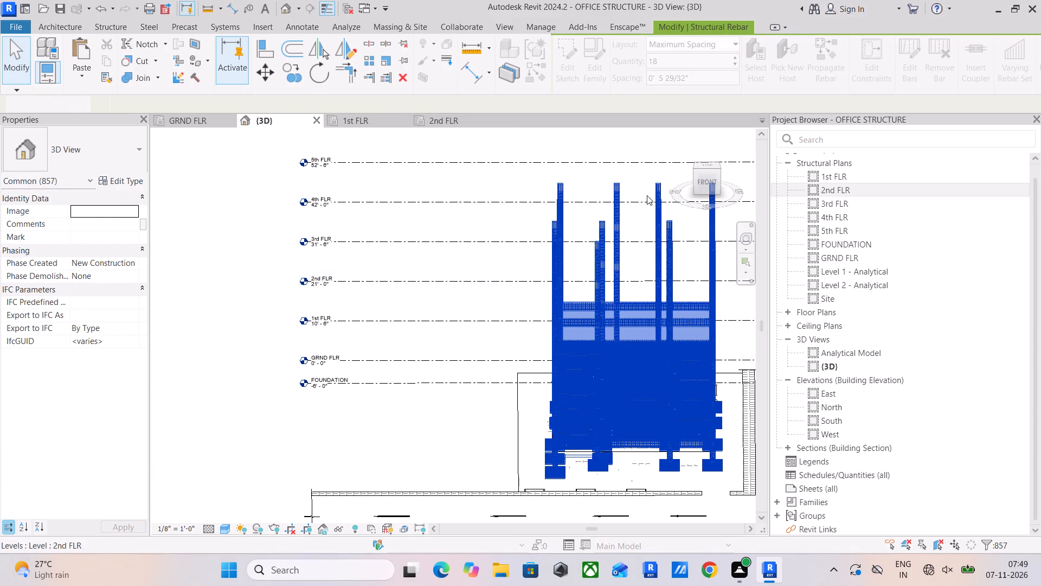
pyautogui.click(583, 67)
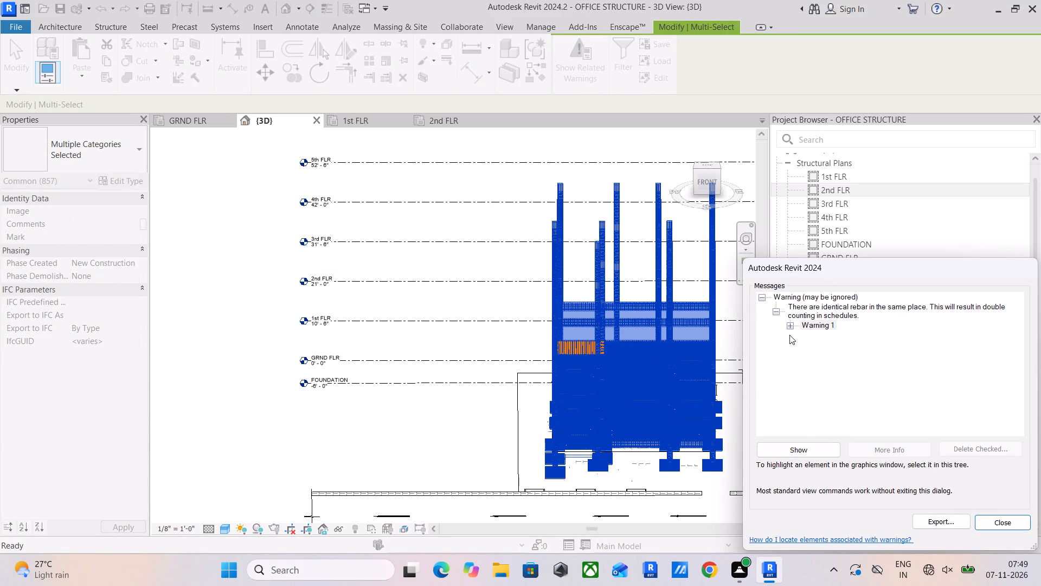
pyautogui.click(790, 327)
pyautogui.click(817, 333)
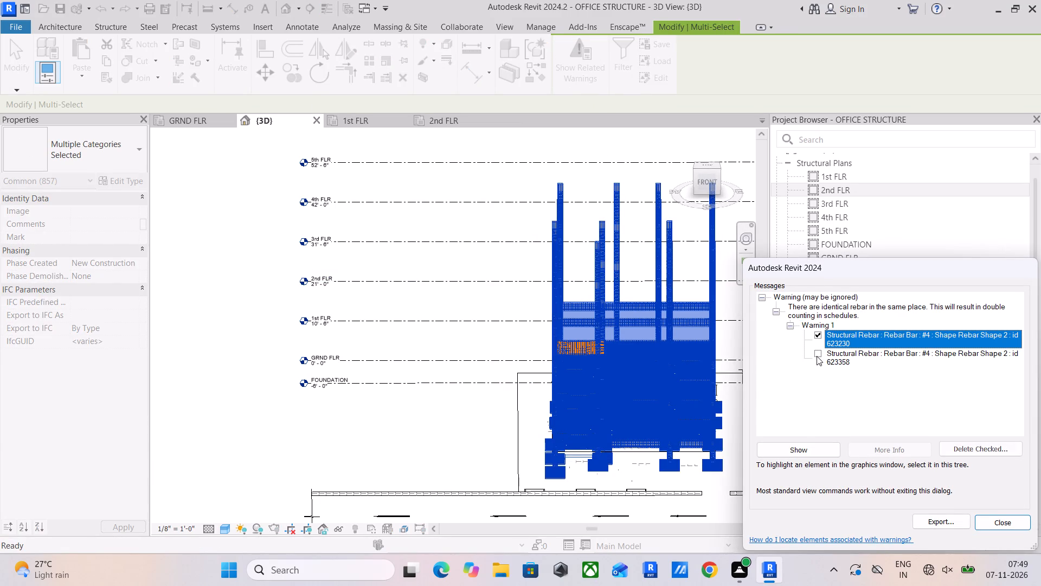
pyautogui.click(817, 356)
pyautogui.click(796, 454)
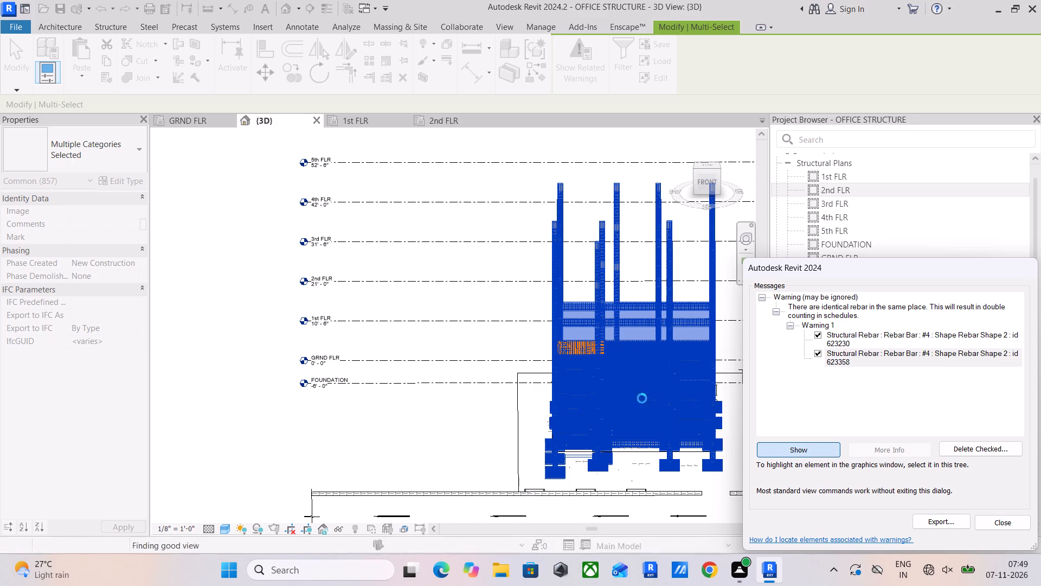
pyautogui.scroll(14, 476, 349)
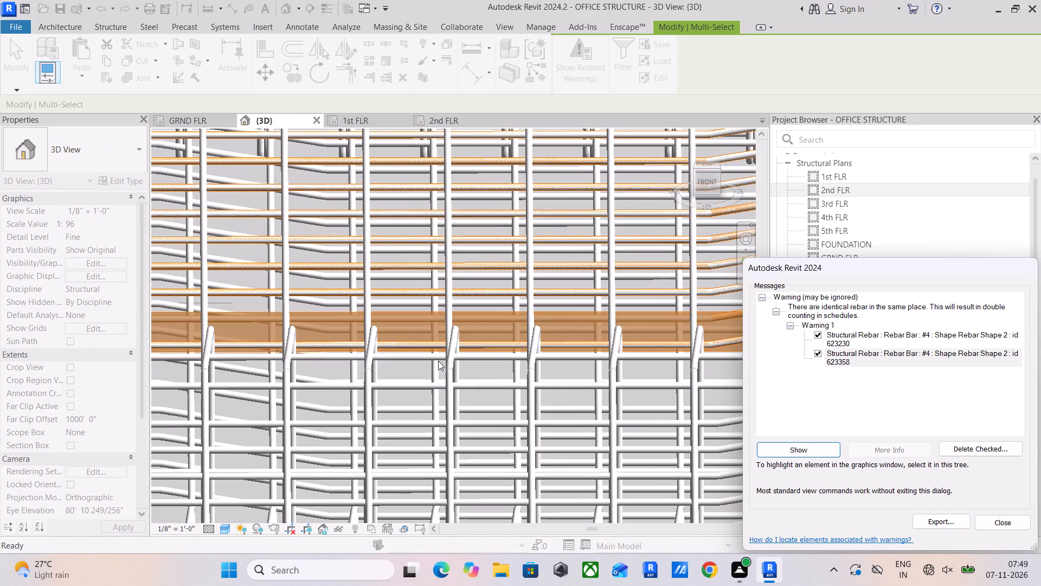
pyautogui.moveTo(1021, 524); pyautogui.dragTo(1013, 521)
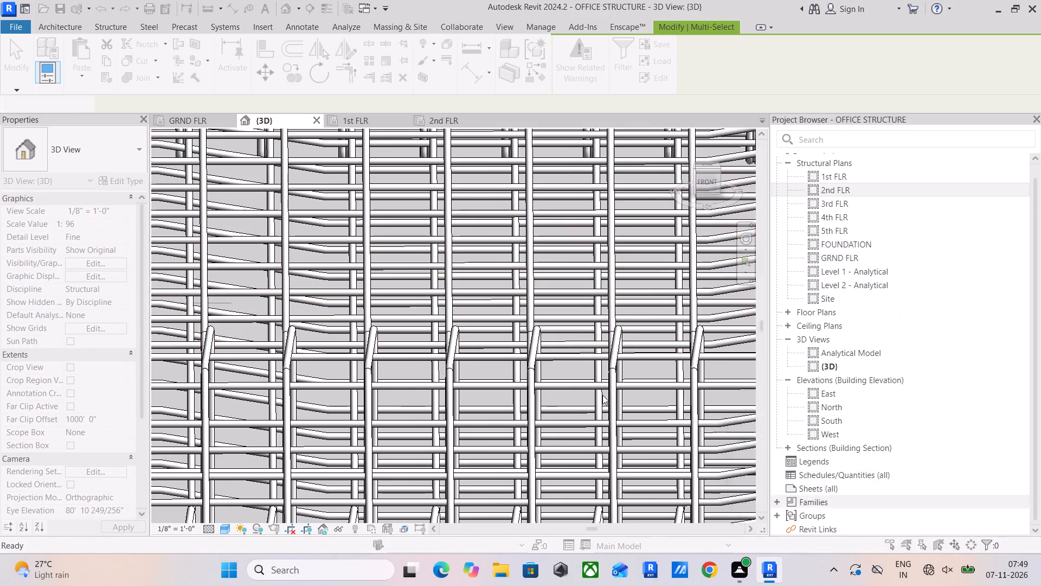
# Delete one of the two coincident #4 Rebar Shape 2 slab sets.
pyautogui.scroll(4, 526, 359)
pyautogui.click(490, 337)
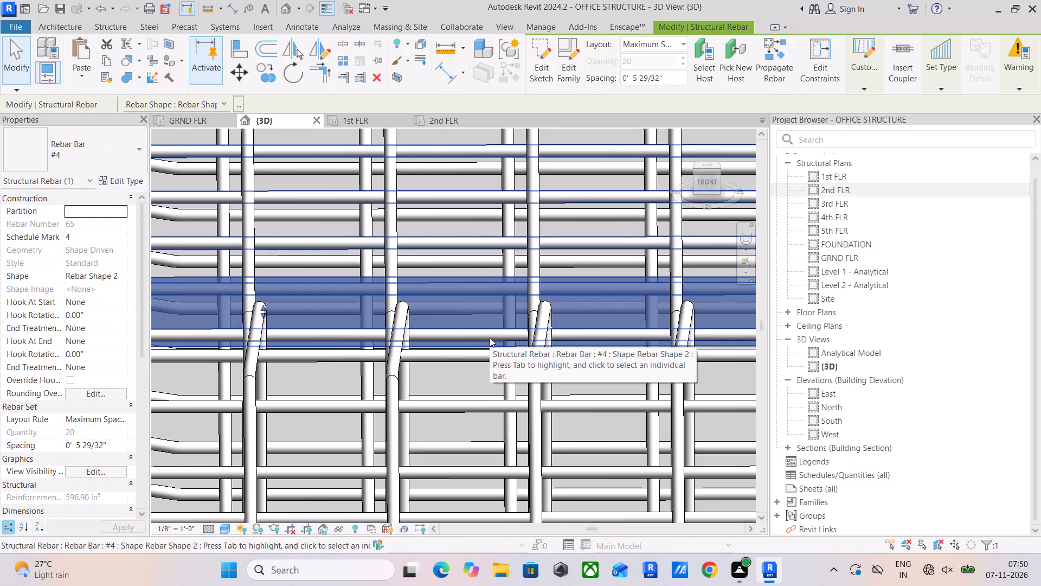
pyautogui.press('Delete')
# Examine the reinforcement around the manager room in 3D and at its beam junction on the 2nd FLR plan.
pyautogui.scroll(-13, 490, 337)
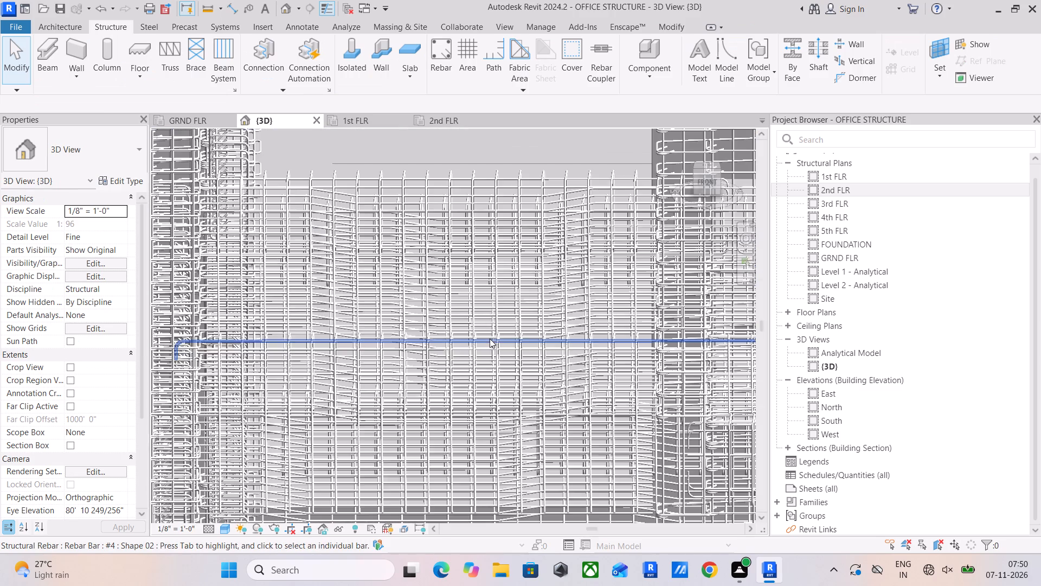
pyautogui.scroll(-5, 490, 339)
pyautogui.scroll(-3, 434, 333)
pyautogui.keyDown('shift'); pyautogui.moveTo(513, 338); pyautogui.dragTo(461, 395, button='middle'); pyautogui.keyUp('shift')
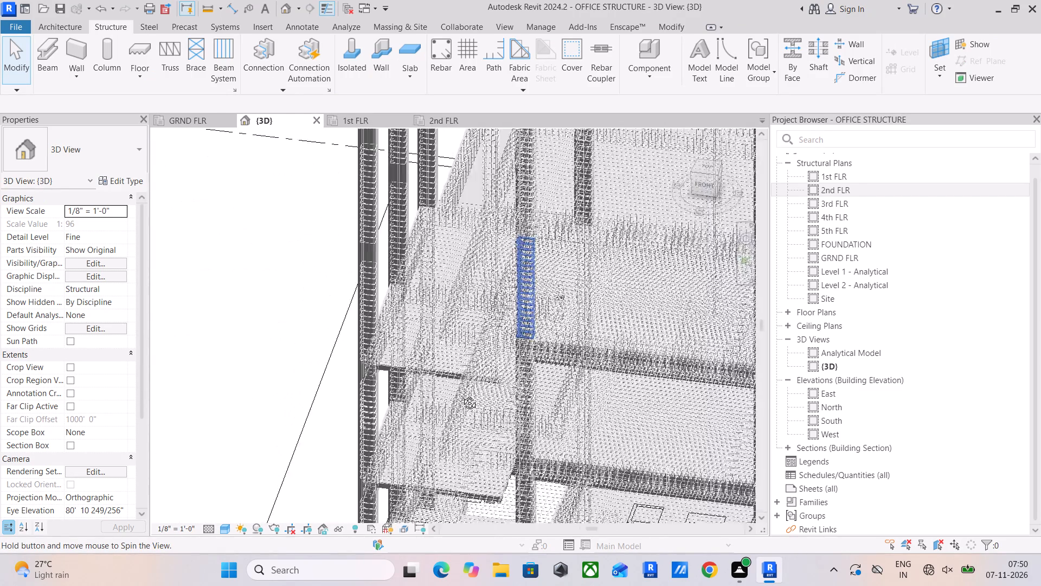
pyautogui.keyDown('shift'); pyautogui.moveTo(461, 395); pyautogui.dragTo(441, 419, button='middle'); pyautogui.keyUp('shift')
pyautogui.click(436, 123)
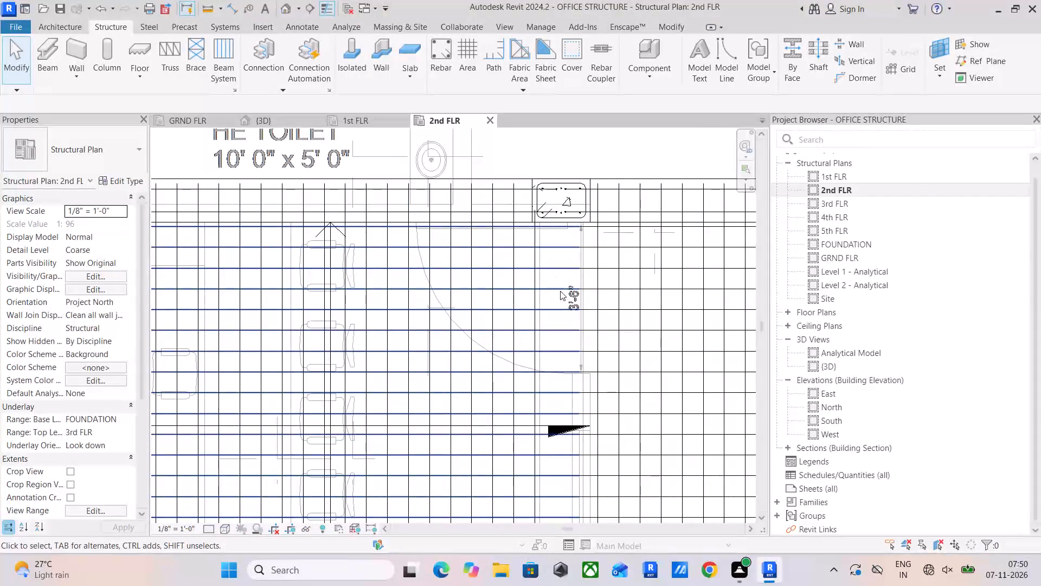
pyautogui.scroll(-2, 568, 320)
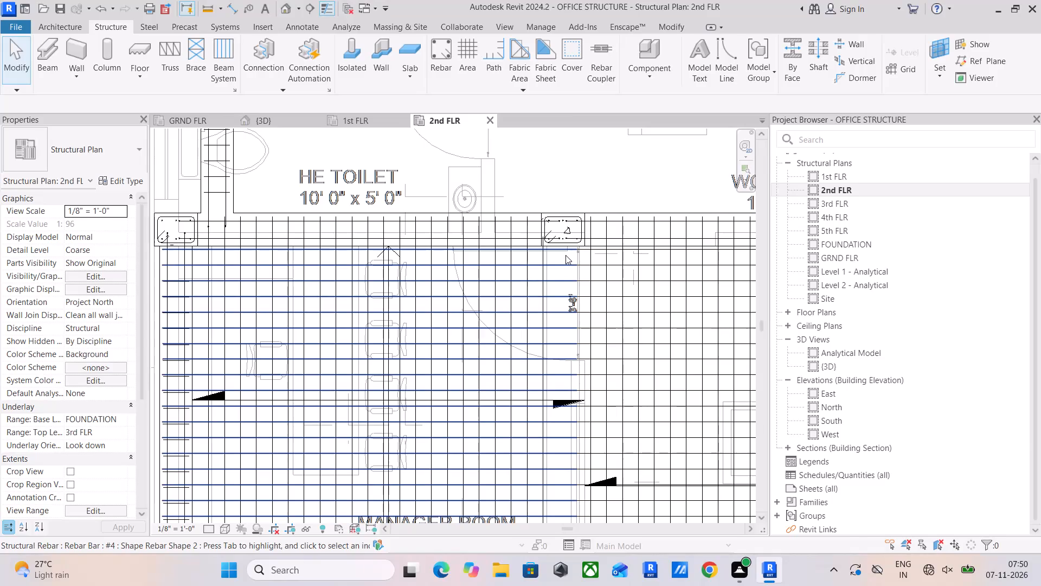
pyautogui.scroll(-4, 562, 366)
pyautogui.moveTo(562, 366); pyautogui.dragTo(565, 249, button='middle')
pyautogui.scroll(4, 562, 345)
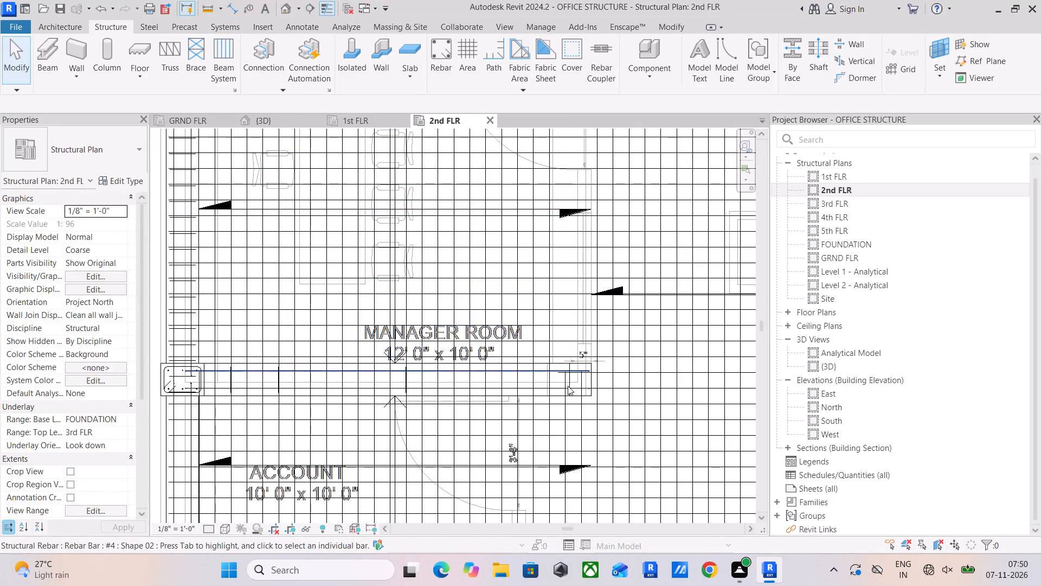
pyautogui.scroll(4, 566, 378)
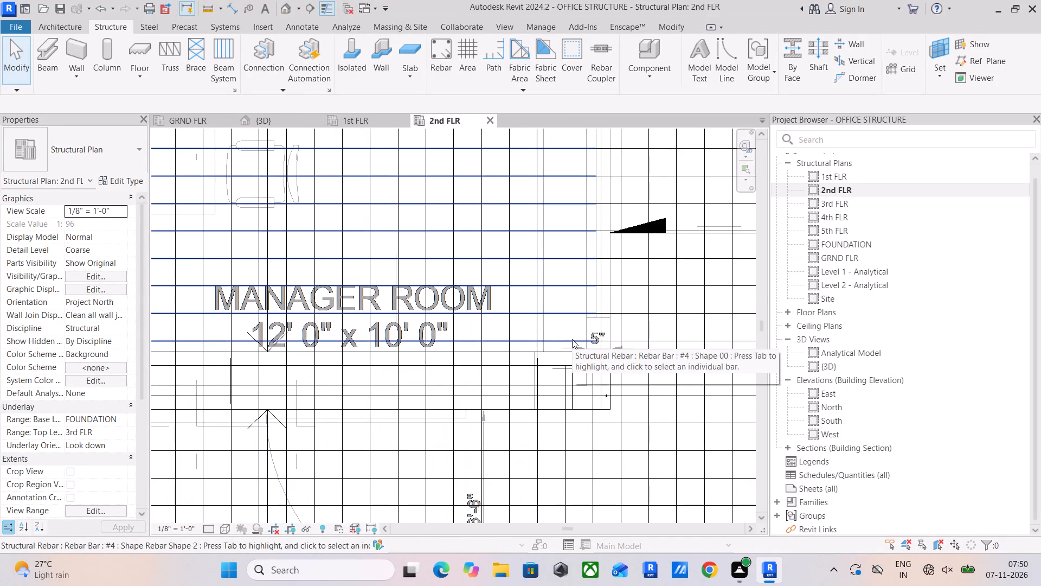
# Copy the 1st FLR beam between manager room and waiting area with the enclosed column and rebar, and paste it aligned to level 2nd FLR.
pyautogui.click(362, 120)
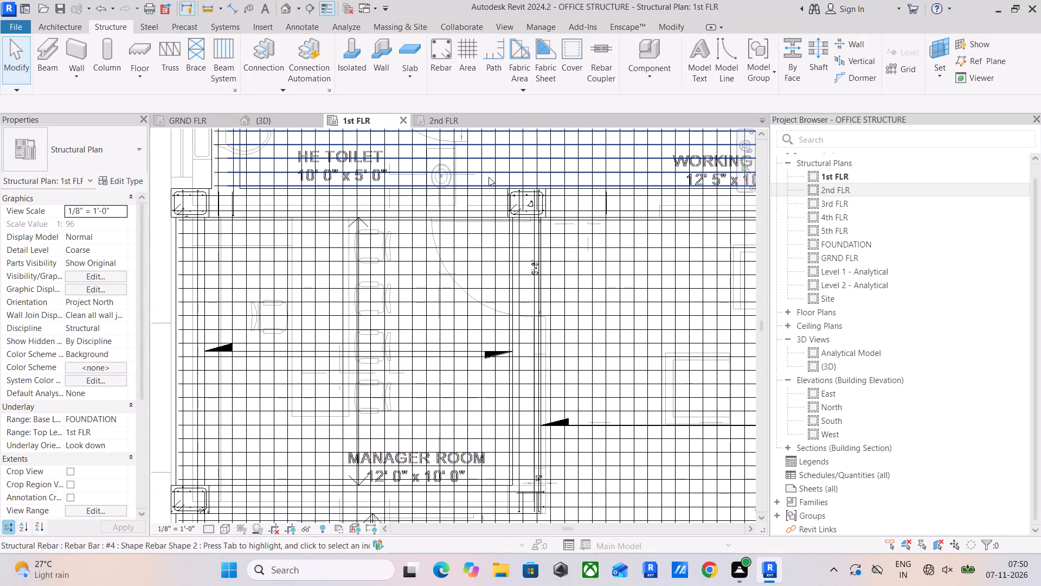
pyautogui.moveTo(489, 179); pyautogui.dragTo(560, 323)
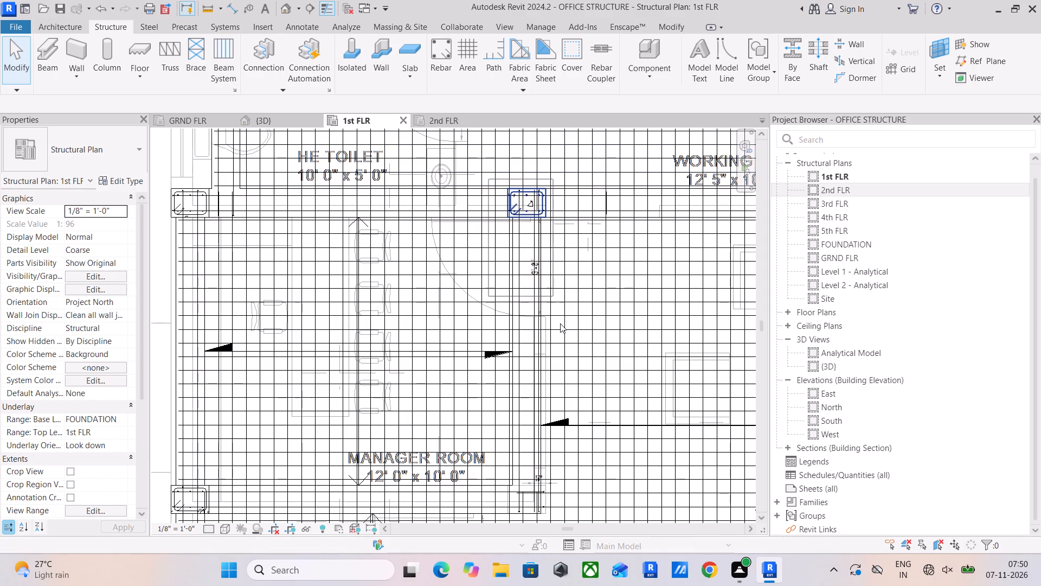
pyautogui.moveTo(560, 323); pyautogui.dragTo(593, 543)
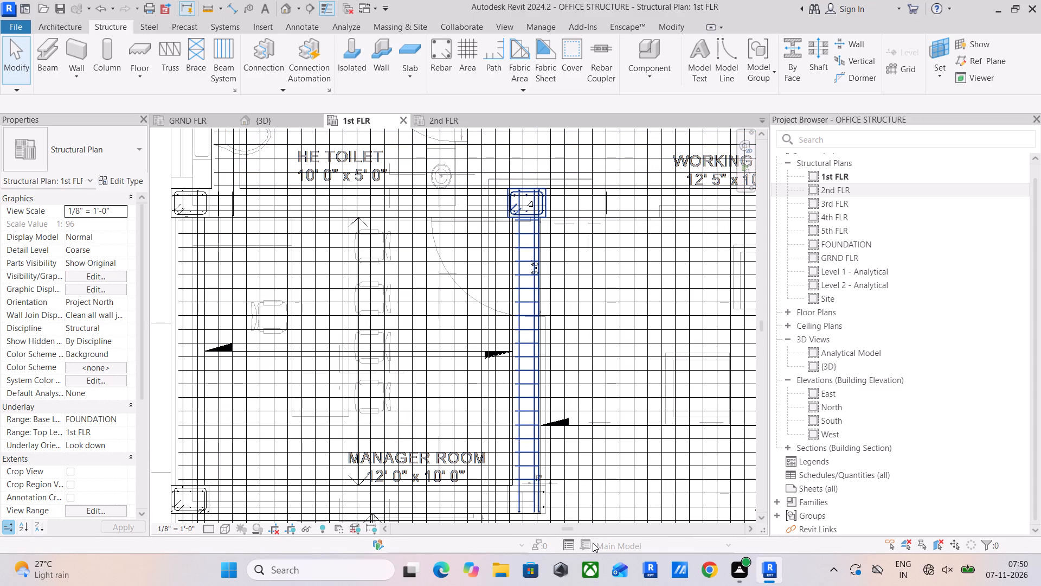
pyautogui.moveTo(593, 543); pyautogui.dragTo(593, 546)
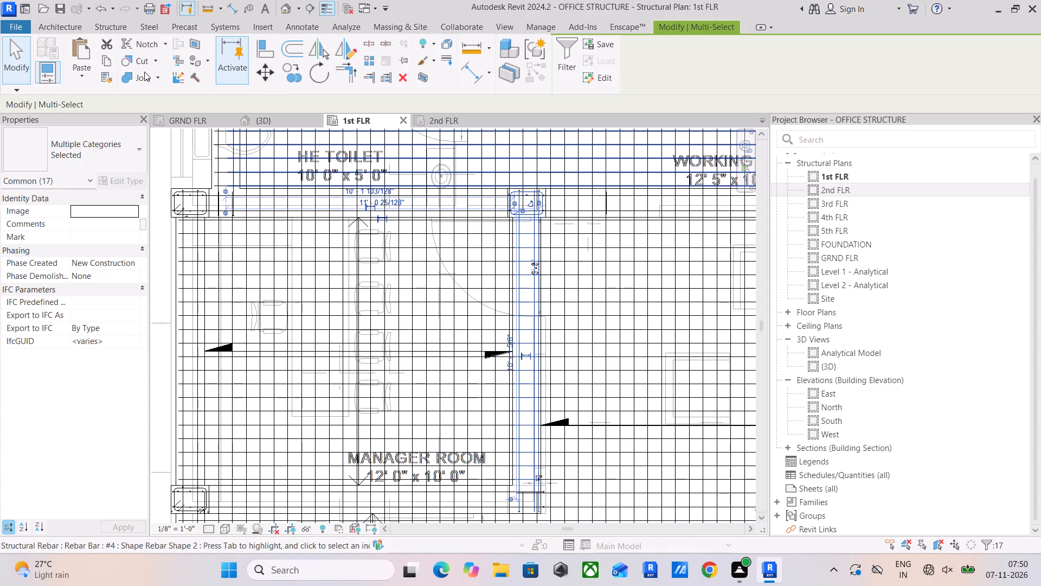
pyautogui.click(102, 61)
pyautogui.click(93, 73)
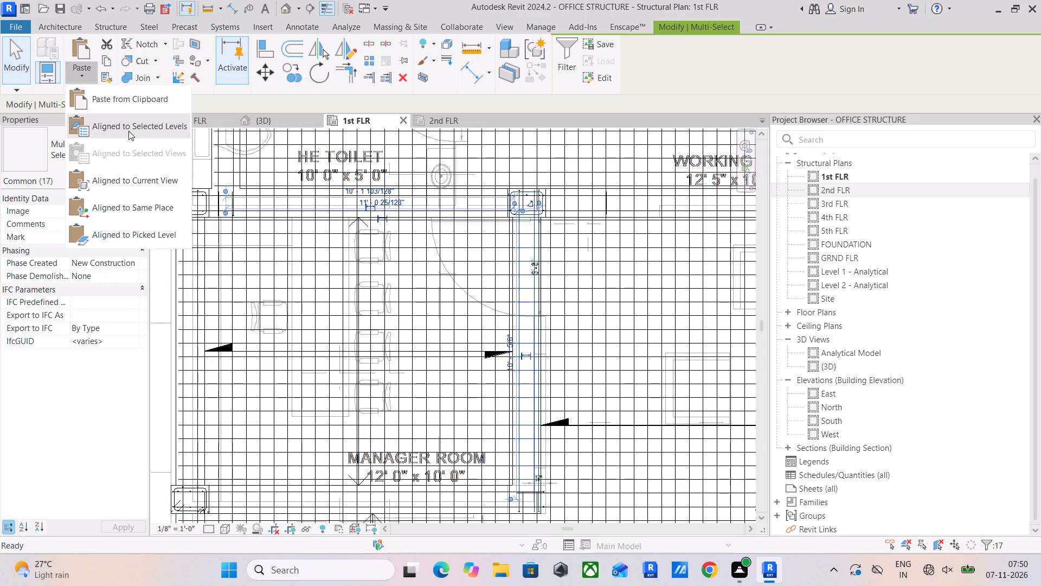
pyautogui.click(128, 131)
pyautogui.click(479, 205)
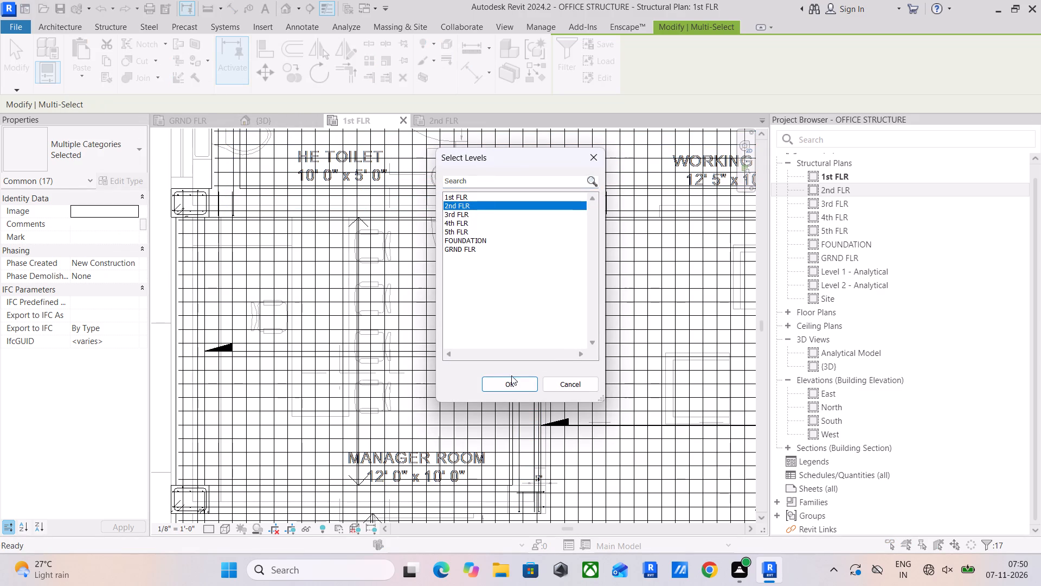
pyautogui.click(511, 383)
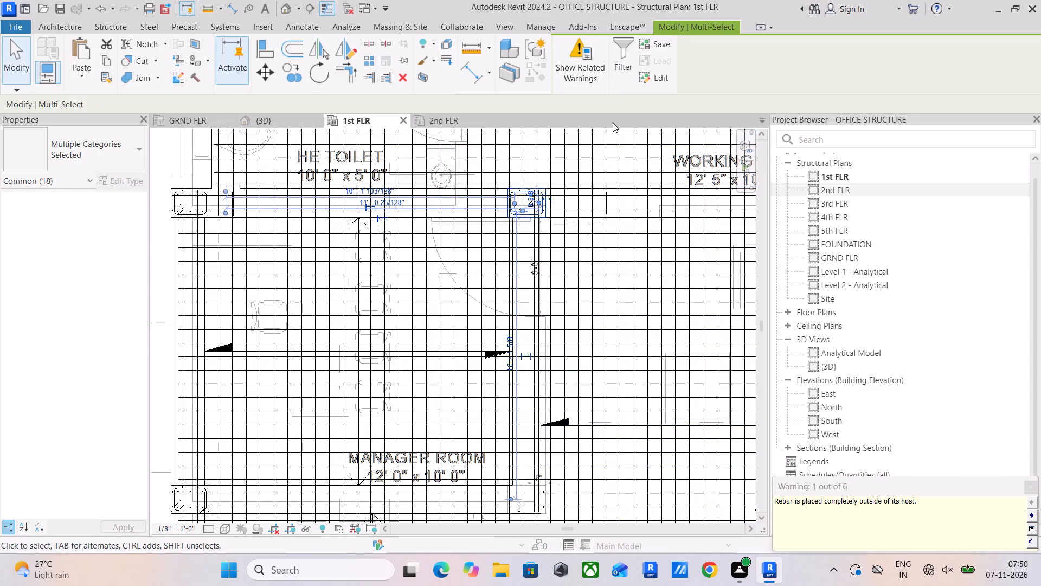
# Check the pasted beam in 3D and undo the paste to 2nd FLR along with the edits just before it.
pyautogui.click(260, 120)
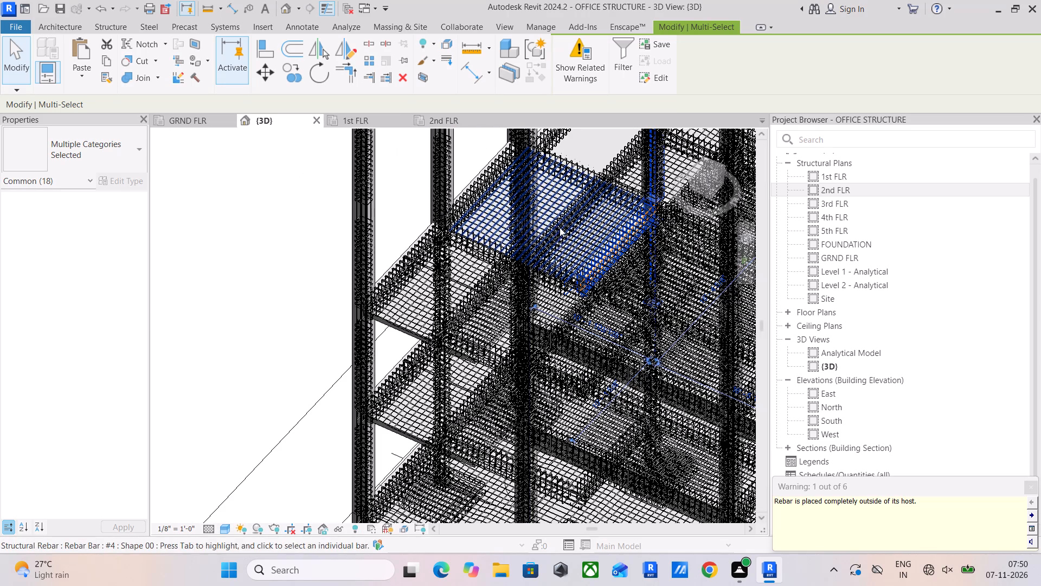
pyautogui.keyDown('shift'); pyautogui.moveTo(553, 247); pyautogui.dragTo(593, 201, button='middle'); pyautogui.keyUp('shift')
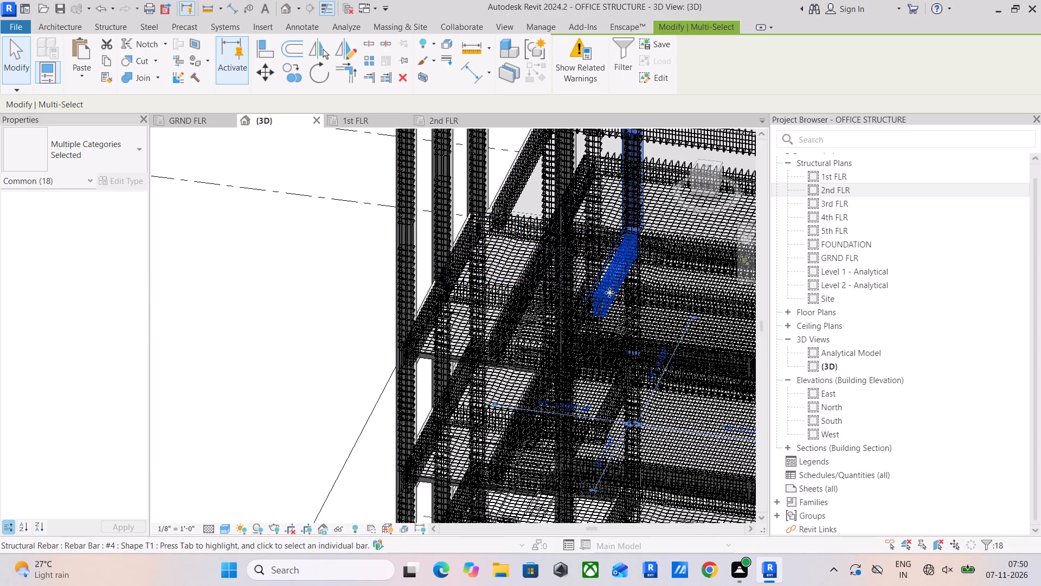
pyautogui.hotkey('ctrl', 'z')
pyautogui.hotkey('ctrl', 'z')
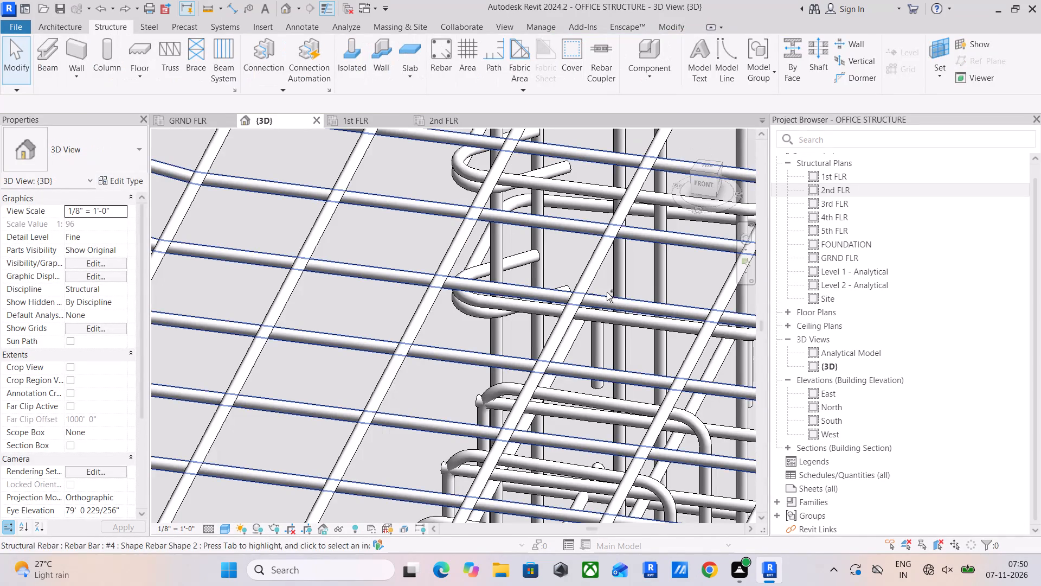
pyautogui.hotkey('ctrl', 'z')
pyautogui.hotkey('ctrl', 'z')
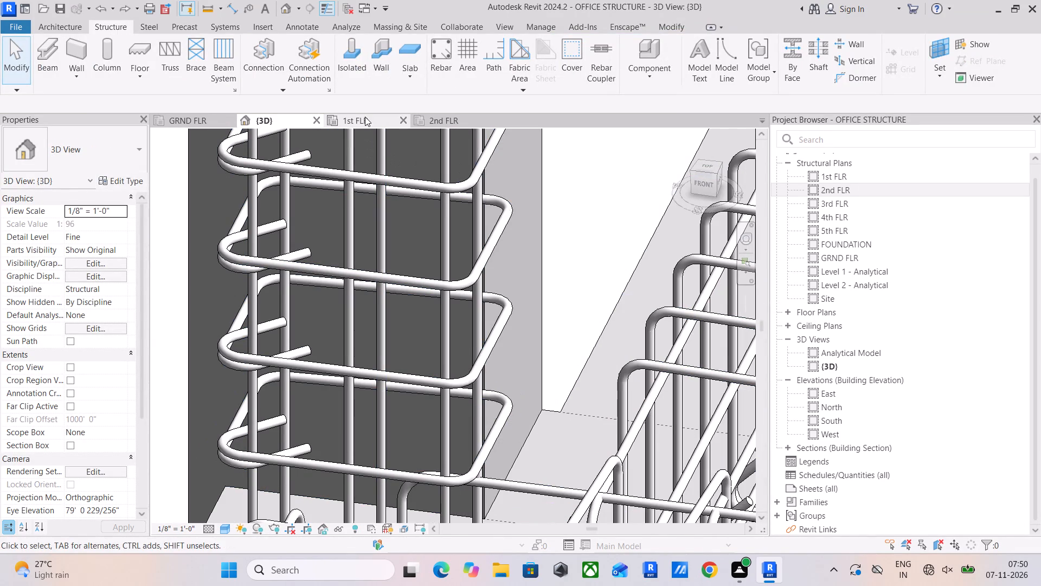
# Delete the slab rebar sets covering the manager room on the 2nd FLR plan.
pyautogui.click(438, 126)
pyautogui.scroll(-11, 466, 216)
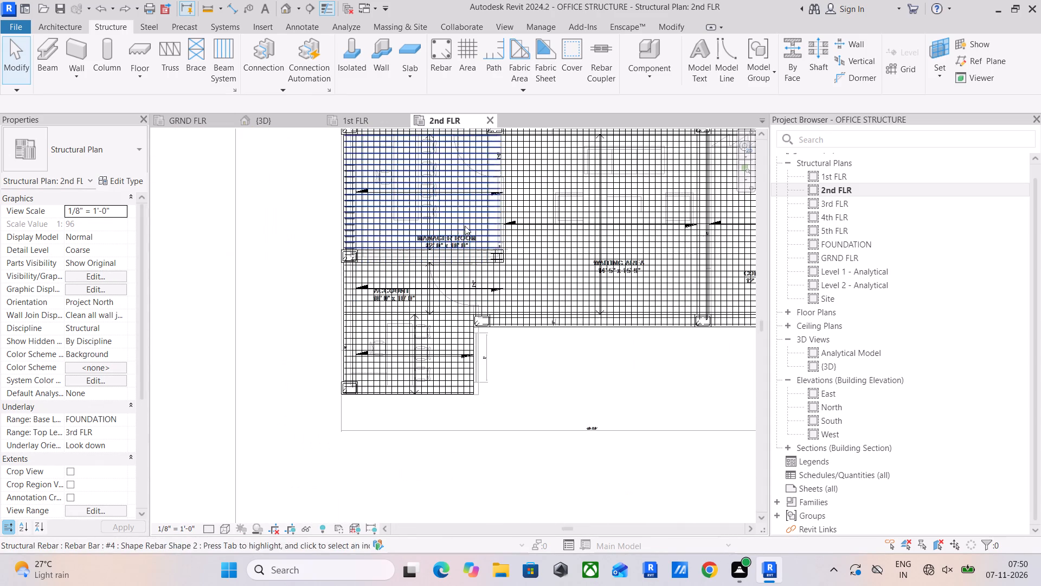
pyautogui.moveTo(425, 226); pyautogui.dragTo(423, 277, button='middle')
pyautogui.scroll(10, 467, 222)
pyautogui.moveTo(479, 213); pyautogui.dragTo(478, 215)
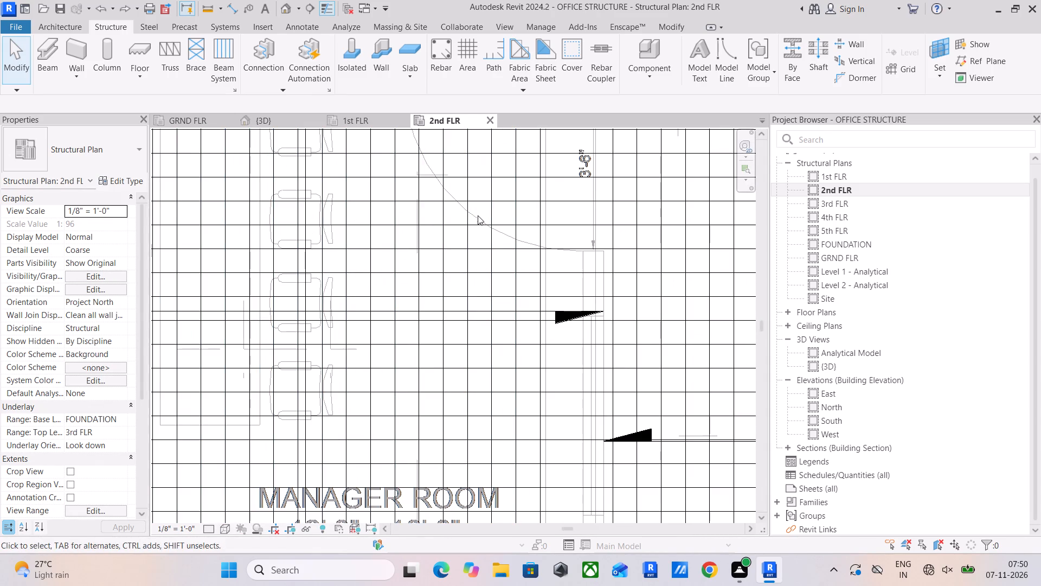
pyautogui.moveTo(478, 215); pyautogui.dragTo(452, 240)
pyautogui.press('Delete')
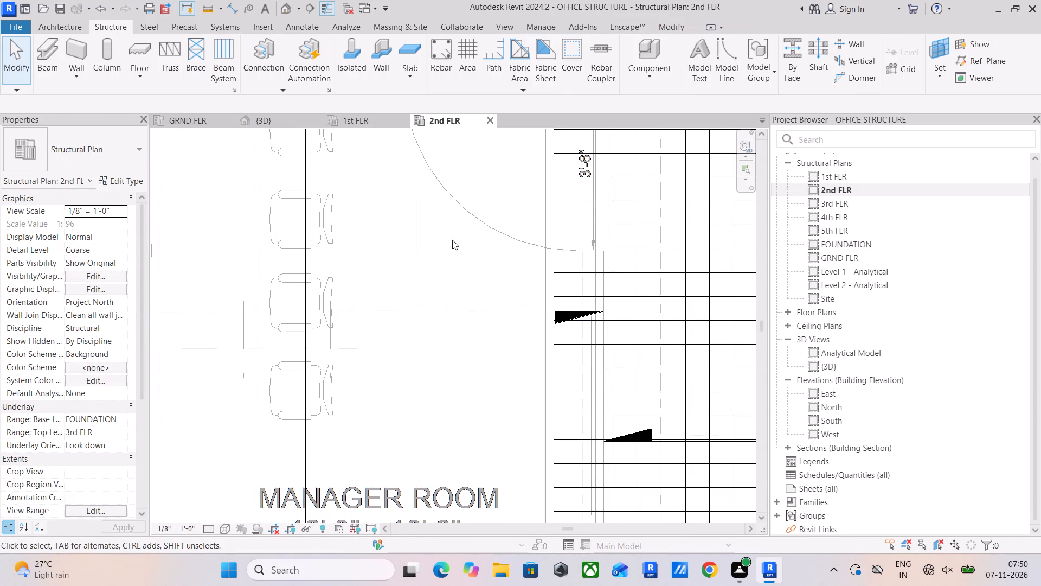
pyautogui.scroll(-6, 462, 246)
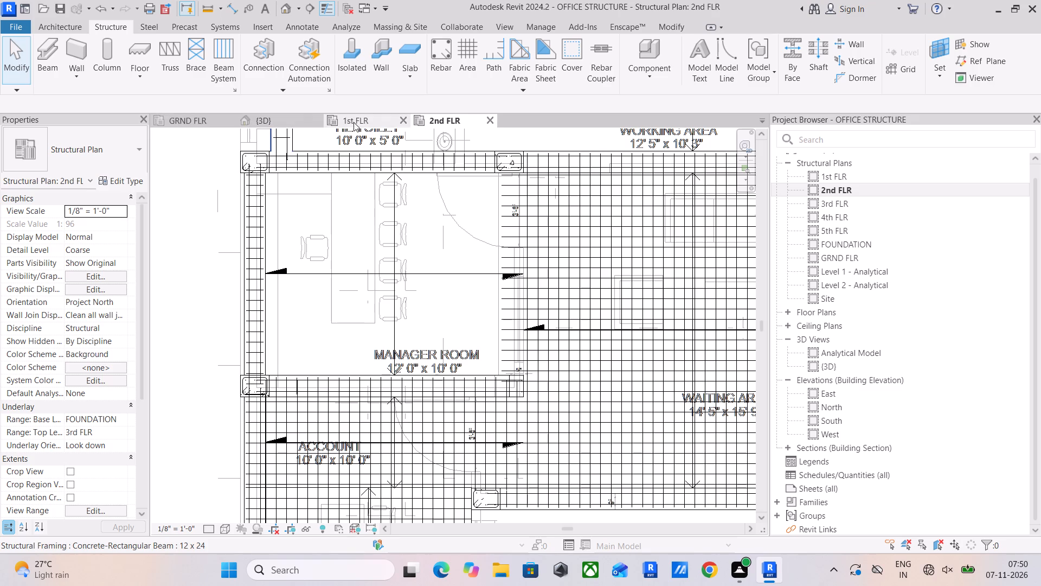
# Copy the 1st FLR beam between manager room and waiting area with the enclosed rebar, excluding the column, and paste aligned to level 2nd FLR.
pyautogui.click(369, 122)
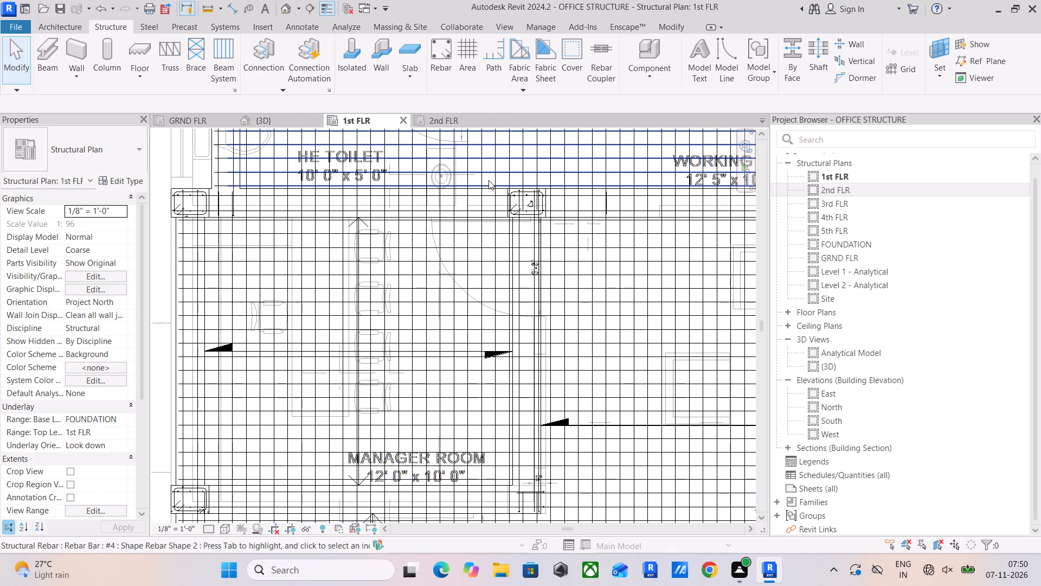
pyautogui.moveTo(488, 179); pyautogui.dragTo(631, 527)
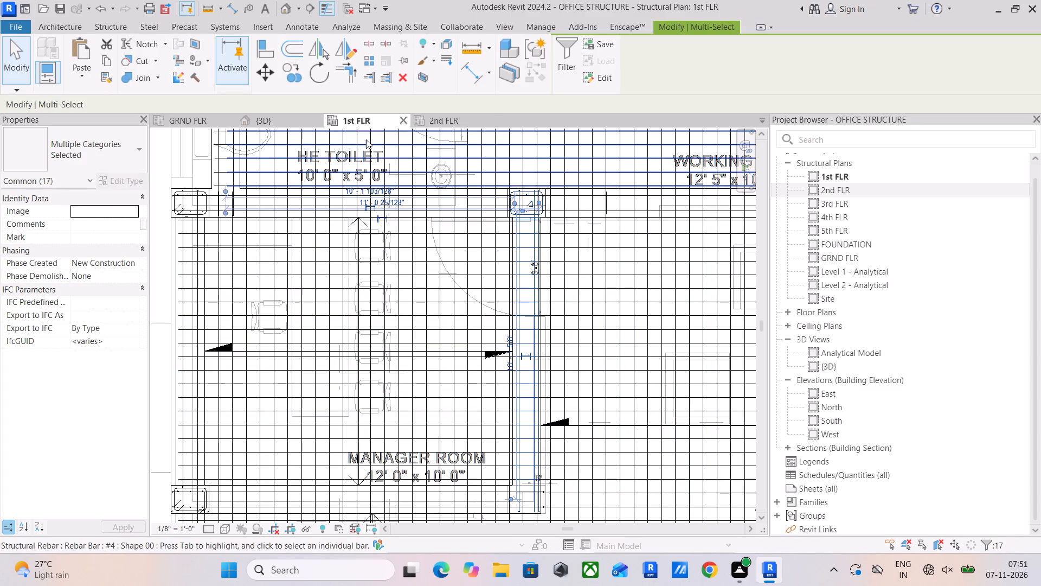
pyautogui.click(568, 60)
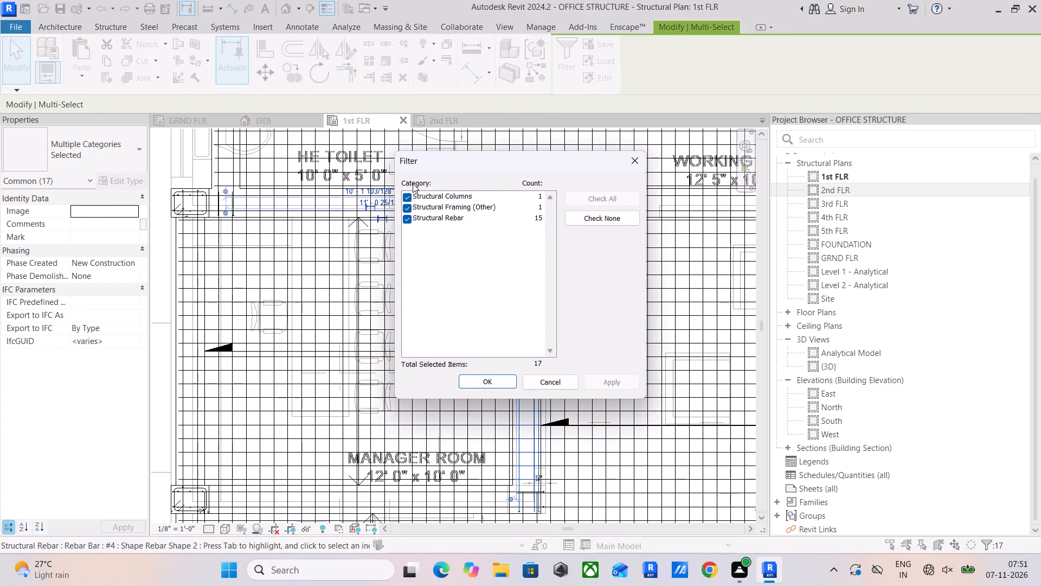
pyautogui.click(408, 195)
pyautogui.click(485, 382)
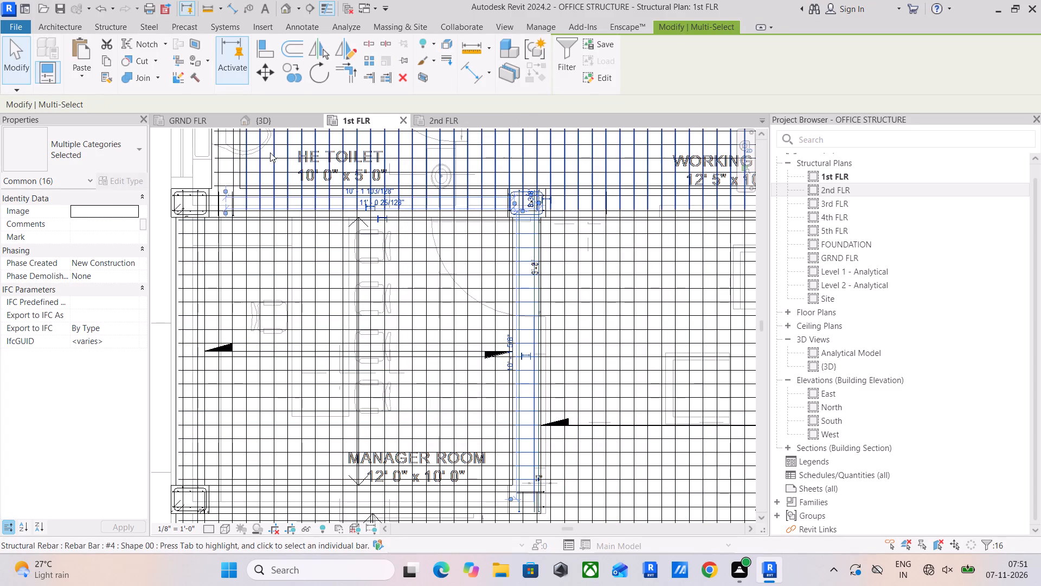
pyautogui.click(106, 63)
pyautogui.click(89, 69)
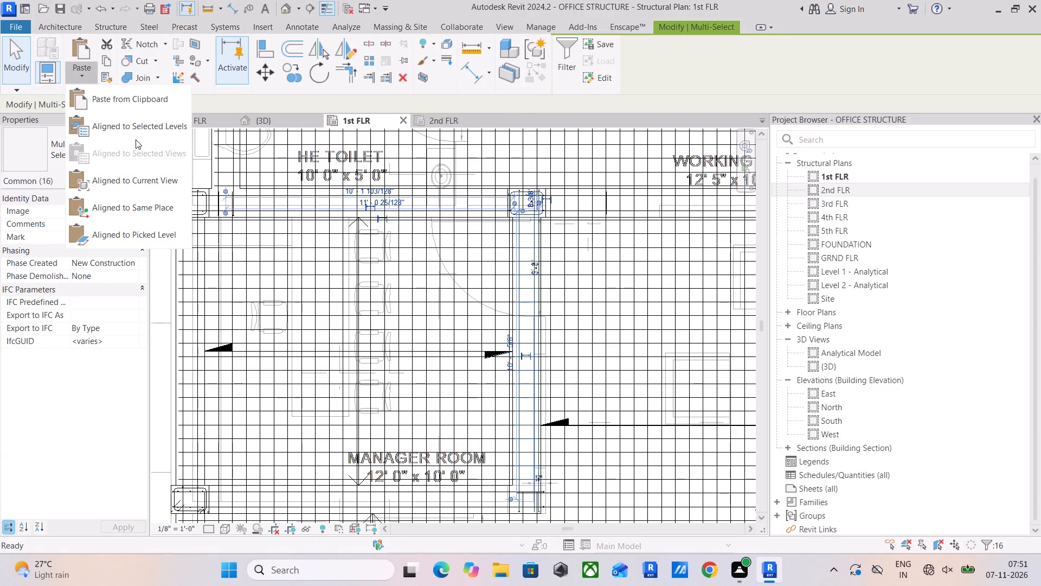
pyautogui.click(132, 125)
pyautogui.click(452, 208)
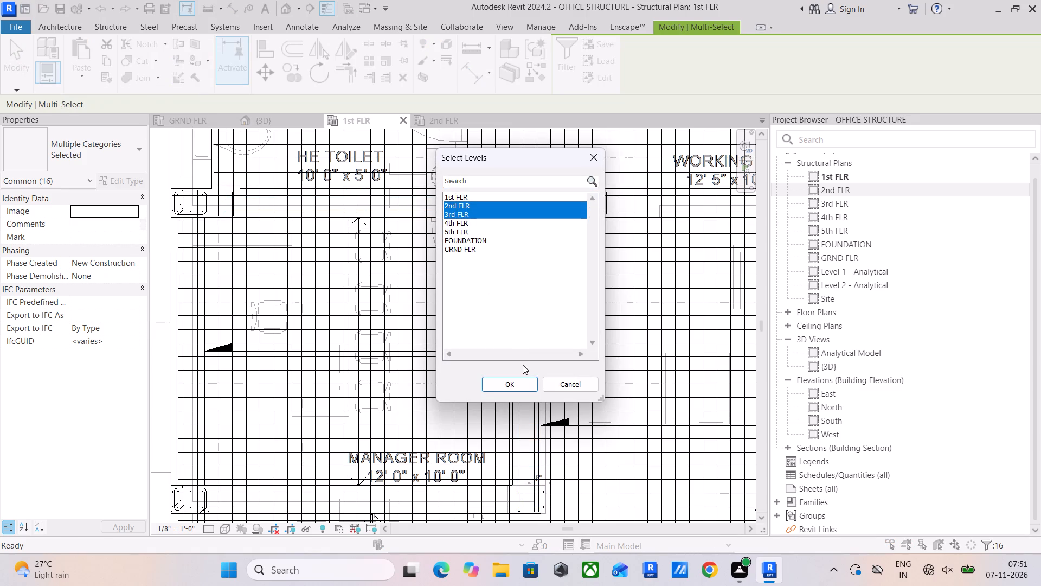
pyautogui.keyDown('ctrl'); pyautogui.click(466, 215); pyautogui.keyUp('ctrl')
pyautogui.click(497, 381)
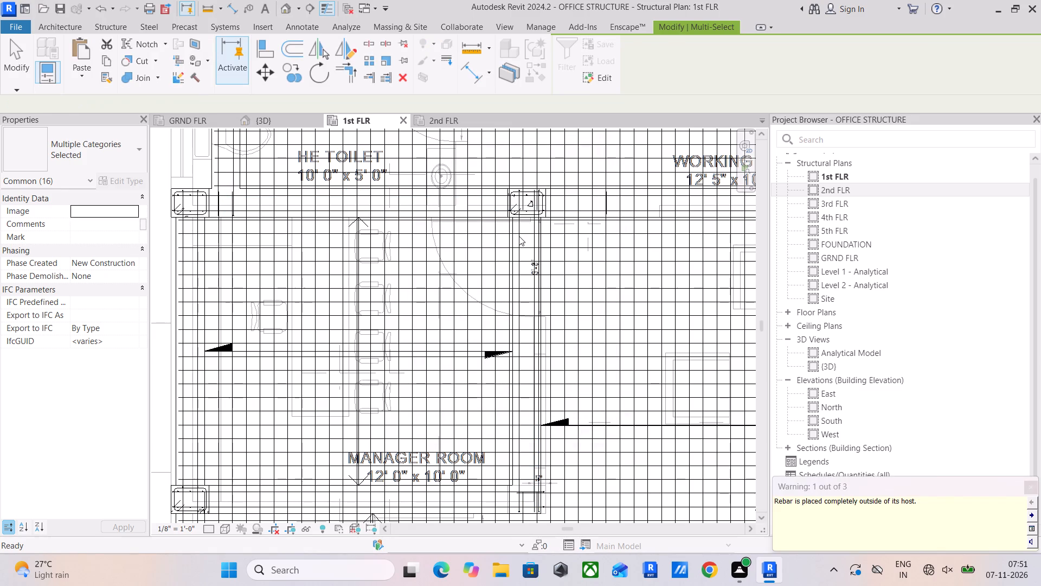
# Examine the pasted beam and its reinforcement in 3D from several angles.
pyautogui.click(286, 125)
pyautogui.scroll(-16, 492, 247)
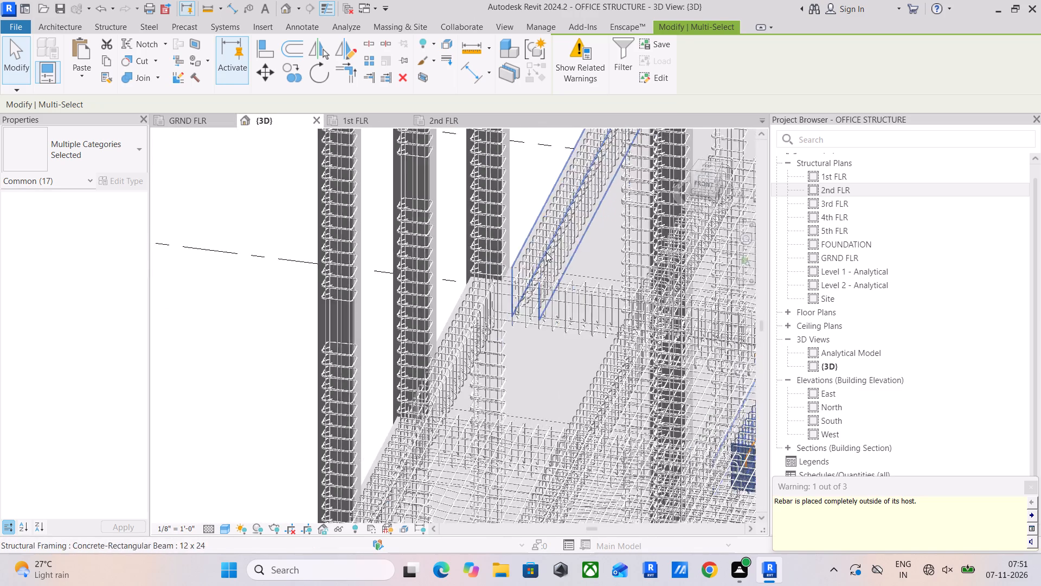
pyautogui.moveTo(560, 255); pyautogui.dragTo(356, 235, button='middle')
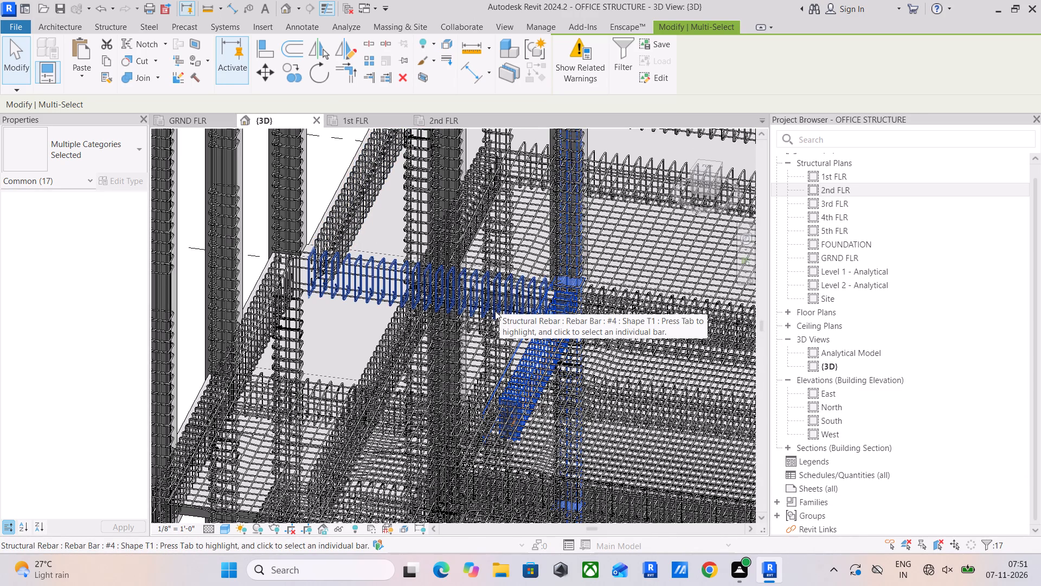
pyautogui.keyDown('shift'); pyautogui.moveTo(492, 313); pyautogui.dragTo(444, 252, button='middle'); pyautogui.keyUp('shift')
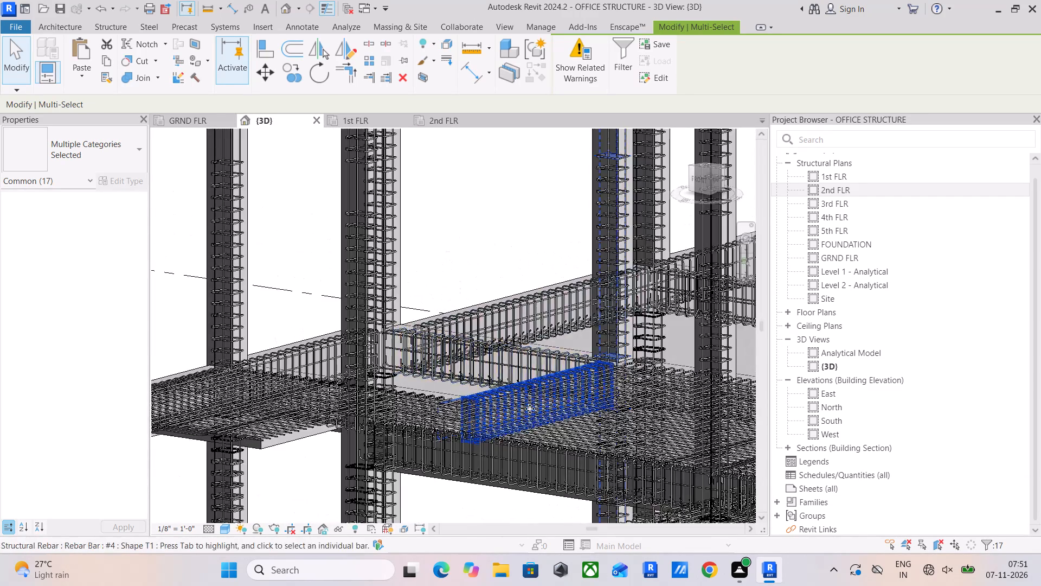
pyautogui.scroll(11, 530, 409)
pyautogui.scroll(-11, 495, 401)
pyautogui.keyDown('shift'); pyautogui.moveTo(503, 404); pyautogui.dragTo(512, 413, button='middle'); pyautogui.keyUp('shift')
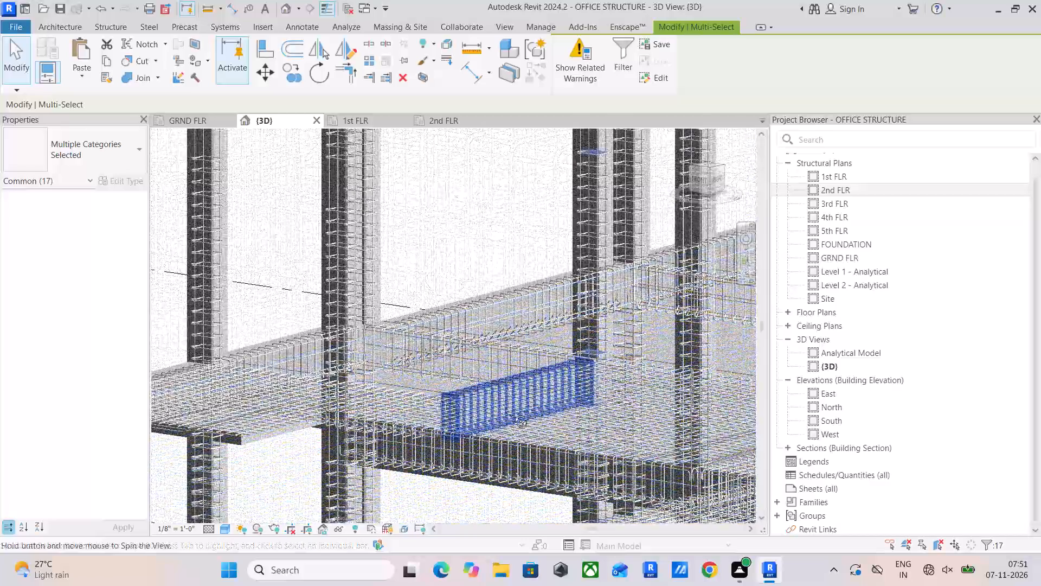
pyautogui.keyDown('shift'); pyautogui.moveTo(512, 413); pyautogui.dragTo(579, 480, button='middle'); pyautogui.keyUp('shift')
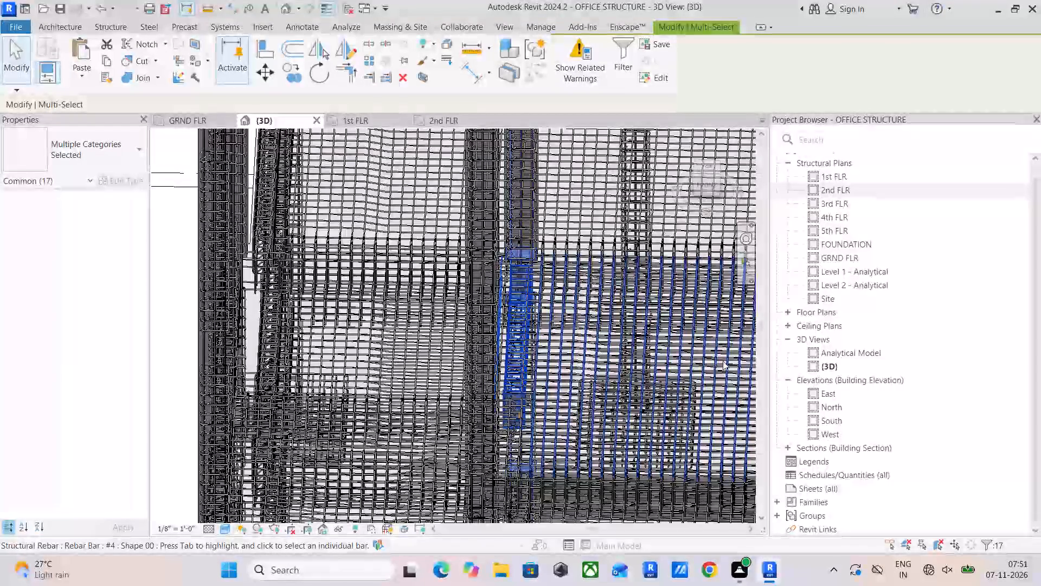
# Locate the bar listed in the related warning about rebar placed completely outside its host.
pyautogui.click(573, 71)
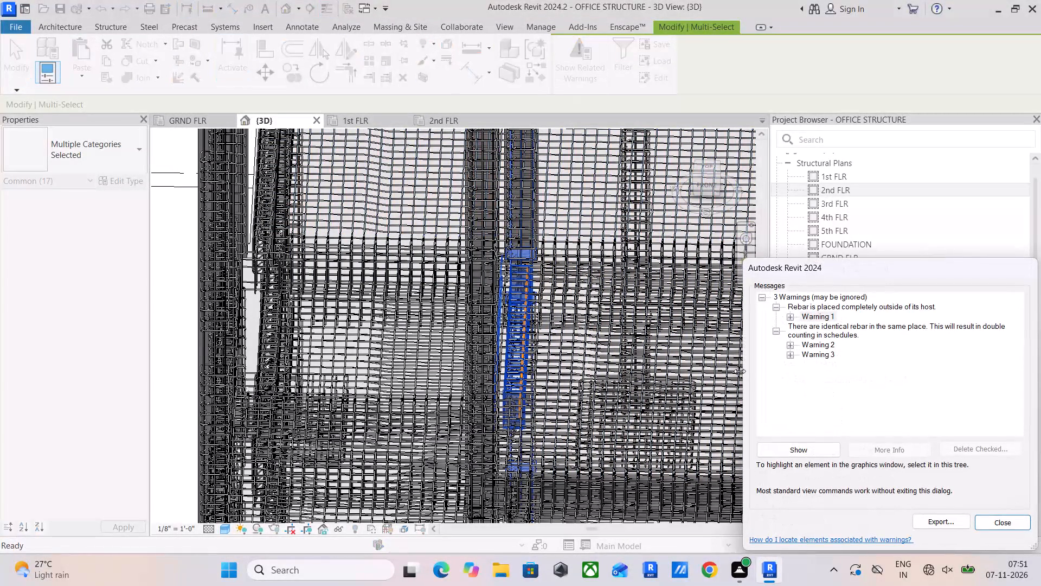
pyautogui.click(792, 313)
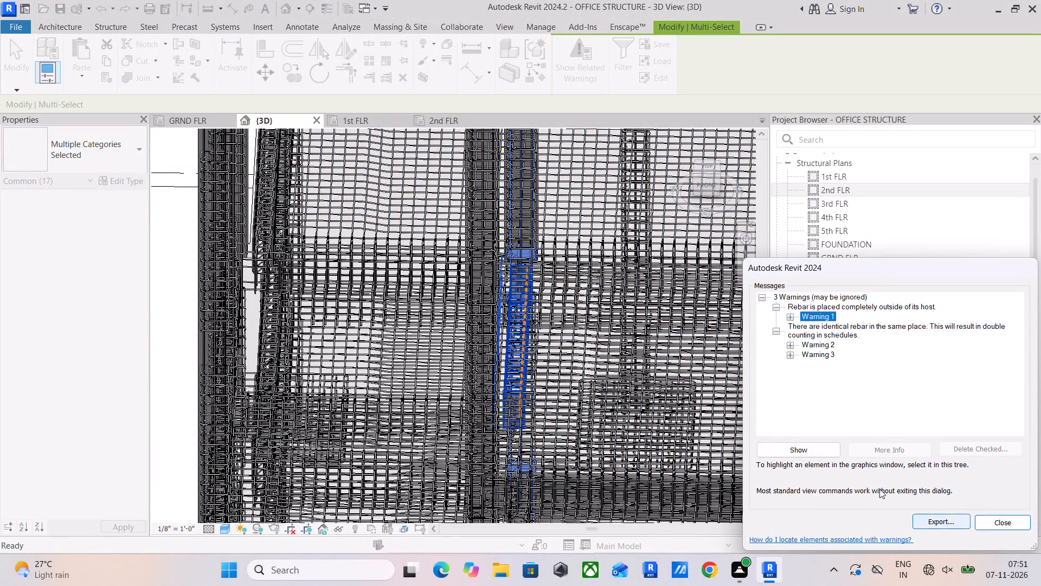
pyautogui.click(814, 448)
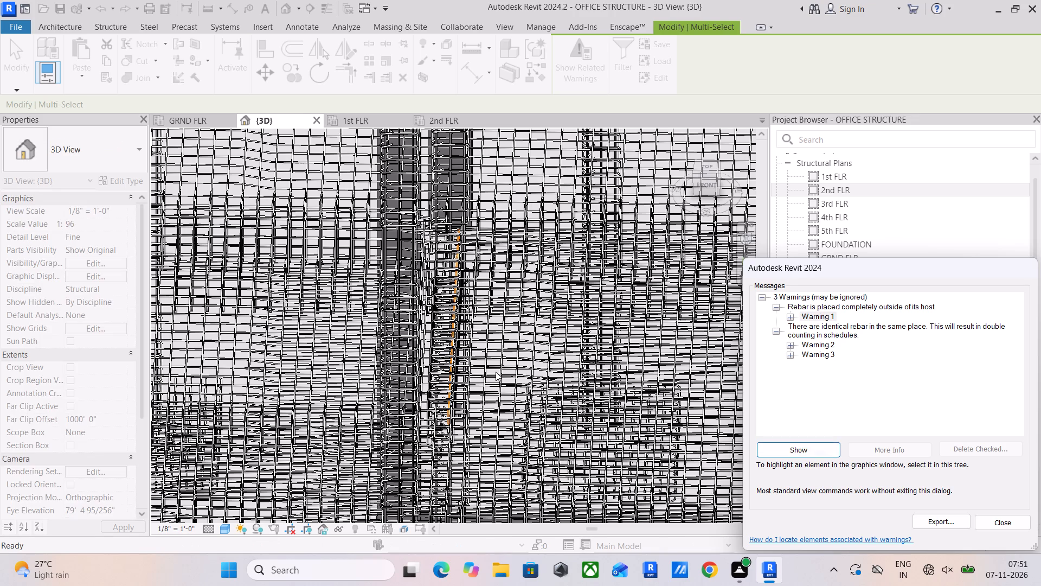
pyautogui.keyDown('shift'); pyautogui.moveTo(474, 375); pyautogui.dragTo(390, 368, button='middle'); pyautogui.keyUp('shift')
pyautogui.scroll(10, 379, 370)
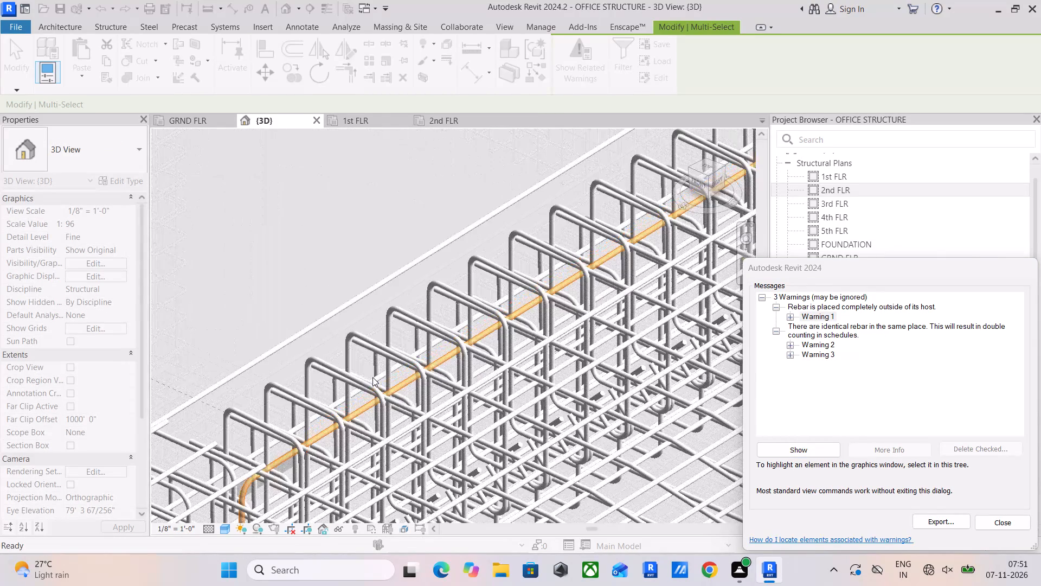
pyautogui.moveTo(367, 382); pyautogui.dragTo(428, 282, button='middle')
pyautogui.scroll(5, 320, 339)
pyautogui.moveTo(318, 360); pyautogui.dragTo(333, 254, button='middle')
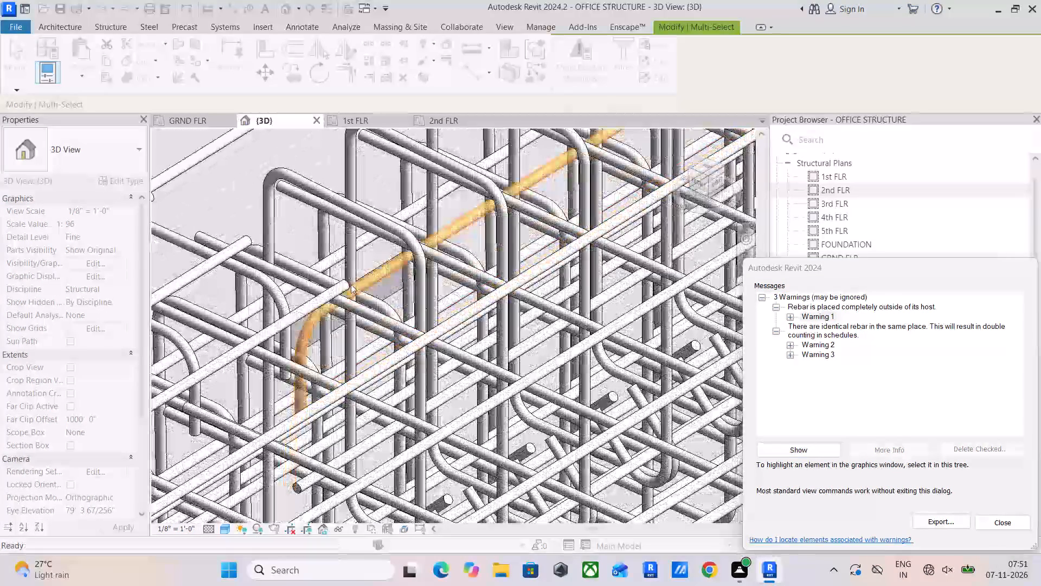
pyautogui.scroll(4, 368, 278)
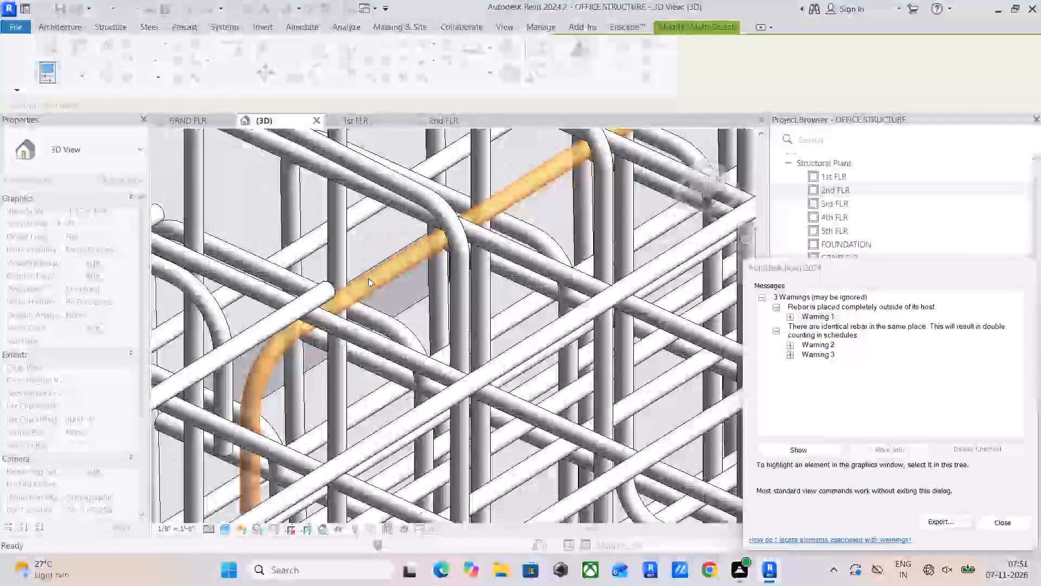
pyautogui.click(368, 278)
pyautogui.moveTo(995, 519); pyautogui.dragTo(975, 512)
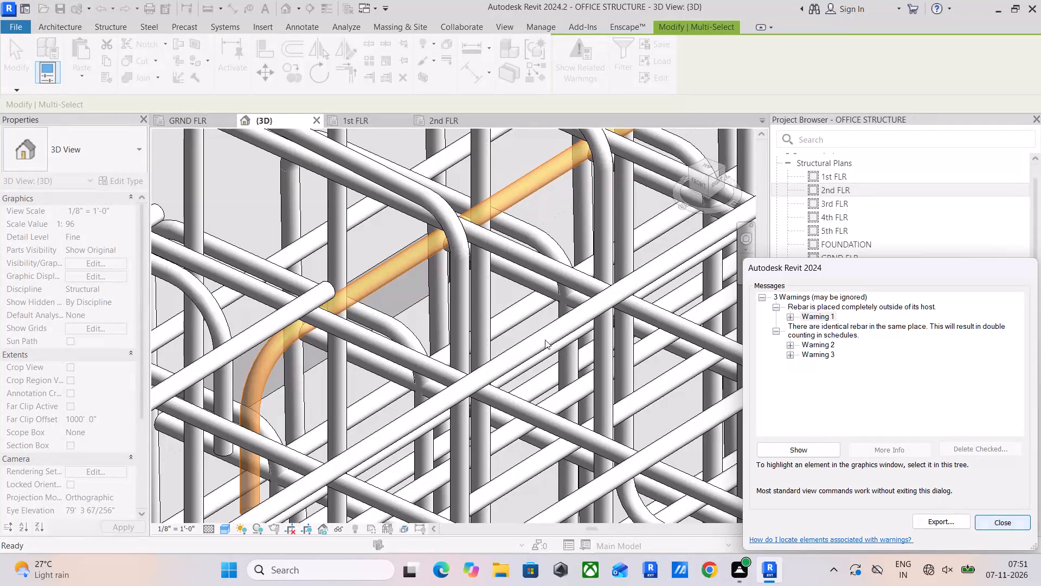
pyautogui.click(995, 518)
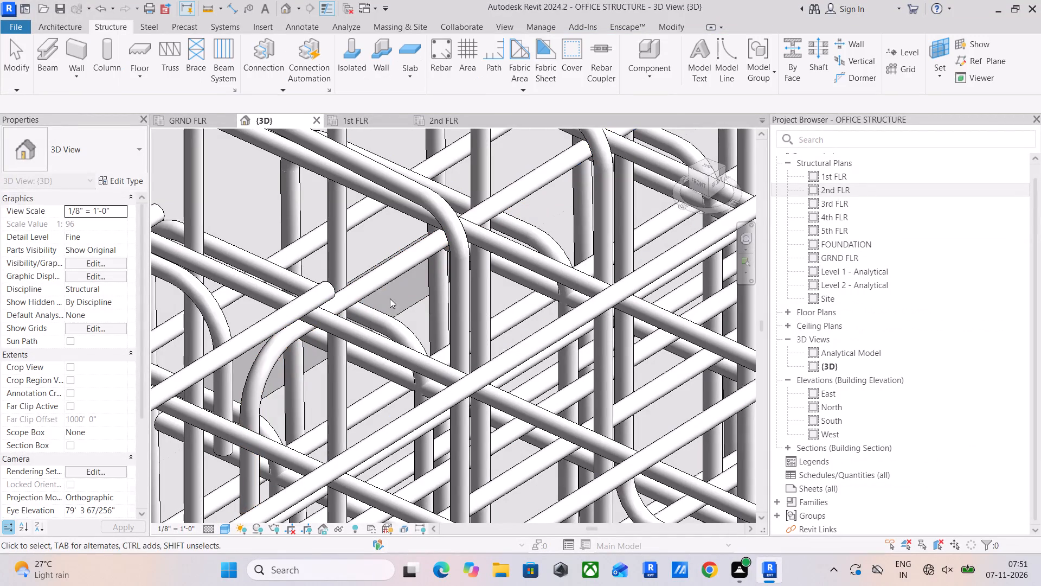
# Isolate the flagged #4 Shape 02 beam bar in a selection box and, viewed from the Right, stretch its hooked end until B is 10' - 7".
pyautogui.click(381, 277)
pyautogui.scroll(-5, 384, 277)
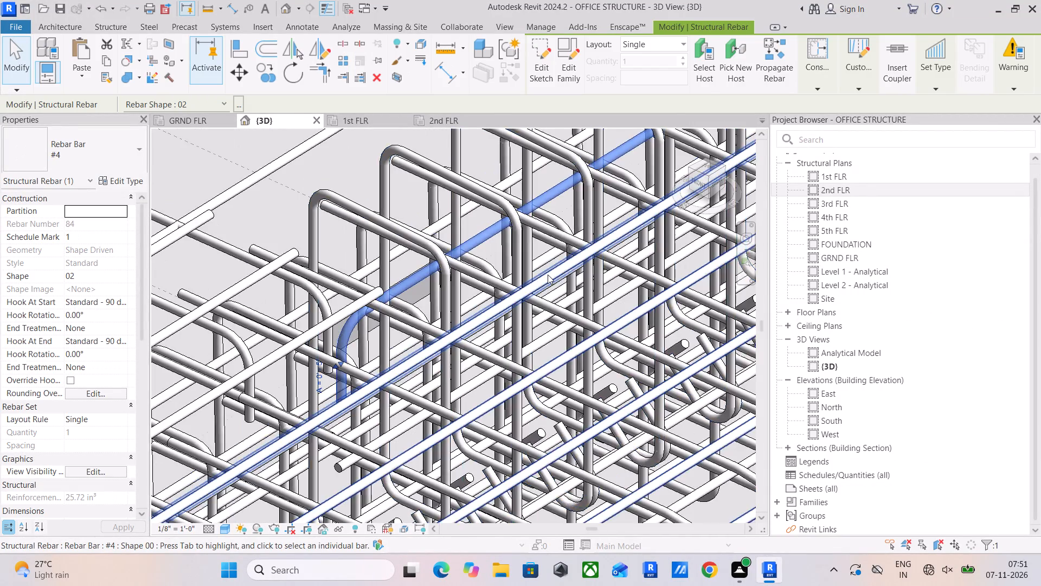
pyautogui.scroll(-2, 547, 277)
pyautogui.moveTo(539, 284); pyautogui.dragTo(486, 292, button='middle')
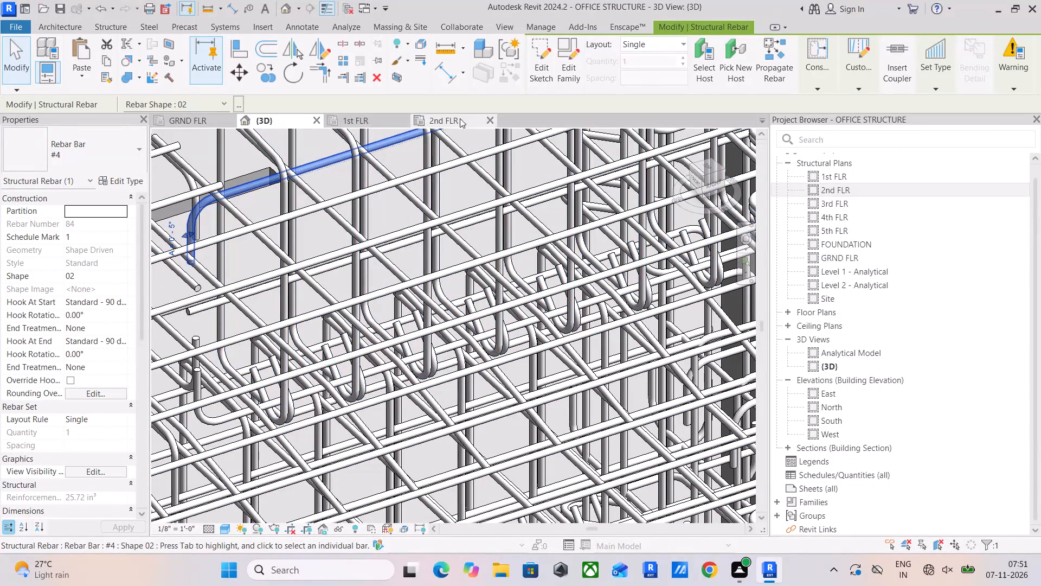
pyautogui.click(397, 74)
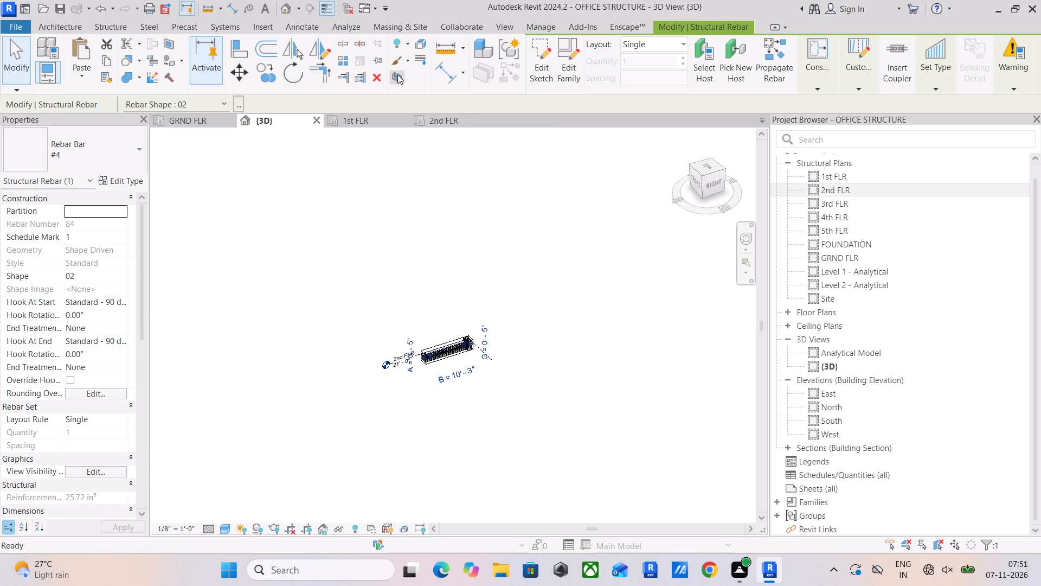
pyautogui.scroll(6, 434, 341)
pyautogui.click(705, 181)
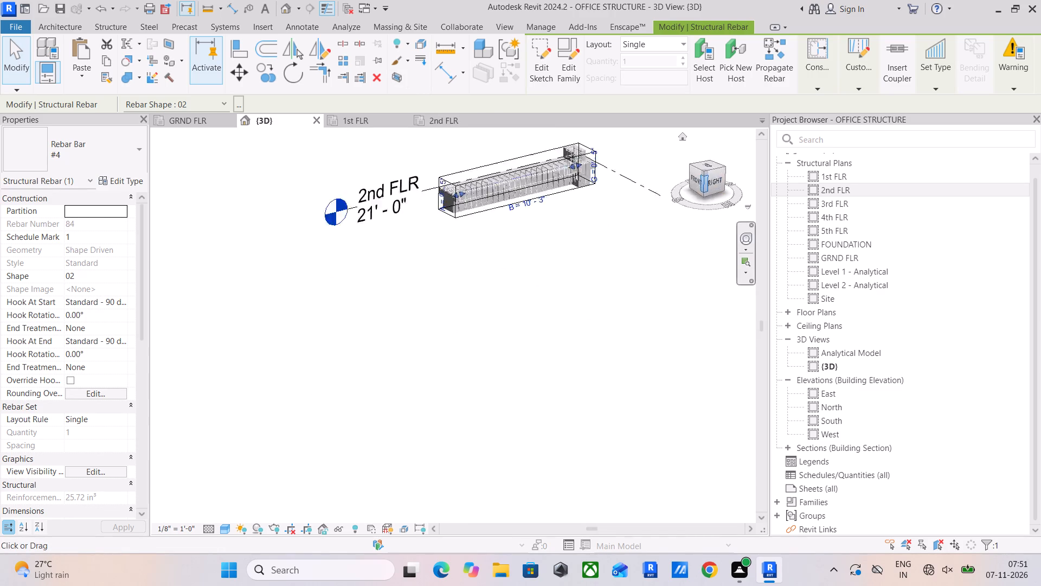
pyautogui.click(719, 173)
pyautogui.scroll(6, 256, 336)
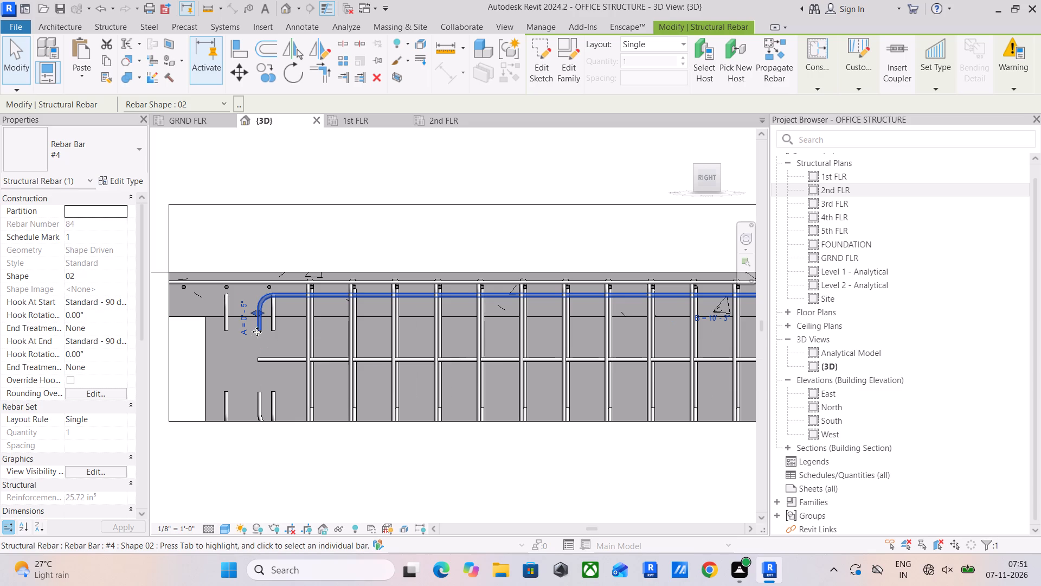
pyautogui.moveTo(255, 314); pyautogui.dragTo(238, 315)
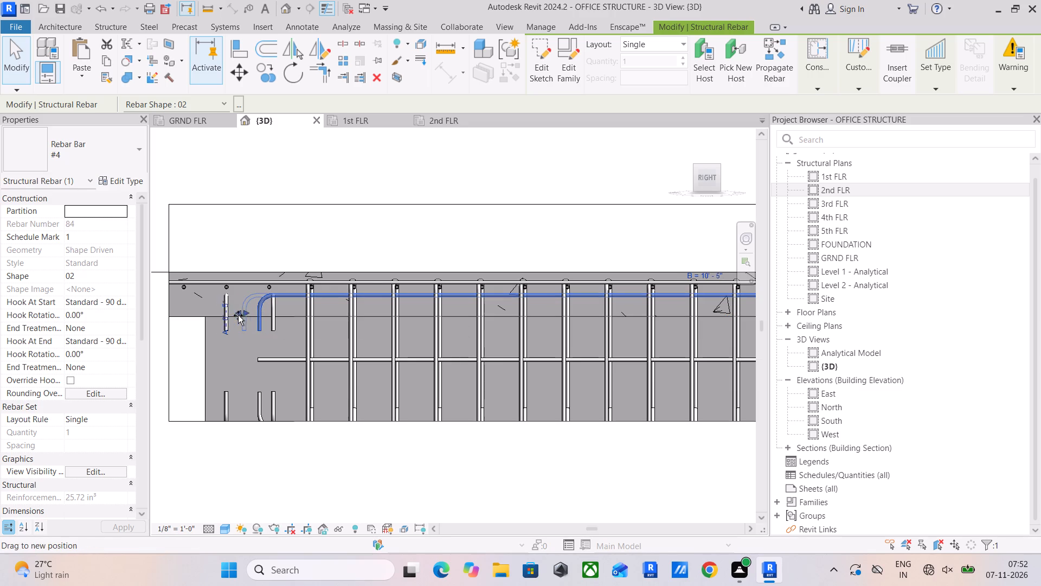
pyautogui.moveTo(238, 315); pyautogui.dragTo(224, 324)
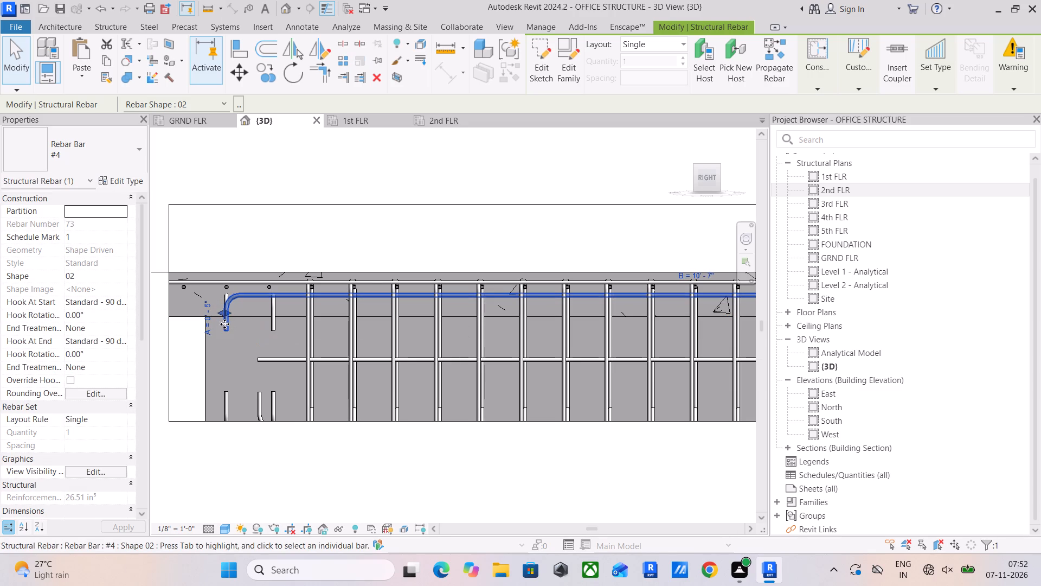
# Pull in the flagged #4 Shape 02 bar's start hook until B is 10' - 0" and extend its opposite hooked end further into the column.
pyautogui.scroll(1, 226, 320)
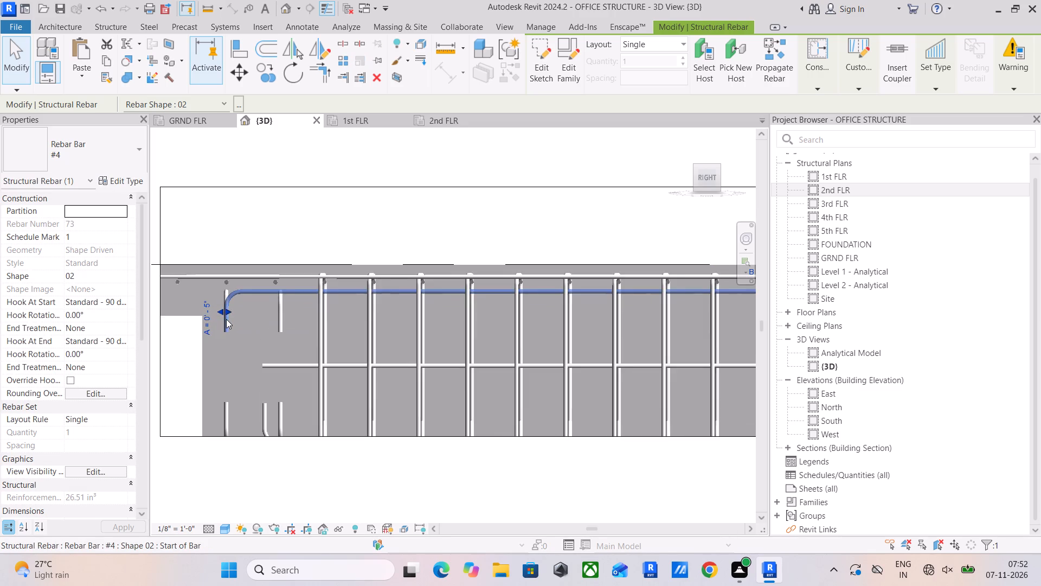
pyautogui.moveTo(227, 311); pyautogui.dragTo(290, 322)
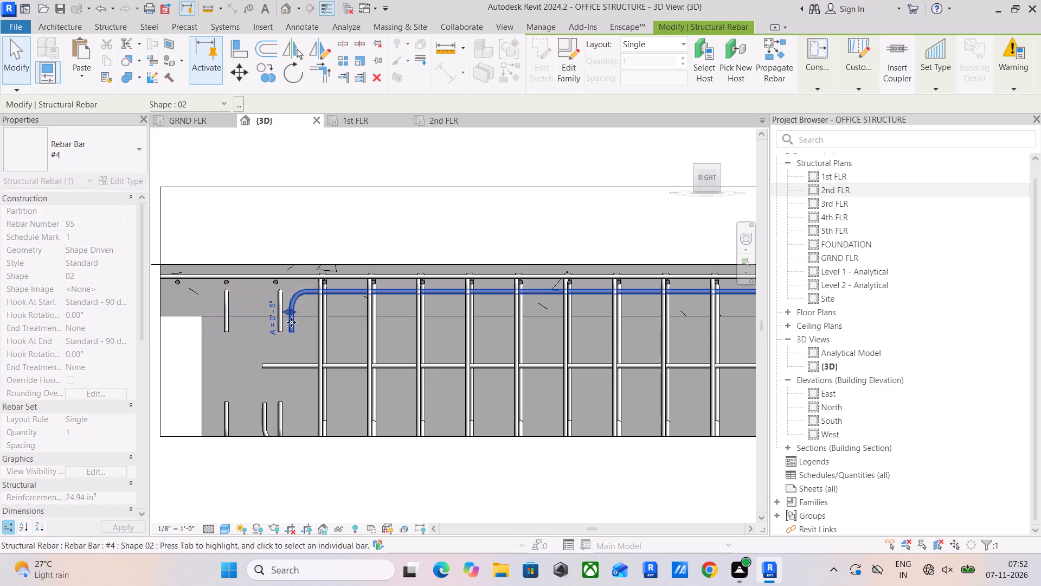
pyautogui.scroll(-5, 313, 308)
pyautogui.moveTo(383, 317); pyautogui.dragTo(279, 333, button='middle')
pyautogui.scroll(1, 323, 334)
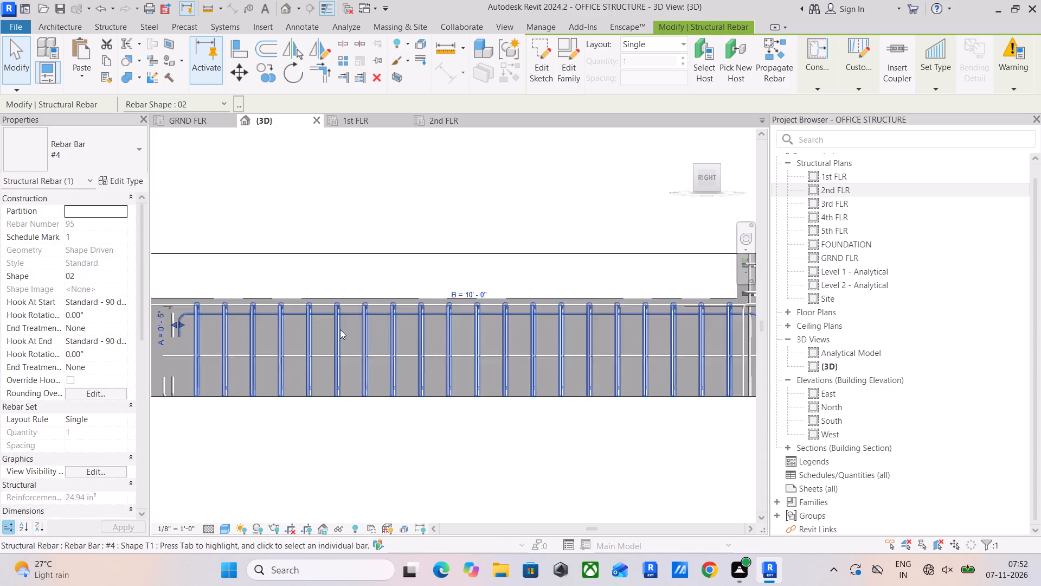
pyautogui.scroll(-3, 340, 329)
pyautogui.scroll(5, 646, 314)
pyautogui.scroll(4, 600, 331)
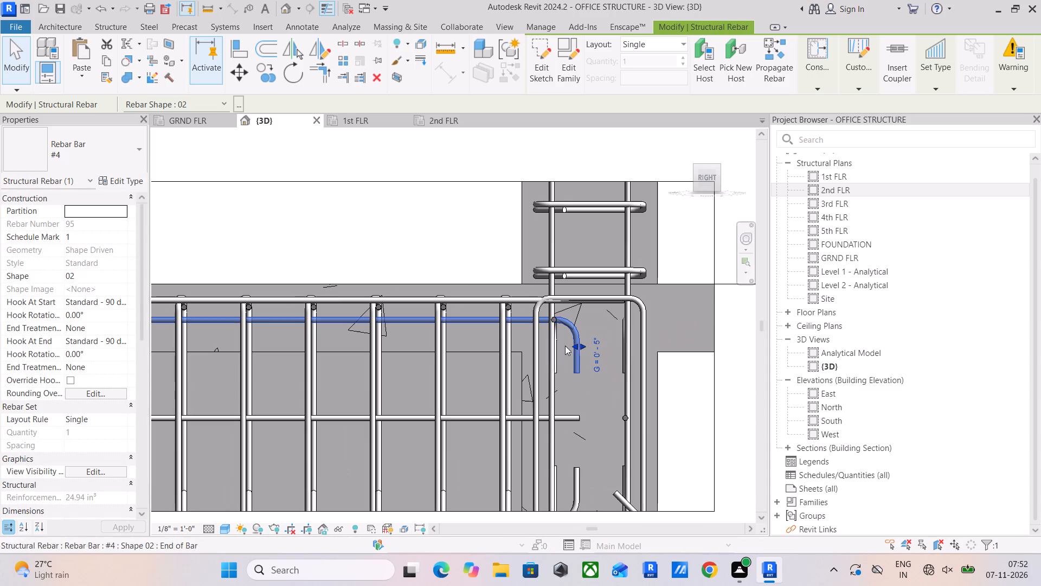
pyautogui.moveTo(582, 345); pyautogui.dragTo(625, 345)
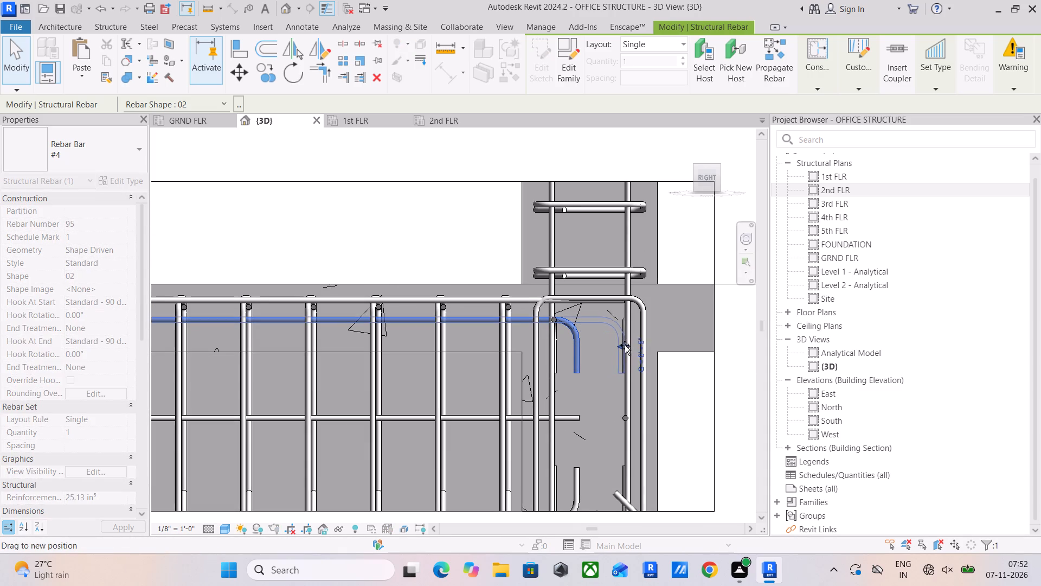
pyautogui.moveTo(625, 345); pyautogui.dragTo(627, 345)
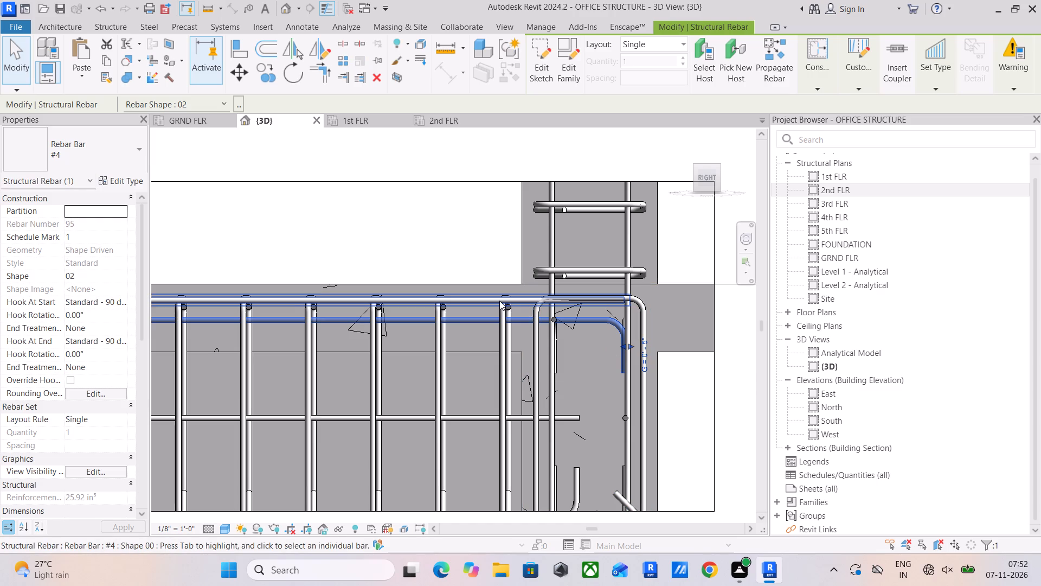
# Undo the recent bar end stretches and the selection box, returning to the full 3D reinforcement model.
pyautogui.hotkey('ctrl', 'z')
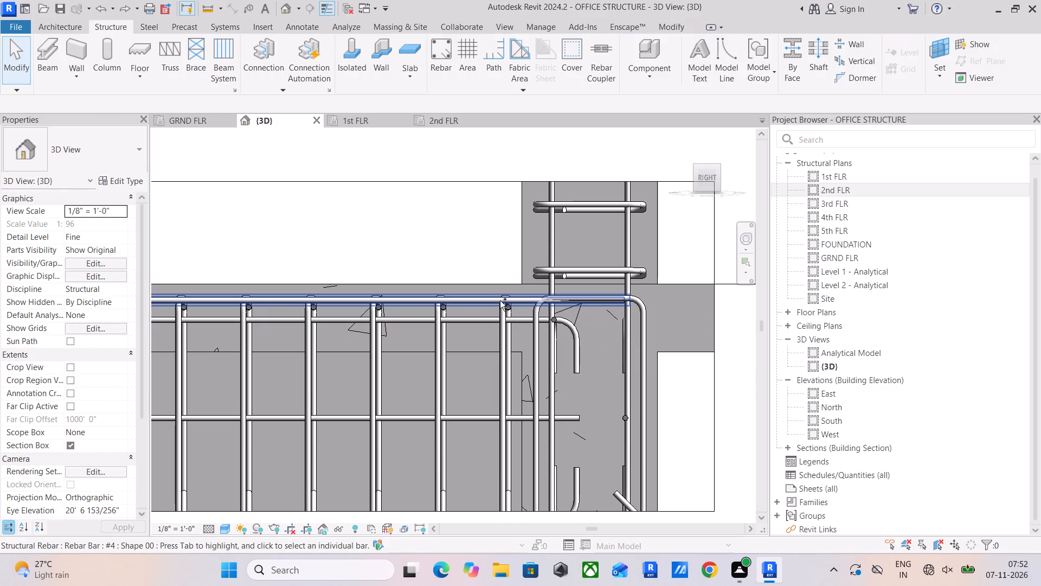
pyautogui.hotkey('ctrl', 'z')
pyautogui.hotkey('ctrl', 'z')
pyautogui.hotkey('ctrl', 'z')
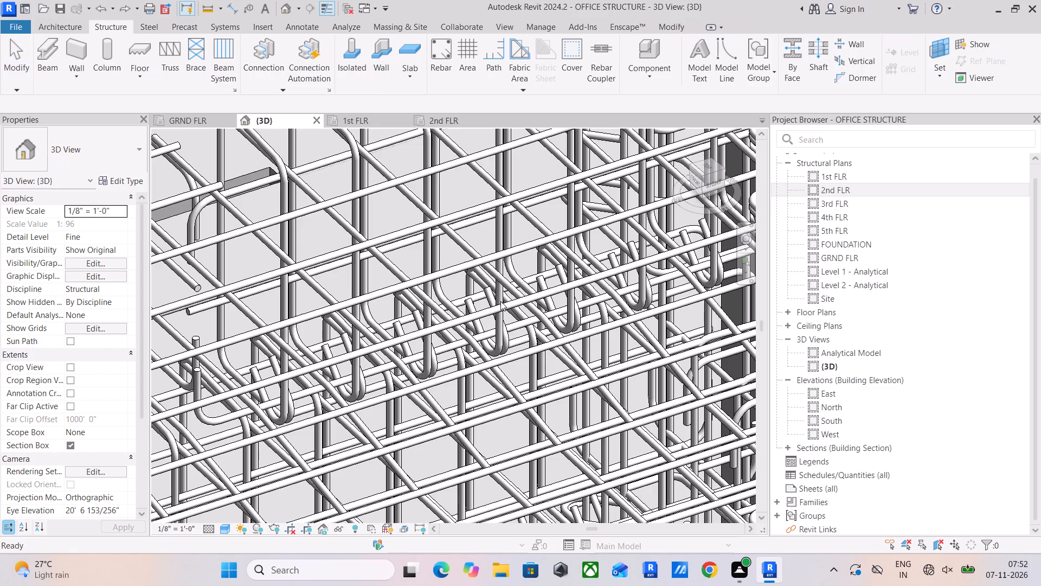
pyautogui.hotkey('ctrl', 'z')
pyautogui.hotkey('ctrl', 'z')
pyautogui.scroll(-11, 500, 302)
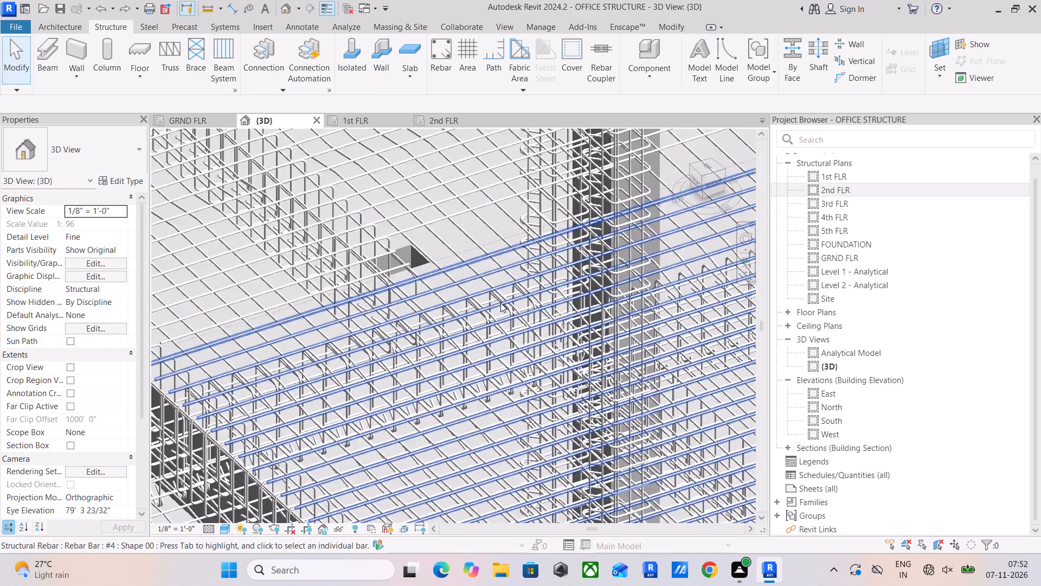
pyautogui.keyDown('shift'); pyautogui.moveTo(471, 307); pyautogui.dragTo(567, 310, button='middle'); pyautogui.keyUp('shift')
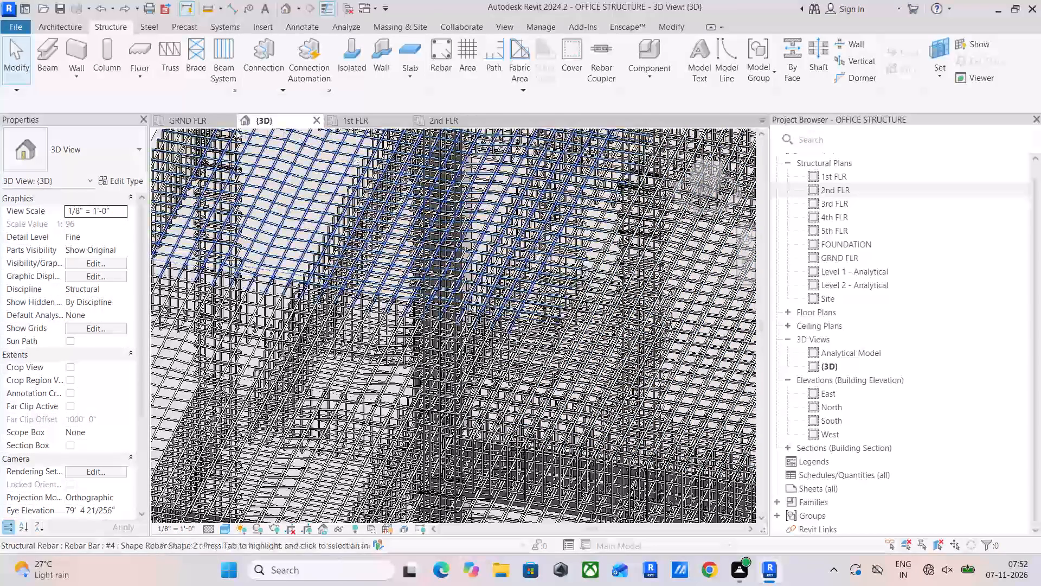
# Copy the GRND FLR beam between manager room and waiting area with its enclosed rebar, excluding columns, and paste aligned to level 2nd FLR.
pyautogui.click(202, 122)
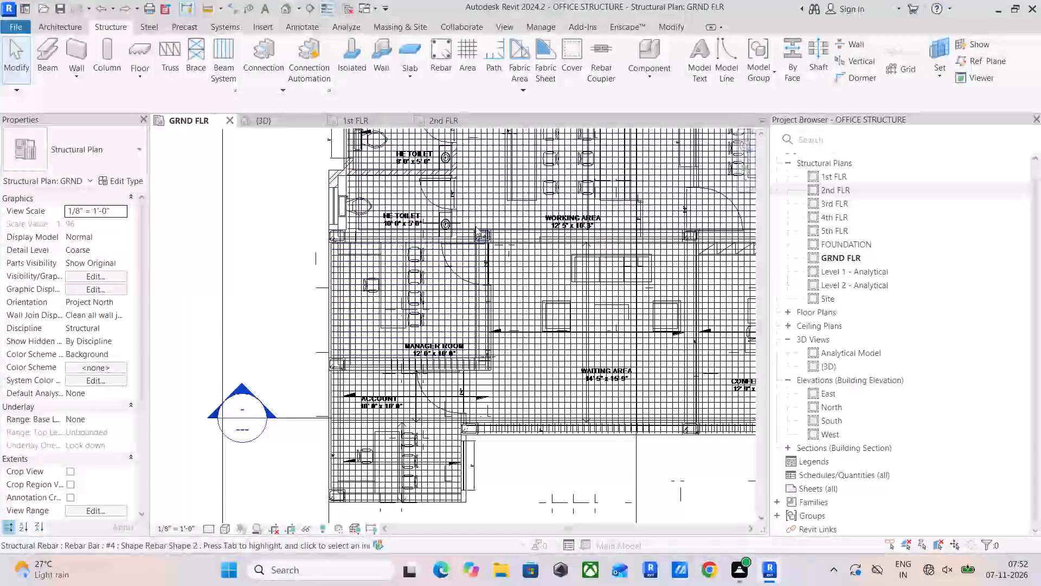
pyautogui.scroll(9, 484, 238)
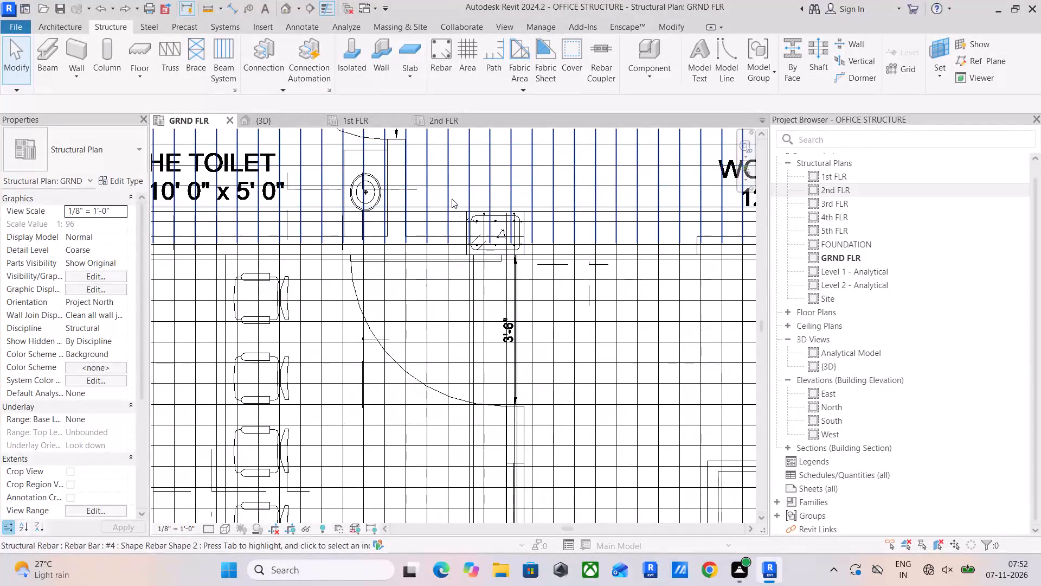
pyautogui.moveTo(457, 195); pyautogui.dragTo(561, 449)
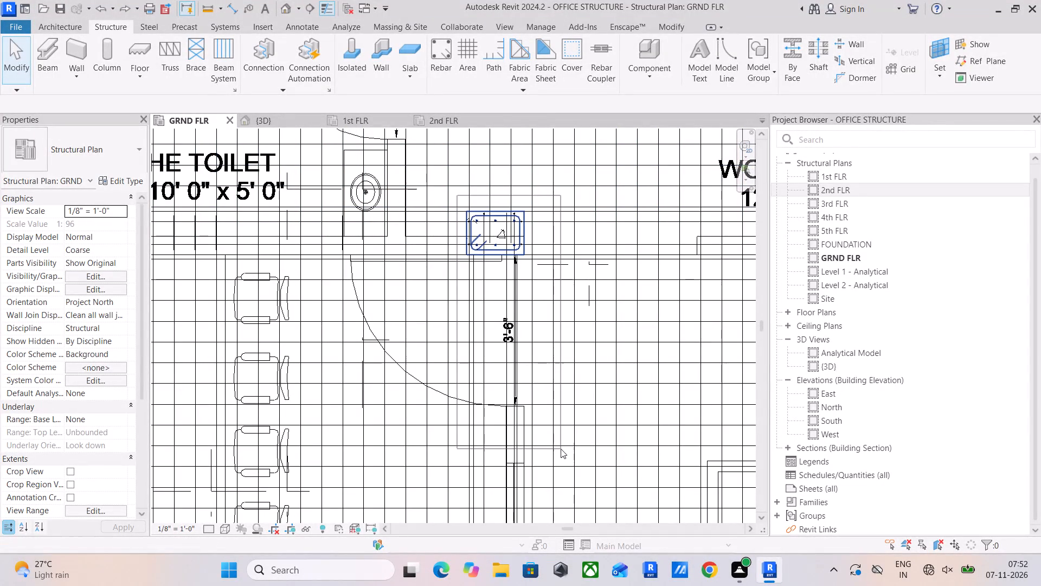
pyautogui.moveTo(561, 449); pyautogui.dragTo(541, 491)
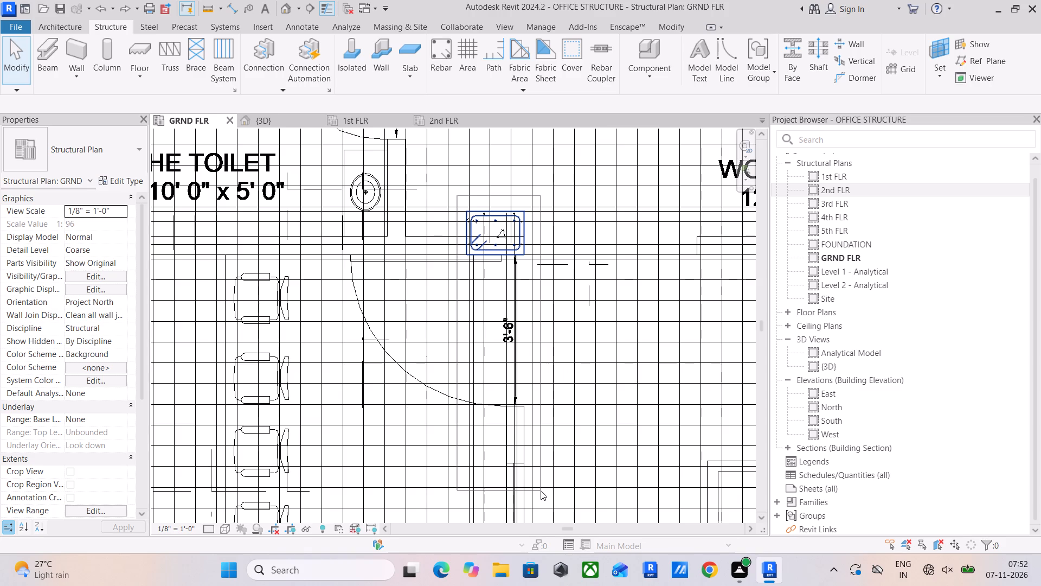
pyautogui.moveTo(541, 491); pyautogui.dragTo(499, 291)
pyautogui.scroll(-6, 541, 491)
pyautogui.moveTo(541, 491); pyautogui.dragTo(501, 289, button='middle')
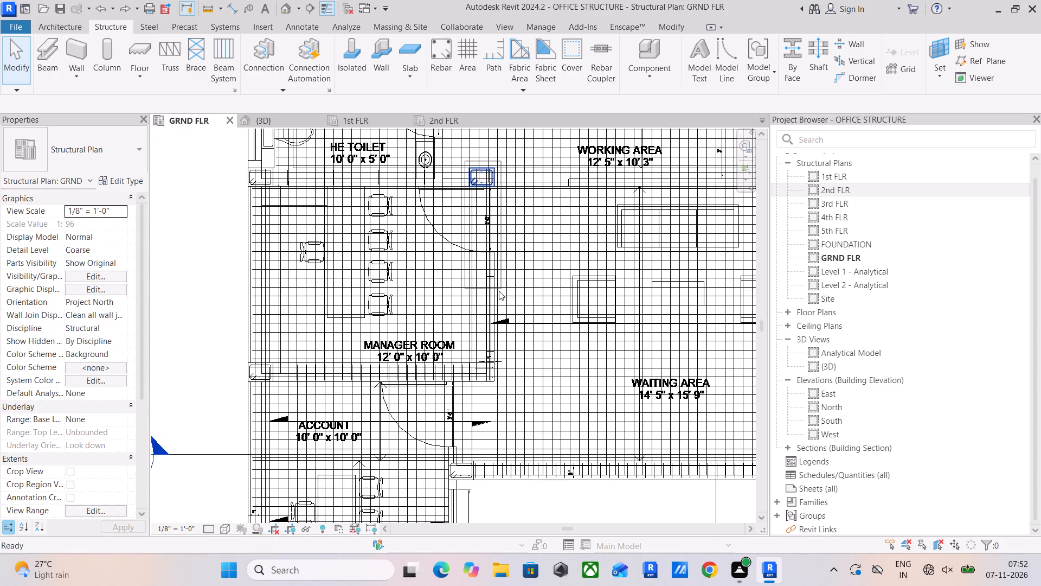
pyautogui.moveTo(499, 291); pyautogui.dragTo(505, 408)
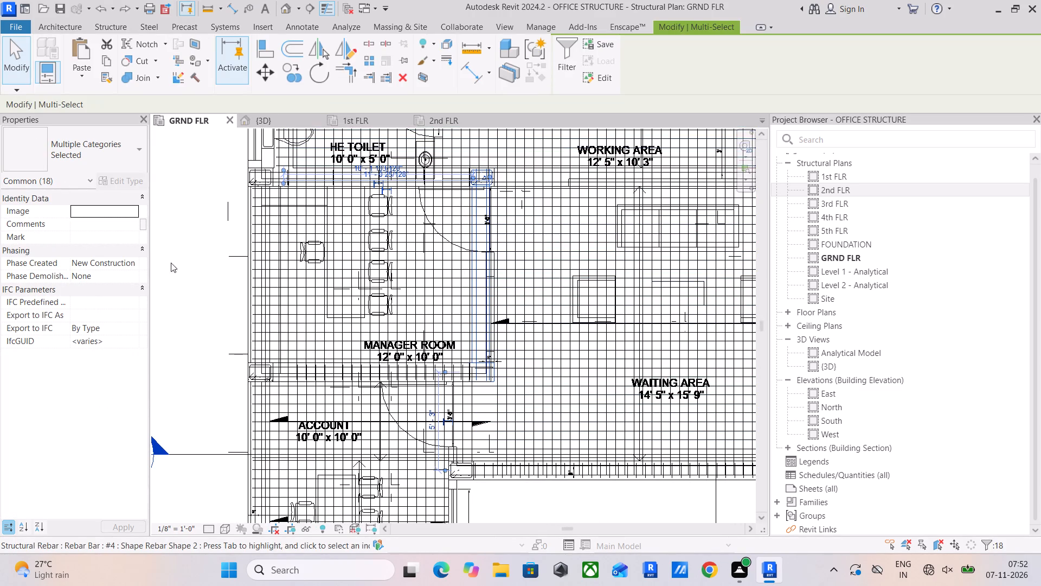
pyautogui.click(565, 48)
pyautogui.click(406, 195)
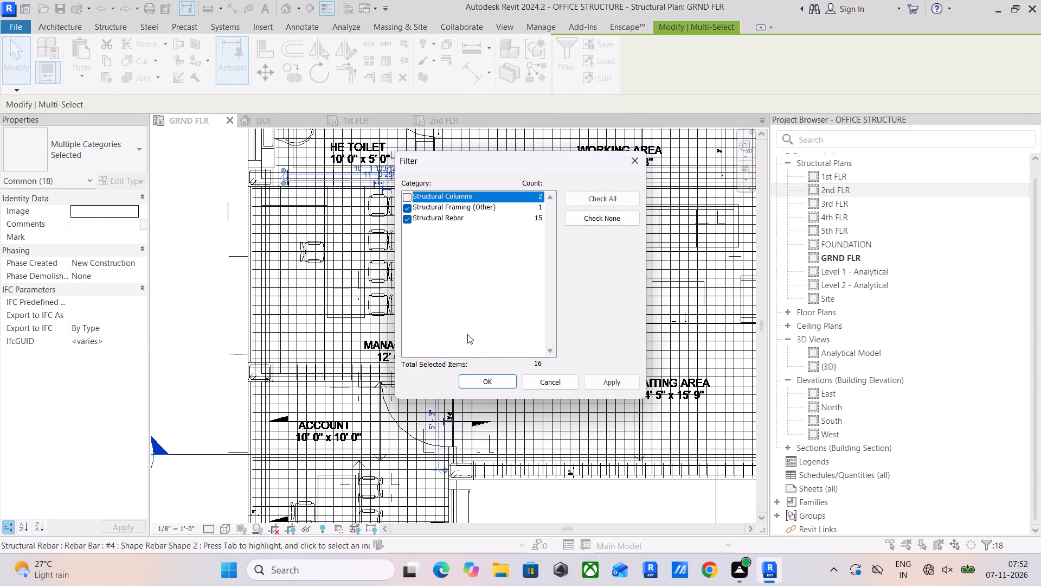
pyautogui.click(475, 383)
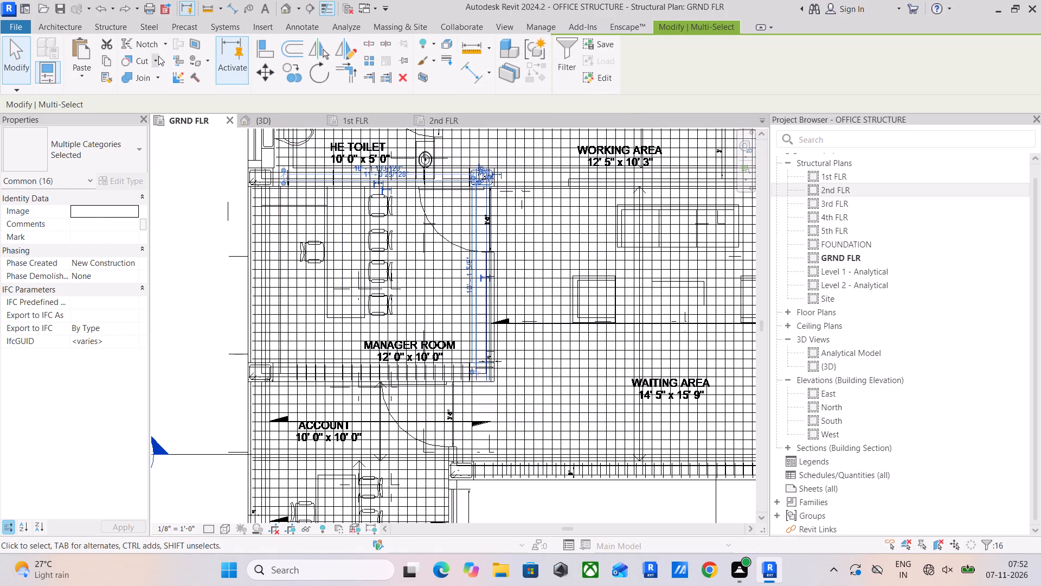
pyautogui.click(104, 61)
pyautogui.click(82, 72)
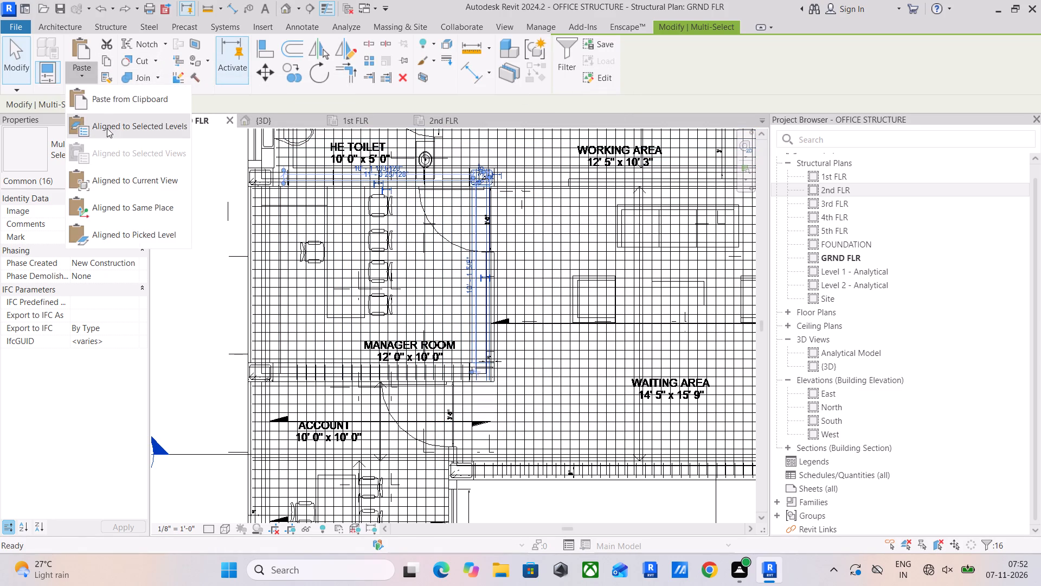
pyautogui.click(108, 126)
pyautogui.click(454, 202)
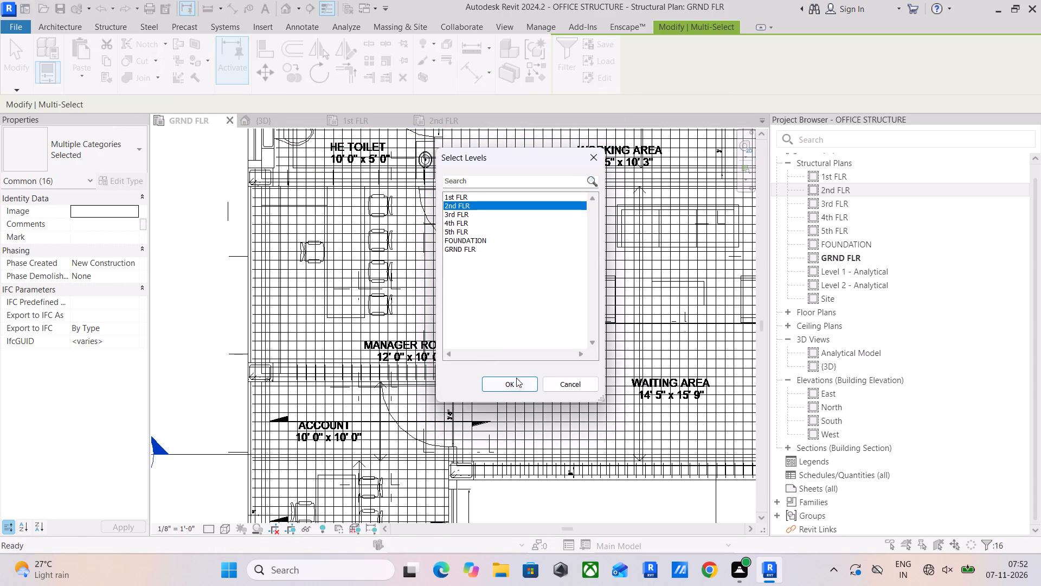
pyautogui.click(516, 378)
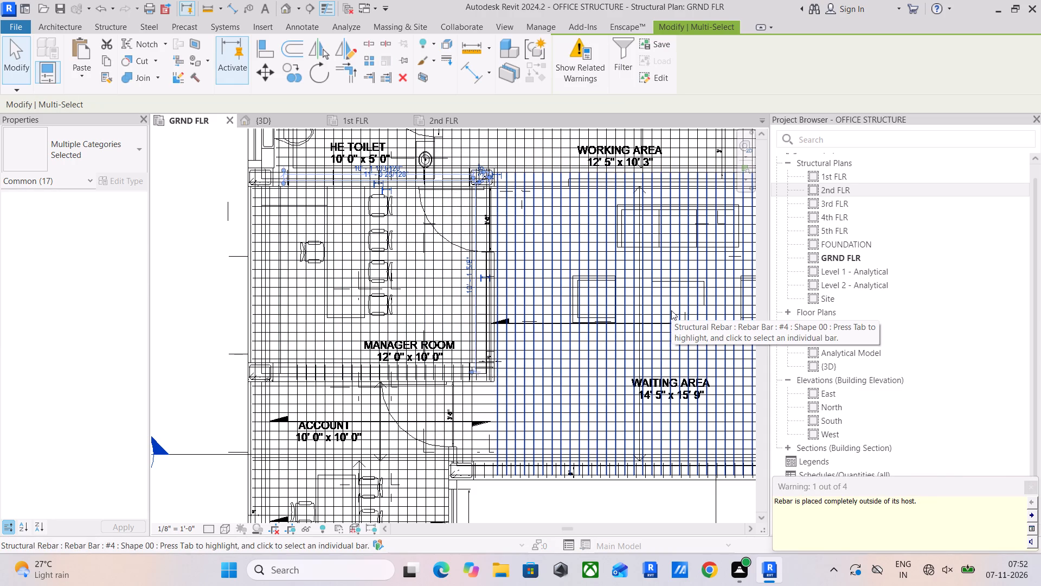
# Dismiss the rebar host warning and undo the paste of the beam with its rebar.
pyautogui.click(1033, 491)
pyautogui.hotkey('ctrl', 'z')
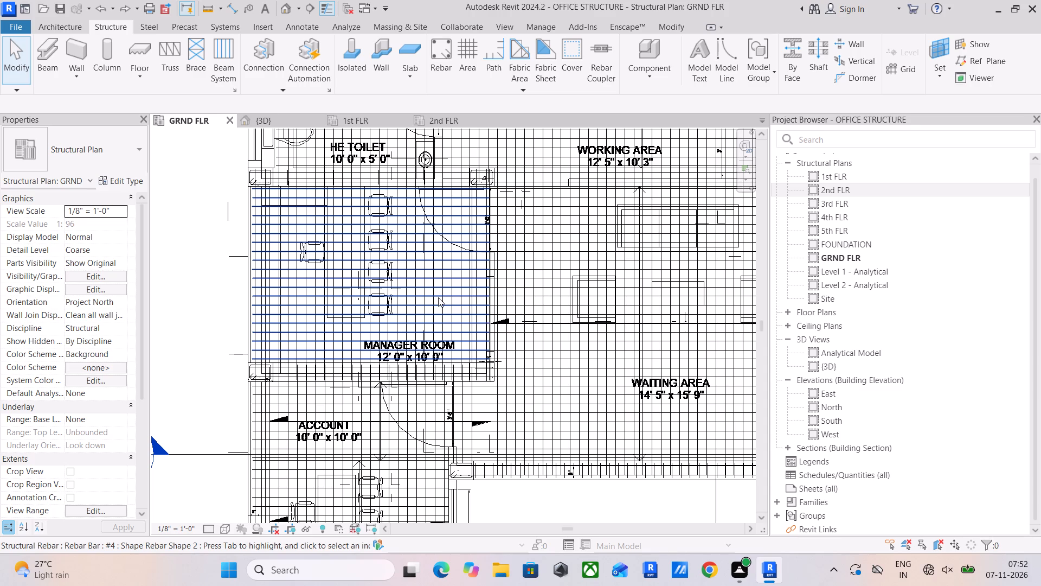
# Copy only the GRND FLR 12 x 24 concrete beam between manager room and waiting area and paste it aligned to level 2nd FLR.
pyautogui.scroll(4, 494, 389)
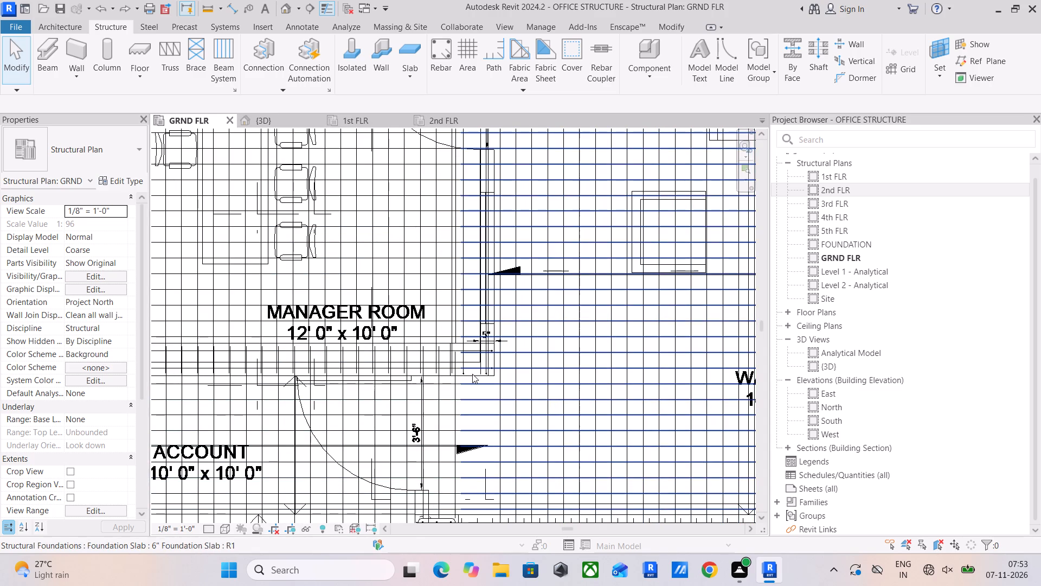
pyautogui.scroll(4, 472, 374)
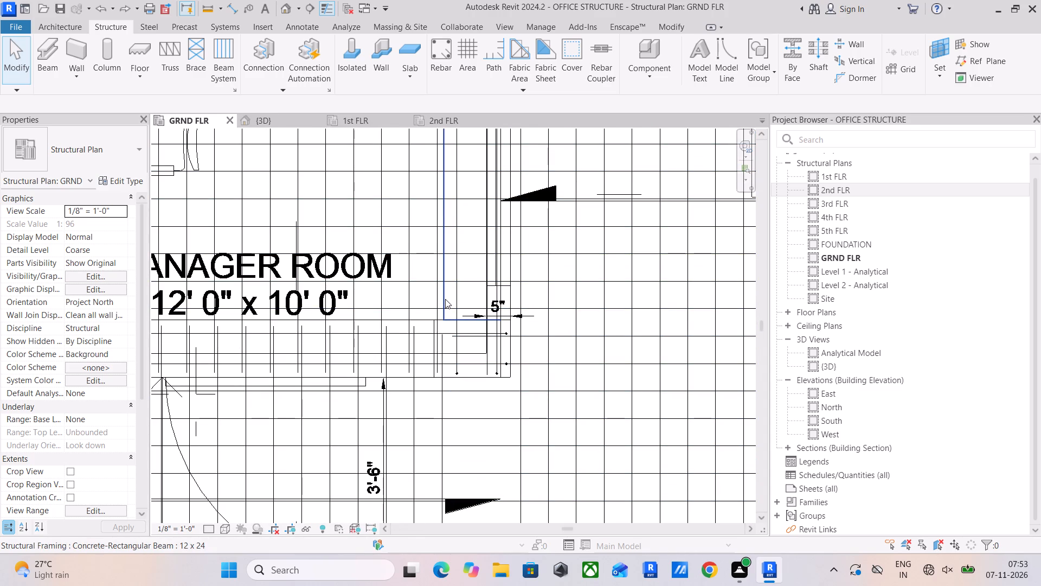
pyautogui.click(445, 299)
pyautogui.scroll(-8, 445, 299)
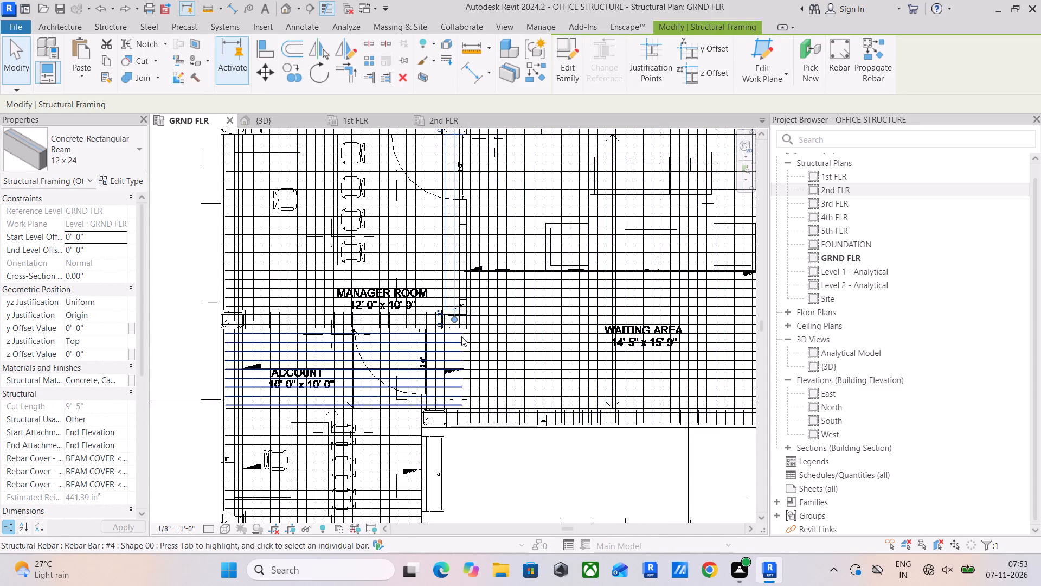
pyautogui.click(104, 60)
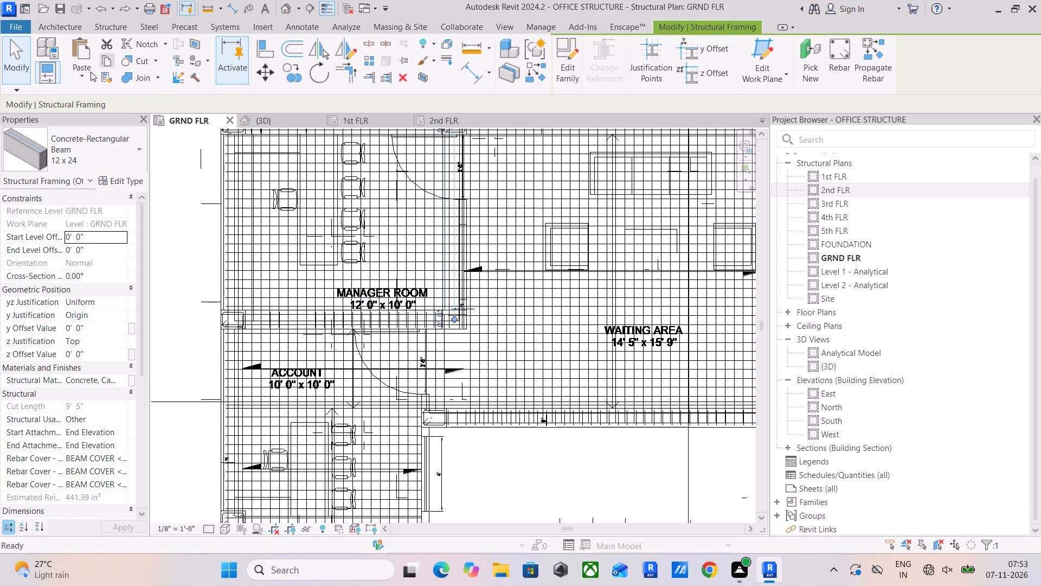
pyautogui.click(91, 72)
pyautogui.click(121, 136)
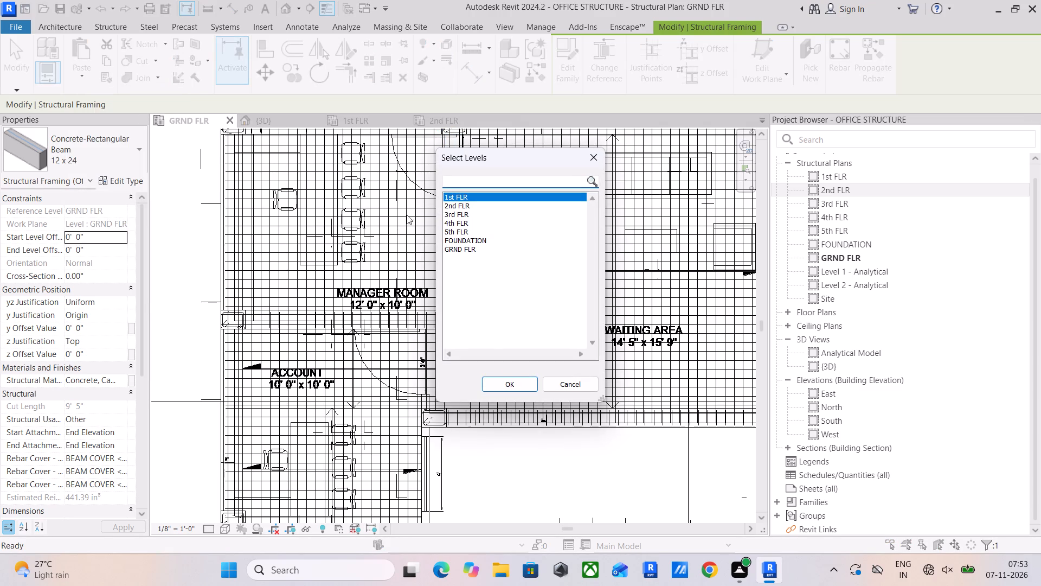
pyautogui.click(469, 206)
pyautogui.click(506, 380)
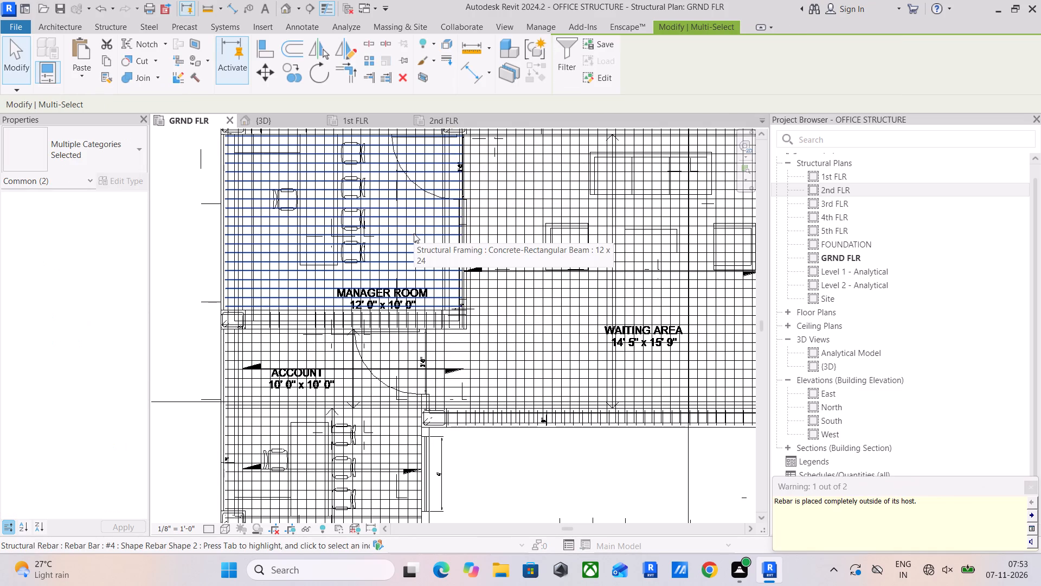
# Examine the pasted beam and the bar flagged as outside its host in 3D and at the column in the 2nd FLR plan.
pyautogui.click(268, 118)
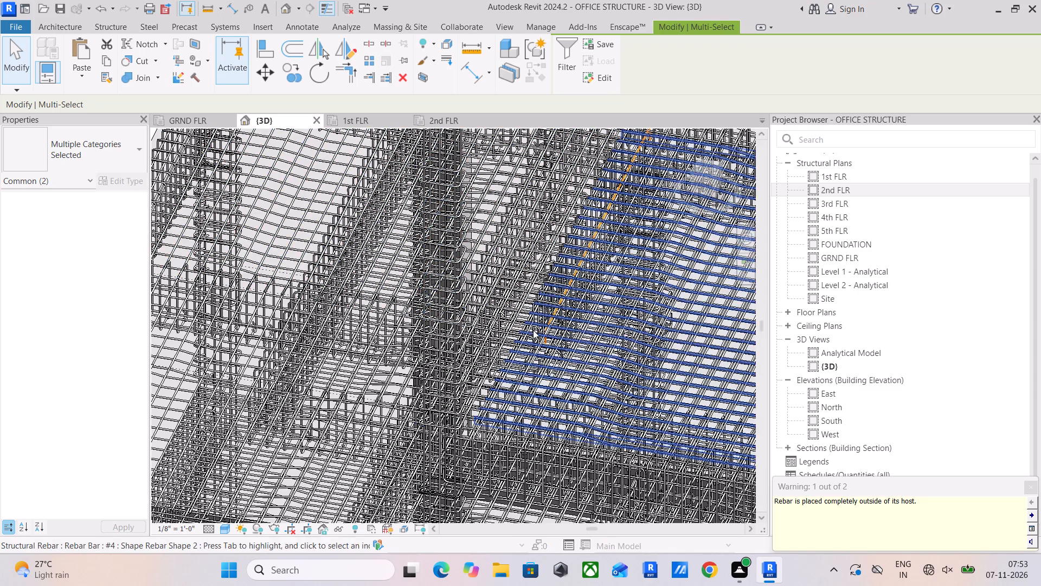
pyautogui.scroll(4, 561, 277)
pyautogui.scroll(7, 556, 358)
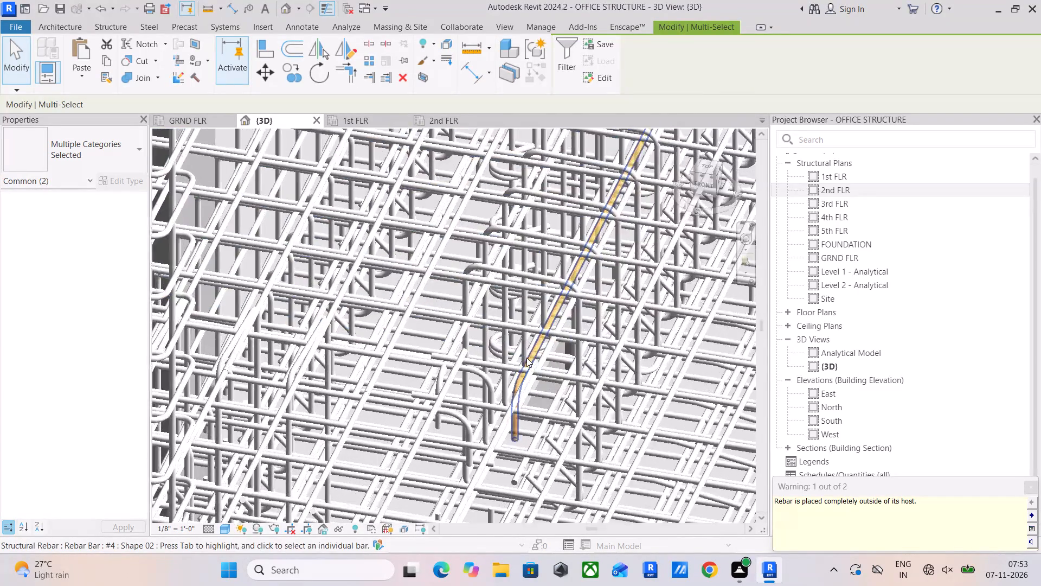
pyautogui.scroll(2, 526, 358)
pyautogui.scroll(-15, 534, 351)
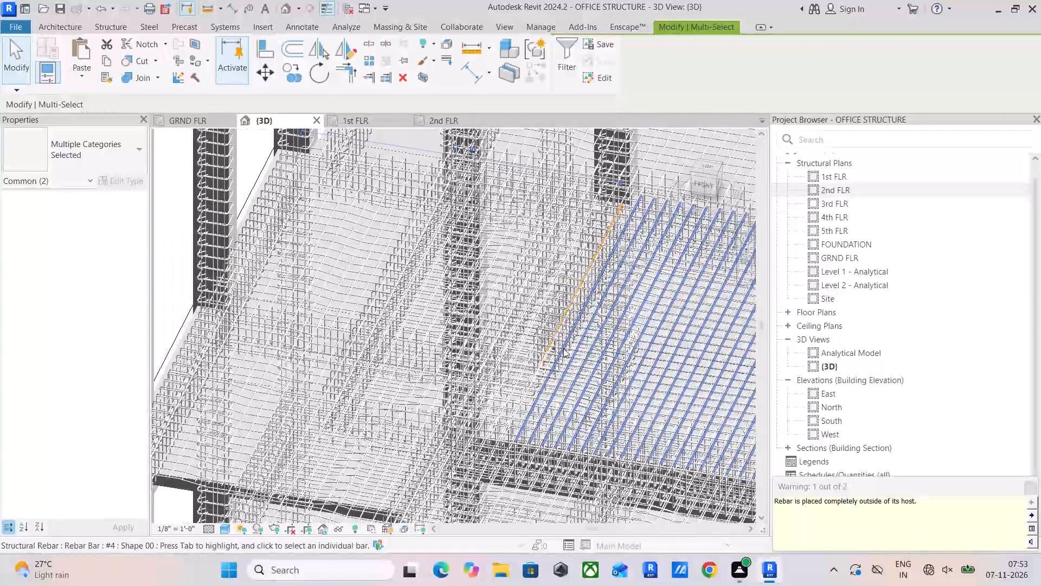
pyautogui.click(468, 124)
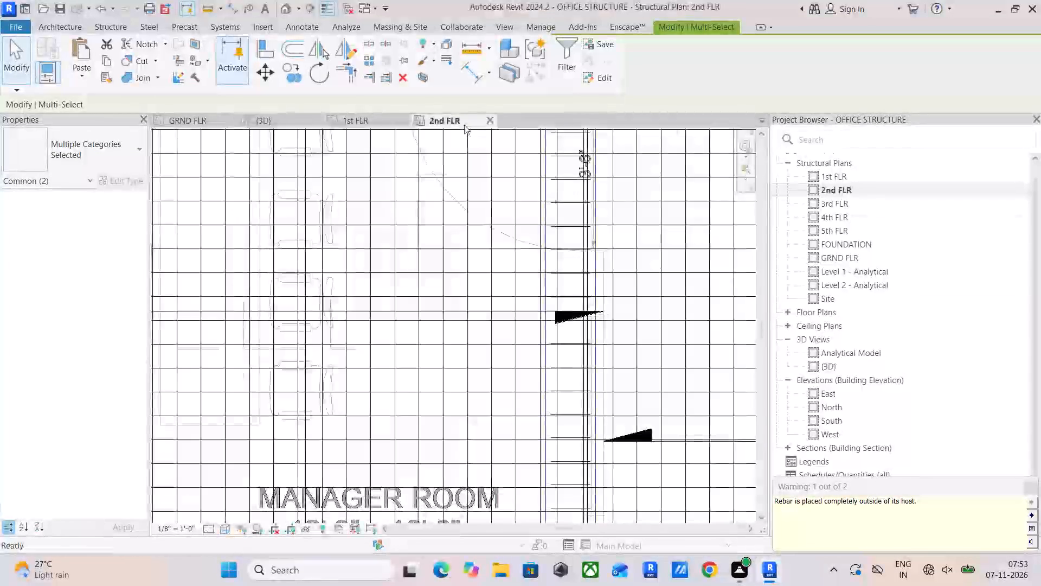
pyautogui.scroll(-4, 547, 298)
pyautogui.scroll(5, 561, 161)
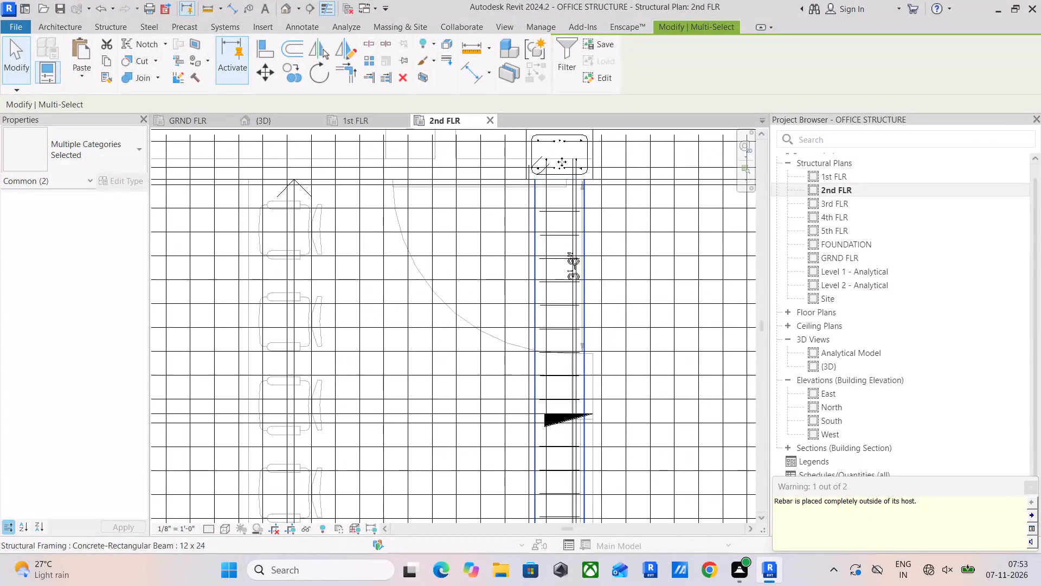
pyautogui.scroll(4, 562, 162)
pyautogui.moveTo(567, 195); pyautogui.dragTo(551, 291, button='middle')
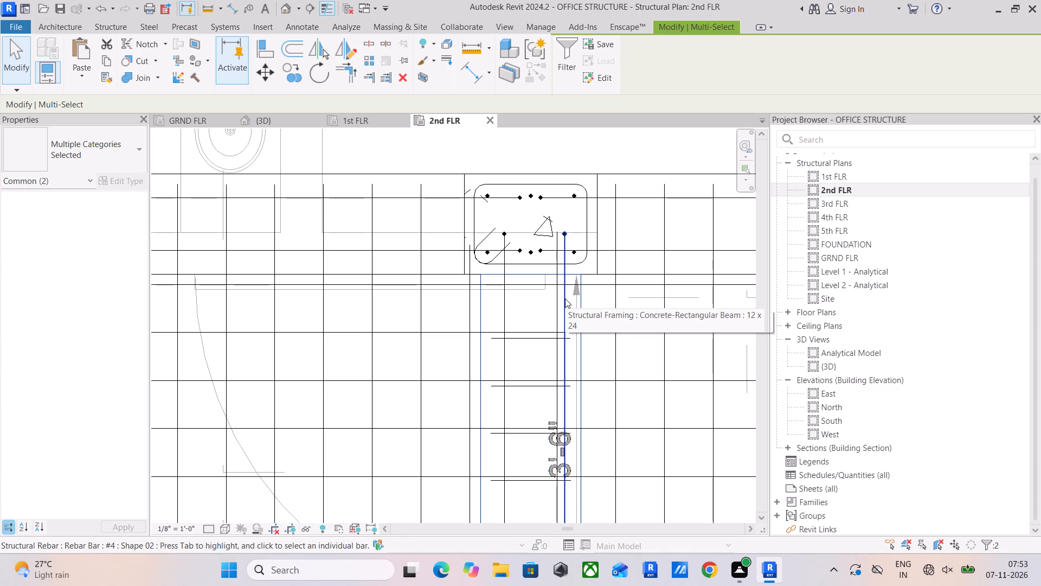
pyautogui.scroll(4, 565, 298)
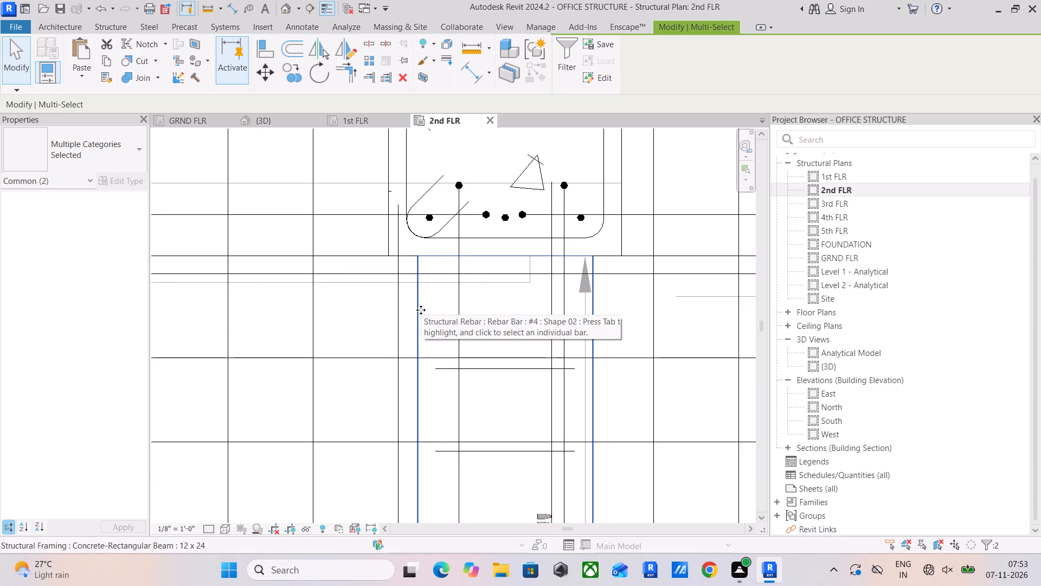
# Examine the stirrups and longitudinal #4 bars of the pasted 12 x 24 beam between manager room and waiting area in the 2nd FLR plan.
pyautogui.scroll(-3, 421, 310)
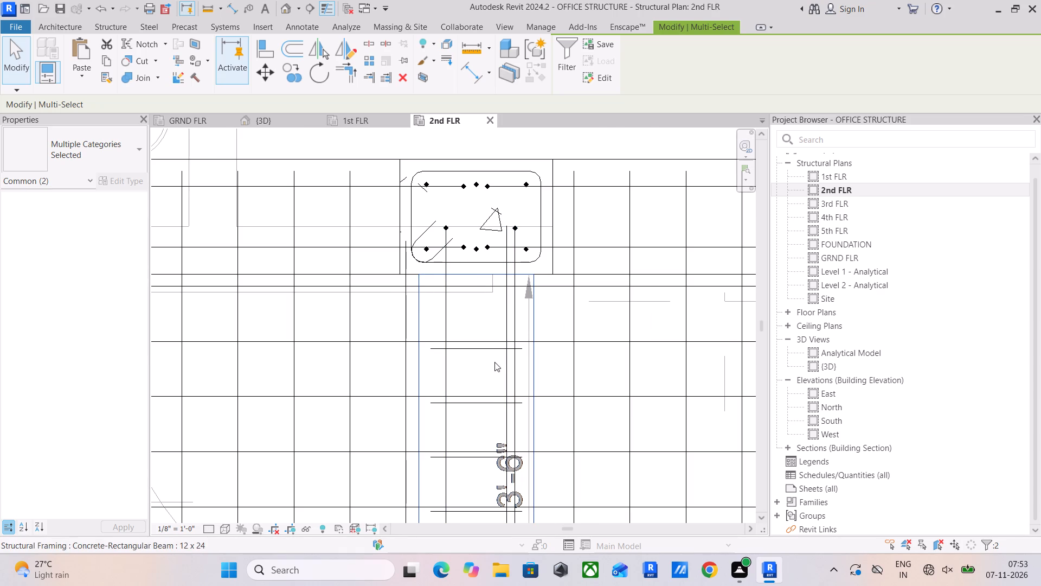
pyautogui.click(554, 366)
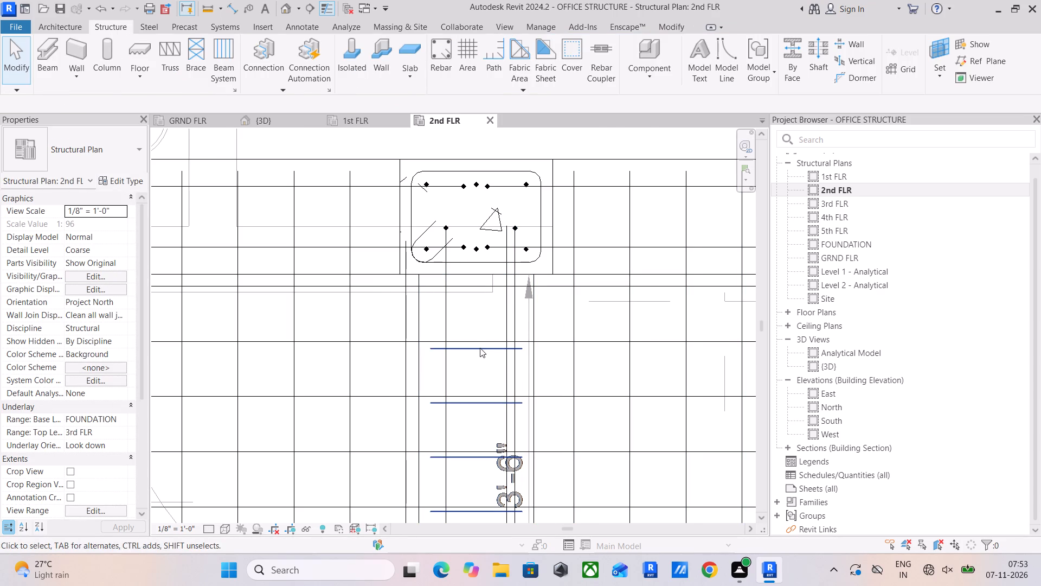
pyautogui.click(480, 348)
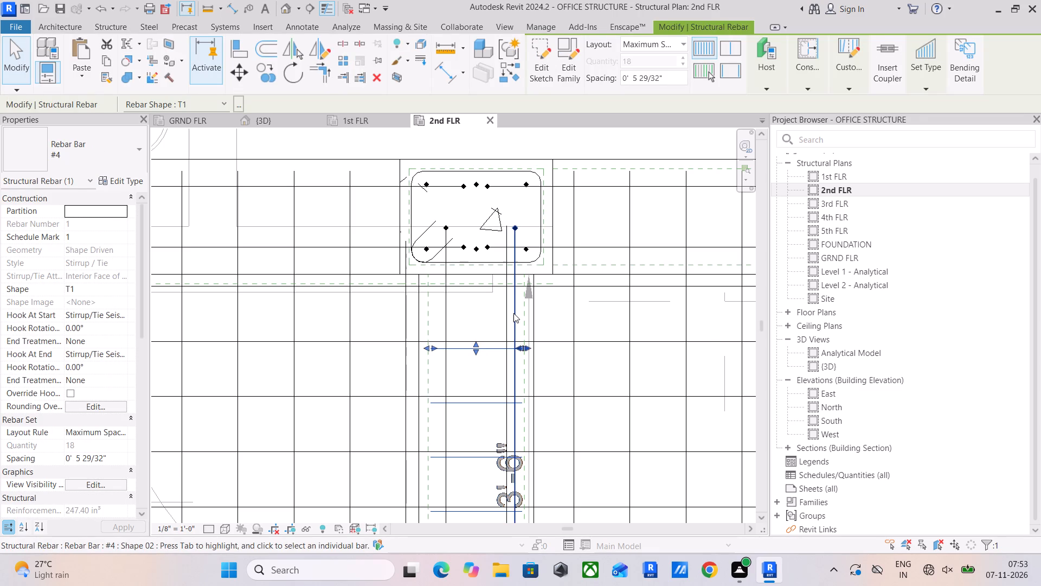
pyautogui.click(513, 313)
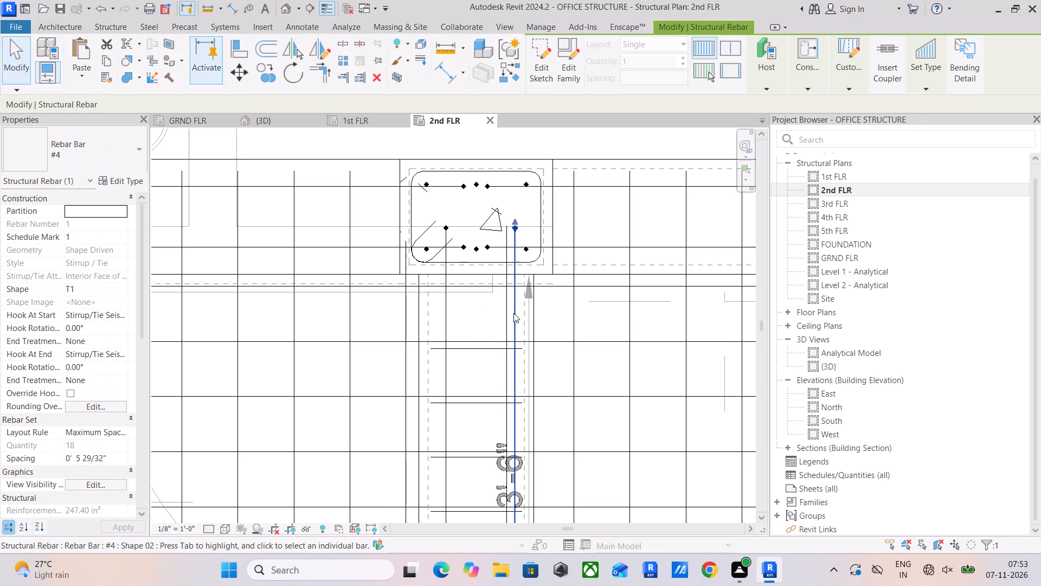
pyautogui.click(448, 319)
pyautogui.scroll(-2, 453, 318)
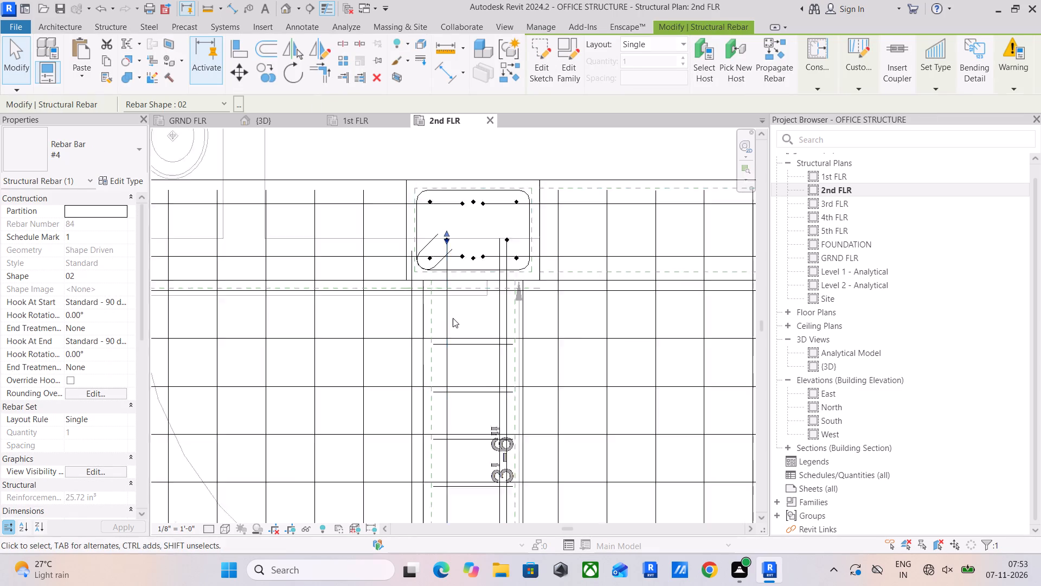
pyautogui.scroll(-12, 453, 318)
pyautogui.moveTo(454, 323); pyautogui.dragTo(457, 307, button='middle')
pyautogui.scroll(-4, 457, 304)
pyautogui.moveTo(467, 318); pyautogui.dragTo(475, 417, button='middle')
pyautogui.moveTo(474, 290); pyautogui.dragTo(474, 341, button='middle')
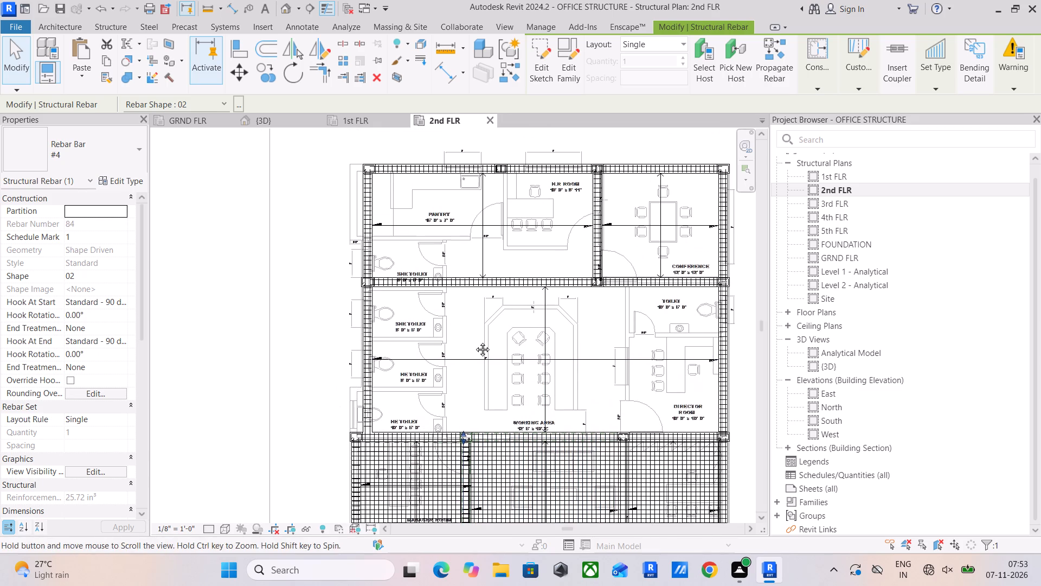
pyautogui.moveTo(474, 341); pyautogui.dragTo(474, 351, button='middle')
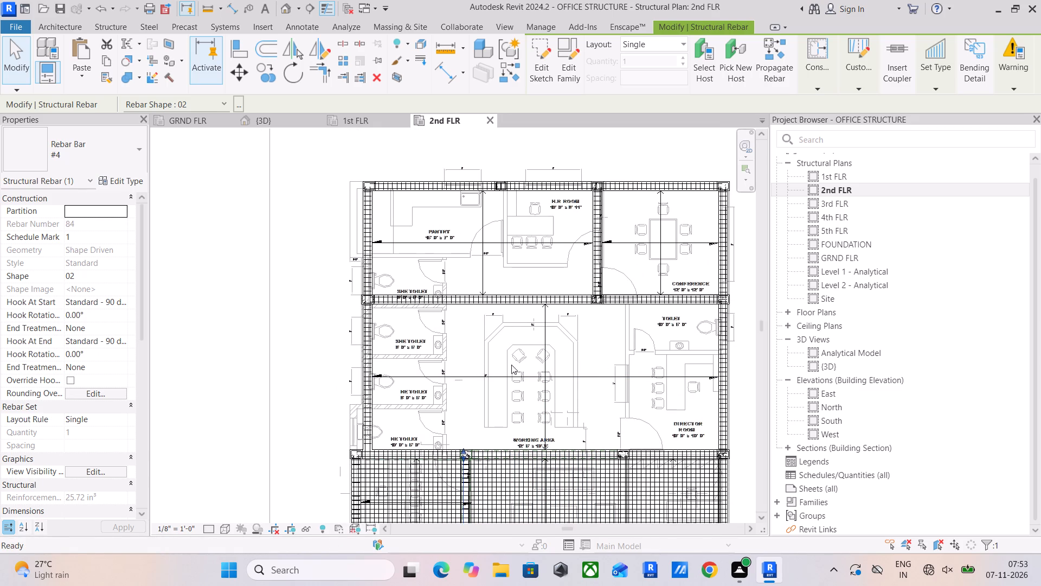
pyautogui.moveTo(579, 321); pyautogui.dragTo(549, 255, button='middle')
# Examine the neighbouring beam between waiting area and conference, checking its longitudinal #4 bar at the column at each end for comparison.
pyautogui.scroll(3, 580, 423)
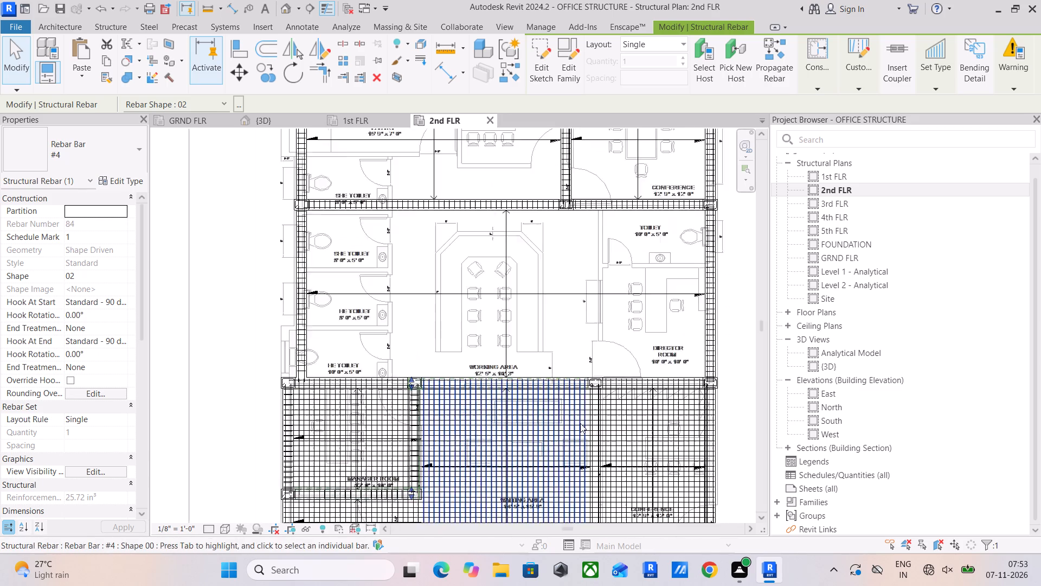
pyautogui.scroll(2, 580, 423)
pyautogui.scroll(13, 595, 372)
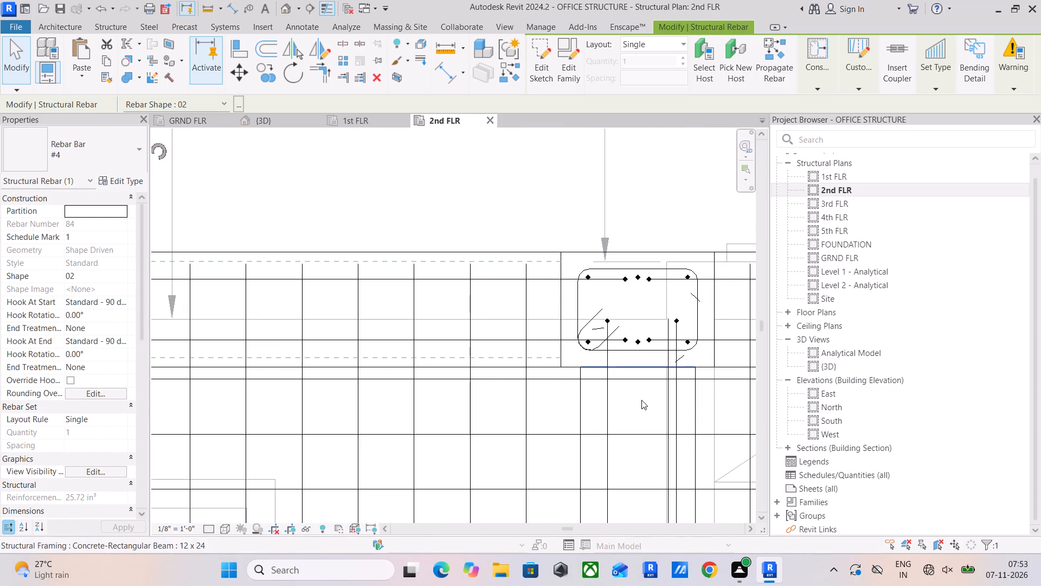
pyautogui.moveTo(515, 207); pyautogui.dragTo(527, 238)
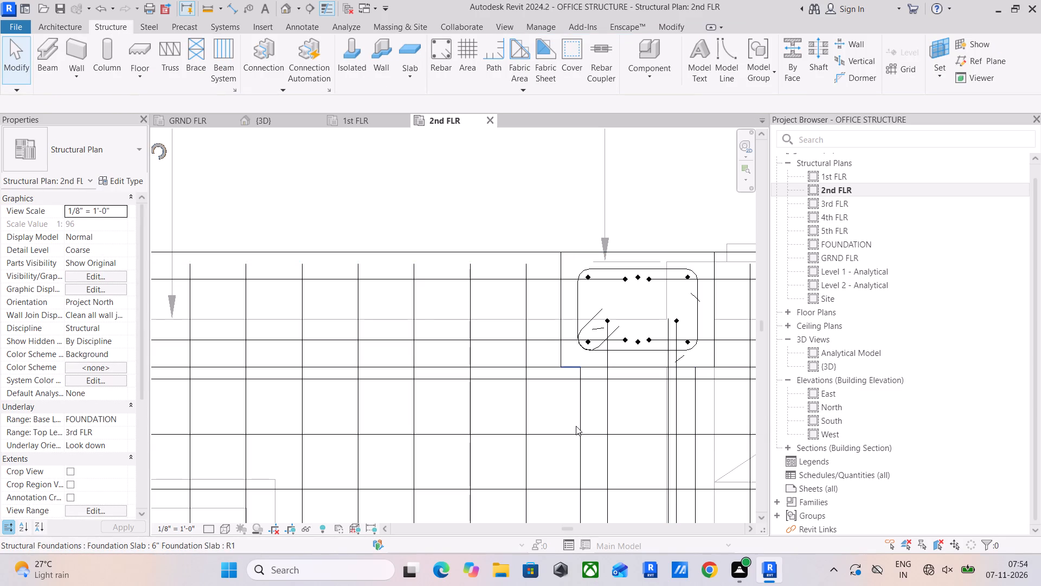
pyautogui.scroll(3, 581, 383)
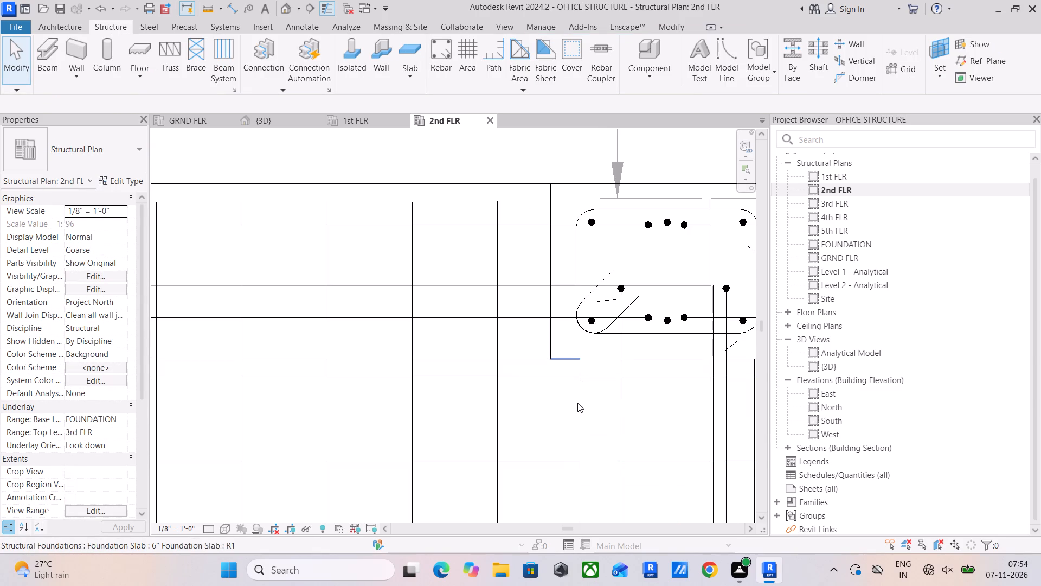
pyautogui.scroll(-2, 599, 432)
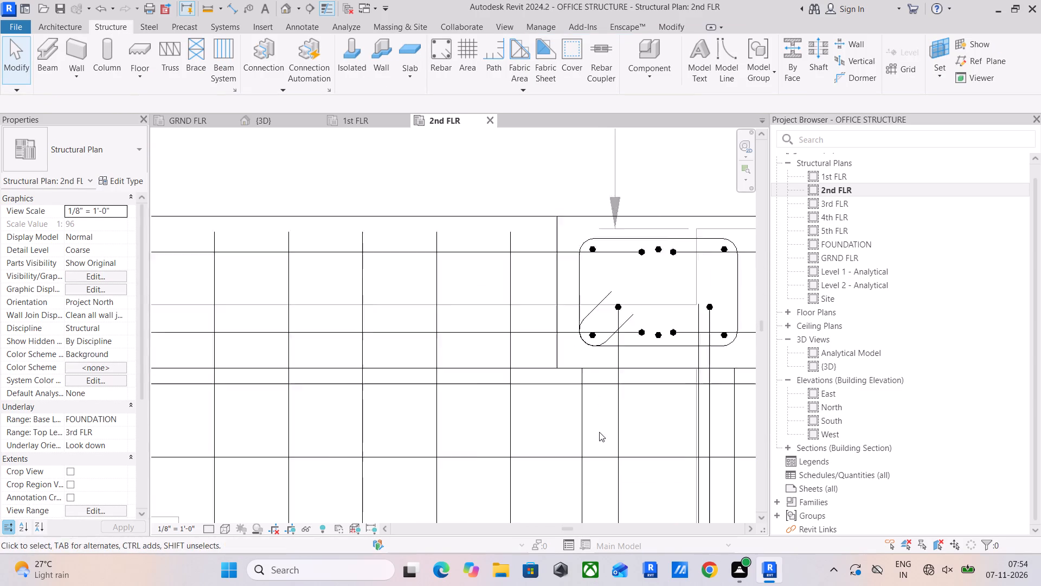
pyautogui.scroll(-1, 599, 432)
pyautogui.moveTo(607, 428); pyautogui.dragTo(545, 415, button='middle')
pyautogui.scroll(4, 616, 349)
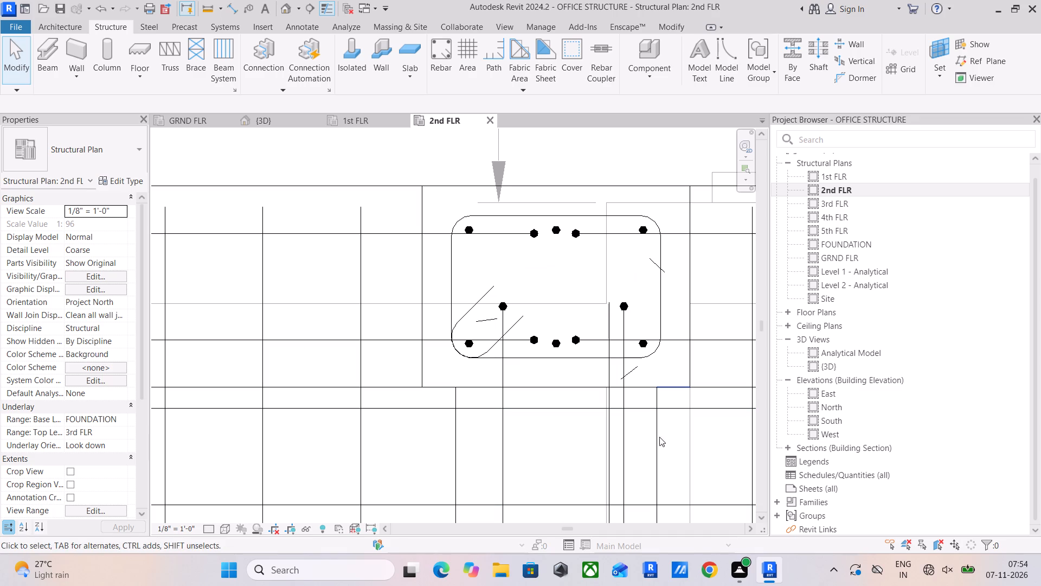
pyautogui.click(657, 456)
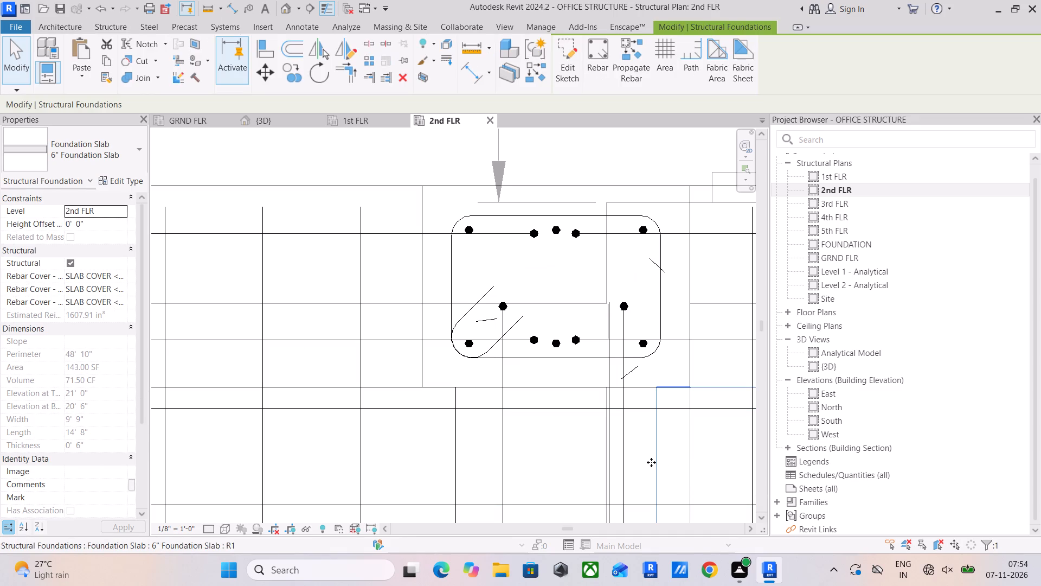
pyautogui.click(651, 462)
pyautogui.scroll(-4, 641, 443)
pyautogui.moveTo(641, 443); pyautogui.dragTo(629, 368, button='middle')
pyautogui.click(629, 368)
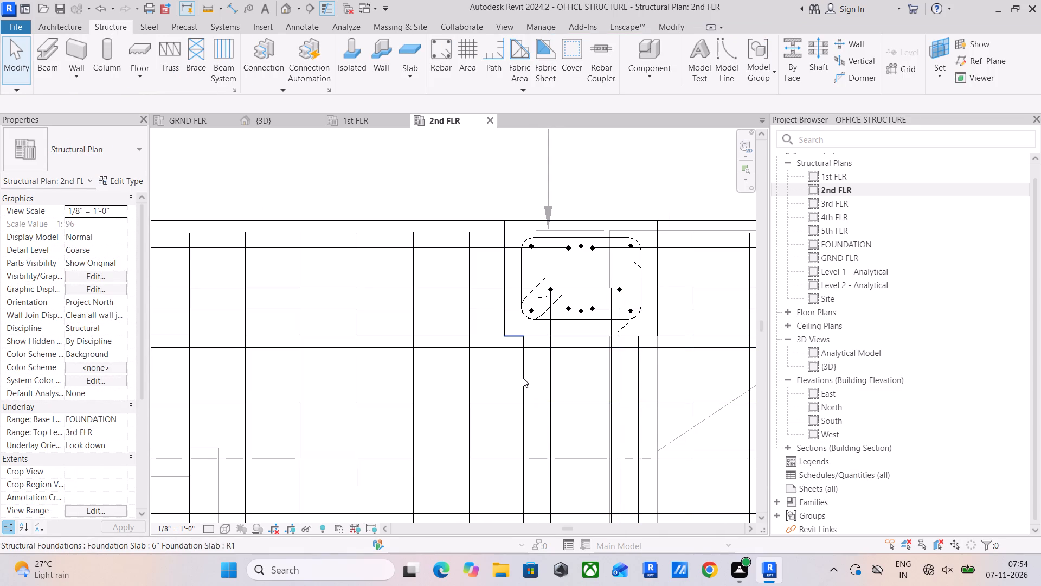
pyautogui.click(624, 290)
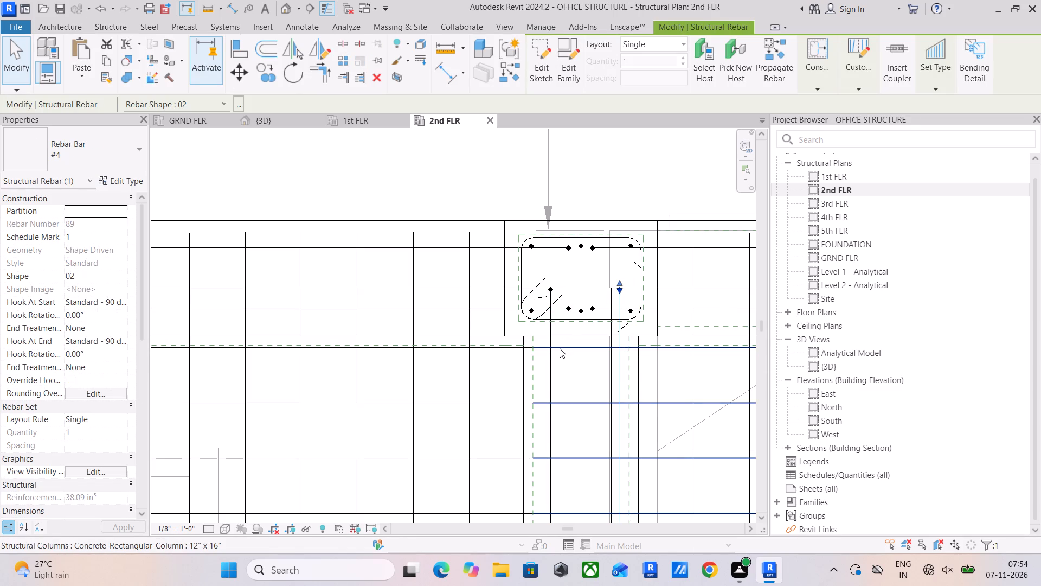
pyautogui.scroll(-4, 568, 367)
pyautogui.moveTo(569, 367); pyautogui.dragTo(556, 192, button='middle')
pyautogui.scroll(-8, 570, 252)
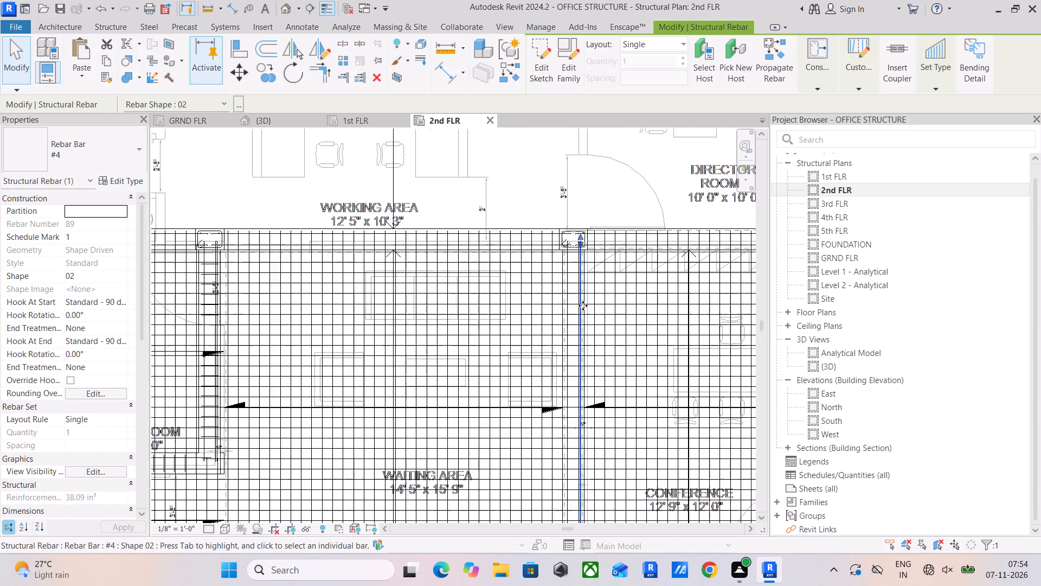
pyautogui.moveTo(583, 307); pyautogui.dragTo(573, 171, button='middle')
pyautogui.moveTo(564, 230); pyautogui.dragTo(650, 266, button='middle')
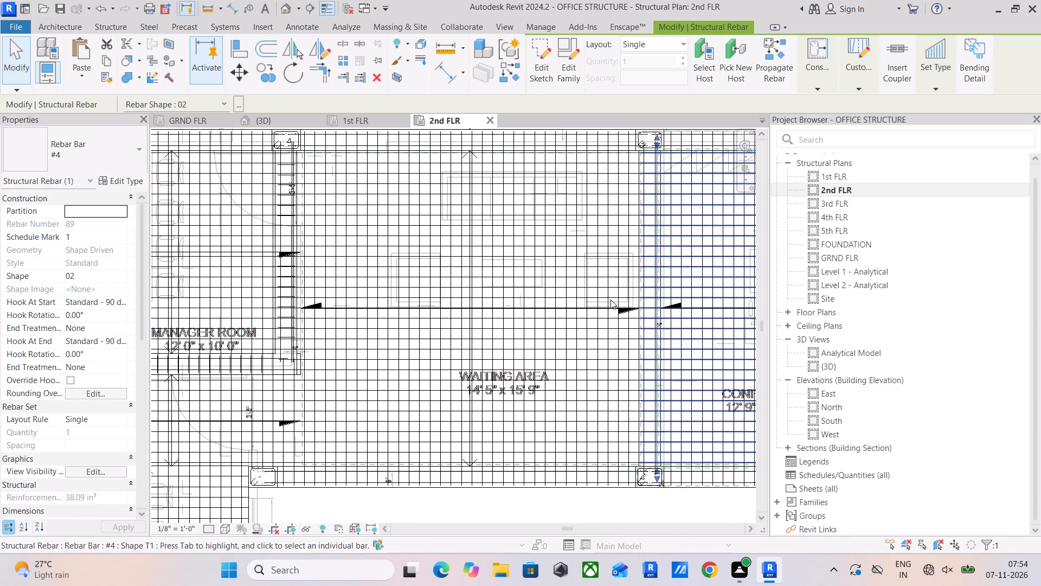
pyautogui.scroll(11, 709, 470)
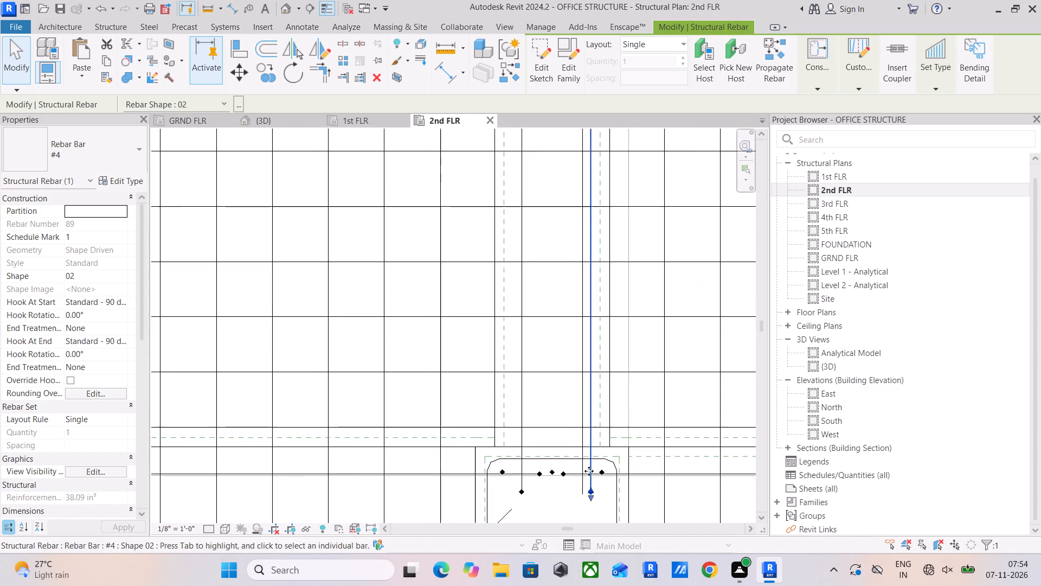
pyautogui.scroll(5, 589, 471)
pyautogui.moveTo(579, 477); pyautogui.dragTo(641, 368, button='middle')
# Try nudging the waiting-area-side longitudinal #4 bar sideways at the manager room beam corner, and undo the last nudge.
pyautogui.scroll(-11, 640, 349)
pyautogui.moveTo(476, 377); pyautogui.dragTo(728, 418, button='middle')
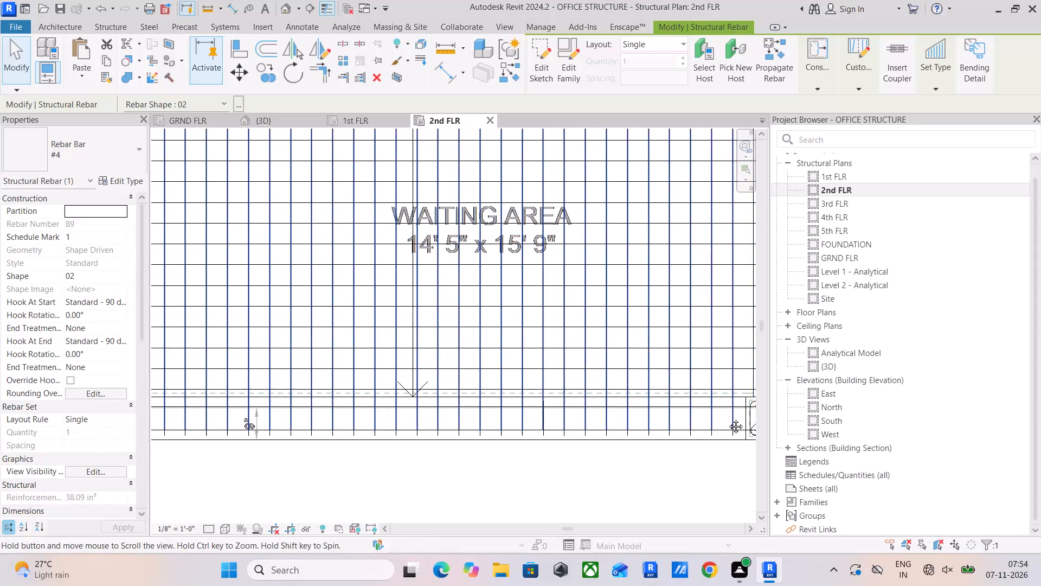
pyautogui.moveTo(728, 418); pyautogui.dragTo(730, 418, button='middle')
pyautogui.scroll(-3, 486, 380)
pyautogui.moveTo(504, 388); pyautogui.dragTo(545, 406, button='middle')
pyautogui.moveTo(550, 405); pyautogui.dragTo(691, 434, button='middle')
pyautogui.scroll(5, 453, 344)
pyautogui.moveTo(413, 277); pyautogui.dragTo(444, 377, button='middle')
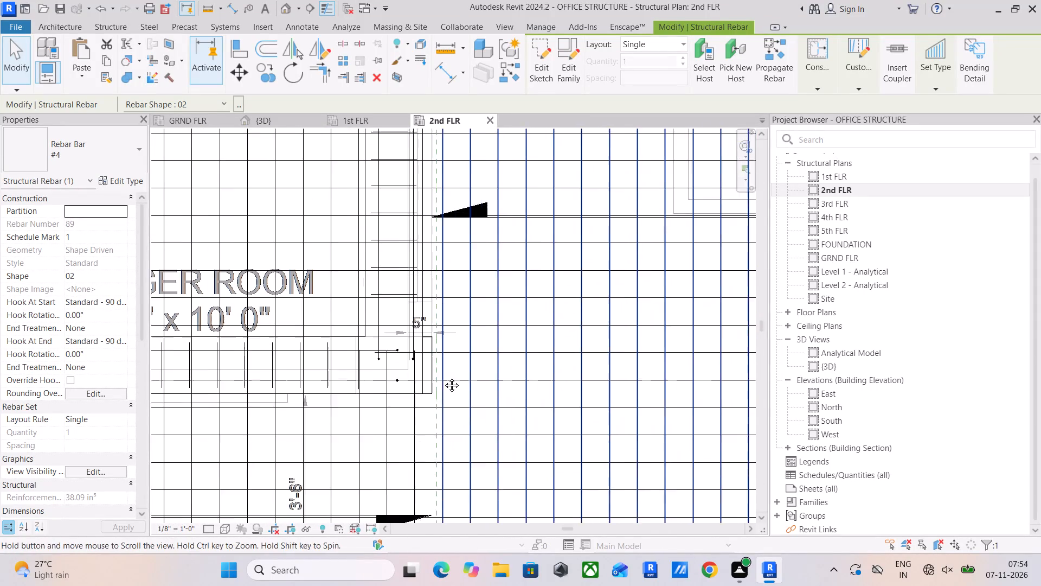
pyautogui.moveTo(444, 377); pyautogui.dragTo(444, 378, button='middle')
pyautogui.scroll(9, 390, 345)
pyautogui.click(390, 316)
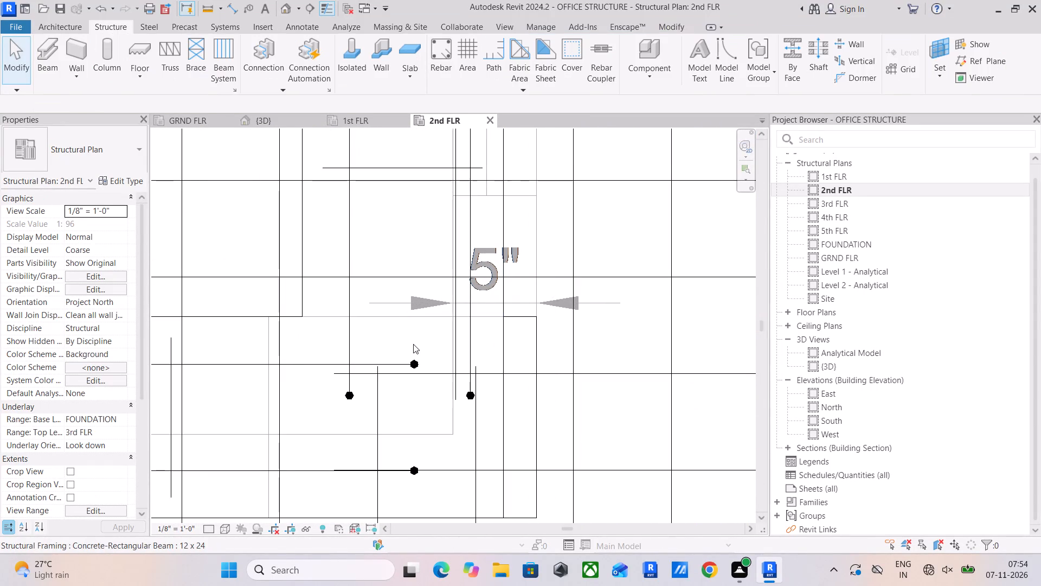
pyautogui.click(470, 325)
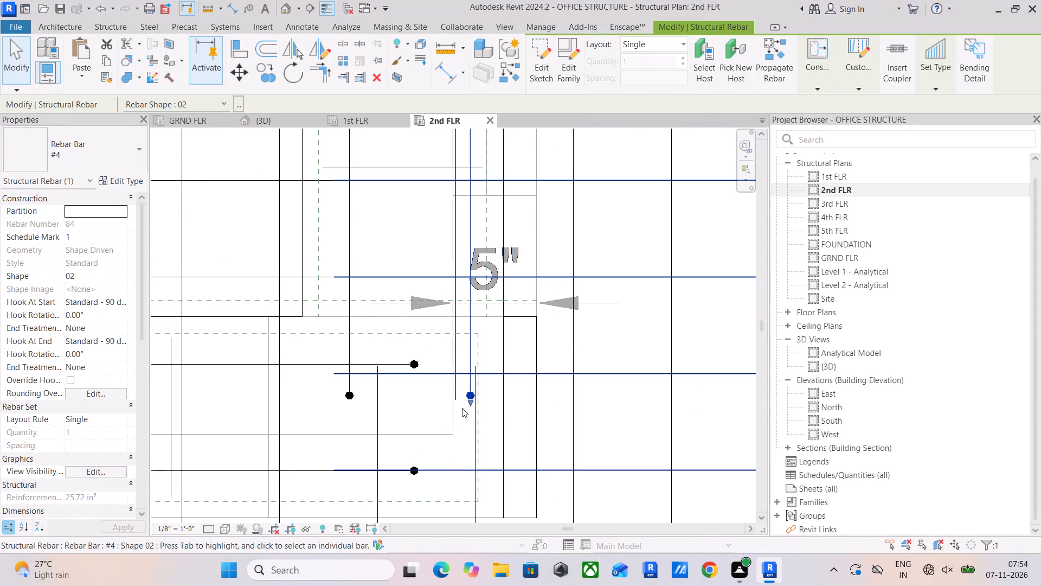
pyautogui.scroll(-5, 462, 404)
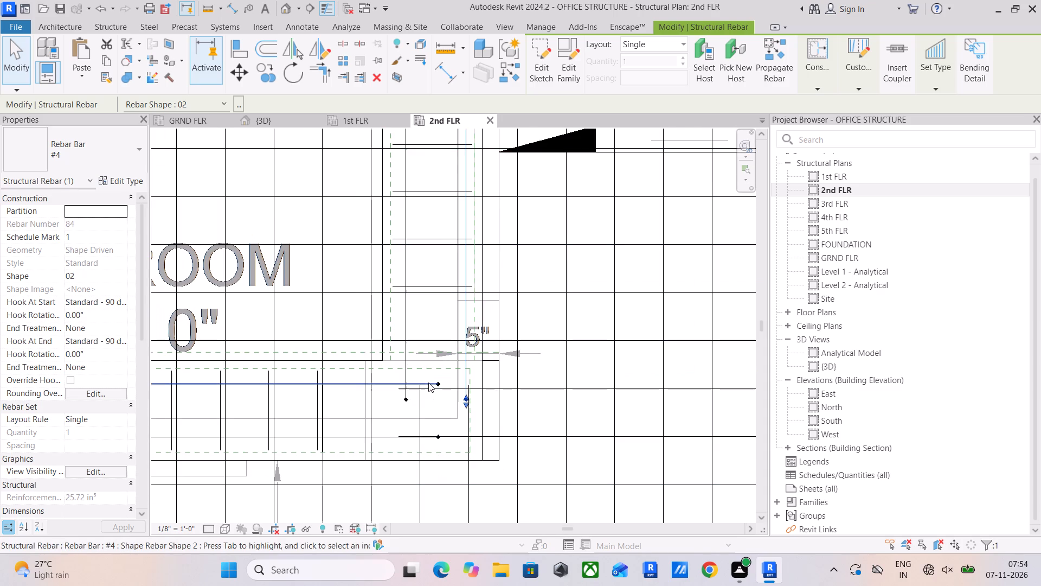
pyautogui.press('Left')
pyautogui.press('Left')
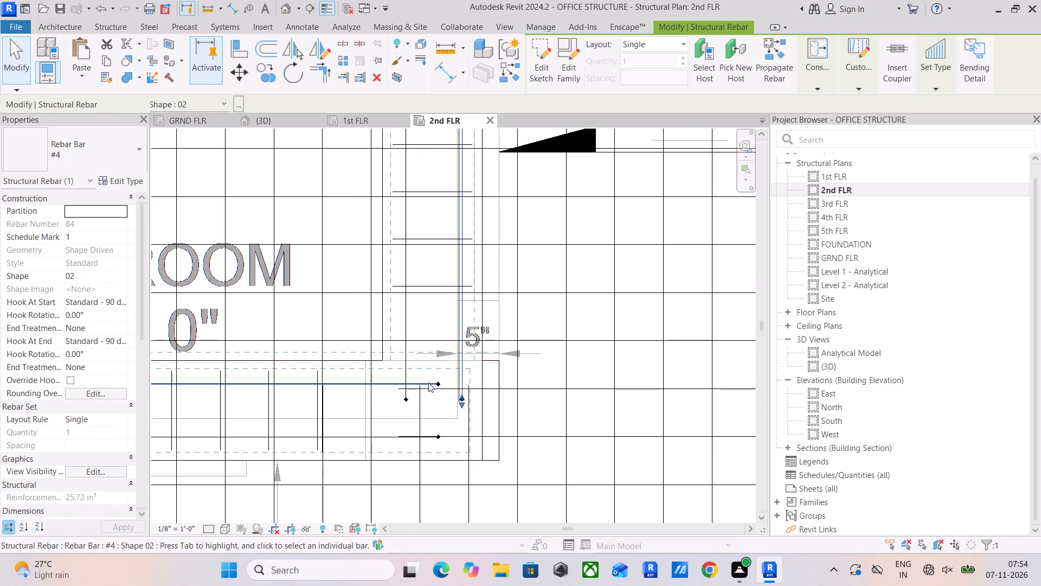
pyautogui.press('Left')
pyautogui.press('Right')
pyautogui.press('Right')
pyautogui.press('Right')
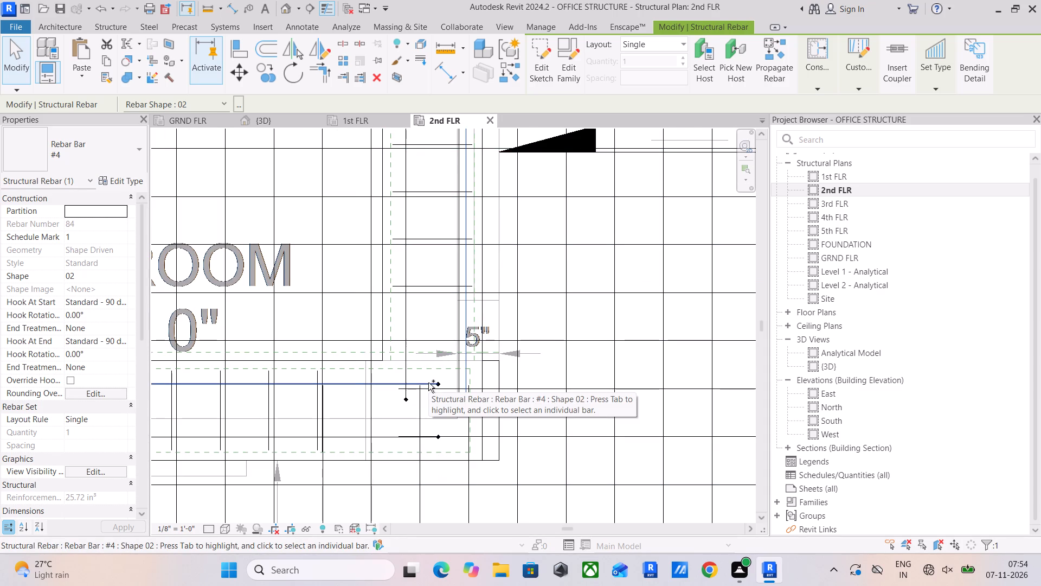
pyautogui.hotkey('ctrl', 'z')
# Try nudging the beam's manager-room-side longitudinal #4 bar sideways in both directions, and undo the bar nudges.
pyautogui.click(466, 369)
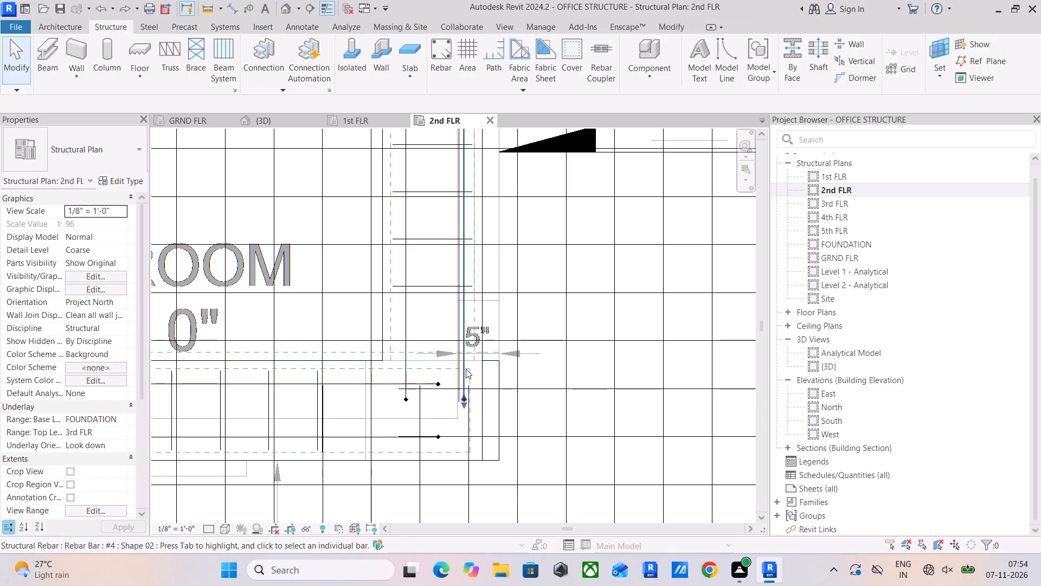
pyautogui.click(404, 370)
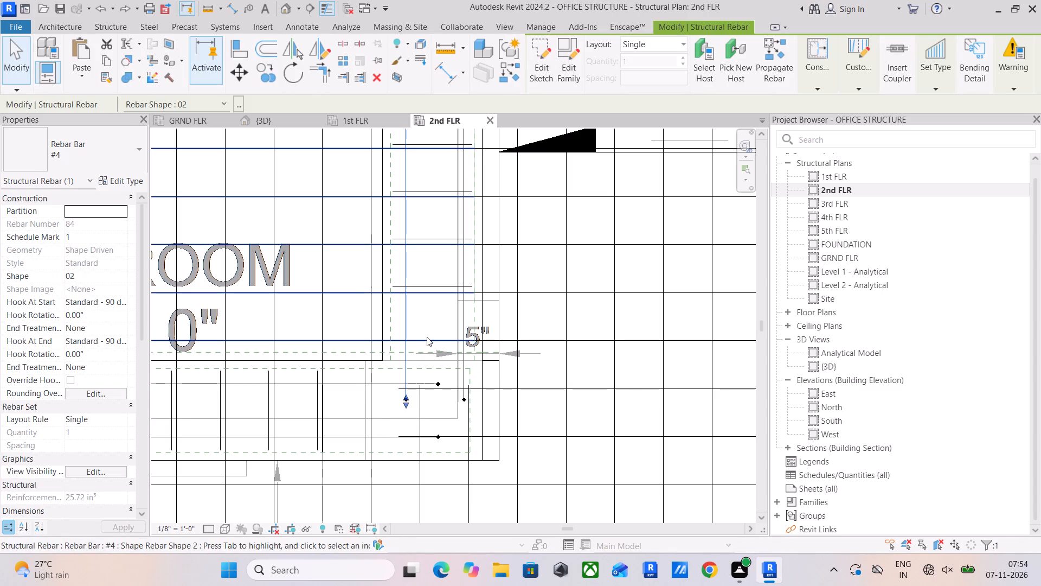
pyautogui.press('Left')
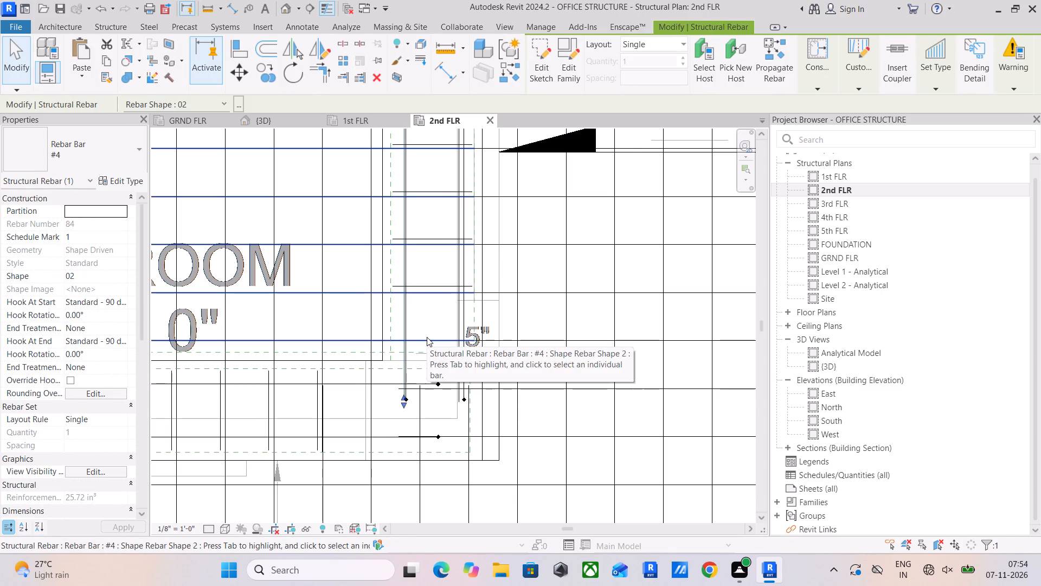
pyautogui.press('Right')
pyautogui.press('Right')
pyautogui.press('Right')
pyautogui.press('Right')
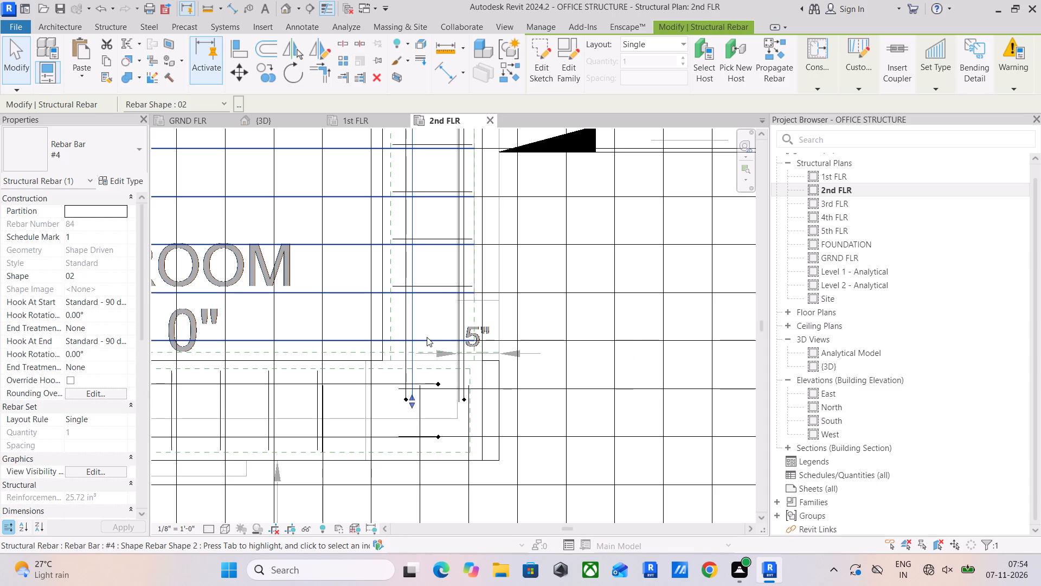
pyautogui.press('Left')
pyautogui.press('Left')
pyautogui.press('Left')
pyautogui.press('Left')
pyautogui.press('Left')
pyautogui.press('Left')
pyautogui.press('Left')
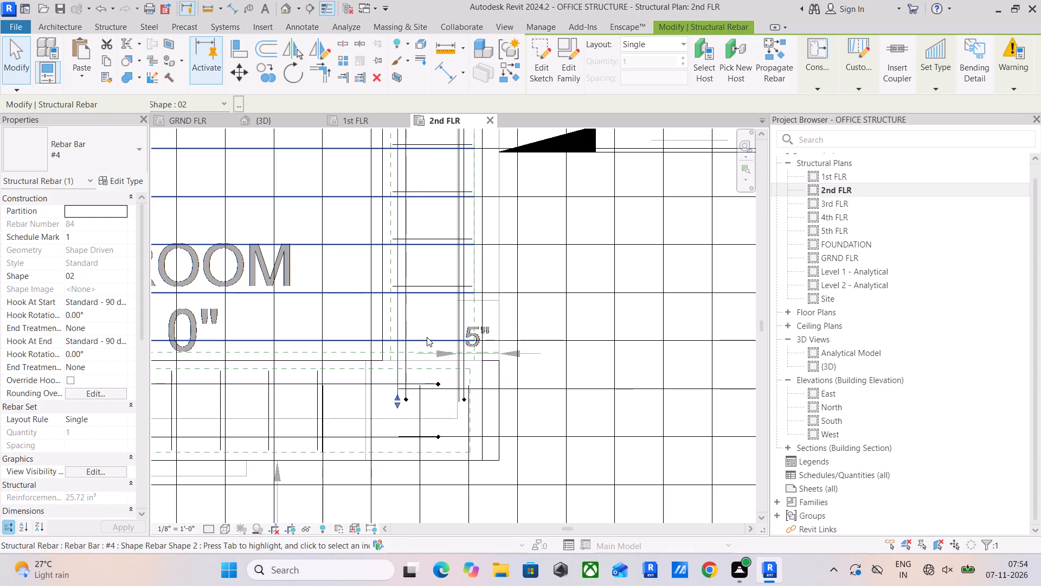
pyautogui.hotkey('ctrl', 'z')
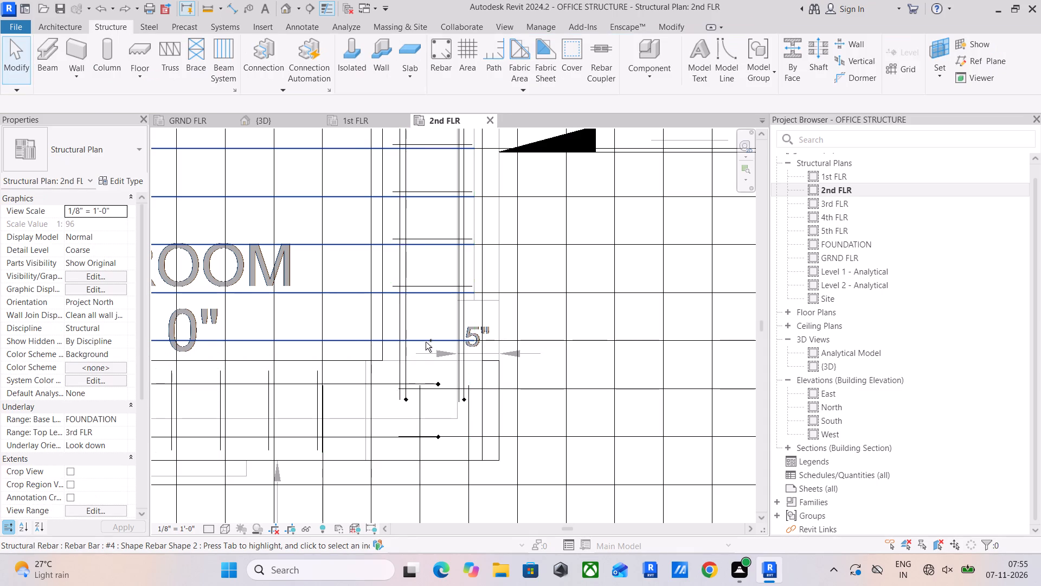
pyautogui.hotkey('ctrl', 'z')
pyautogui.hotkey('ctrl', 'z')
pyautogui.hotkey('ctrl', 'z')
# Examine the 12 x 24 beam between manager room and waiting area along its length, including its rebar at the working-area-side column.
pyautogui.scroll(-2, 414, 374)
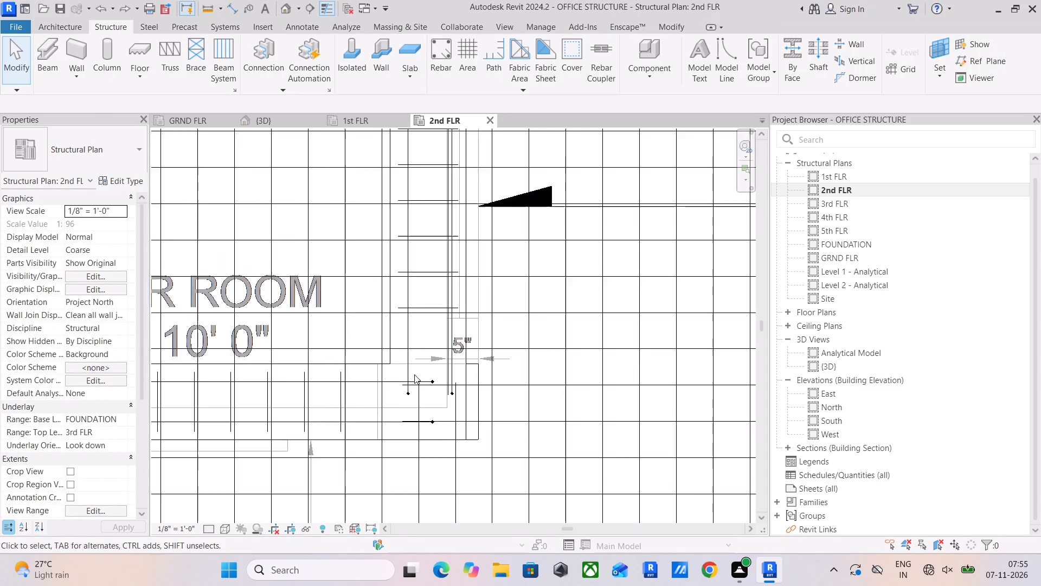
pyautogui.scroll(-1, 414, 374)
pyautogui.moveTo(415, 373); pyautogui.dragTo(394, 482, button='middle')
pyautogui.scroll(-4, 404, 423)
pyautogui.moveTo(419, 358); pyautogui.dragTo(392, 524, button='middle')
pyautogui.moveTo(391, 410); pyautogui.dragTo(390, 445, button='middle')
pyautogui.scroll(3, 380, 322)
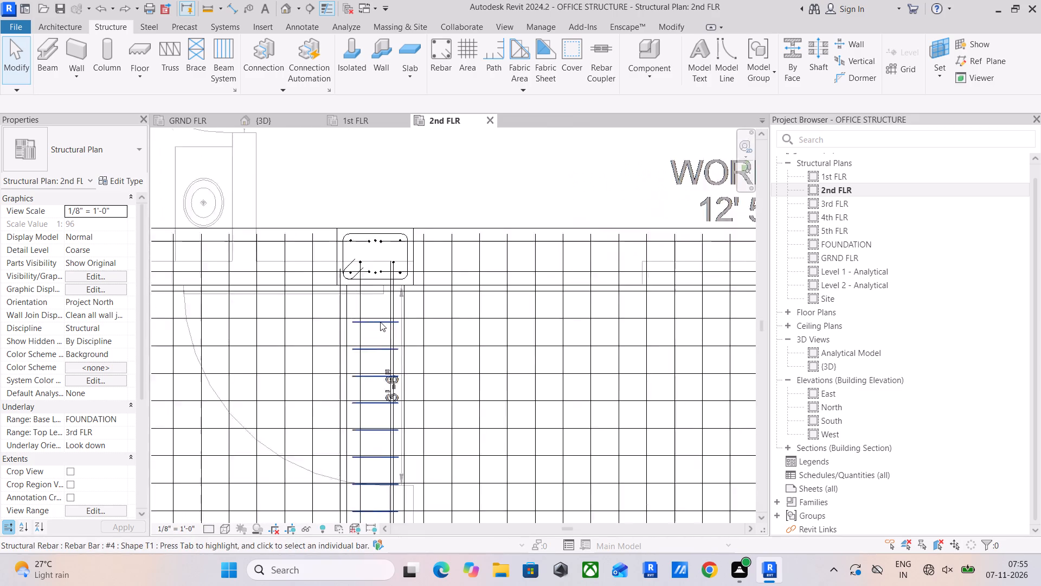
pyautogui.scroll(6, 380, 322)
pyautogui.scroll(-10, 363, 303)
pyautogui.moveTo(358, 340); pyautogui.dragTo(402, 228, button='middle')
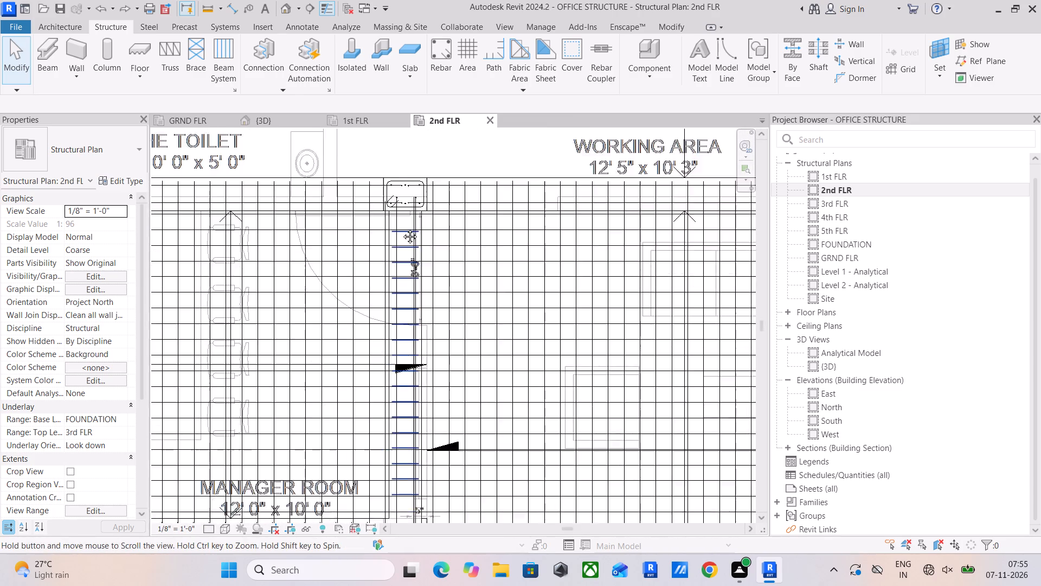
pyautogui.moveTo(402, 228); pyautogui.dragTo(402, 226, button='middle')
pyautogui.scroll(-8, 401, 293)
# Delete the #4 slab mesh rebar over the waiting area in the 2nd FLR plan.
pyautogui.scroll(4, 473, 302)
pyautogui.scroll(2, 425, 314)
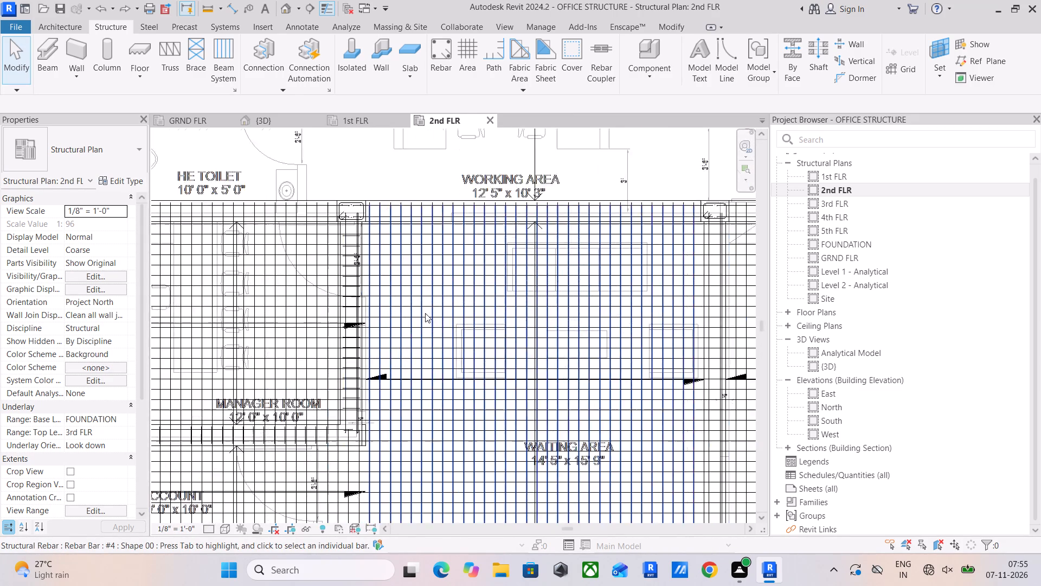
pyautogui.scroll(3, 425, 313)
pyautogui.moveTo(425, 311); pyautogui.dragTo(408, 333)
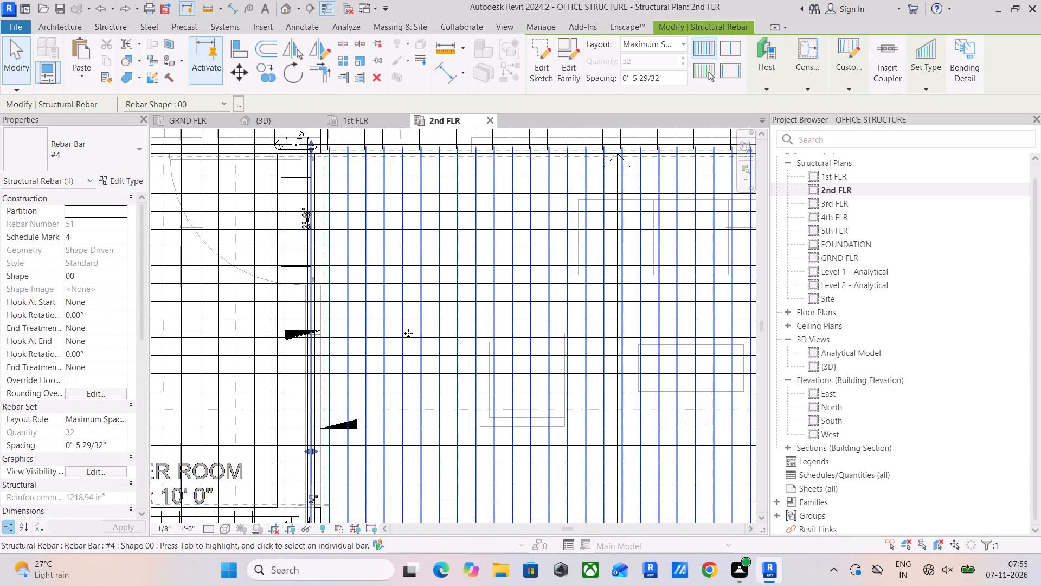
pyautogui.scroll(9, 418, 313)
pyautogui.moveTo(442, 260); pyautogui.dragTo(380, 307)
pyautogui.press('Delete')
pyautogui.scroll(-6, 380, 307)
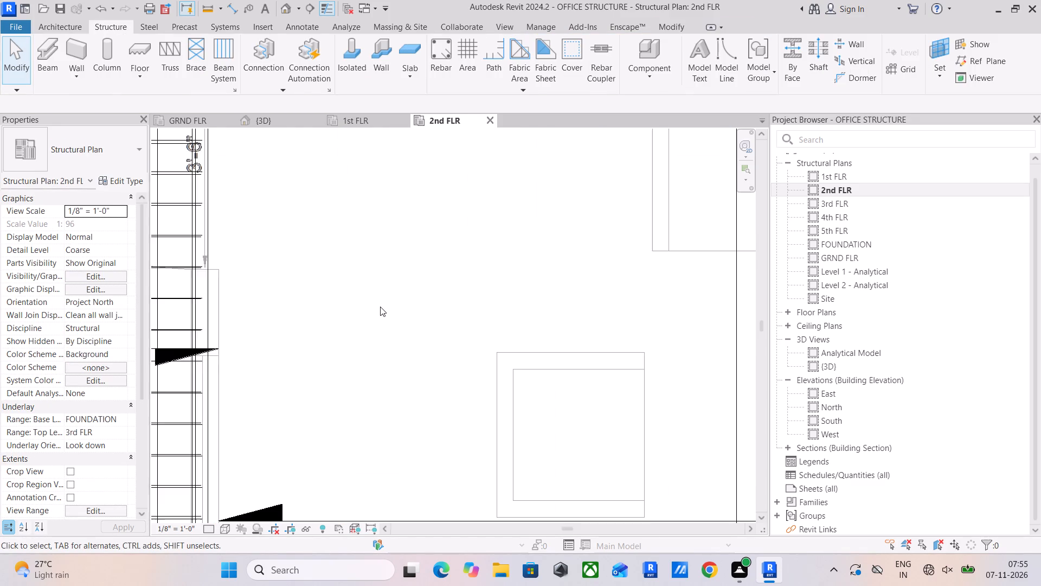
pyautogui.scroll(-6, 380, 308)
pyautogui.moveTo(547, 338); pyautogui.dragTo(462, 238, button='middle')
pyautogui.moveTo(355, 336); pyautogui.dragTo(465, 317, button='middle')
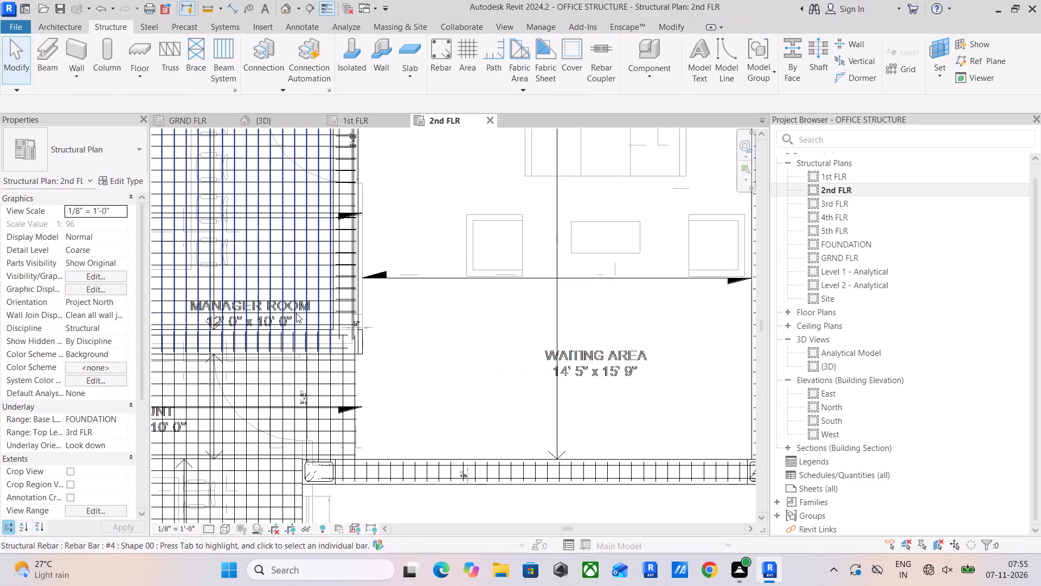
# Undo the recent 2nd FLR edits, back past the slab mesh rebar and pasted manager room beam, to the account-side slab's boundary sketch.
pyautogui.hotkey('ctrl', 'z')
pyautogui.hotkey('ctrl', 'z')
pyautogui.hotkey('ctrl', 'z')
pyautogui.hotkey('ctrl', 'z')
pyautogui.hotkey('ctrl', 'z')
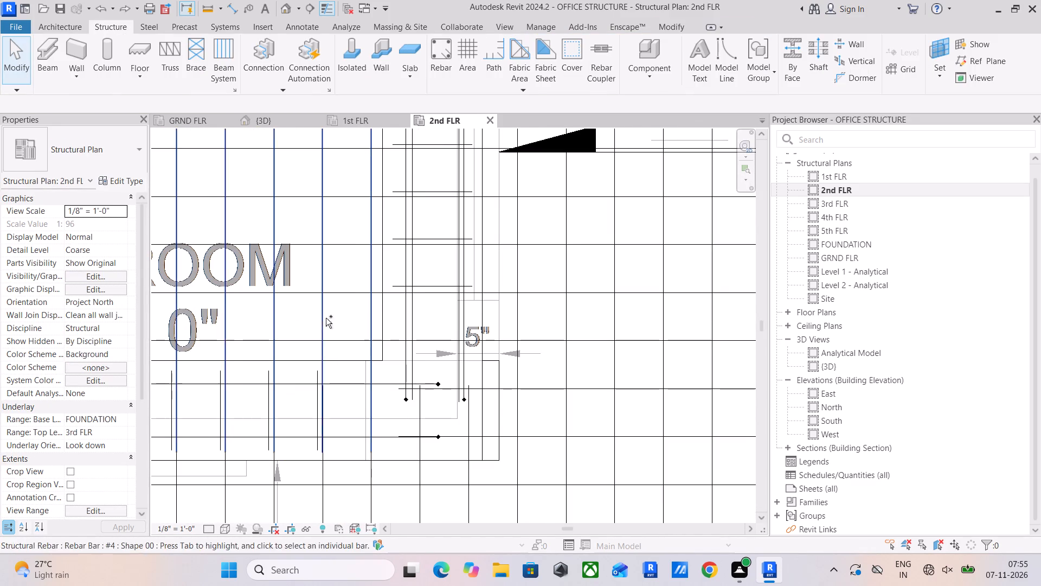
pyautogui.hotkey('ctrl', 'z')
pyautogui.hotkey('ctrl', 'z')
pyautogui.hotkey('ctrl', 'z')
pyautogui.hotkey('ctrl', 'z')
pyautogui.hotkey('ctrl', 'z')
pyautogui.hotkey('ctrl', 'z')
pyautogui.hotkey('ctrl', 'z')
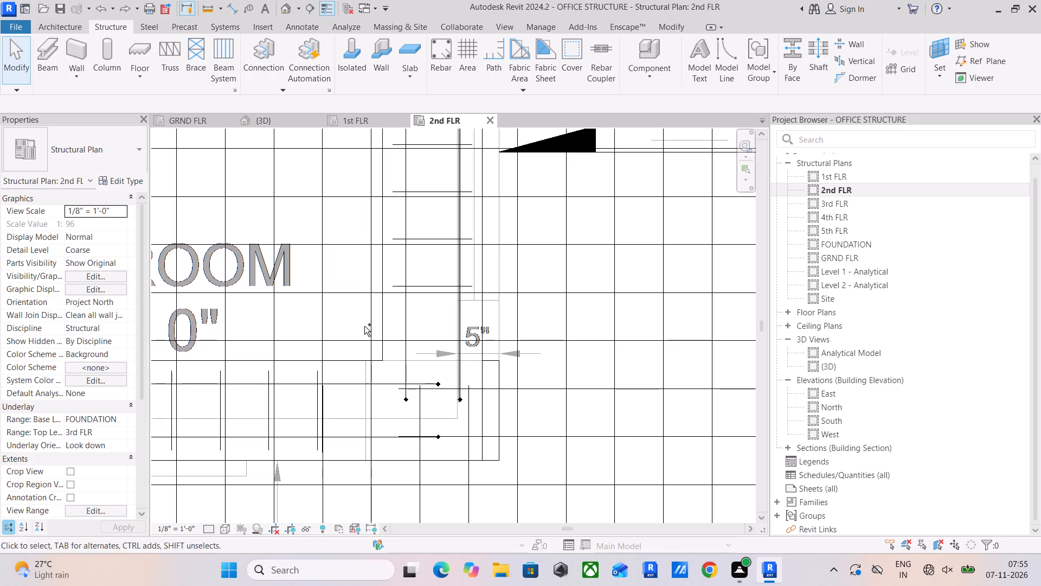
pyautogui.hotkey('ctrl', 'z')
pyautogui.hotkey('ctrl', 'z')
pyautogui.hotkey('ctrl', 'z')
pyautogui.hotkey('ctrl', 'z')
pyautogui.hotkey('ctrl', 'z')
pyautogui.hotkey('ctrl', 'z')
pyautogui.hotkey('ctrl', 'z')
pyautogui.hotkey('ctrl', 'z')
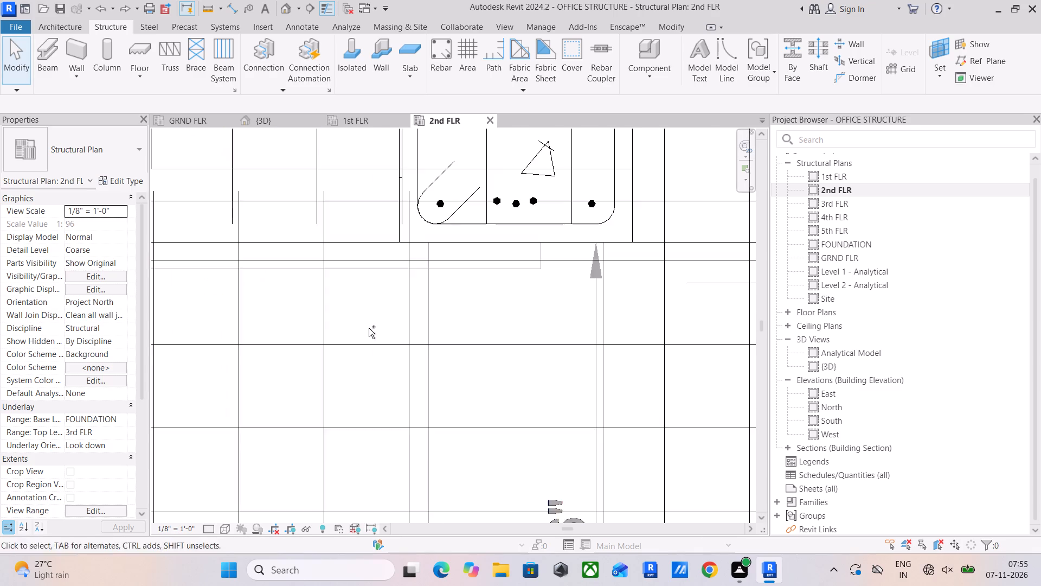
pyautogui.hotkey('ctrl', 'z')
pyautogui.hotkey('ctrl', 'z')
pyautogui.hotkey('ctrl', 'z')
pyautogui.hotkey('ctrl', 'z')
pyautogui.hotkey('ctrl', 'z')
pyautogui.hotkey('ctrl', 'z')
pyautogui.hotkey('ctrl', 'z')
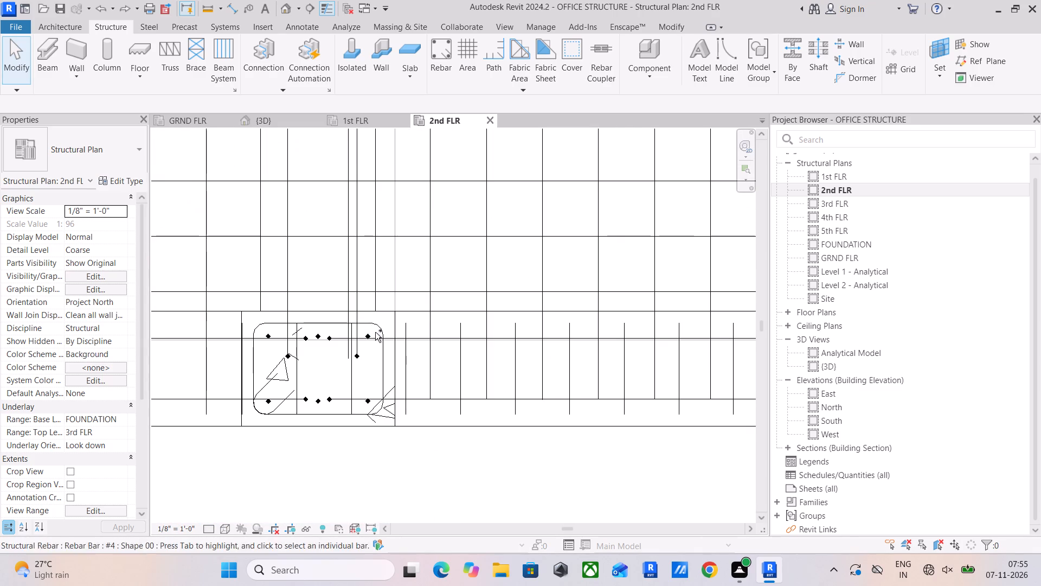
pyautogui.hotkey('ctrl', 'z')
pyautogui.hotkey('ctrl', 'z')
pyautogui.hotkey('ctrl', 'z')
pyautogui.hotkey('ctrl', 'z')
pyautogui.hotkey('ctrl', 'z')
pyautogui.hotkey('ctrl', 'z')
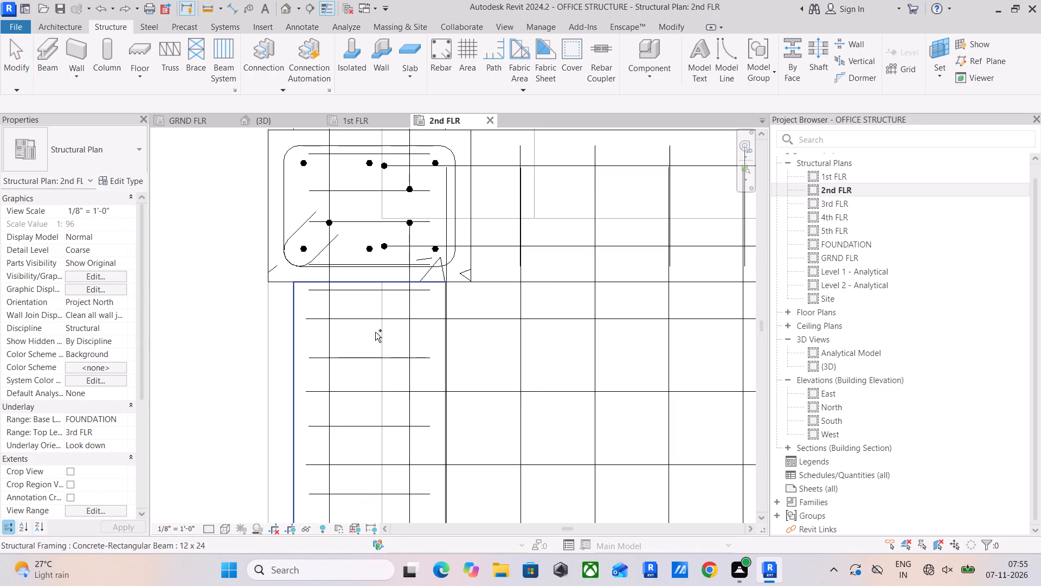
pyautogui.hotkey('ctrl', 'z')
pyautogui.hotkey('ctrl', 'z')
pyautogui.hotkey('ctrl', 'z')
pyautogui.hotkey('ctrl', 'z')
pyautogui.hotkey('ctrl', 'z')
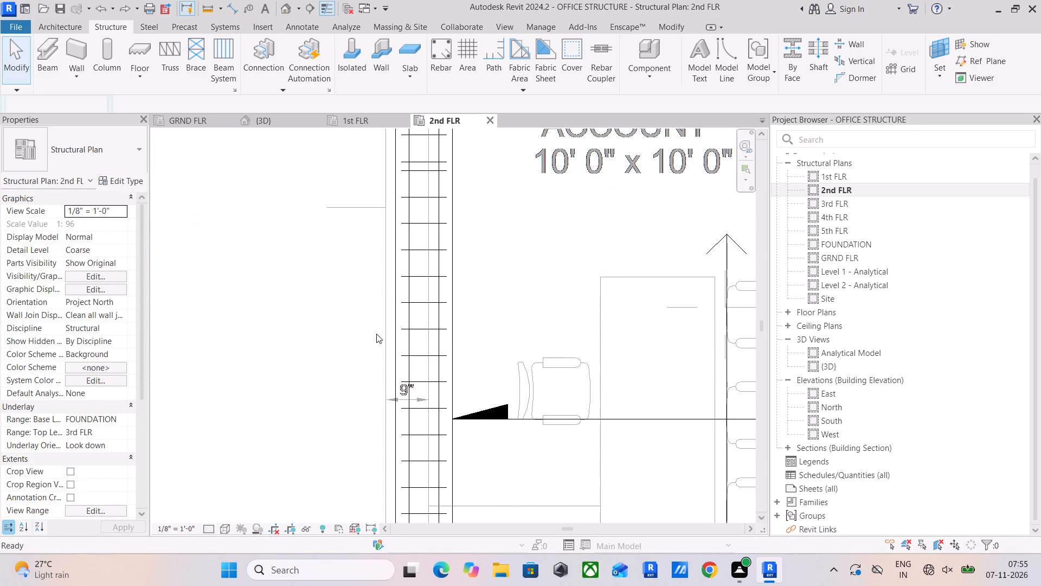
# Finish the boundary sketch of the 6" foundation slab at the account room on 2nd FLR.
pyautogui.scroll(-14, 502, 383)
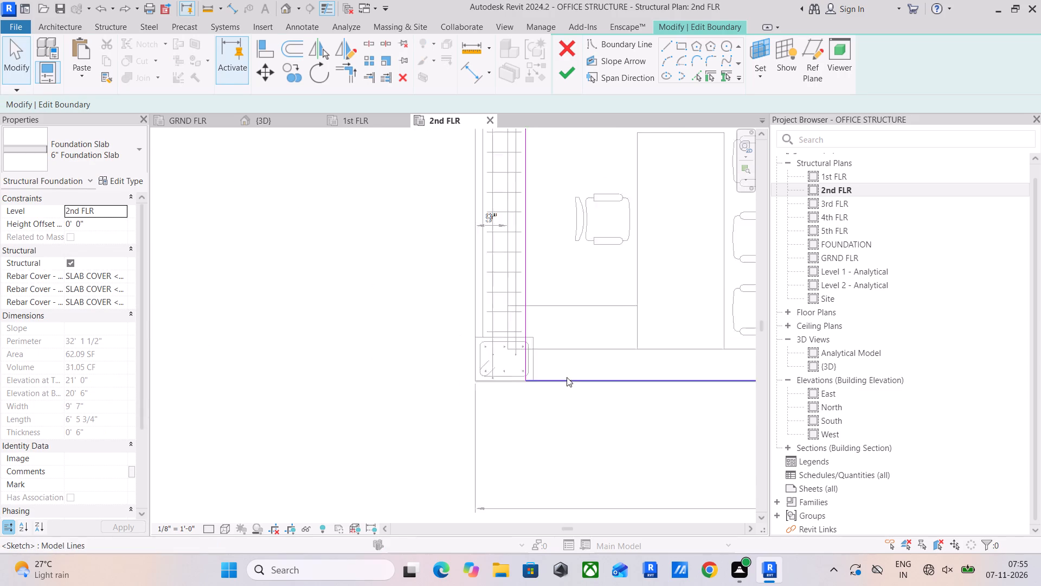
pyautogui.scroll(-2, 567, 377)
pyautogui.moveTo(571, 379); pyautogui.dragTo(393, 469, button='middle')
pyautogui.scroll(-4, 490, 419)
pyautogui.click(570, 73)
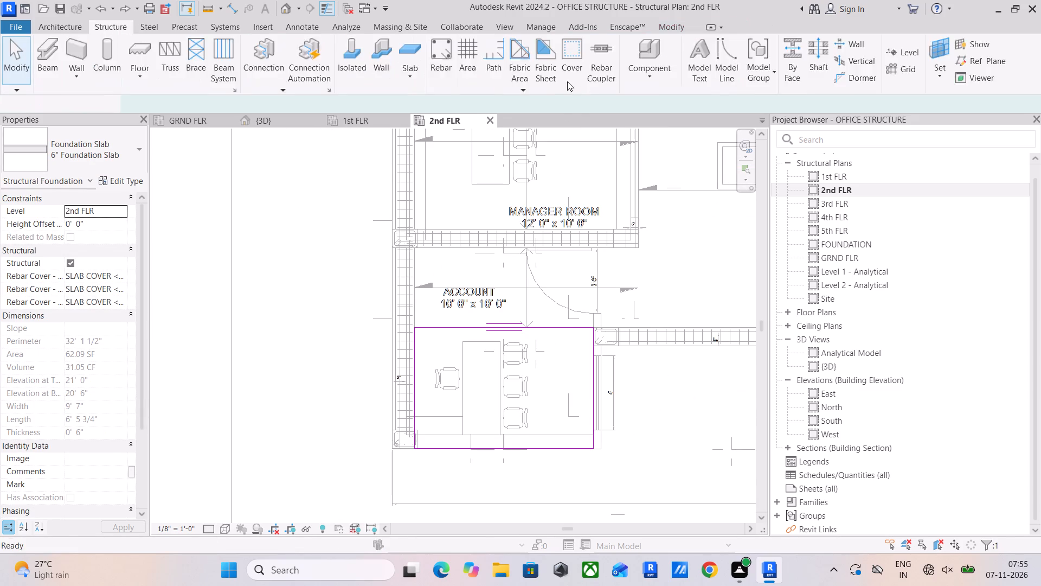
pyautogui.moveTo(608, 332); pyautogui.dragTo(532, 376, button='middle')
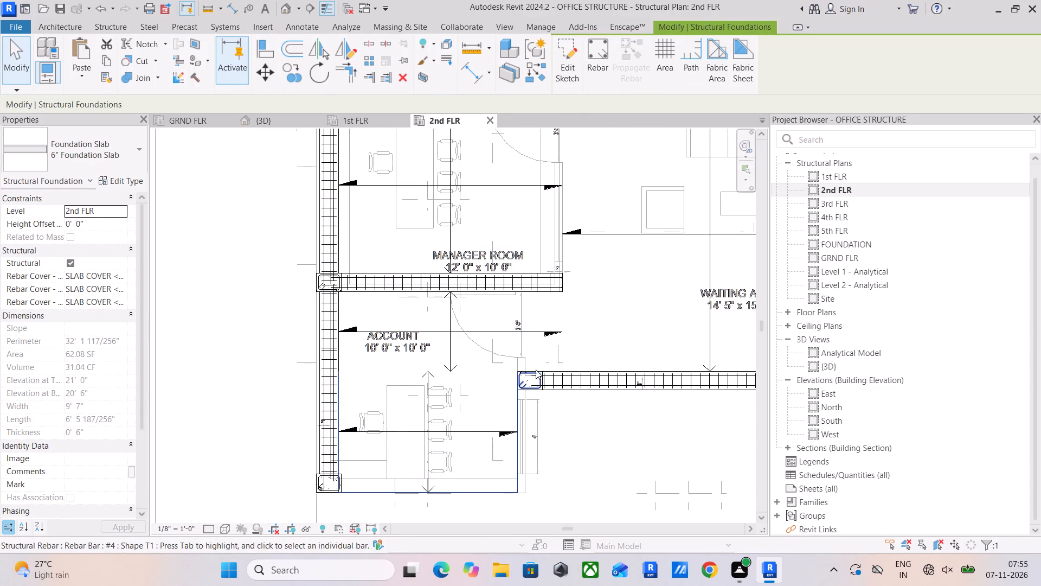
pyautogui.moveTo(536, 369); pyautogui.dragTo(499, 517, button='middle')
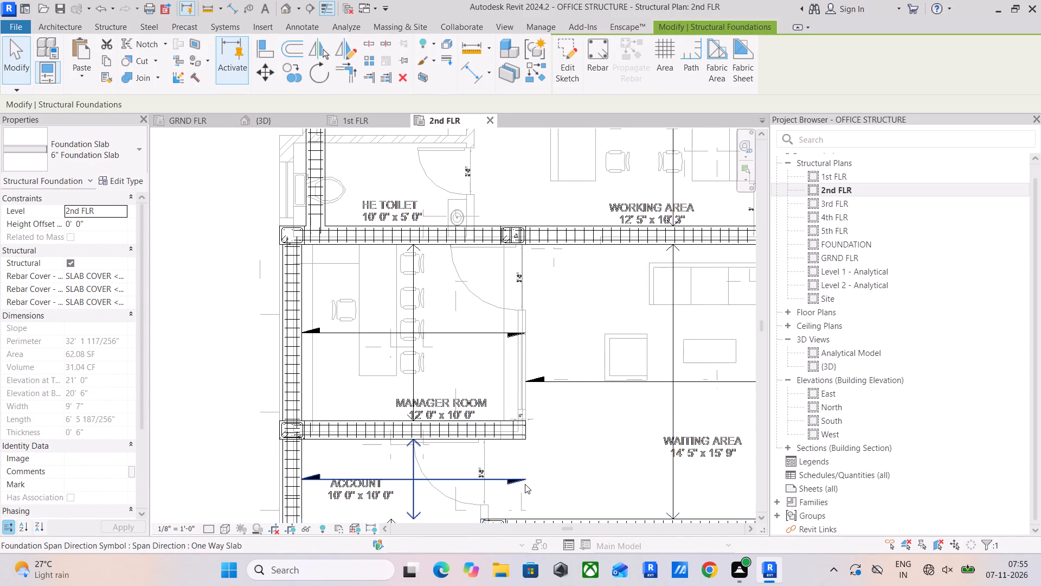
pyautogui.scroll(-4, 530, 375)
pyautogui.moveTo(502, 387); pyautogui.dragTo(497, 396, button='middle')
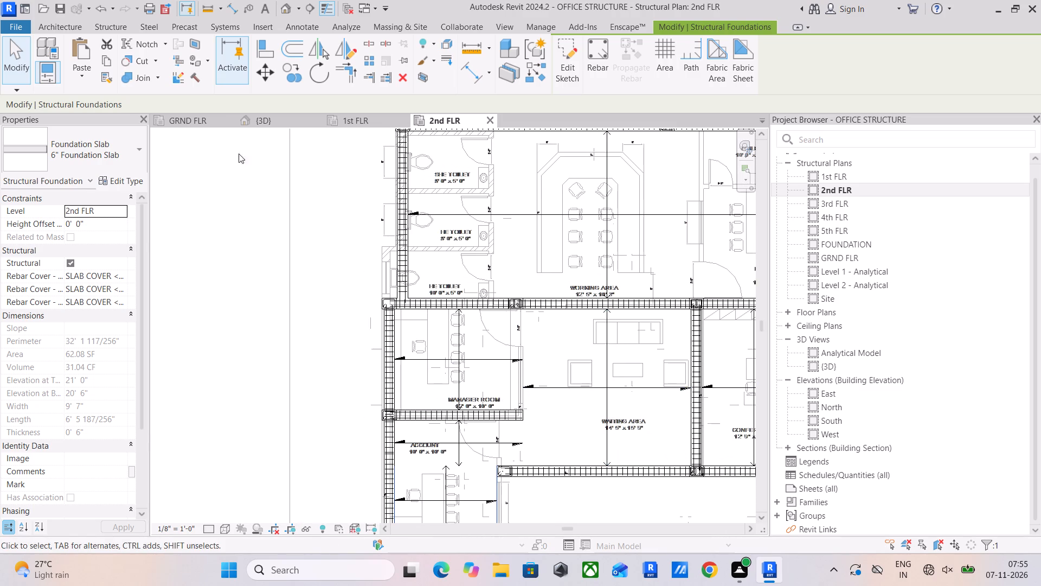
# In the GRND FLR plan, temporarily hide the #4 slab mesh rebar over the waiting area, manager room and working area.
pyautogui.click(208, 122)
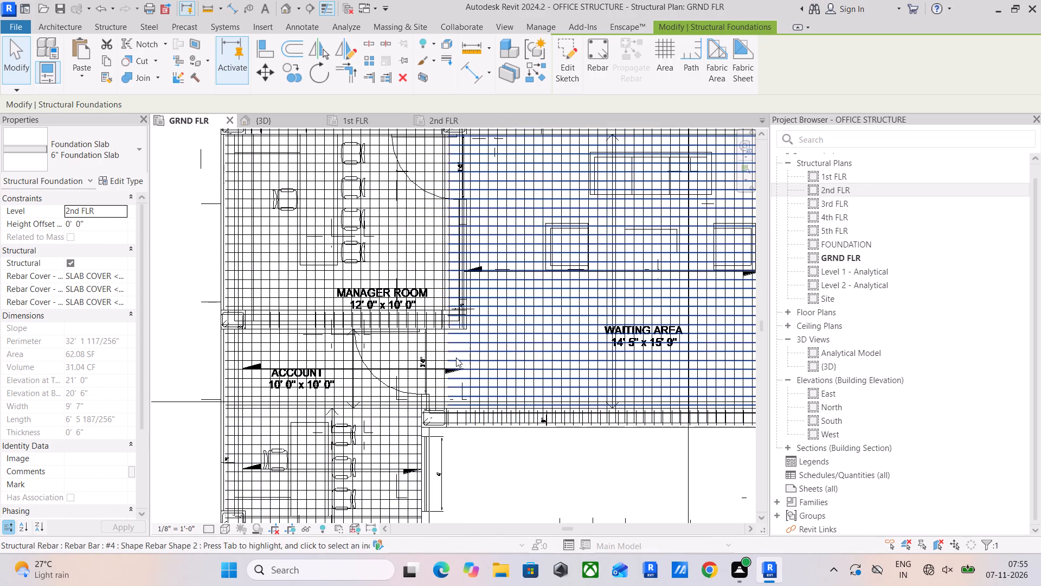
pyautogui.moveTo(456, 374); pyautogui.dragTo(456, 462, button='middle')
pyautogui.scroll(7, 499, 295)
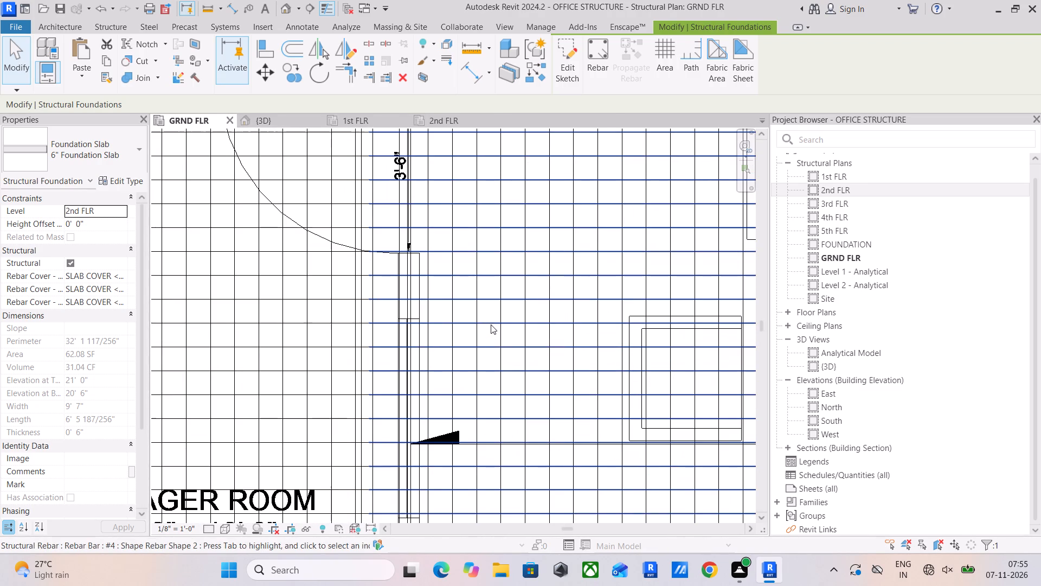
pyautogui.moveTo(490, 313); pyautogui.dragTo(468, 334)
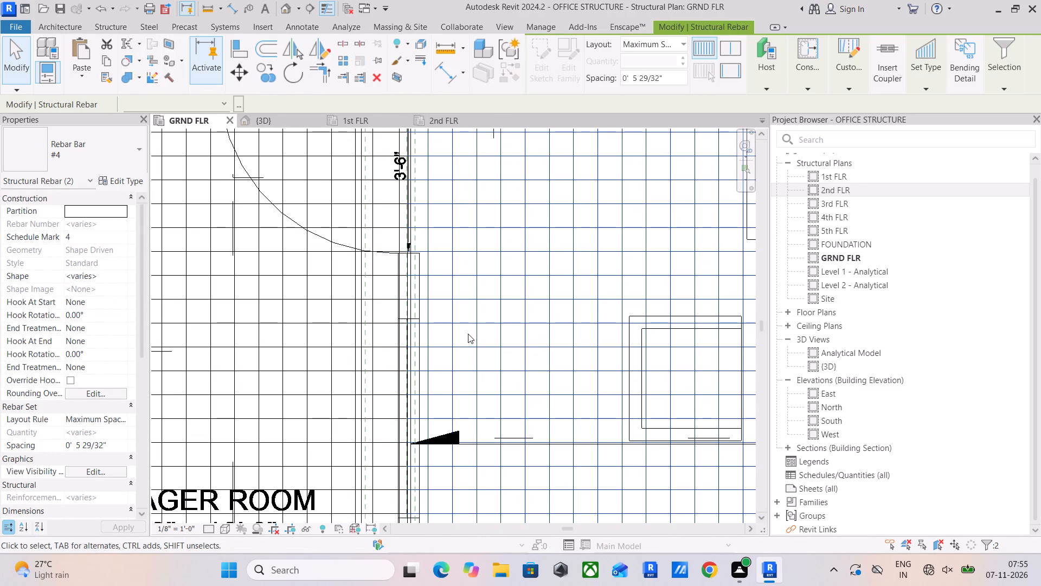
pyautogui.write('hh')
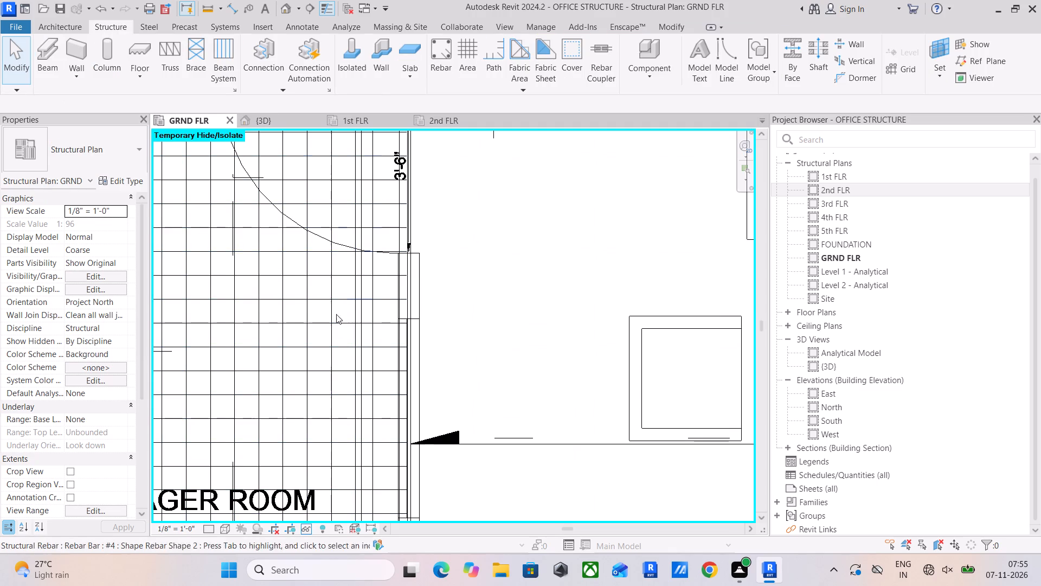
pyautogui.moveTo(344, 313); pyautogui.dragTo(320, 338)
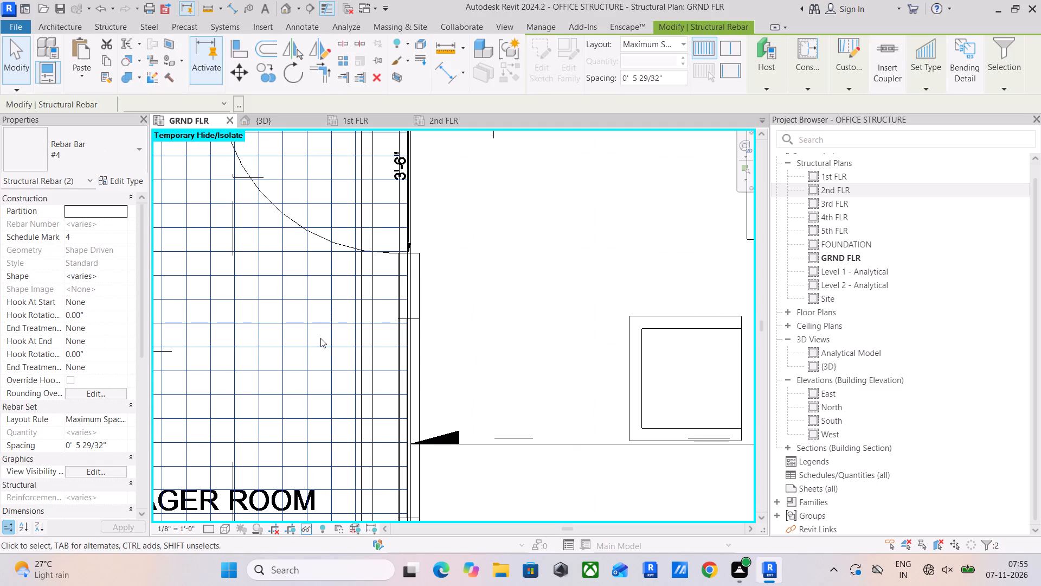
pyautogui.write('hh')
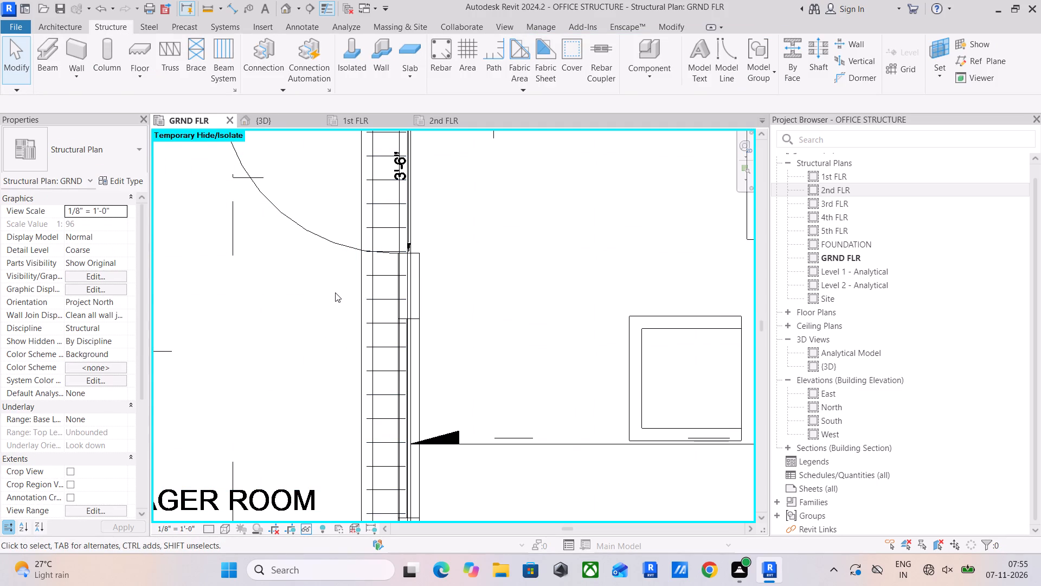
pyautogui.scroll(-5, 335, 292)
pyautogui.moveTo(345, 225); pyautogui.dragTo(346, 290, button='middle')
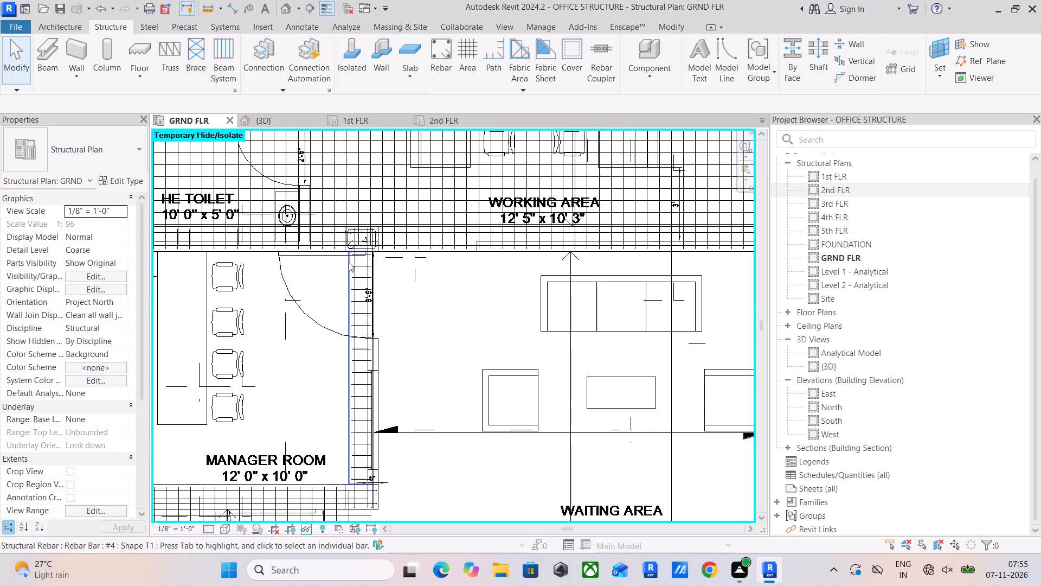
pyautogui.scroll(9, 358, 190)
pyautogui.moveTo(377, 194); pyautogui.dragTo(352, 233)
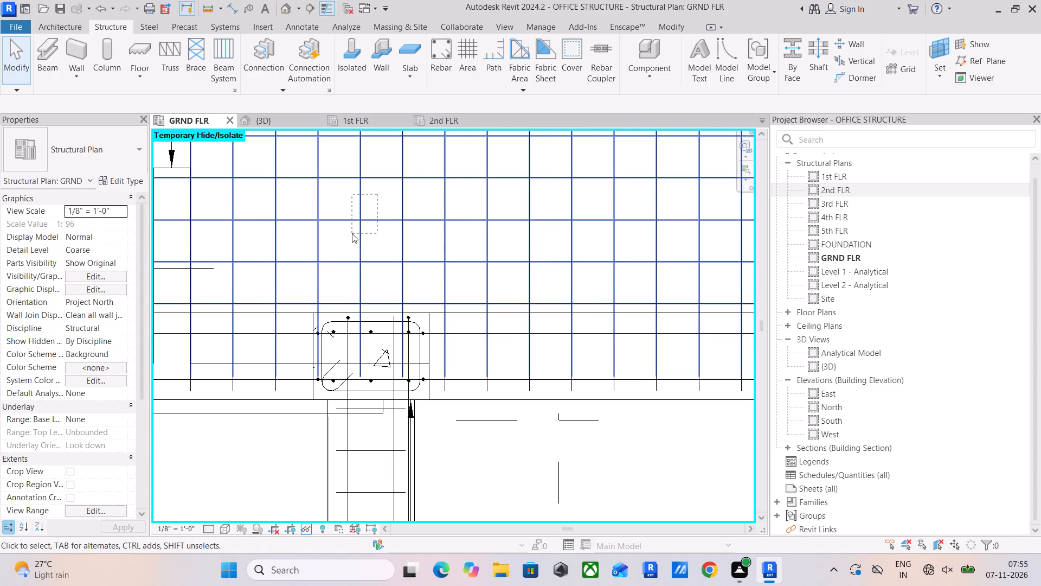
pyautogui.write('hh')
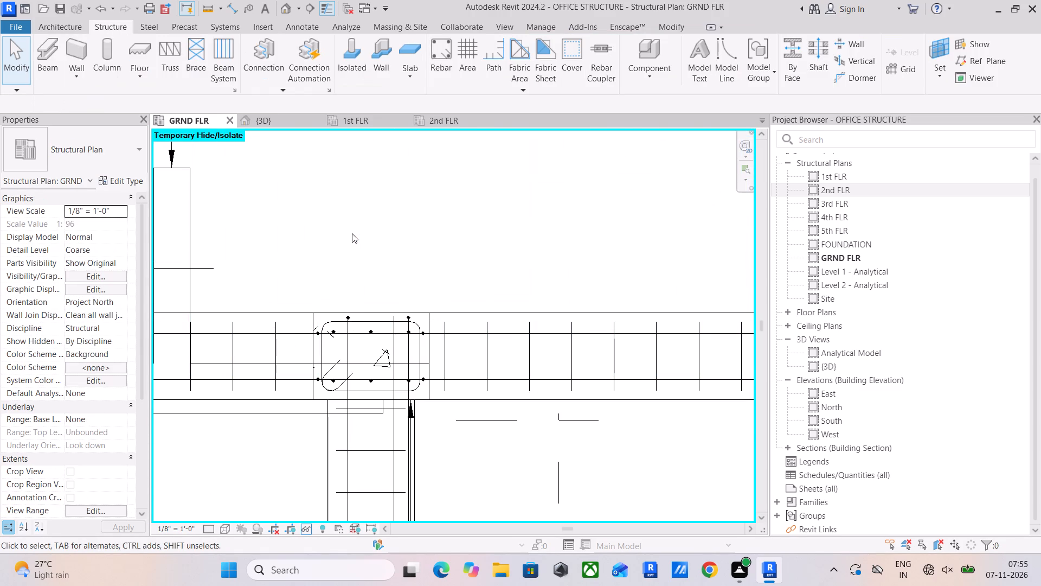
# Copy the manager room's waiting-area-side beam and its rebar from GRND FLR and paste them aligned to the 2nd FLR level.
pyautogui.scroll(-13, 352, 233)
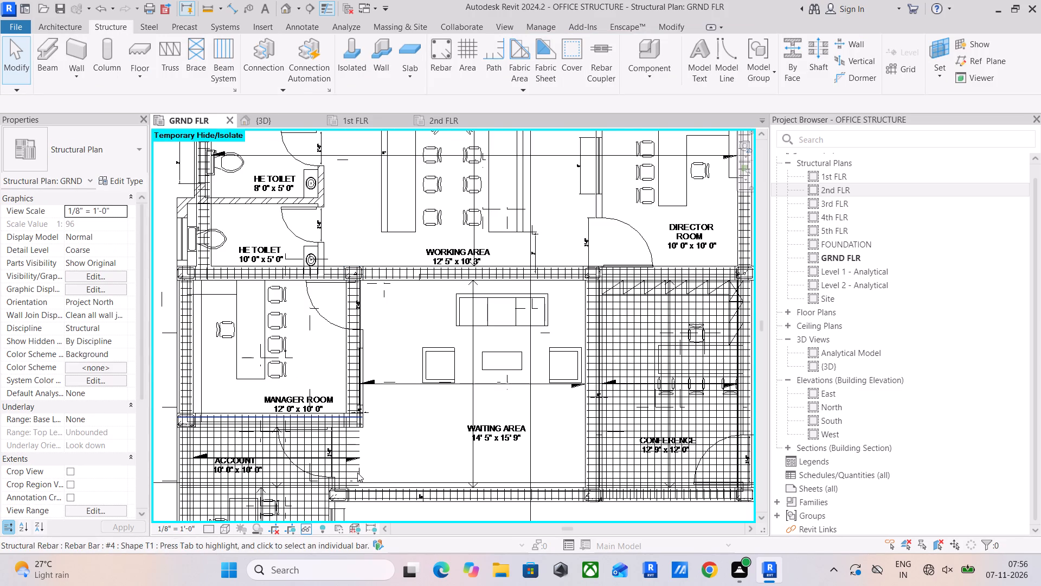
pyautogui.moveTo(339, 237); pyautogui.dragTo(387, 468)
pyautogui.scroll(5, 354, 430)
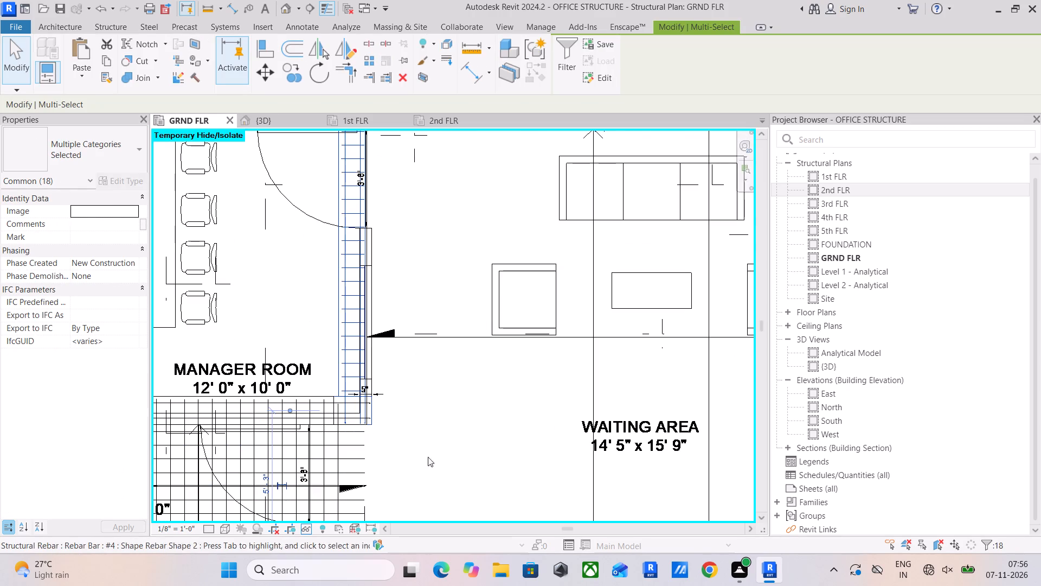
pyautogui.scroll(5, 350, 456)
pyautogui.scroll(4, 350, 337)
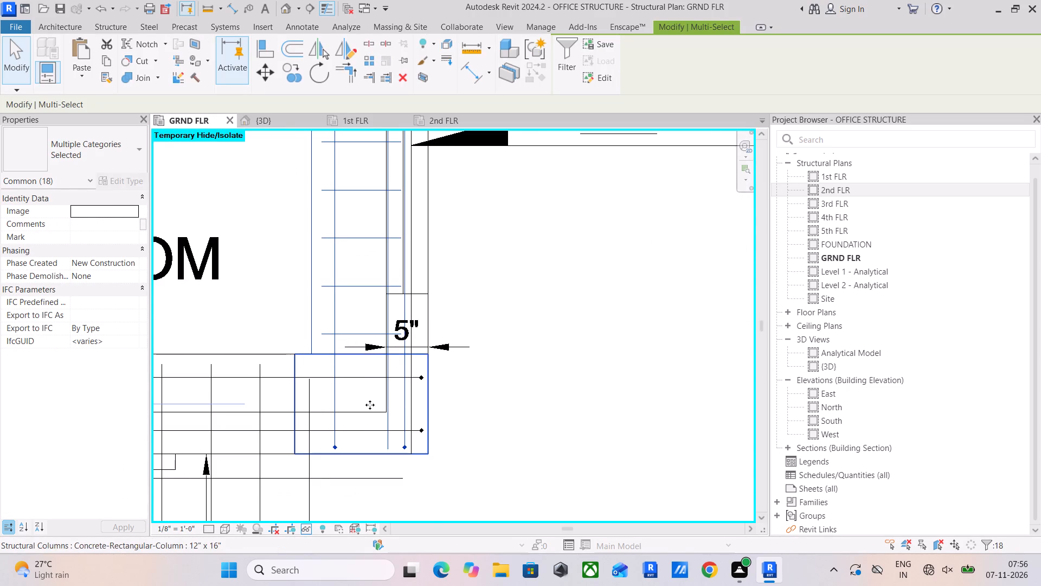
pyautogui.scroll(-9, 393, 460)
pyautogui.scroll(11, 390, 455)
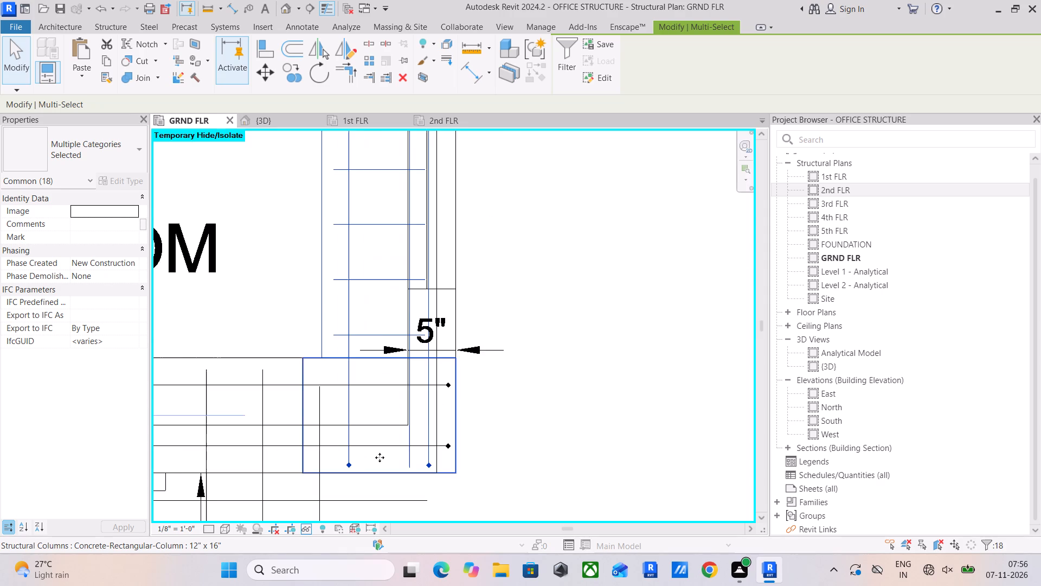
pyautogui.scroll(-14, 380, 457)
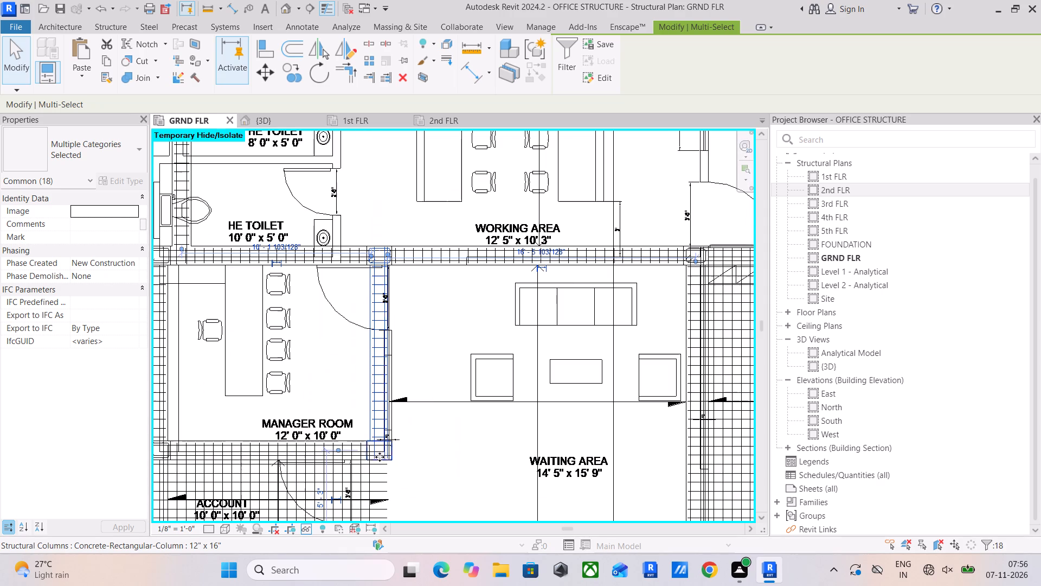
pyautogui.scroll(10, 389, 267)
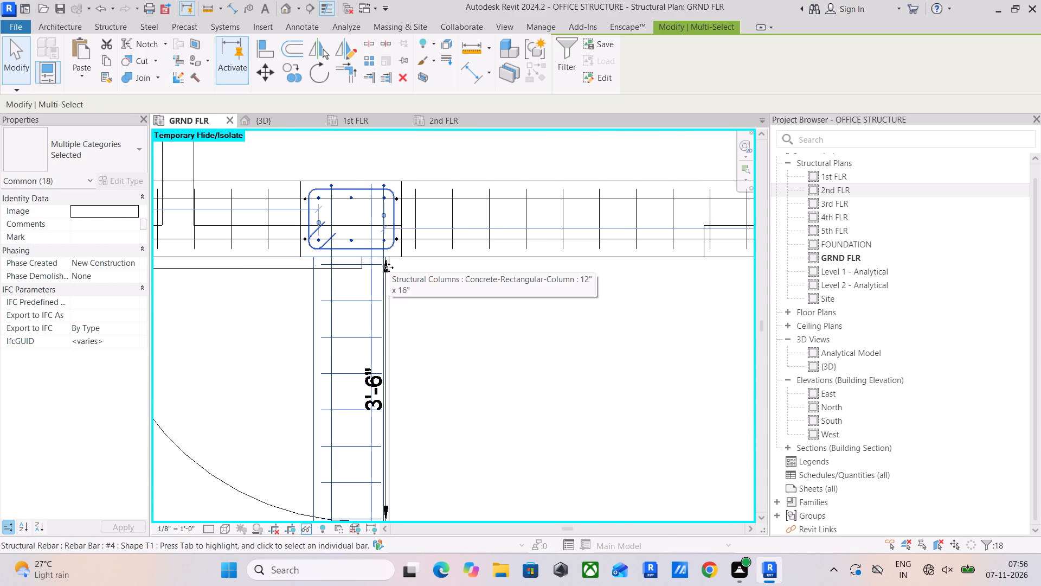
pyautogui.scroll(-5, 389, 267)
pyautogui.scroll(-5, 387, 356)
pyautogui.moveTo(414, 304); pyautogui.dragTo(427, 193, button='middle')
pyautogui.scroll(1, 427, 193)
pyautogui.scroll(5, 381, 432)
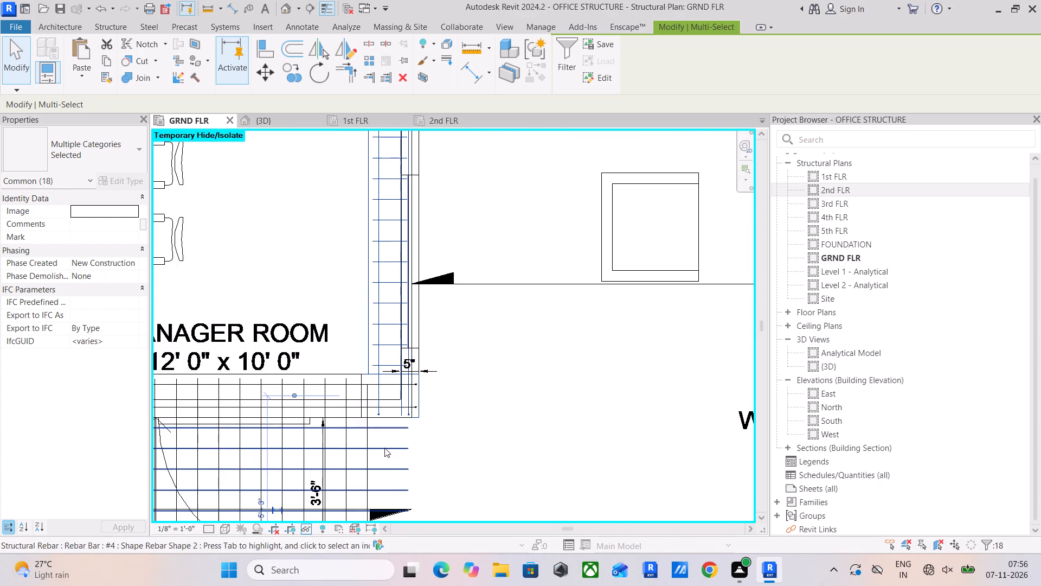
pyautogui.scroll(4, 387, 419)
pyautogui.scroll(-11, 387, 410)
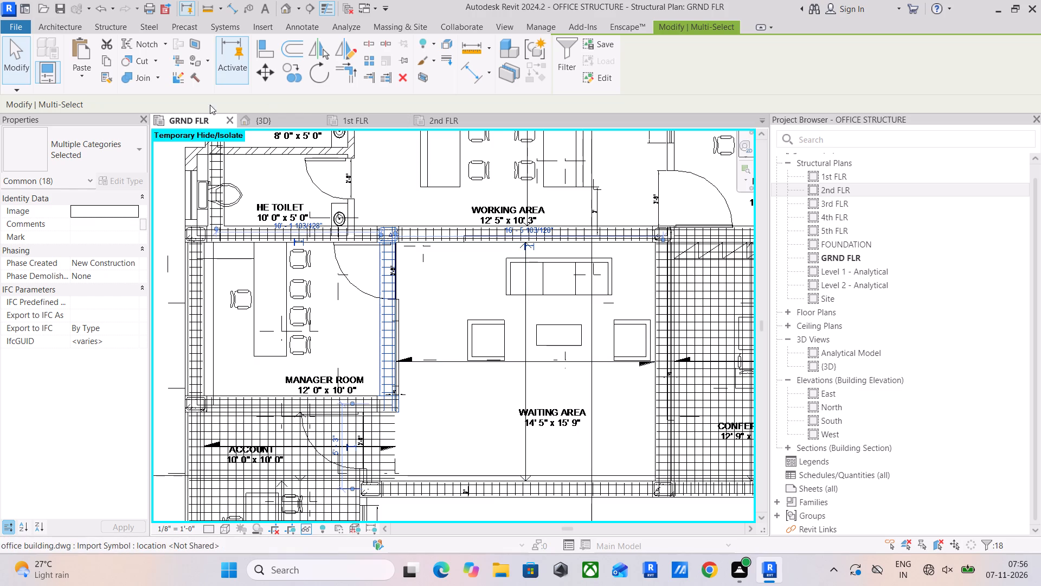
pyautogui.click(110, 66)
pyautogui.click(81, 72)
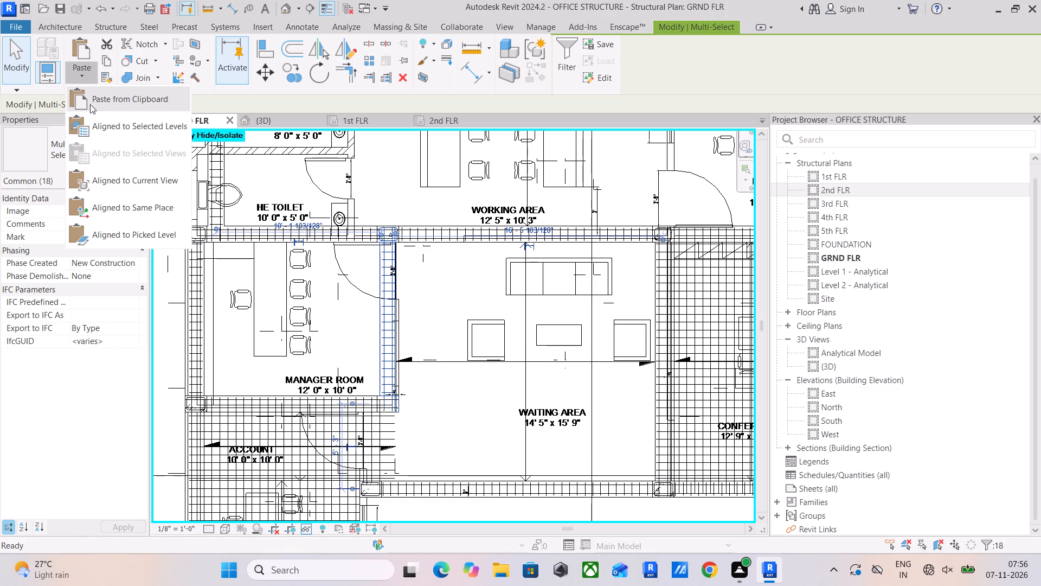
pyautogui.click(133, 133)
pyautogui.click(467, 206)
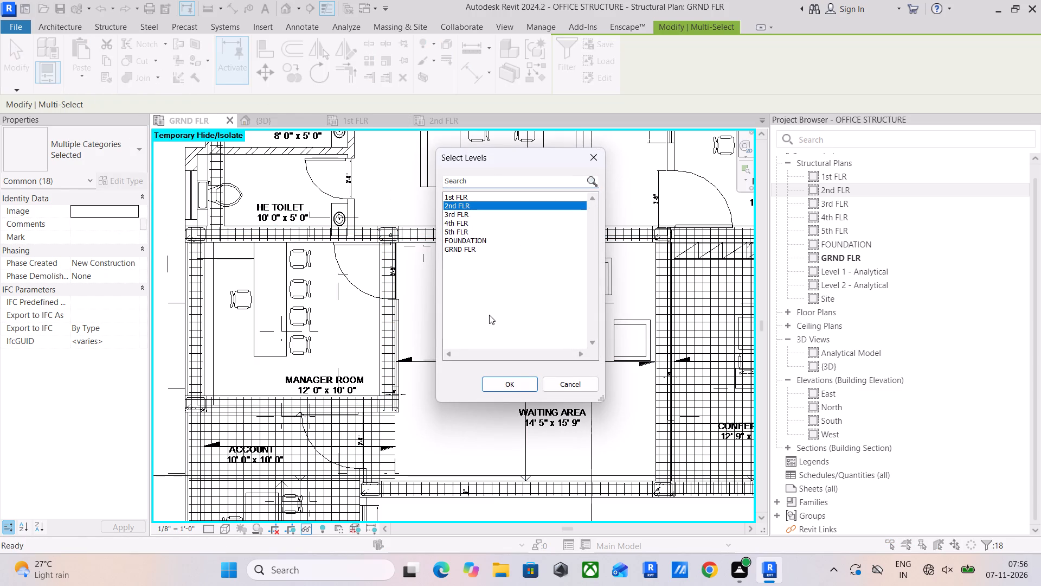
pyautogui.click(510, 384)
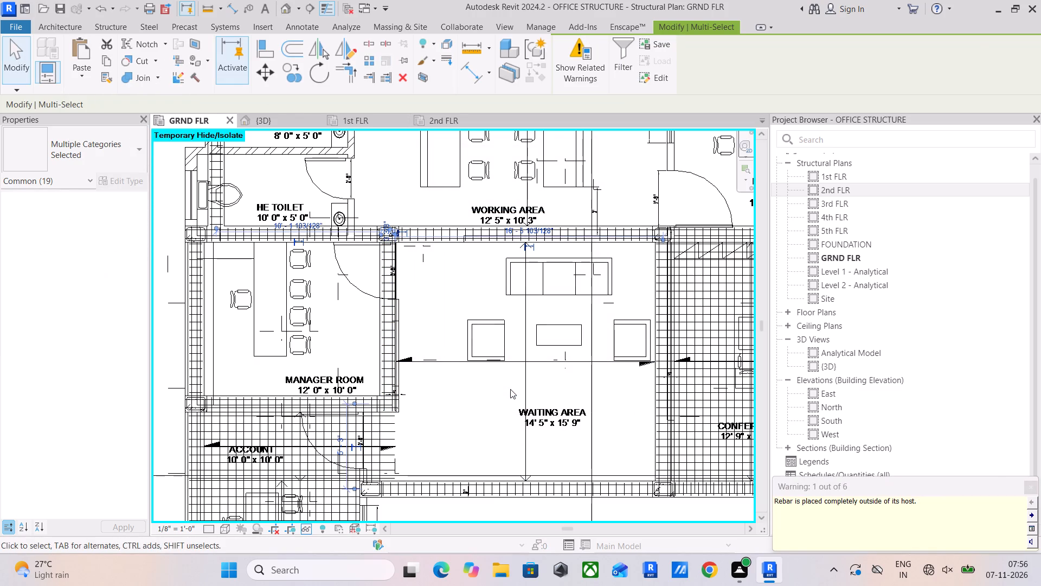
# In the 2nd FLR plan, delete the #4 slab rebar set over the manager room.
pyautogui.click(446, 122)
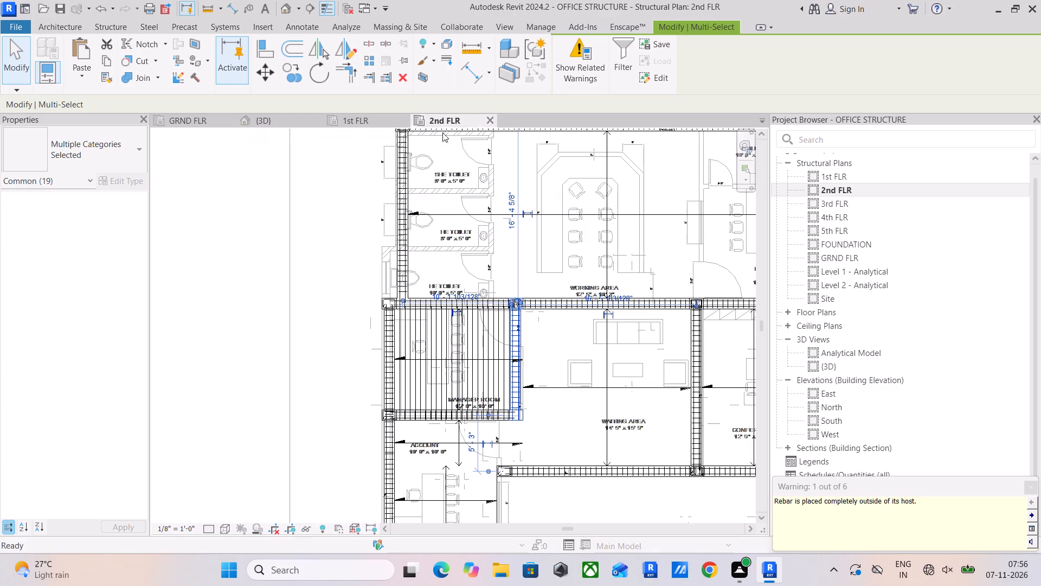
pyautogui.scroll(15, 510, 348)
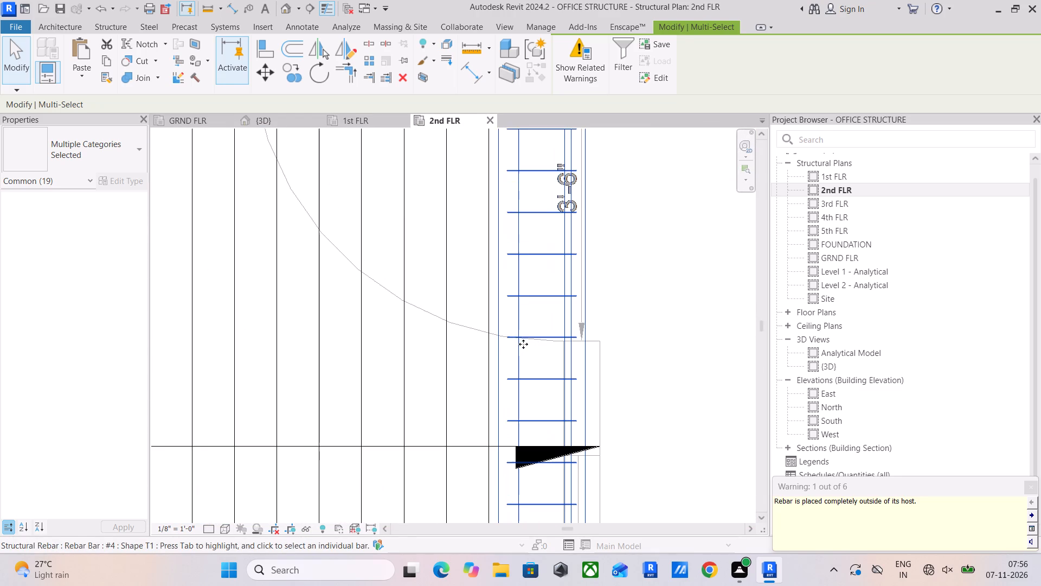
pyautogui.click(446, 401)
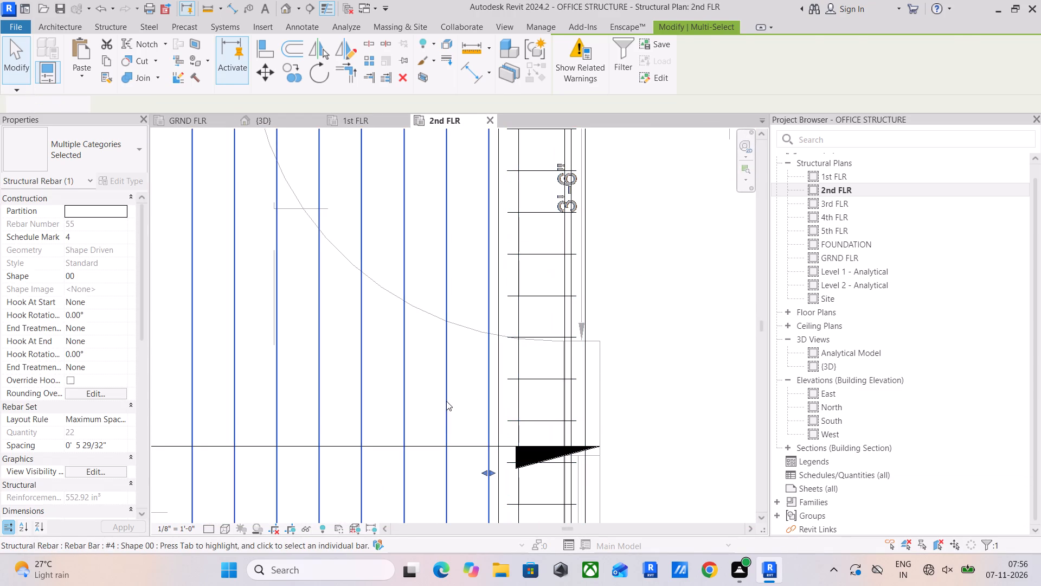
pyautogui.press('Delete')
# Examine the pasted beam's stirrups and longitudinal #4 bars between the manager room and waiting area on 2nd FLR.
pyautogui.scroll(-6, 446, 401)
pyautogui.moveTo(458, 399); pyautogui.dragTo(466, 302, button='middle')
pyautogui.click(497, 311)
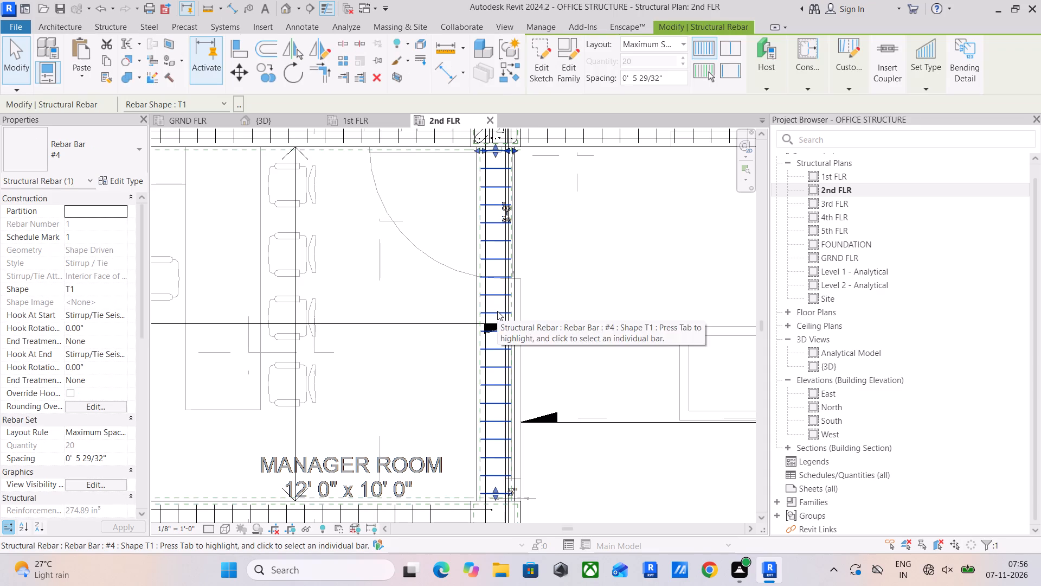
pyautogui.scroll(5, 487, 301)
pyautogui.click(487, 288)
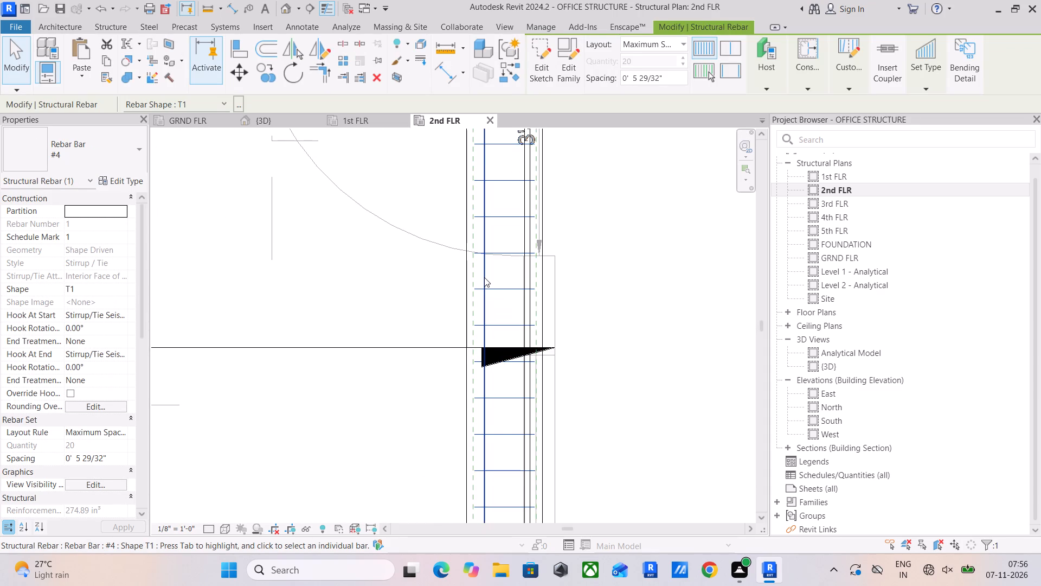
pyautogui.click(484, 277)
pyautogui.scroll(4, 502, 277)
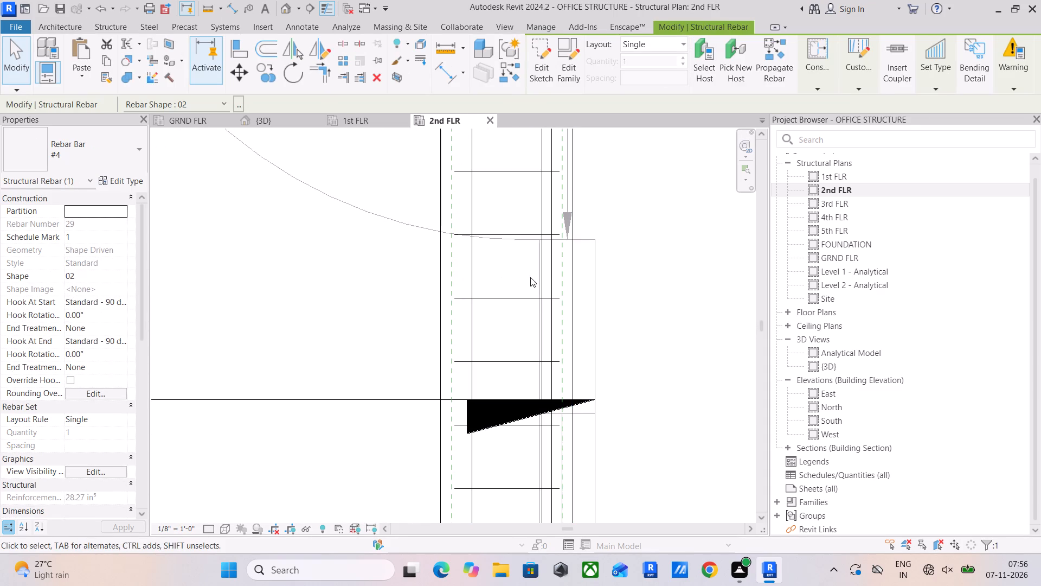
pyautogui.click(544, 212)
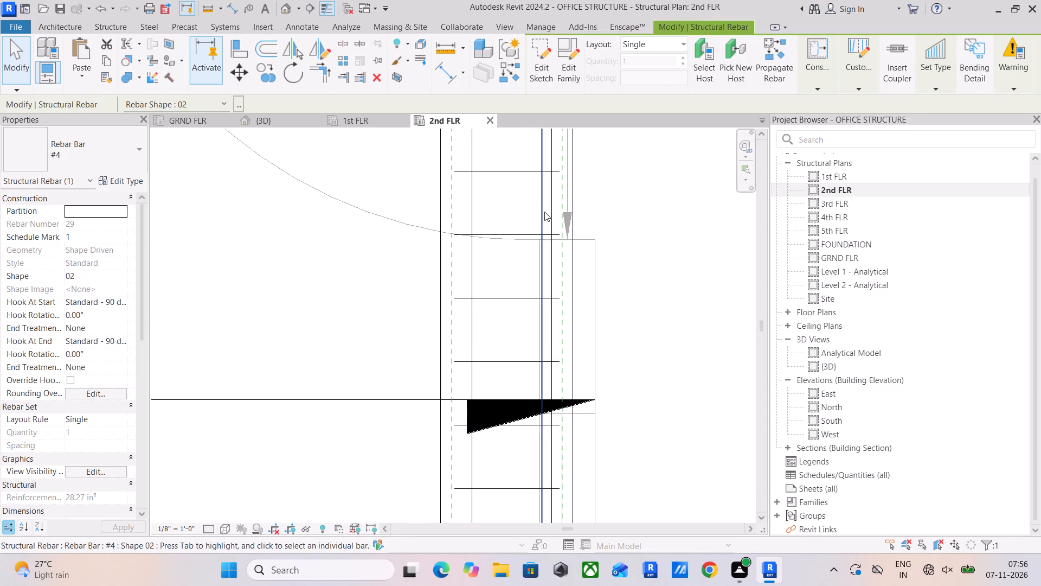
pyautogui.scroll(-5, 537, 225)
pyautogui.moveTo(547, 290); pyautogui.dragTo(556, 92, button='middle')
pyautogui.scroll(-2, 561, 346)
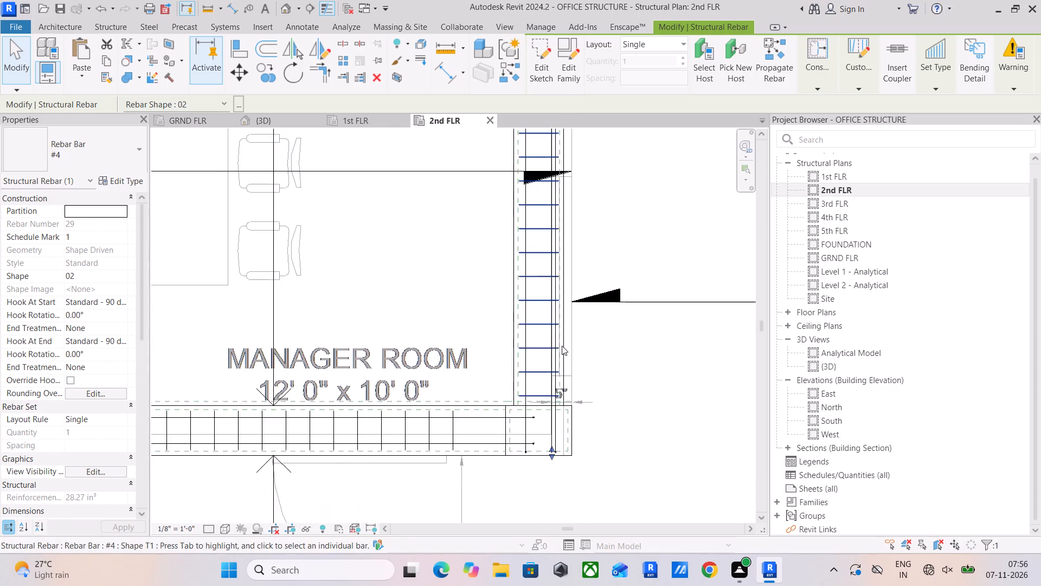
pyautogui.moveTo(564, 342); pyautogui.dragTo(570, 240, button='middle')
pyautogui.scroll(5, 557, 377)
pyautogui.scroll(5, 554, 313)
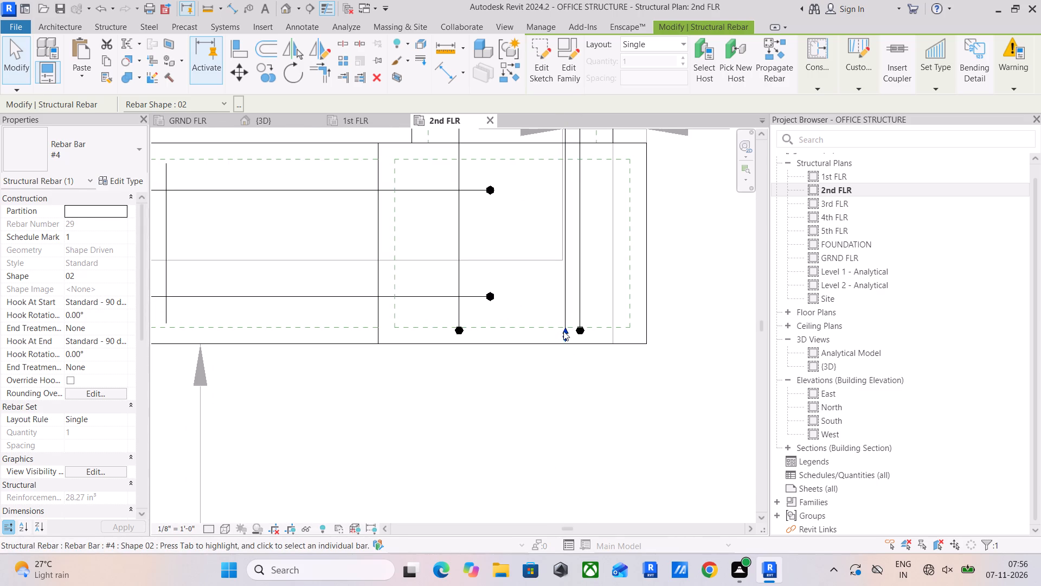
pyautogui.scroll(-4, 601, 285)
pyautogui.moveTo(600, 294); pyautogui.dragTo(587, 388, button='middle')
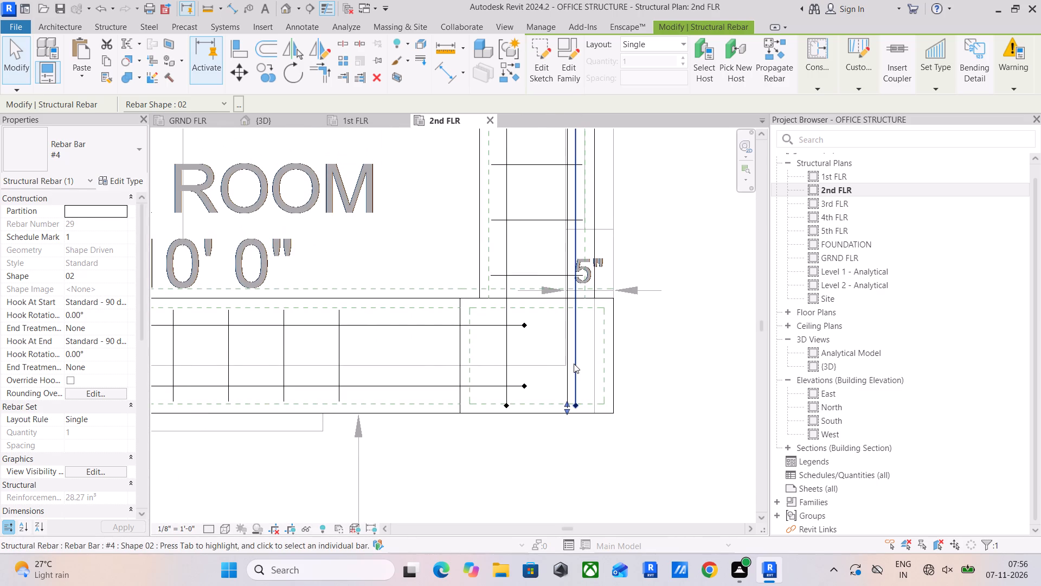
pyautogui.click(574, 364)
pyautogui.scroll(-10, 574, 358)
pyautogui.moveTo(581, 343); pyautogui.dragTo(579, 464, button='middle')
pyautogui.scroll(4, 581, 245)
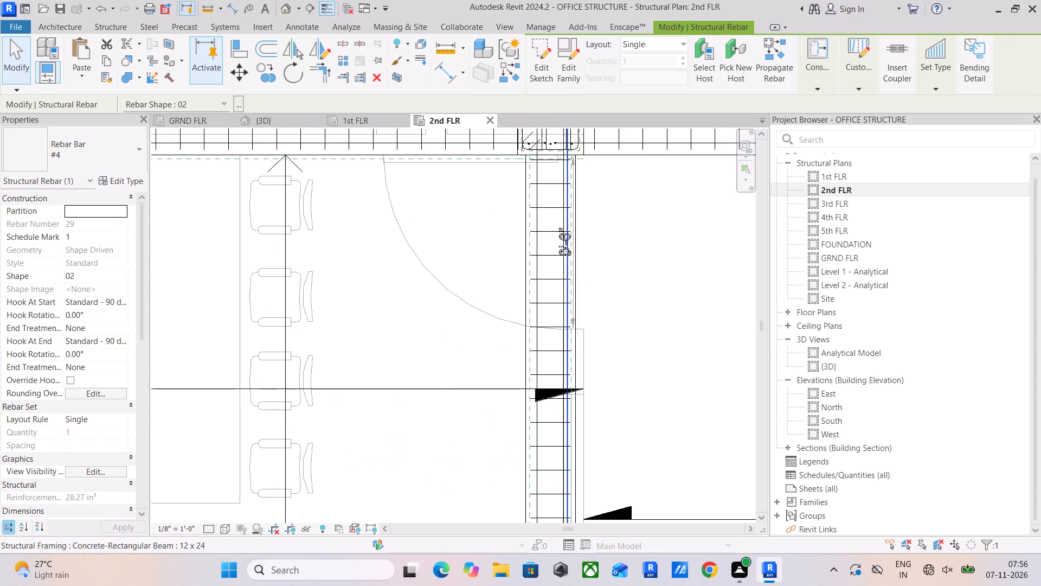
pyautogui.scroll(6, 565, 251)
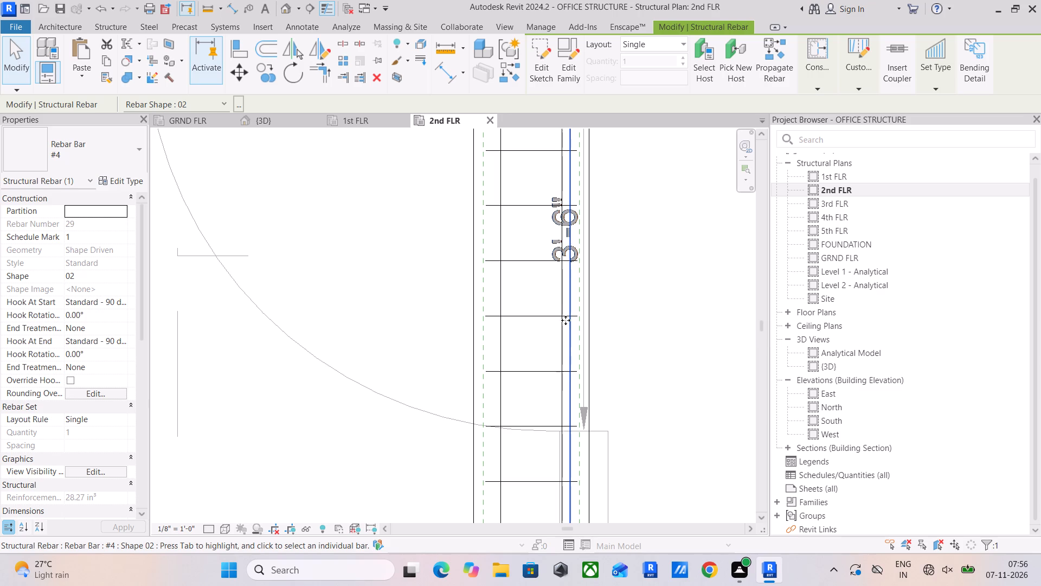
pyautogui.click(561, 328)
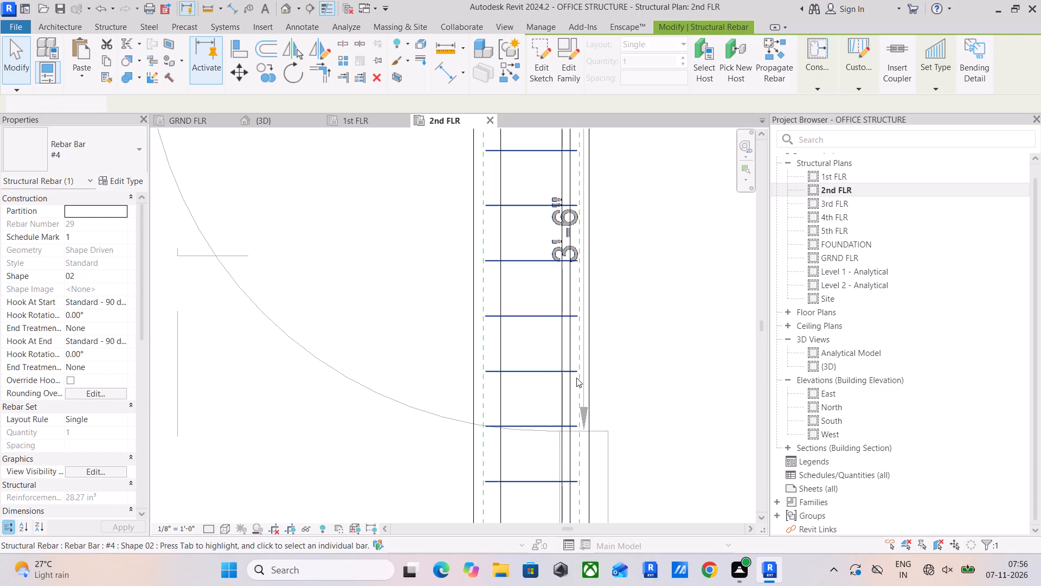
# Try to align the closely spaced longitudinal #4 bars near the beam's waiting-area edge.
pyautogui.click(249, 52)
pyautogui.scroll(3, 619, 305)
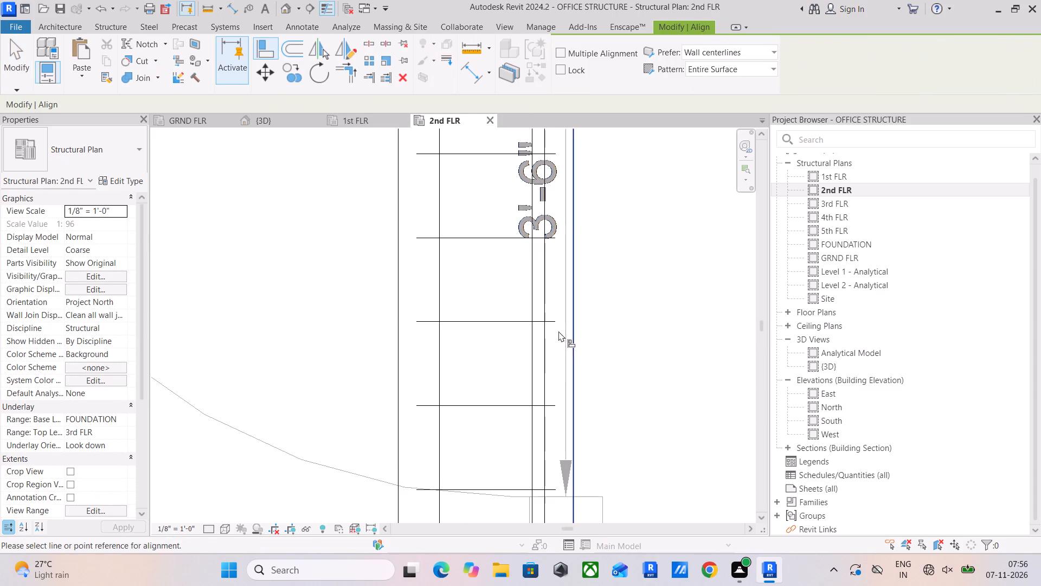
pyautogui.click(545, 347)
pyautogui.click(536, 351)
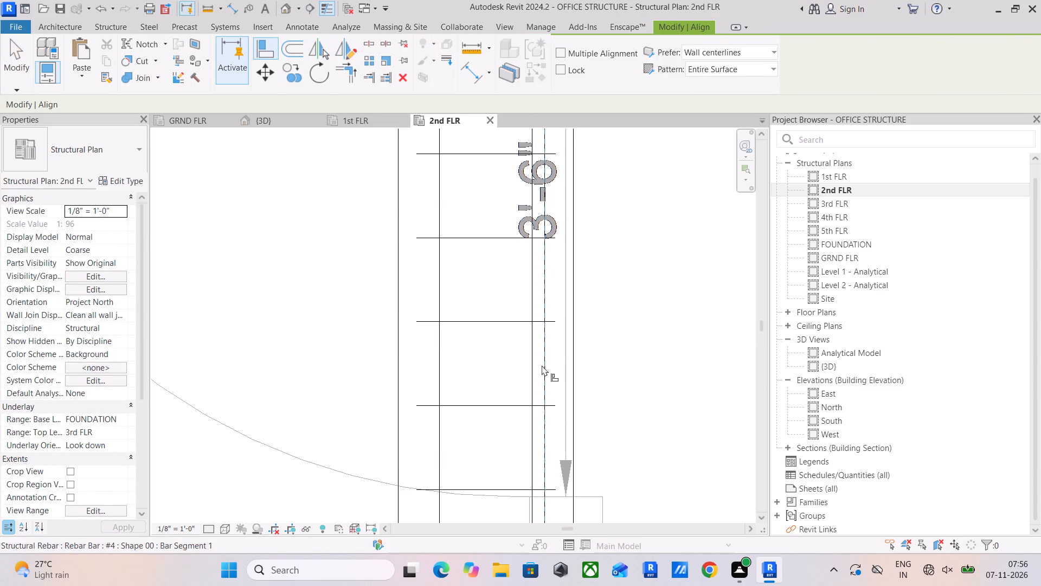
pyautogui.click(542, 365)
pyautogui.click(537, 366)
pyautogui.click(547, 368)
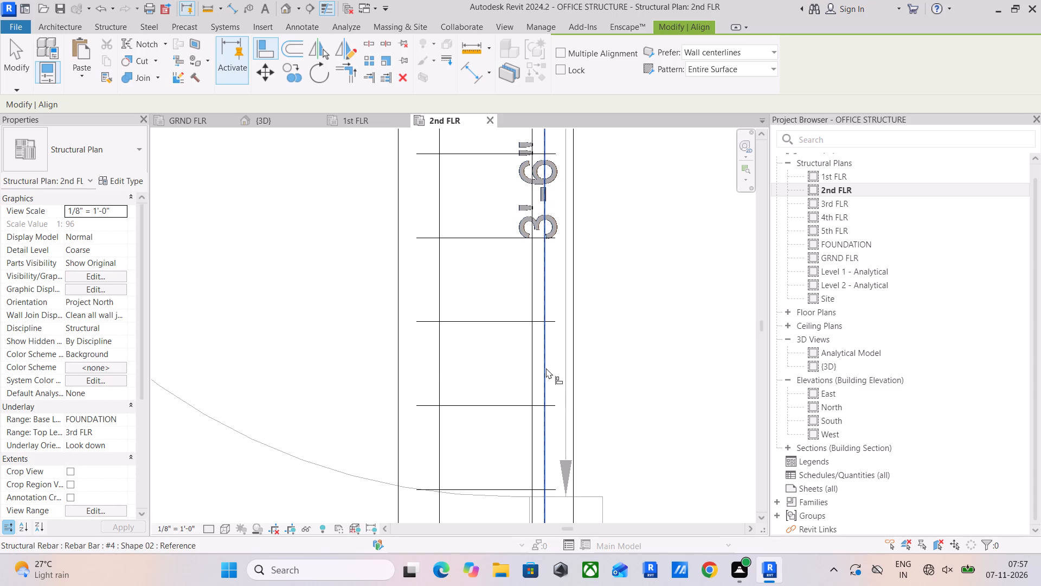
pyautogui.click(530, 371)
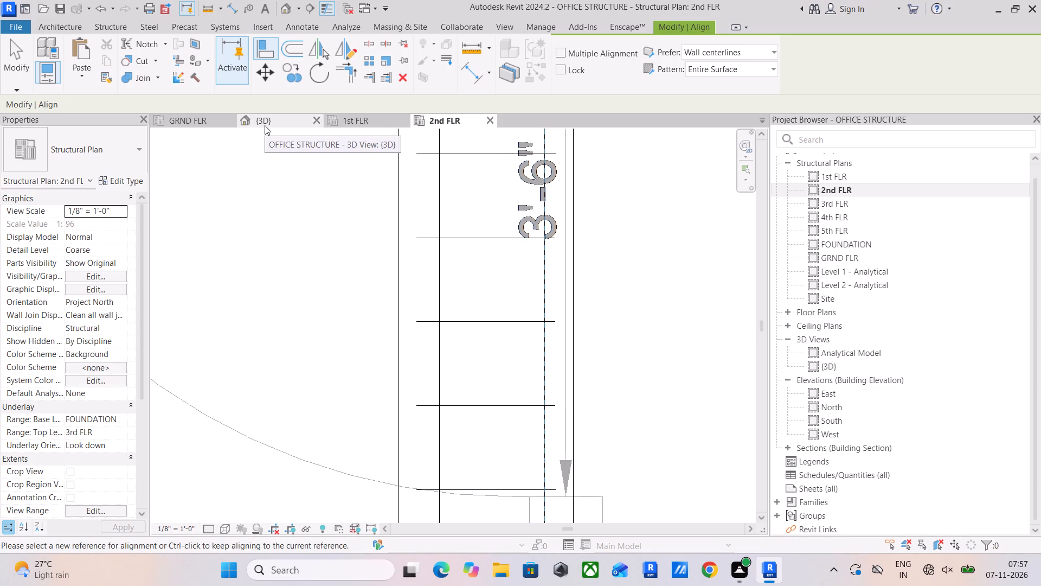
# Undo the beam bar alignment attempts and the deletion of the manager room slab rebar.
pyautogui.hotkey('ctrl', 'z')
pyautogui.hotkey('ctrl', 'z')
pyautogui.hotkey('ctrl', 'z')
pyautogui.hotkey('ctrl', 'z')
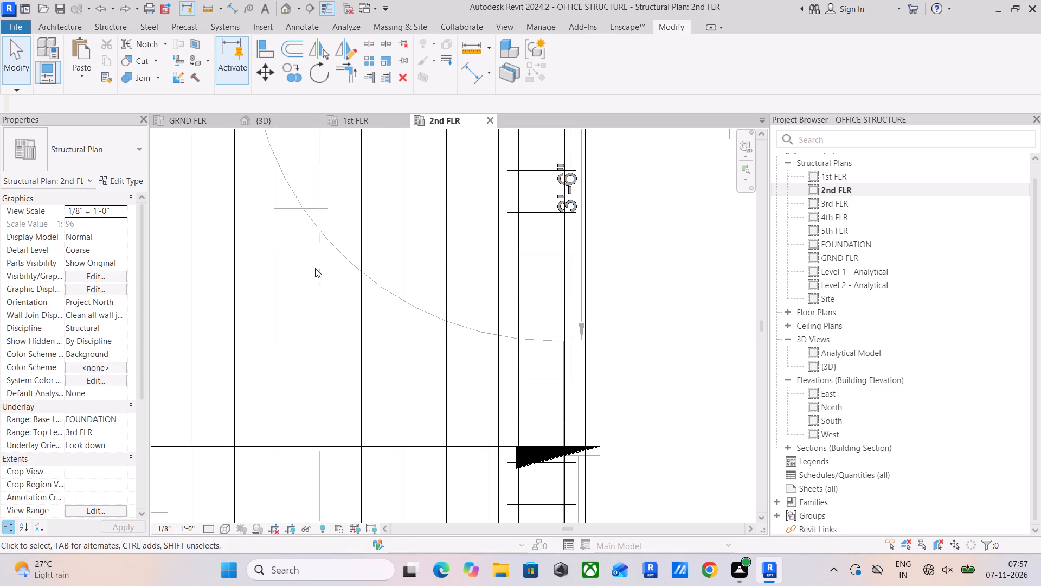
# Delete the #4 slab rebar set over the manager room in the 2nd FLR plan.
pyautogui.click(322, 294)
pyautogui.press('Delete')
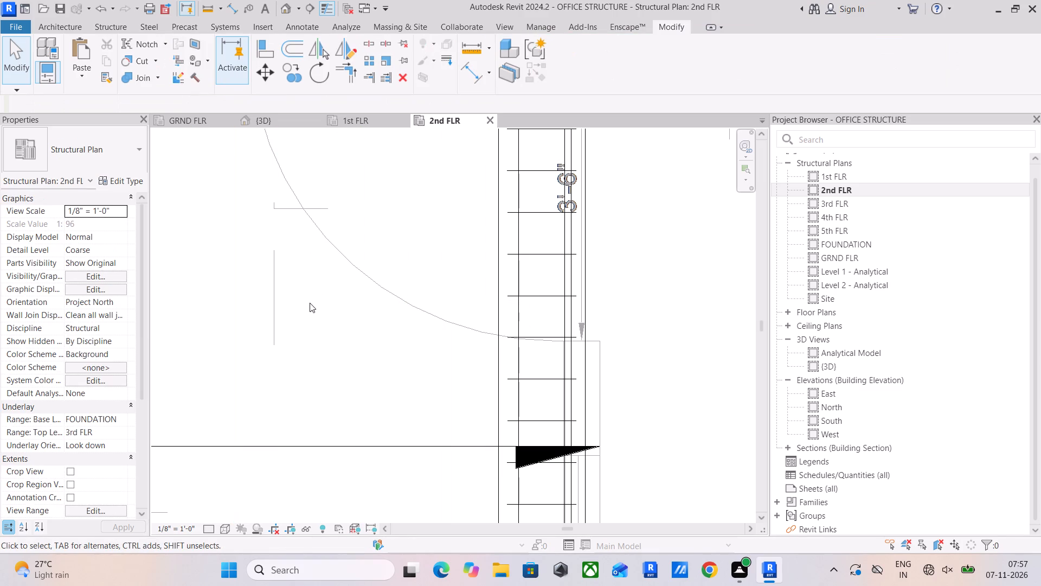
# Enclose the beam's #4 Shape 02 bar near the waiting-area edge in a 3D selection box and inspect it.
pyautogui.scroll(4, 566, 328)
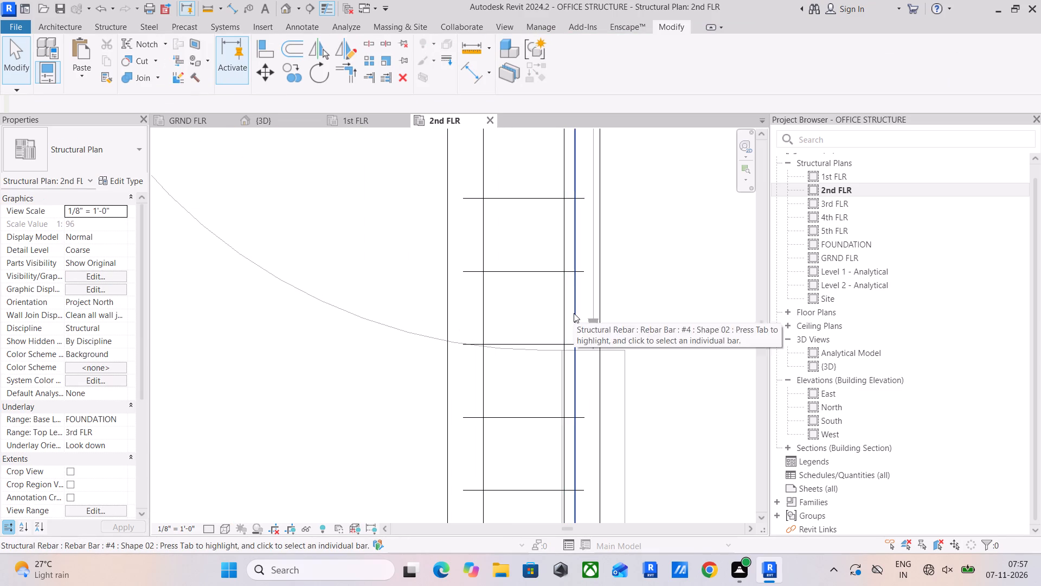
pyautogui.click(574, 313)
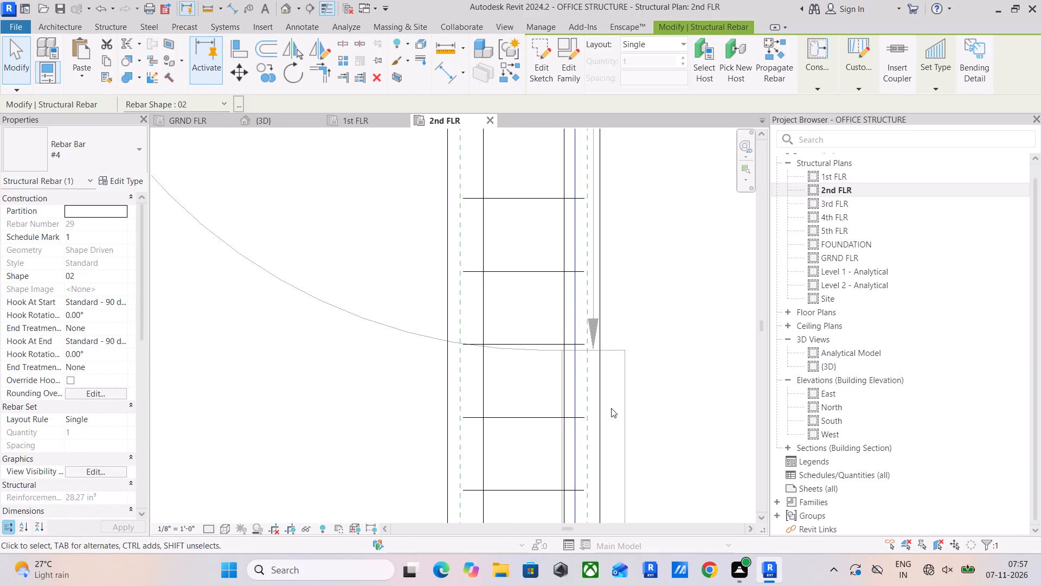
pyautogui.click(287, 123)
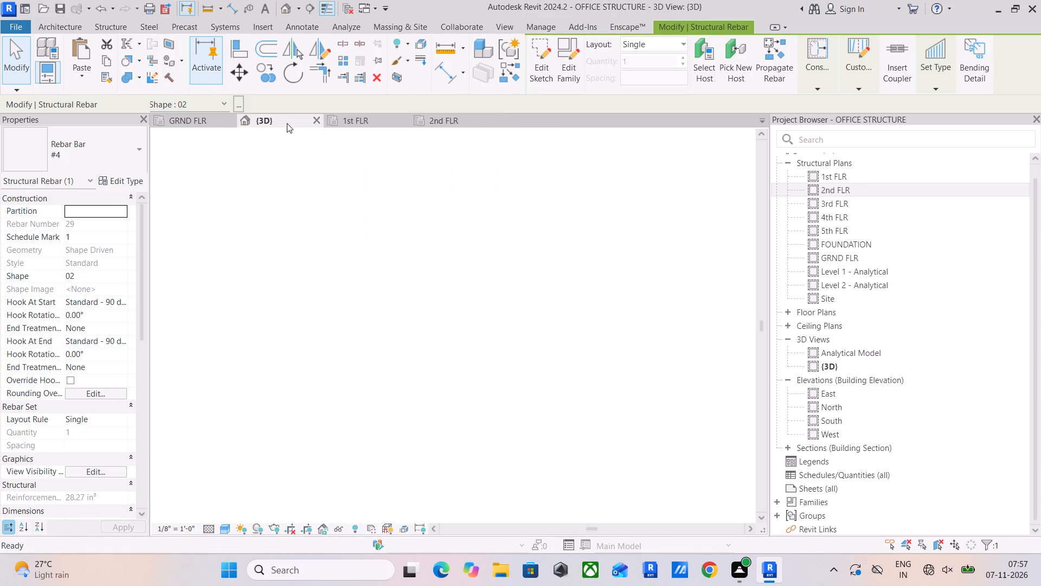
pyautogui.click(391, 79)
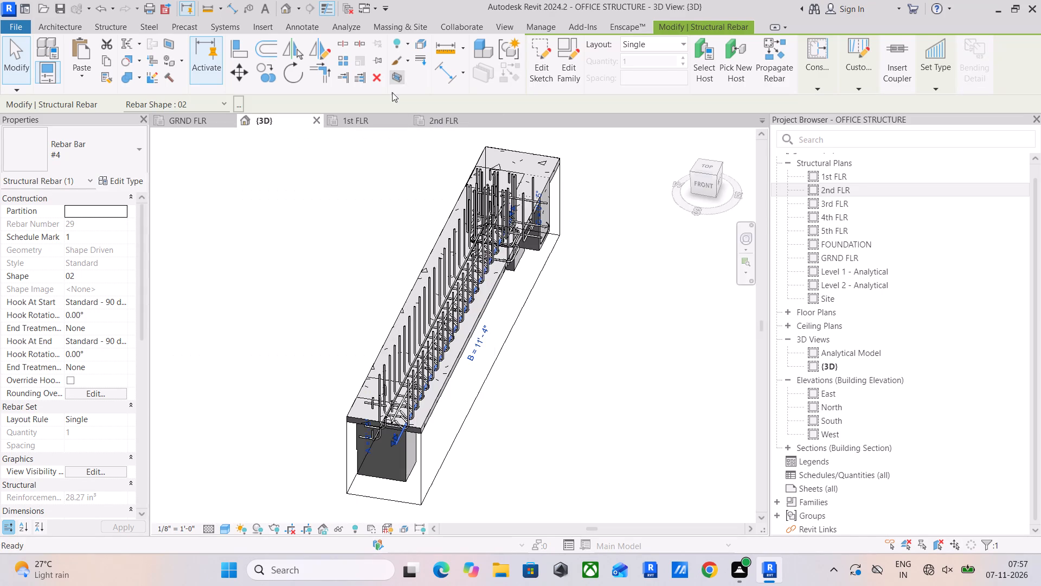
pyautogui.keyDown('shift'); pyautogui.moveTo(458, 318); pyautogui.dragTo(448, 307, button='middle'); pyautogui.keyUp('shift')
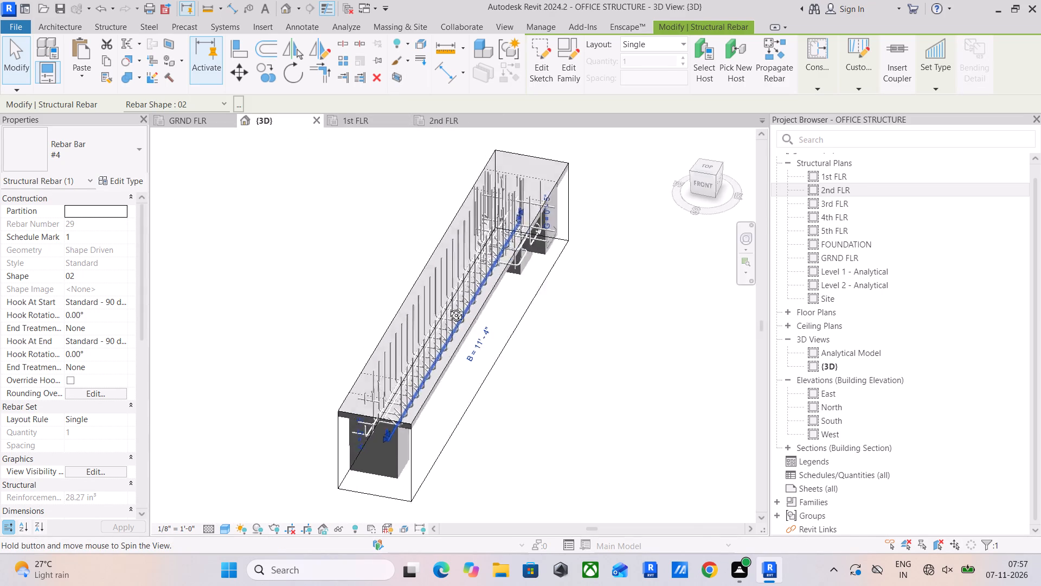
# Extend the section box upward above the beam's slab to expose the reinforcement.
pyautogui.keyDown('shift'); pyautogui.moveTo(448, 307); pyautogui.dragTo(293, 208, button='middle'); pyautogui.keyUp('shift')
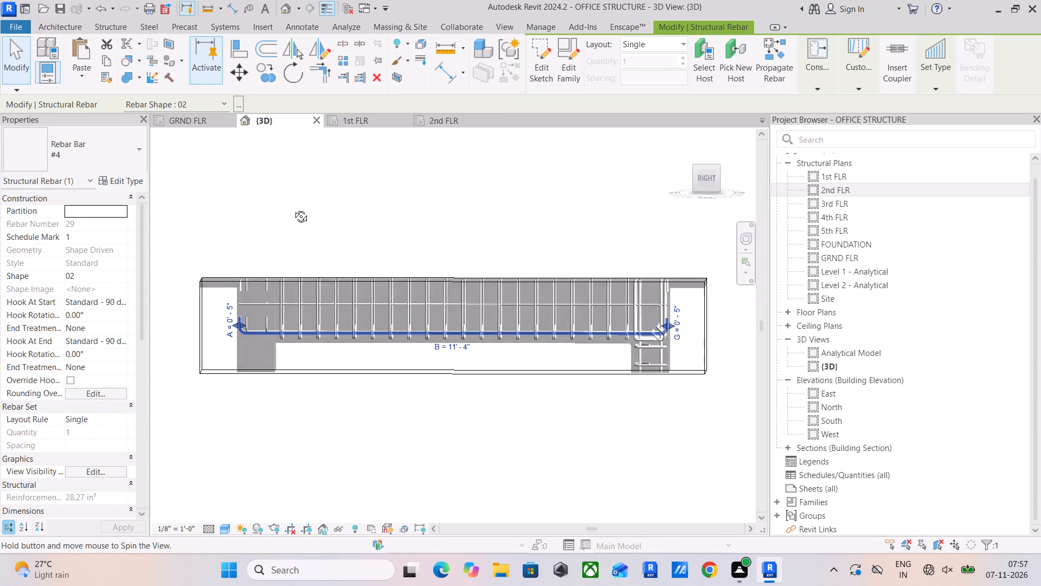
pyautogui.keyDown('shift'); pyautogui.moveTo(293, 208); pyautogui.dragTo(337, 308, button='middle'); pyautogui.keyUp('shift')
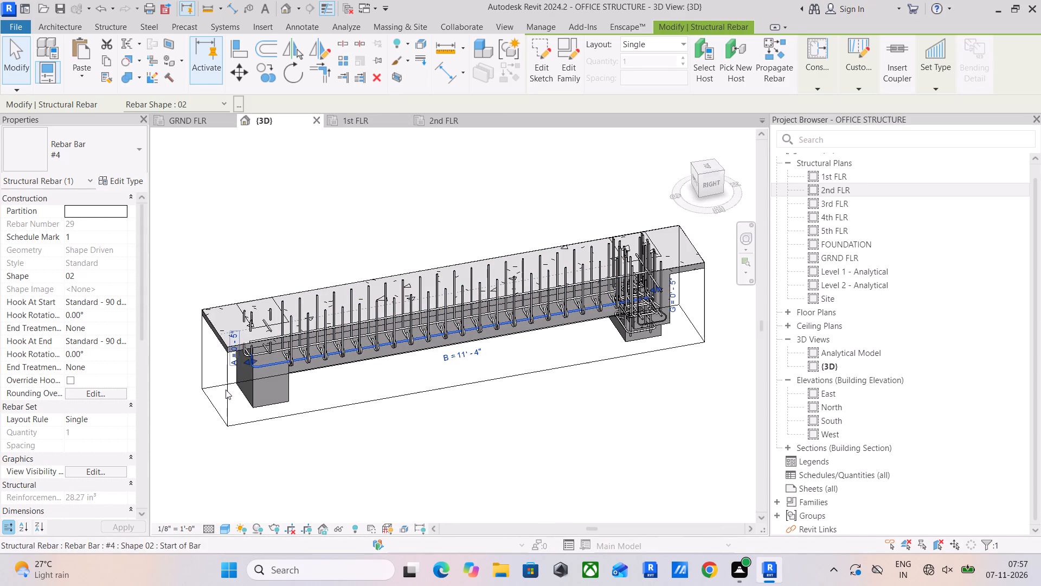
pyautogui.click(226, 390)
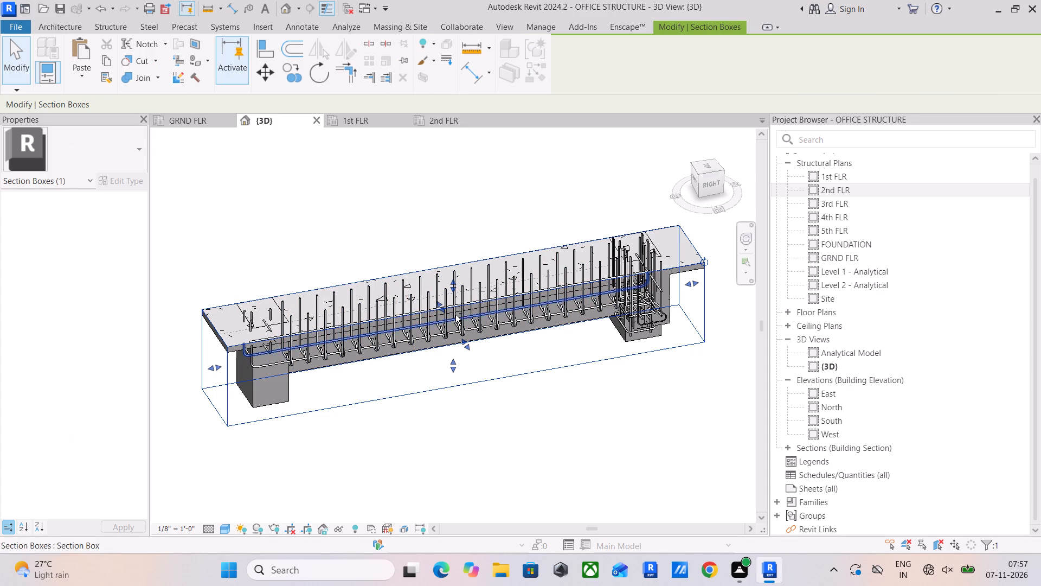
pyautogui.keyDown('shift'); pyautogui.moveTo(455, 315); pyautogui.dragTo(432, 298, button='middle'); pyautogui.keyUp('shift')
pyautogui.moveTo(451, 280); pyautogui.dragTo(451, 235)
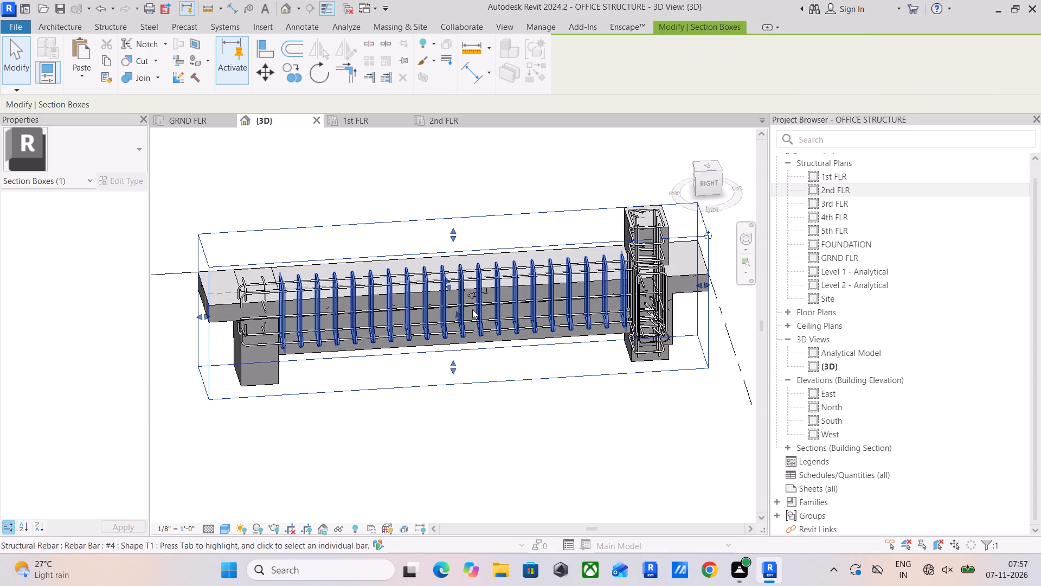
# Examine the beam's #4 Shape 02 and Shape 00 longitudinal bars by selecting each one near the beam end.
pyautogui.keyDown('shift'); pyautogui.moveTo(474, 311); pyautogui.dragTo(339, 259, button='middle'); pyautogui.keyUp('shift')
pyautogui.scroll(5, 314, 264)
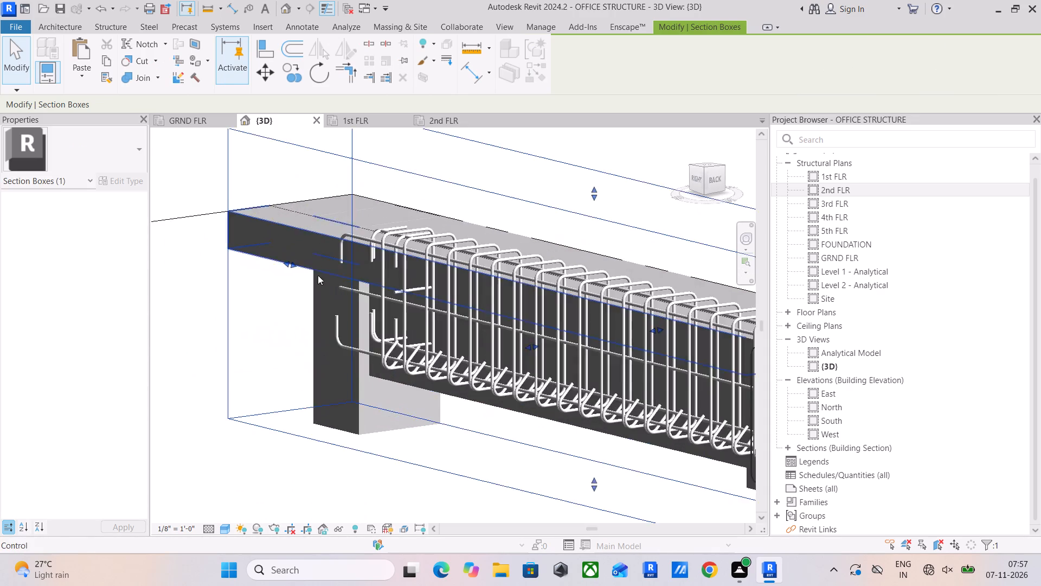
pyautogui.scroll(5, 318, 275)
pyautogui.click(348, 346)
pyautogui.scroll(-5, 352, 354)
pyautogui.keyDown('shift'); pyautogui.moveTo(355, 356); pyautogui.dragTo(385, 379, button='middle'); pyautogui.keyUp('shift')
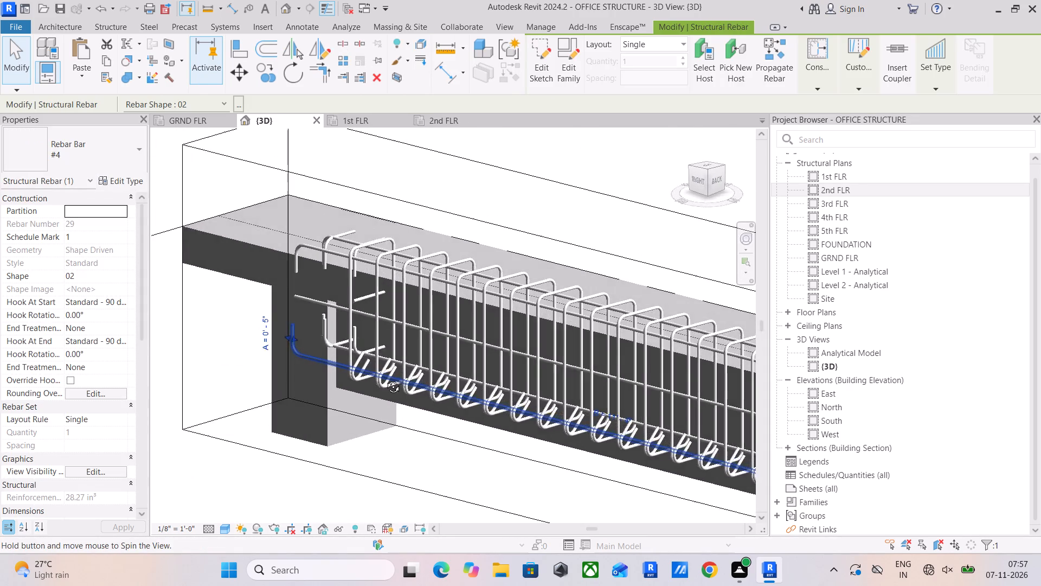
pyautogui.keyDown('shift'); pyautogui.moveTo(385, 379); pyautogui.dragTo(390, 380, button='middle'); pyautogui.keyUp('shift')
pyautogui.keyDown('shift'); pyautogui.moveTo(312, 346); pyautogui.dragTo(365, 378, button='middle'); pyautogui.keyUp('shift')
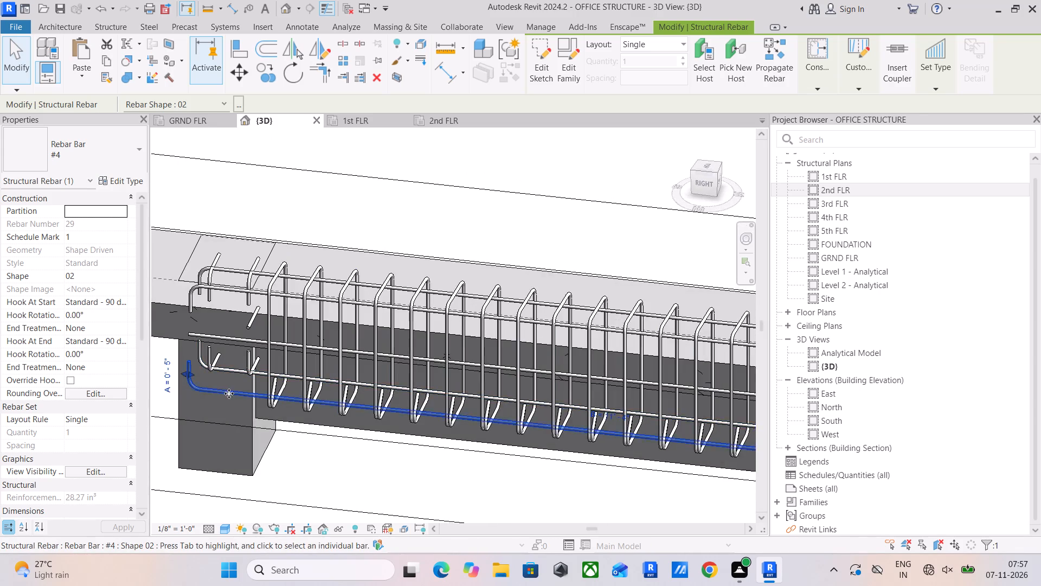
pyautogui.scroll(5, 217, 355)
pyautogui.click(237, 385)
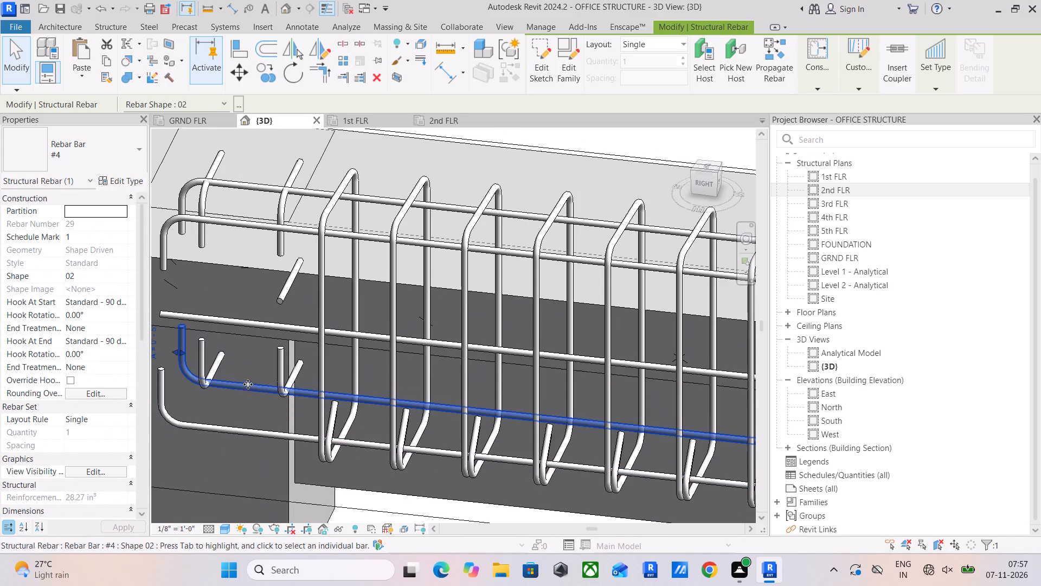
pyautogui.click(214, 315)
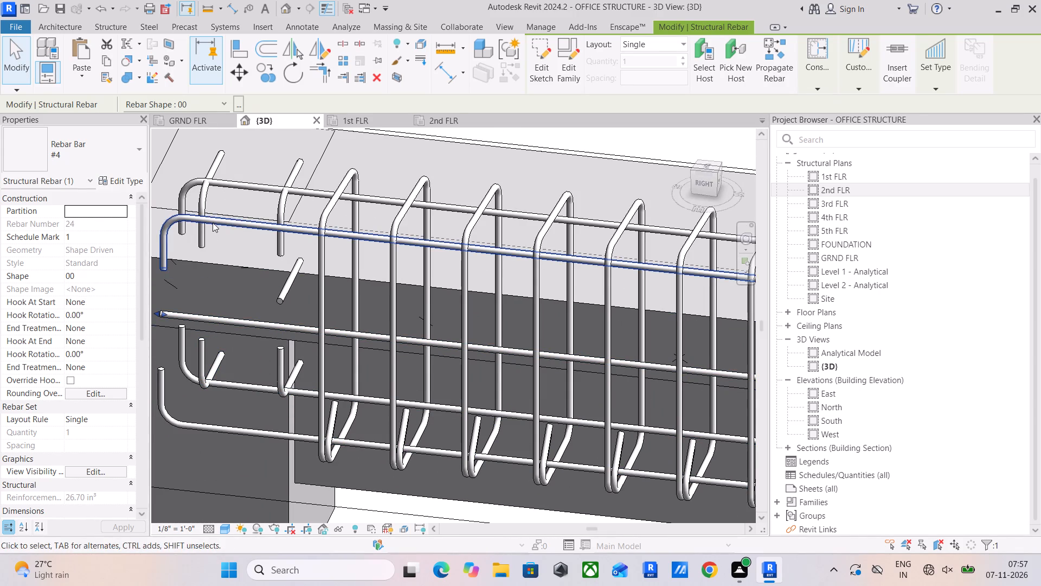
pyautogui.click(213, 222)
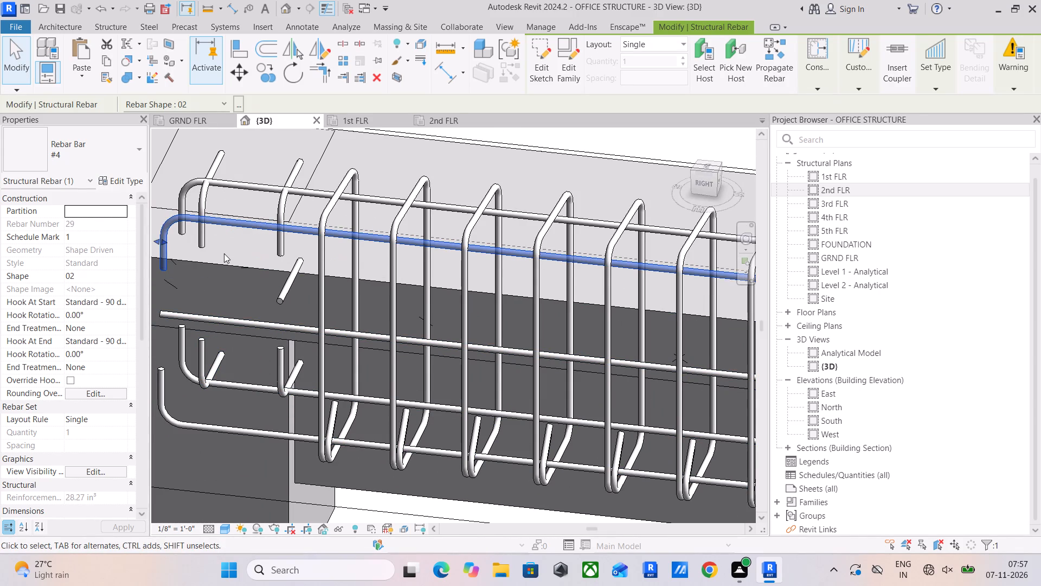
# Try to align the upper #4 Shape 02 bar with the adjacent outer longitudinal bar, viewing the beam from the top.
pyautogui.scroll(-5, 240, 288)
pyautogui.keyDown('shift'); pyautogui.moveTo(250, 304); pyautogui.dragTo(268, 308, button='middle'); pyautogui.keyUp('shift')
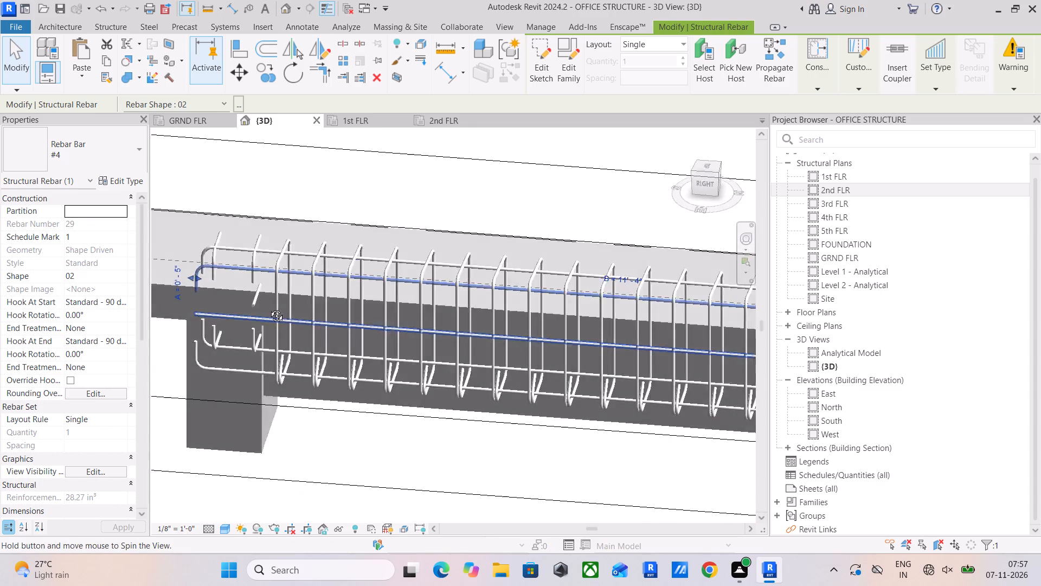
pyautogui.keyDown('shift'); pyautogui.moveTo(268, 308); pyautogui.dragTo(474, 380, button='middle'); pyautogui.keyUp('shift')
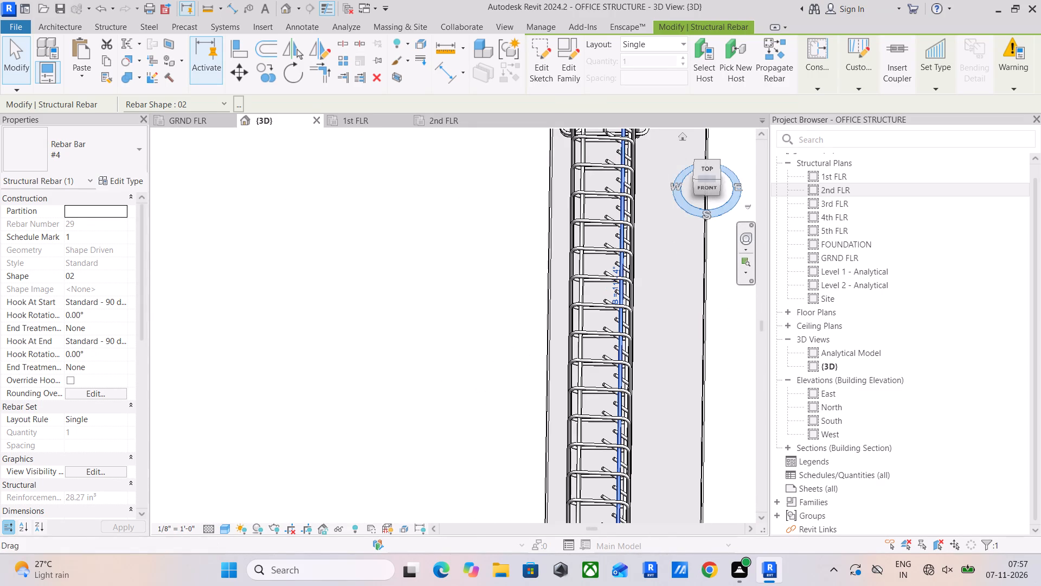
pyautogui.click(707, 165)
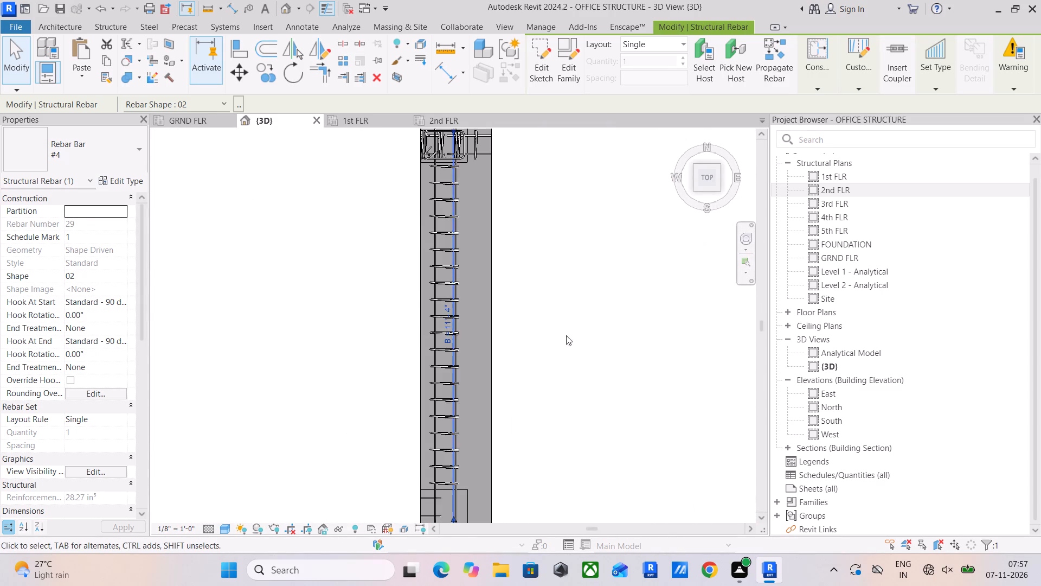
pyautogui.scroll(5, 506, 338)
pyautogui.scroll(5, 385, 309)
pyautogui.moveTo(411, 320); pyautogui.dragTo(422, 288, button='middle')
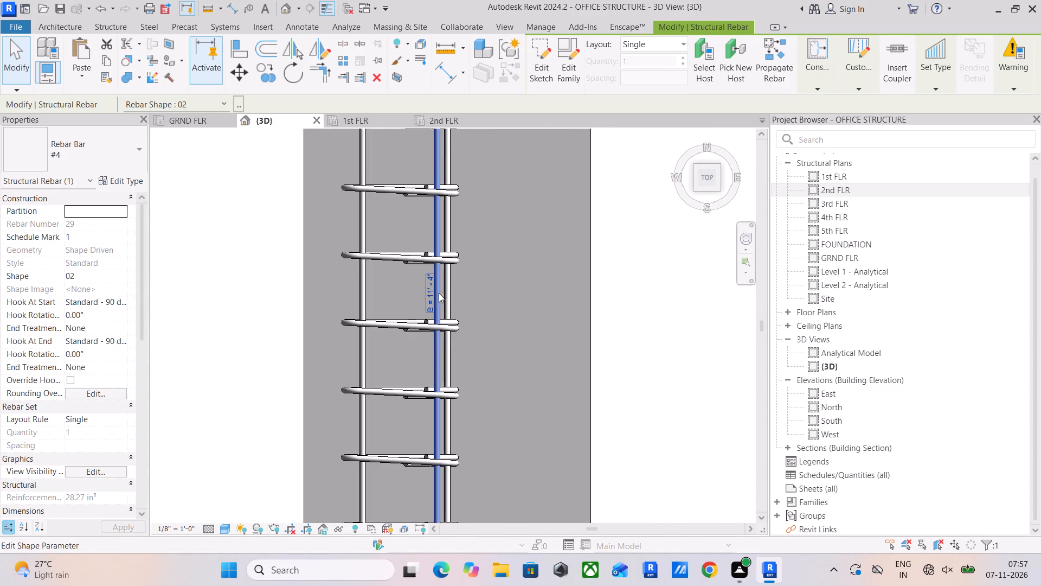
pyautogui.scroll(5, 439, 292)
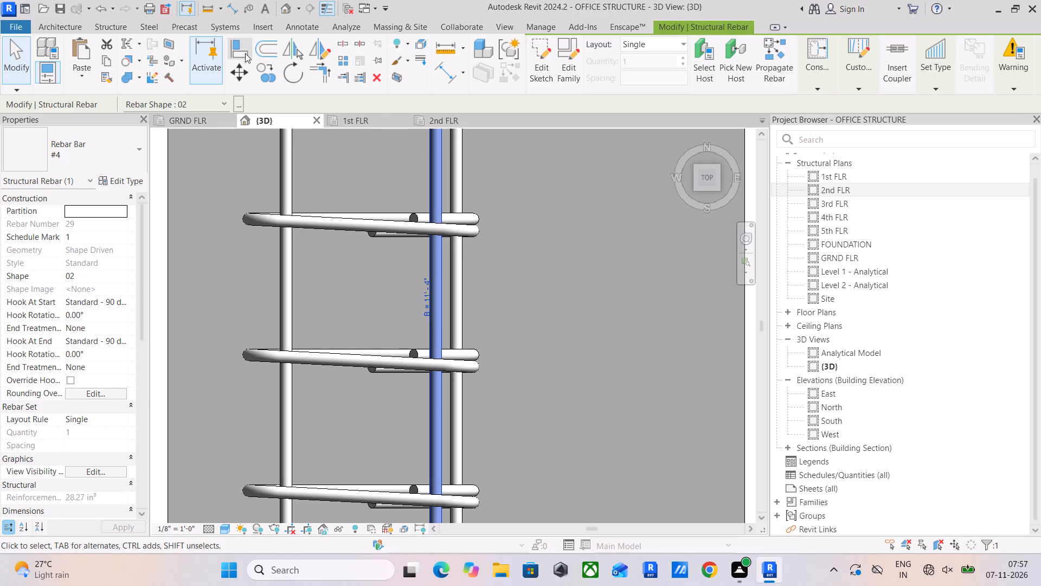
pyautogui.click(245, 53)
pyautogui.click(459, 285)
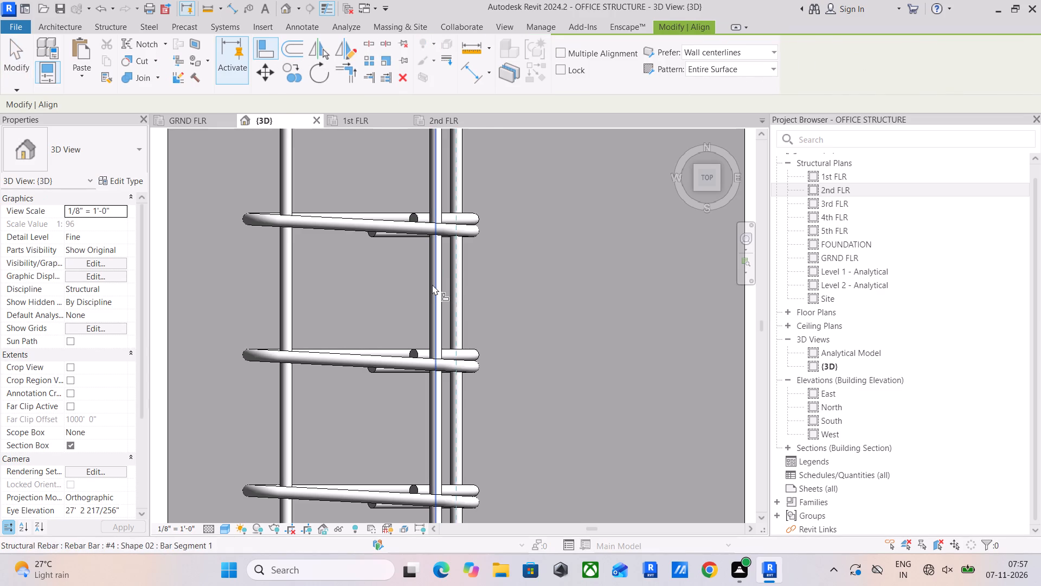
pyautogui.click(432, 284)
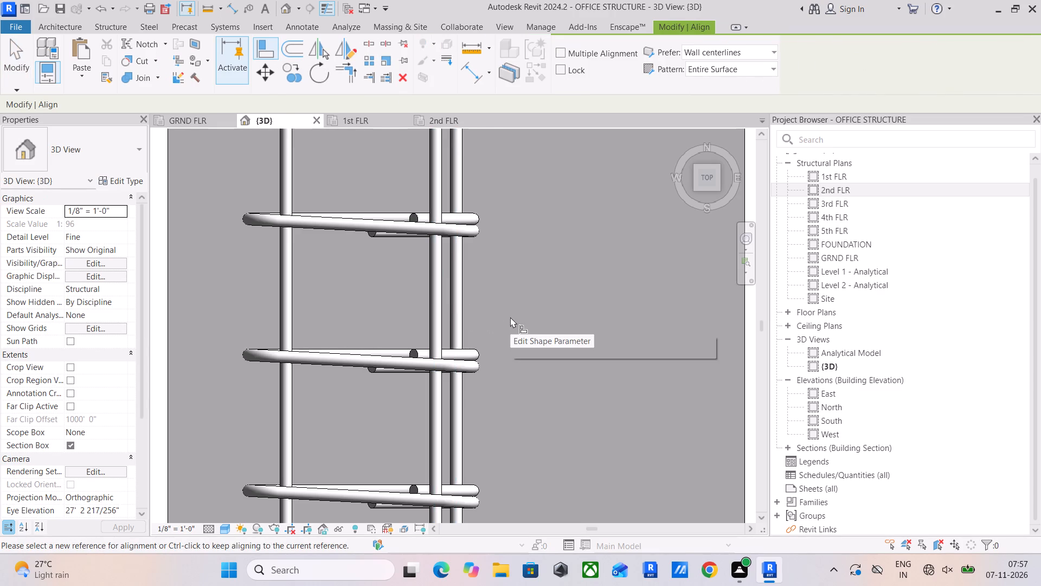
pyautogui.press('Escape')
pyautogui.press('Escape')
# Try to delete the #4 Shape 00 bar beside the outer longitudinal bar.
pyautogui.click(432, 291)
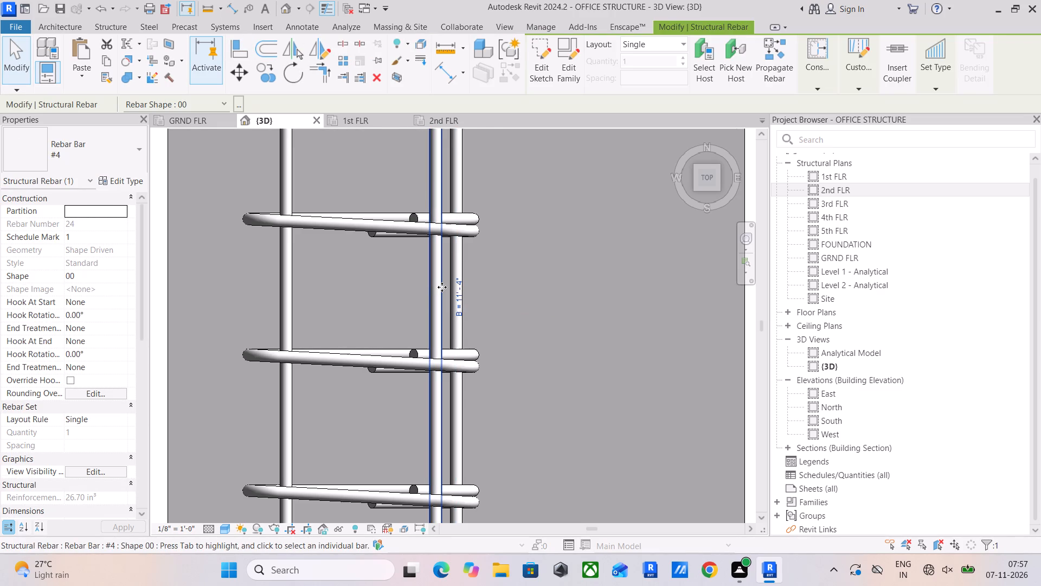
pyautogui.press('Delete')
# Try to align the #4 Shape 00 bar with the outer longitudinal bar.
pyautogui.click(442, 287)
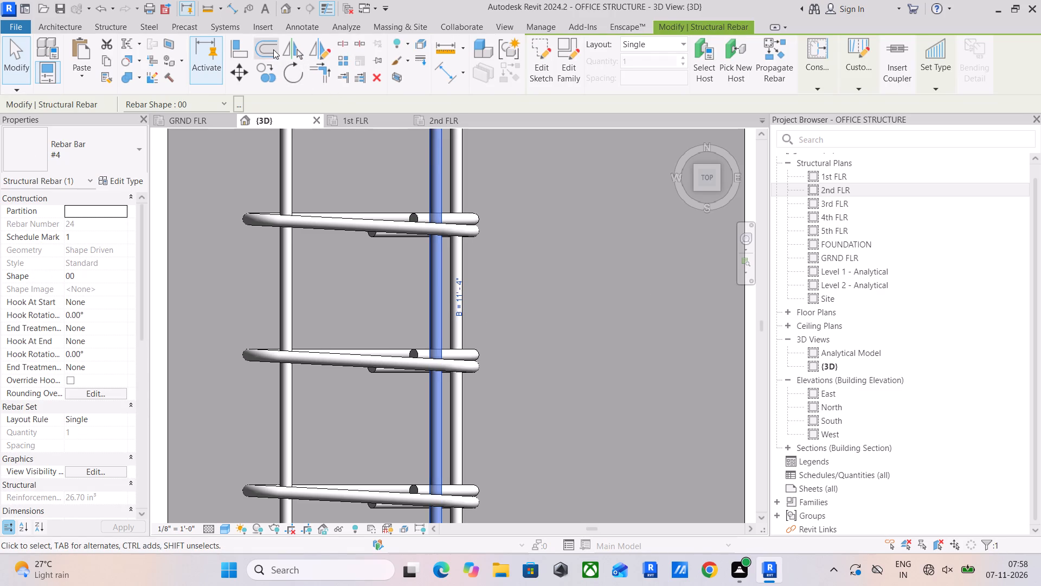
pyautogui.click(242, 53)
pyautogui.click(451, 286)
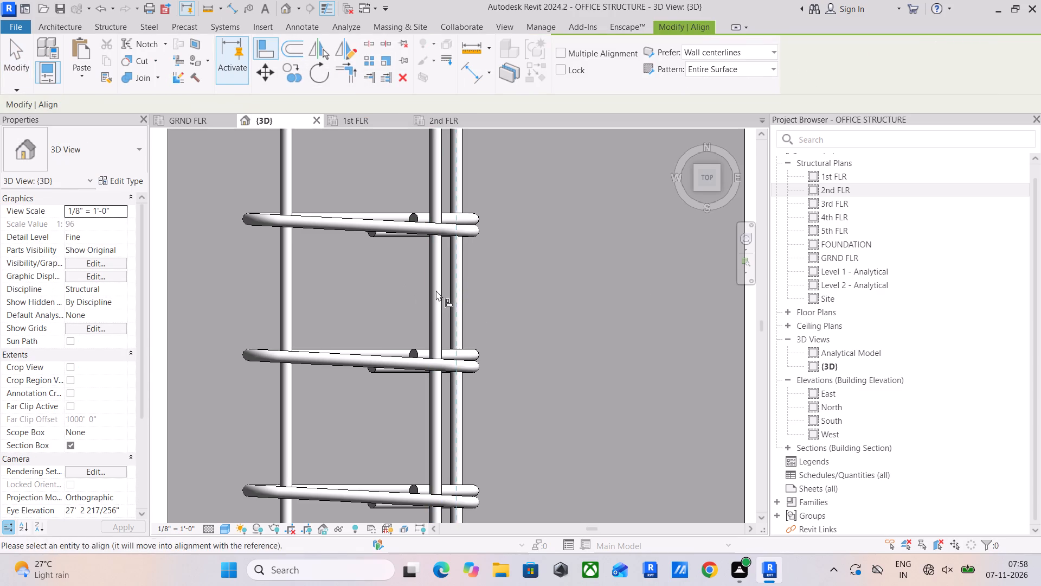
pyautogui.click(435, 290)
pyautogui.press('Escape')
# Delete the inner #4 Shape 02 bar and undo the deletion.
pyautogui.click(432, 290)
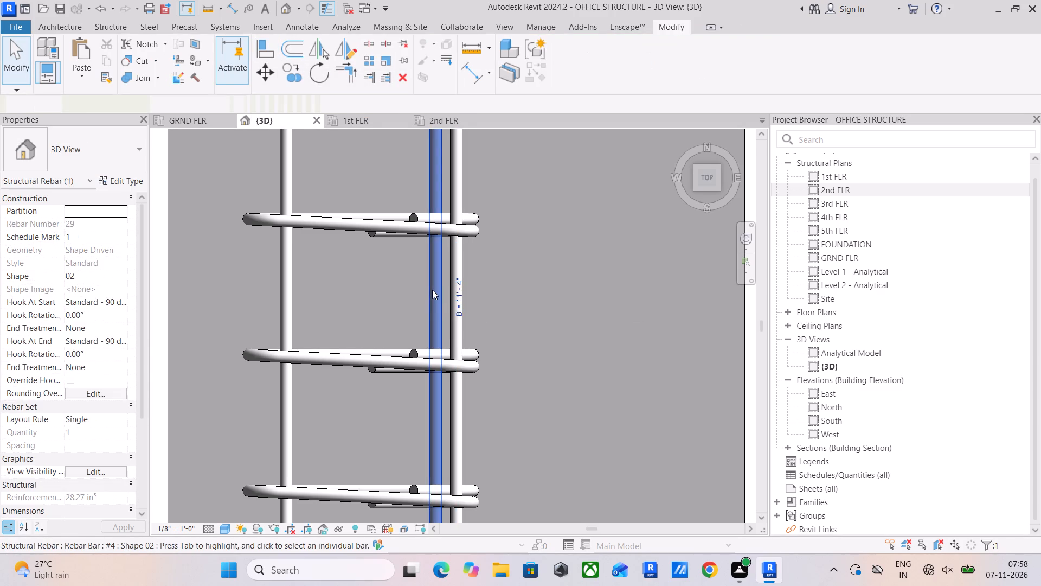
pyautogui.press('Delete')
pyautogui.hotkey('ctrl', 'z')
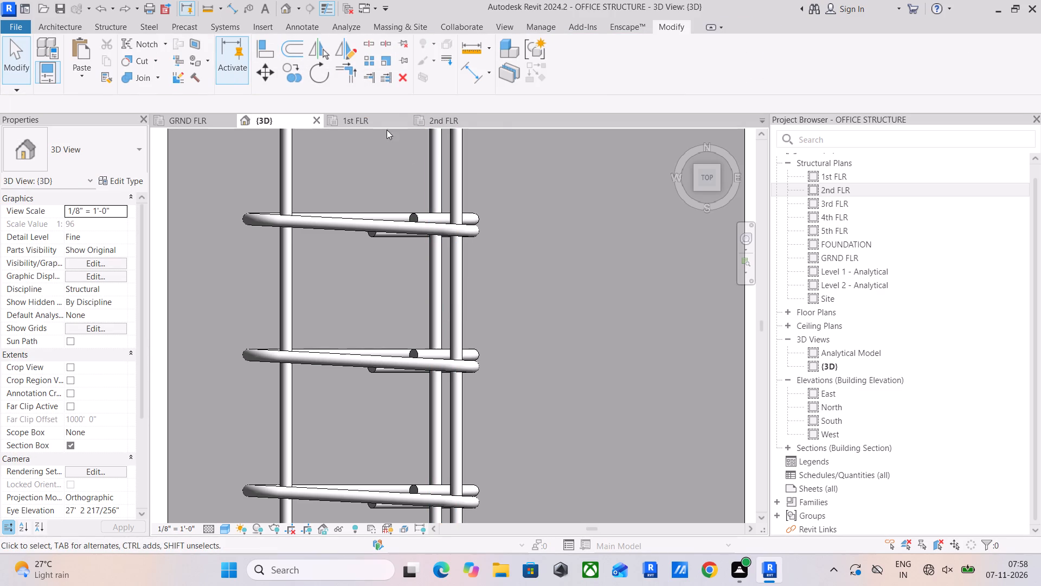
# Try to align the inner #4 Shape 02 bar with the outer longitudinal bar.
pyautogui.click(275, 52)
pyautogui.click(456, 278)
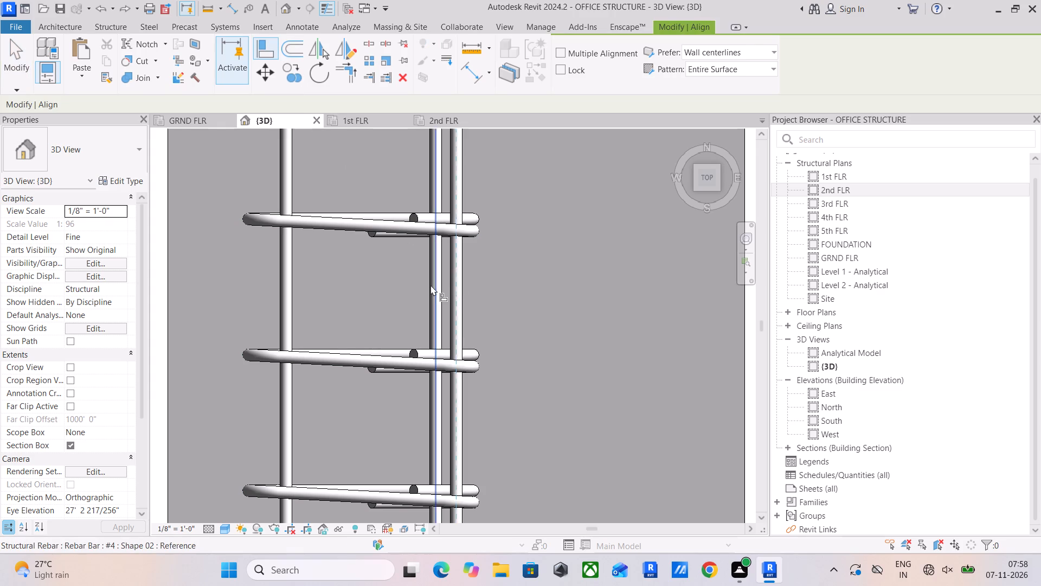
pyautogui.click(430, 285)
# Inspect the beam's longitudinal bars, hooks and stirrups from several angles, including closely at the beam end.
pyautogui.scroll(-10, 460, 291)
pyautogui.keyDown('shift'); pyautogui.moveTo(479, 319); pyautogui.dragTo(337, 141, button='middle'); pyautogui.keyUp('shift')
pyautogui.keyDown('shift'); pyautogui.moveTo(354, 273); pyautogui.dragTo(395, 165, button='middle'); pyautogui.keyUp('shift')
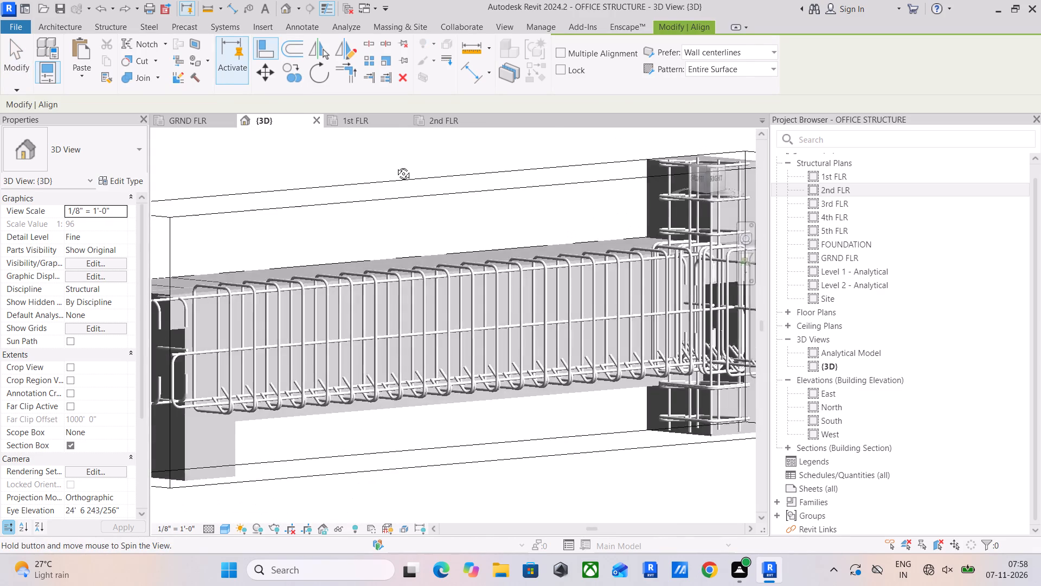
pyautogui.keyDown('shift'); pyautogui.moveTo(395, 165); pyautogui.dragTo(488, 176, button='middle'); pyautogui.keyUp('shift')
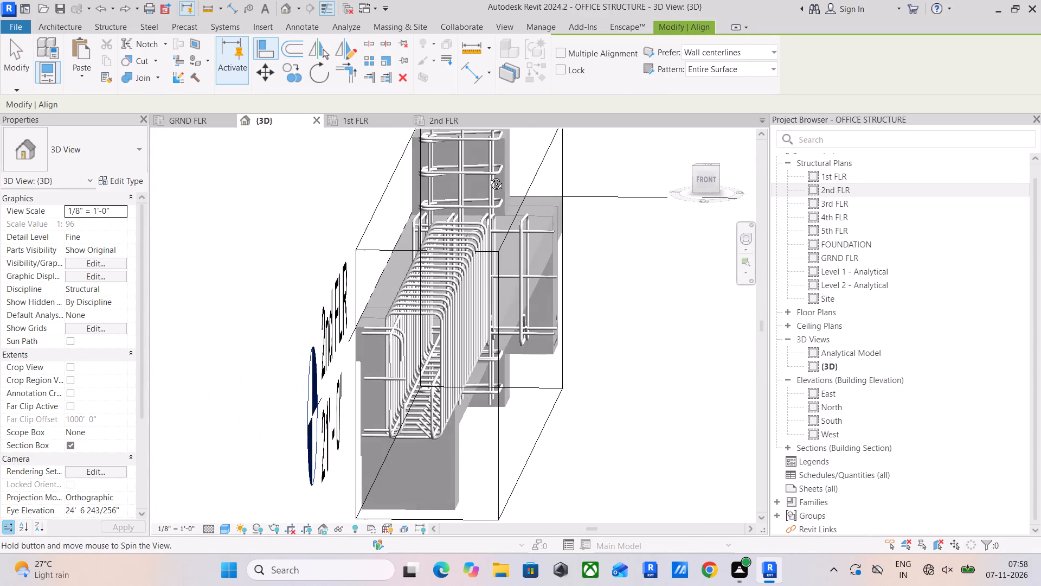
pyautogui.keyDown('shift'); pyautogui.moveTo(488, 176); pyautogui.dragTo(420, 271, button='middle'); pyautogui.keyUp('shift')
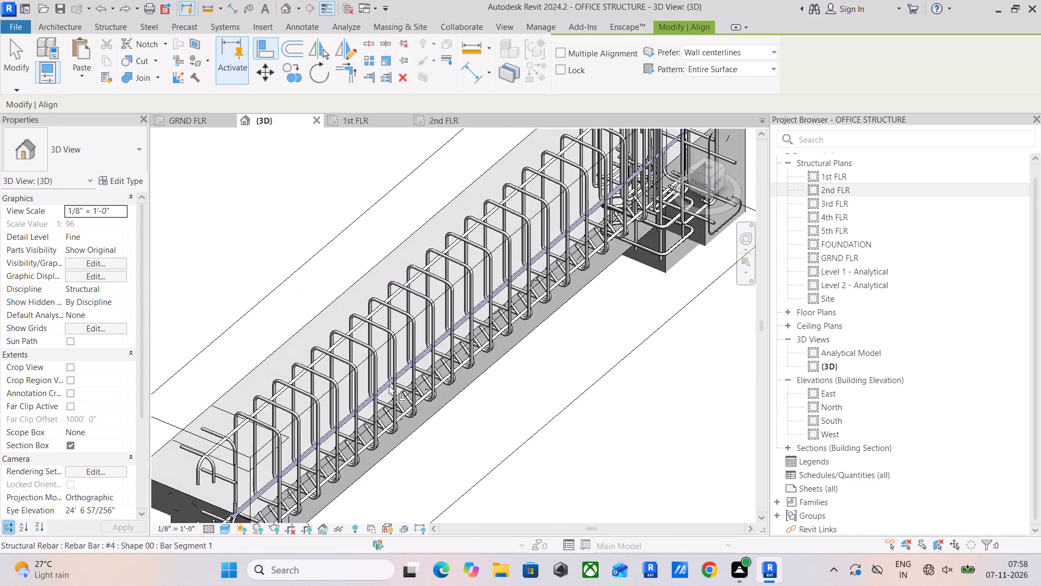
pyautogui.moveTo(389, 385); pyautogui.dragTo(414, 224, button='middle')
pyautogui.keyDown('shift'); pyautogui.moveTo(317, 331); pyautogui.dragTo(266, 259, button='middle'); pyautogui.keyUp('shift')
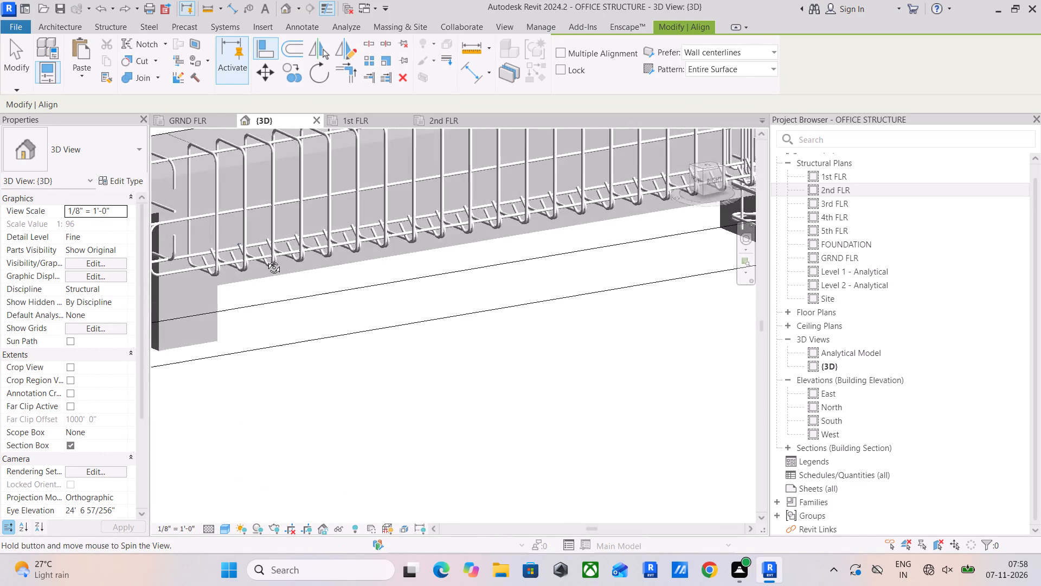
pyautogui.keyDown('shift'); pyautogui.moveTo(266, 259); pyautogui.dragTo(231, 276, button='middle'); pyautogui.keyUp('shift')
pyautogui.moveTo(240, 281); pyautogui.dragTo(547, 283, button='middle')
pyautogui.scroll(-2, 481, 273)
pyautogui.moveTo(455, 268); pyautogui.dragTo(425, 321, button='middle')
pyautogui.keyDown('shift'); pyautogui.moveTo(416, 304); pyautogui.dragTo(408, 306, button='middle'); pyautogui.keyUp('shift')
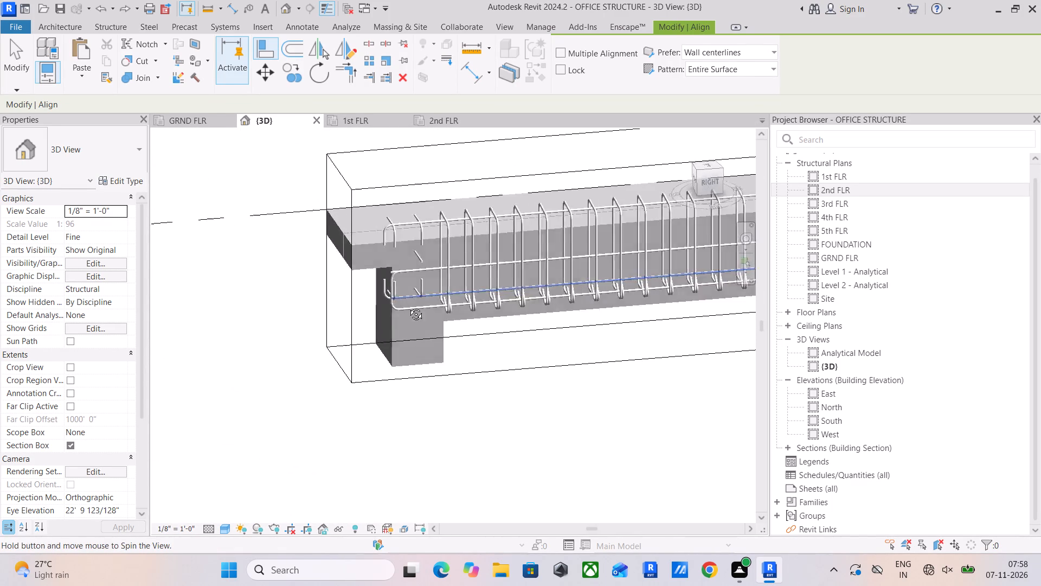
pyautogui.keyDown('shift'); pyautogui.moveTo(408, 306); pyautogui.dragTo(303, 308, button='middle'); pyautogui.keyUp('shift')
pyautogui.scroll(9, 478, 181)
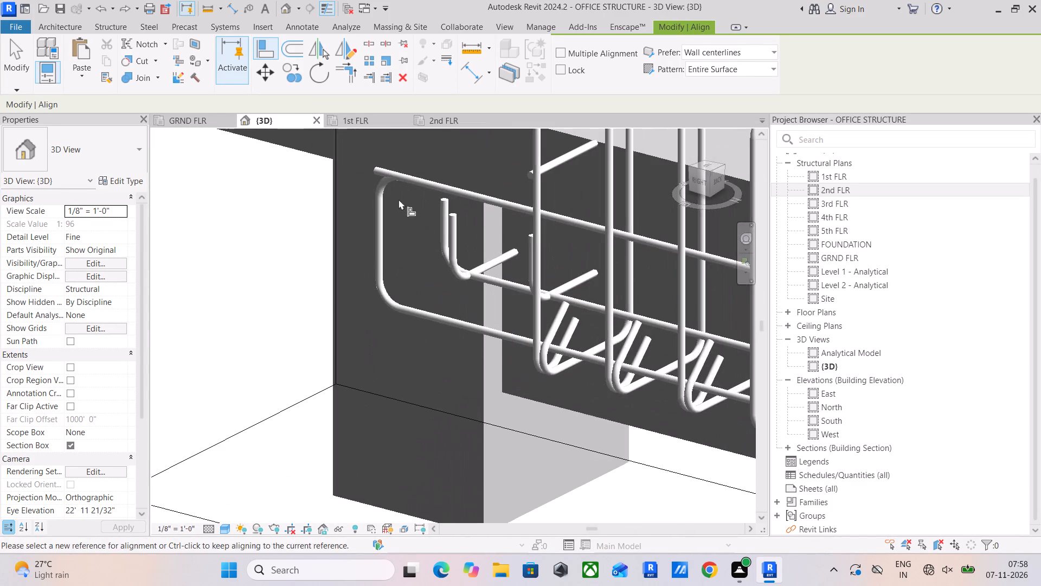
pyautogui.keyDown('shift'); pyautogui.moveTo(402, 219); pyautogui.dragTo(471, 209, button='middle'); pyautogui.keyUp('shift')
pyautogui.scroll(-5, 418, 259)
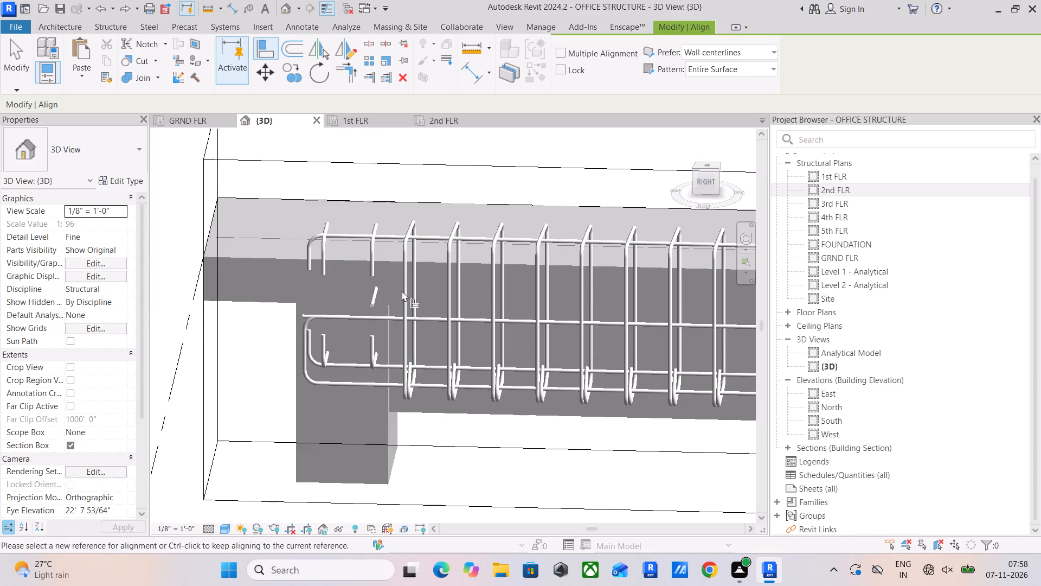
pyautogui.keyDown('shift'); pyautogui.scroll(-1, 402, 291); pyautogui.keyUp('shift')
pyautogui.keyDown('shift'); pyautogui.moveTo(402, 291); pyautogui.dragTo(516, 317, button='middle'); pyautogui.keyUp('shift')
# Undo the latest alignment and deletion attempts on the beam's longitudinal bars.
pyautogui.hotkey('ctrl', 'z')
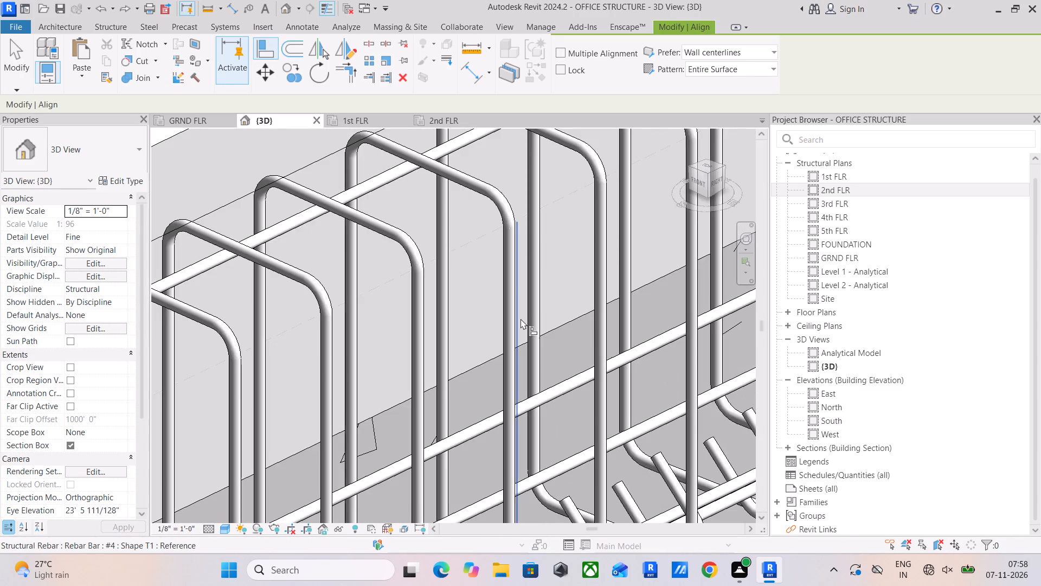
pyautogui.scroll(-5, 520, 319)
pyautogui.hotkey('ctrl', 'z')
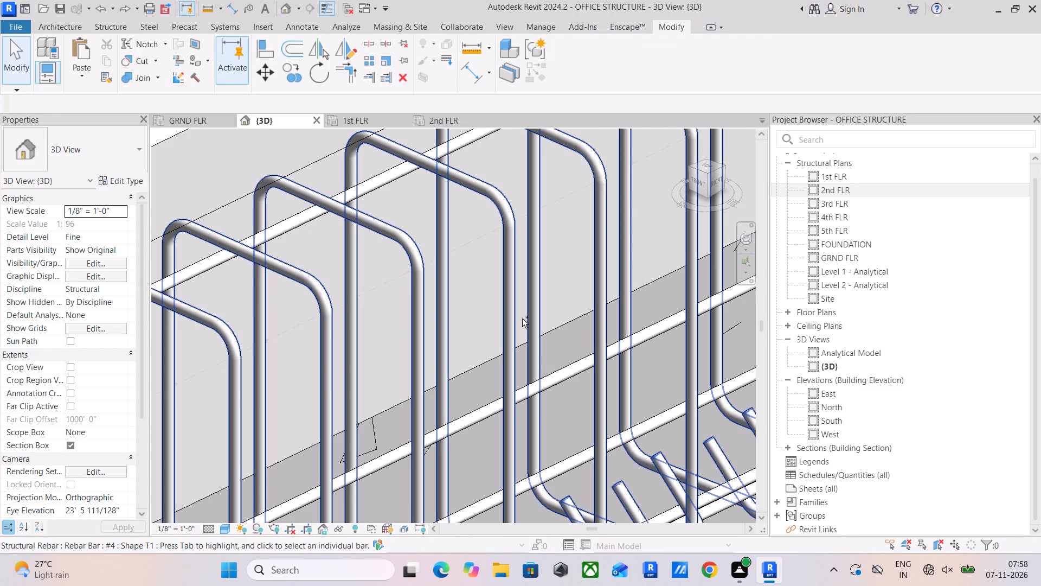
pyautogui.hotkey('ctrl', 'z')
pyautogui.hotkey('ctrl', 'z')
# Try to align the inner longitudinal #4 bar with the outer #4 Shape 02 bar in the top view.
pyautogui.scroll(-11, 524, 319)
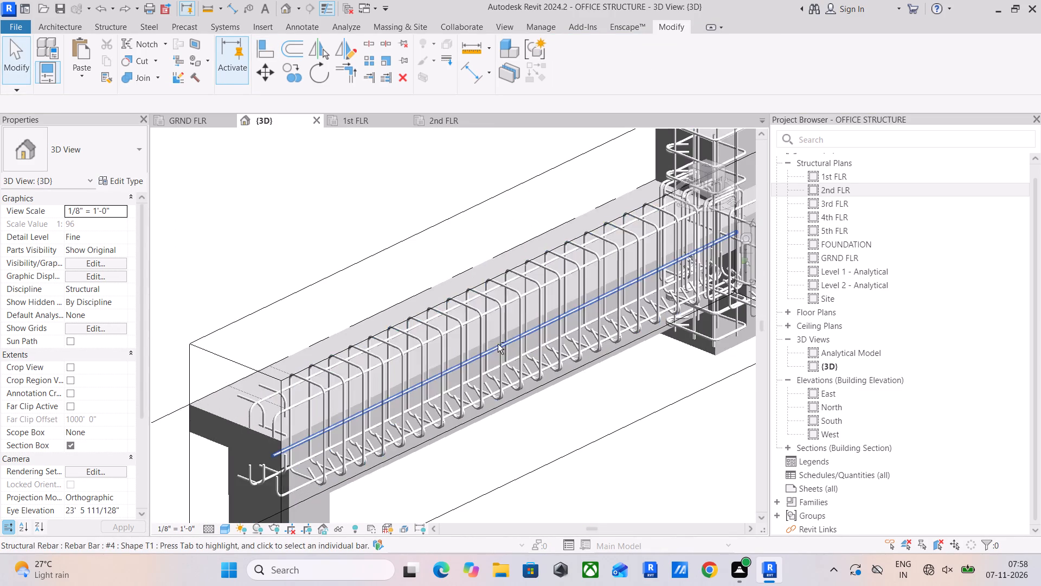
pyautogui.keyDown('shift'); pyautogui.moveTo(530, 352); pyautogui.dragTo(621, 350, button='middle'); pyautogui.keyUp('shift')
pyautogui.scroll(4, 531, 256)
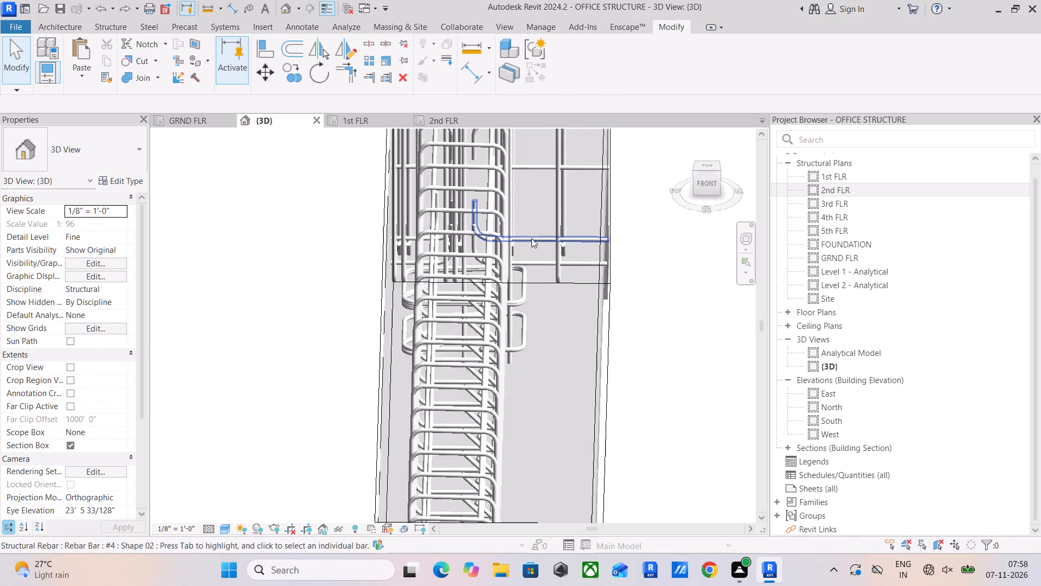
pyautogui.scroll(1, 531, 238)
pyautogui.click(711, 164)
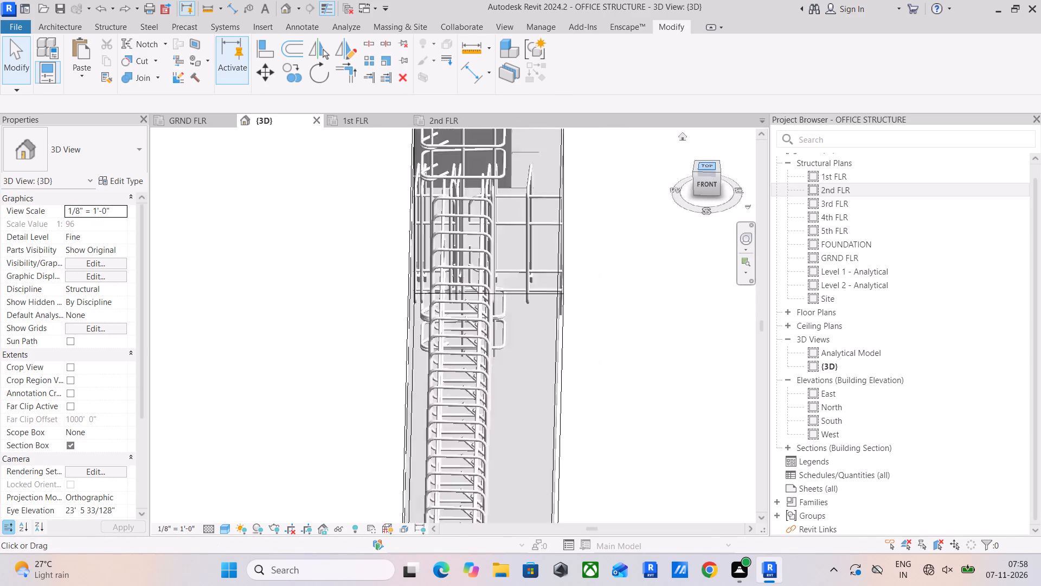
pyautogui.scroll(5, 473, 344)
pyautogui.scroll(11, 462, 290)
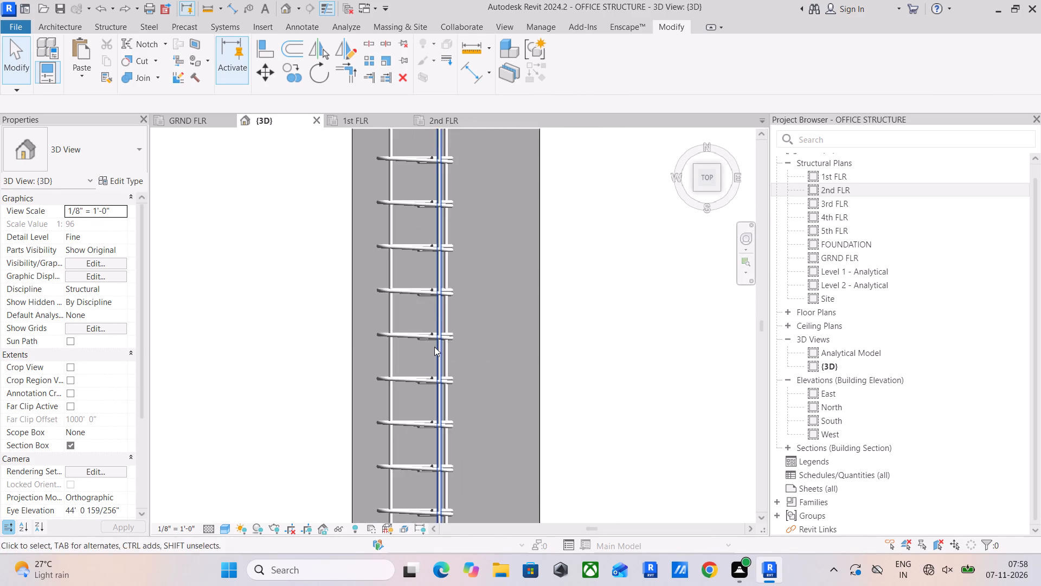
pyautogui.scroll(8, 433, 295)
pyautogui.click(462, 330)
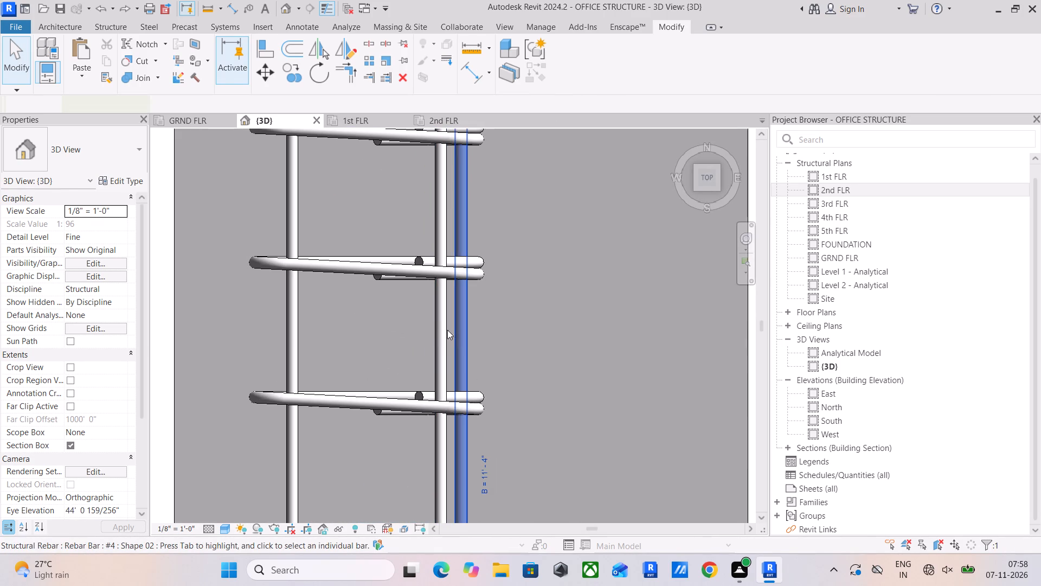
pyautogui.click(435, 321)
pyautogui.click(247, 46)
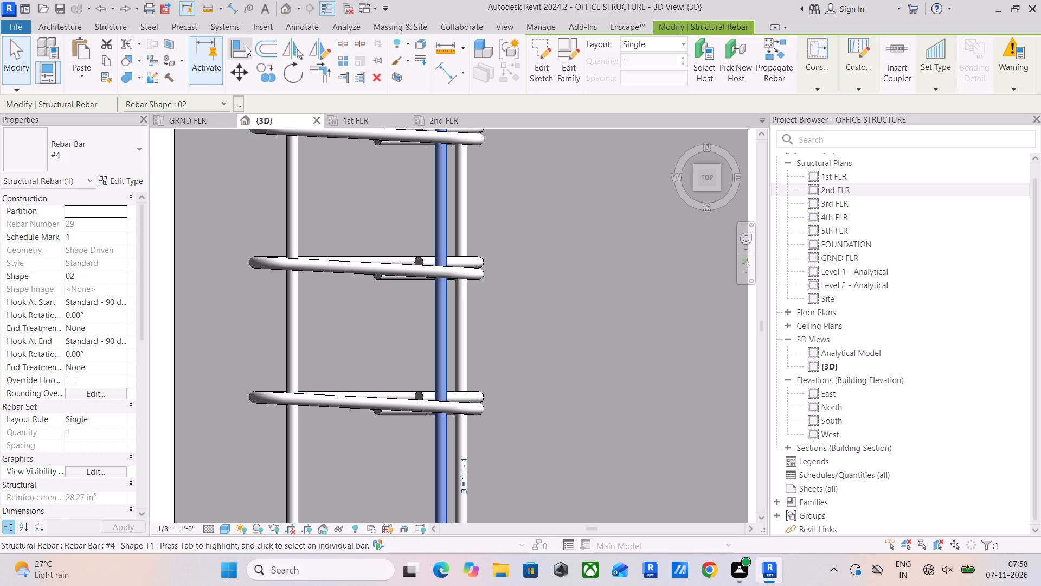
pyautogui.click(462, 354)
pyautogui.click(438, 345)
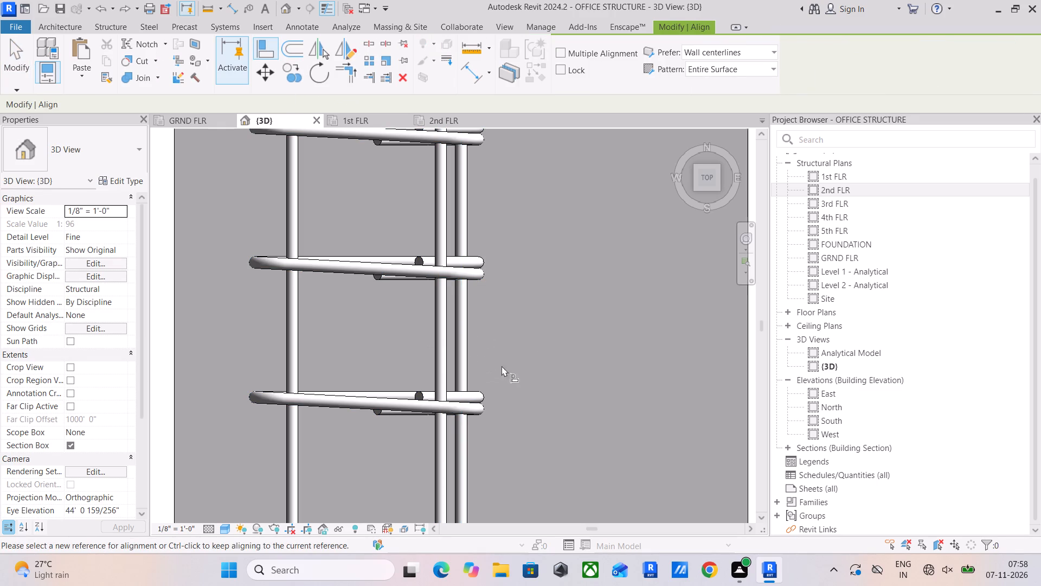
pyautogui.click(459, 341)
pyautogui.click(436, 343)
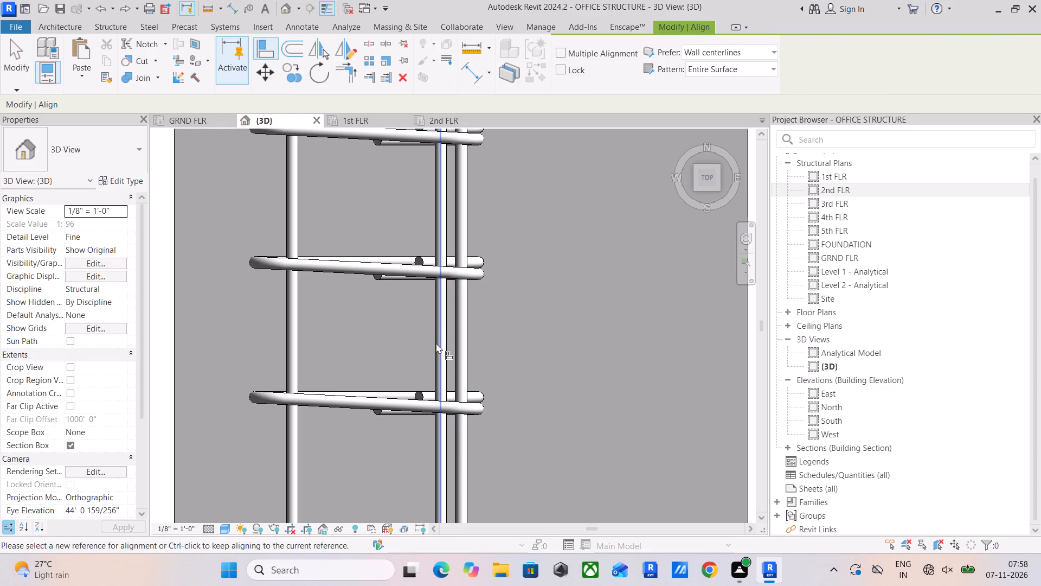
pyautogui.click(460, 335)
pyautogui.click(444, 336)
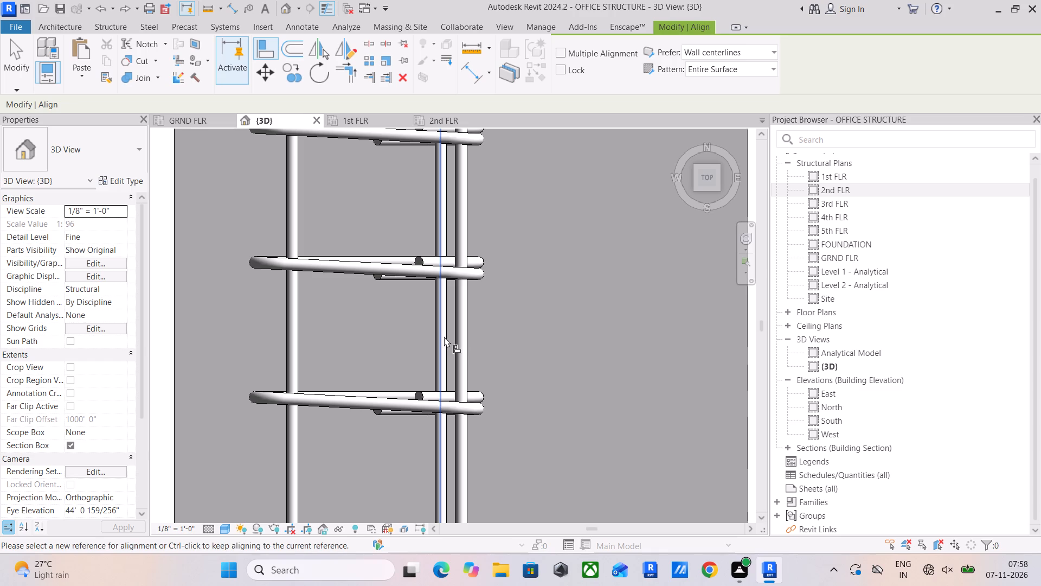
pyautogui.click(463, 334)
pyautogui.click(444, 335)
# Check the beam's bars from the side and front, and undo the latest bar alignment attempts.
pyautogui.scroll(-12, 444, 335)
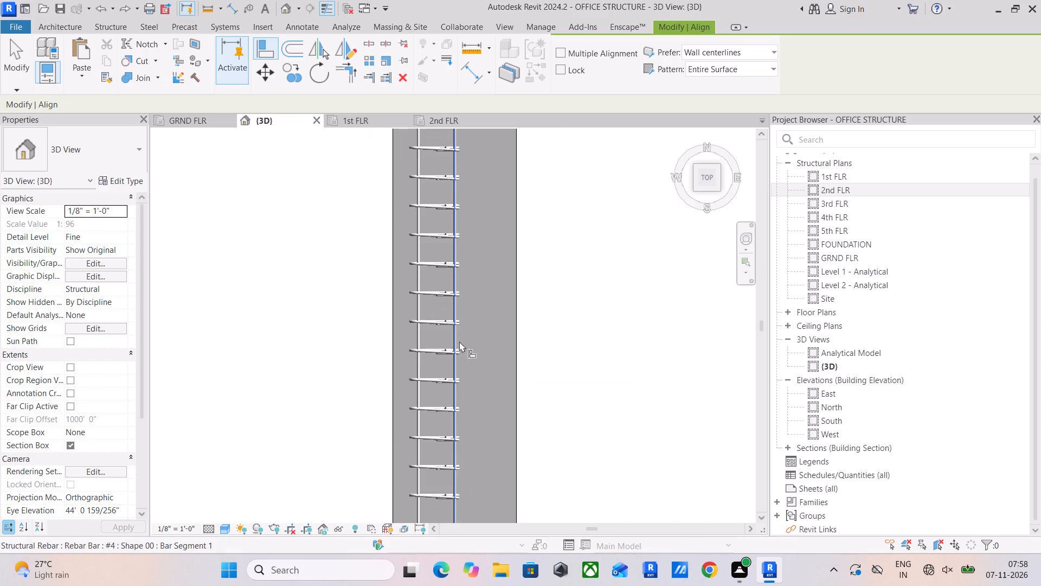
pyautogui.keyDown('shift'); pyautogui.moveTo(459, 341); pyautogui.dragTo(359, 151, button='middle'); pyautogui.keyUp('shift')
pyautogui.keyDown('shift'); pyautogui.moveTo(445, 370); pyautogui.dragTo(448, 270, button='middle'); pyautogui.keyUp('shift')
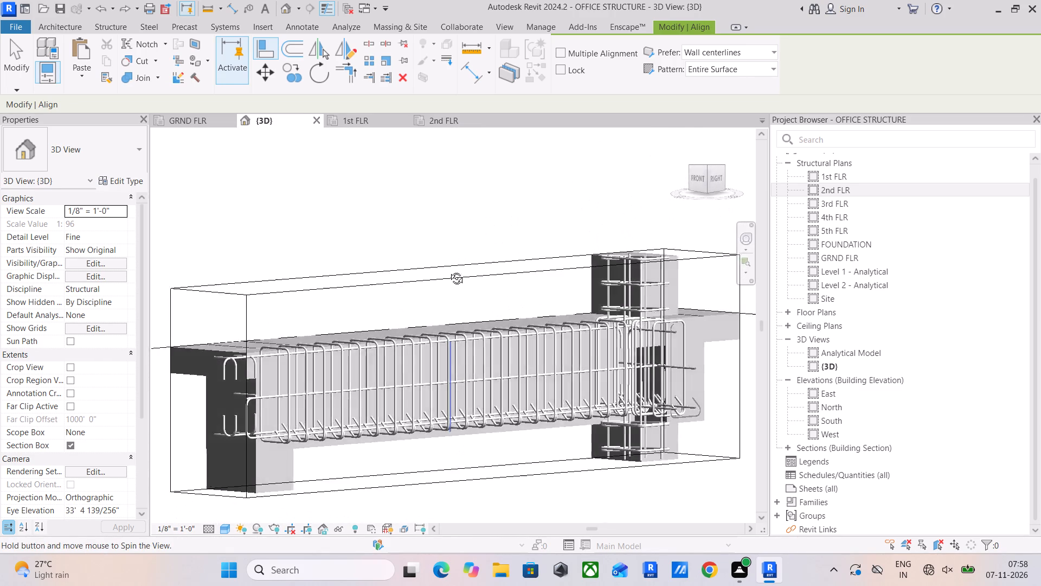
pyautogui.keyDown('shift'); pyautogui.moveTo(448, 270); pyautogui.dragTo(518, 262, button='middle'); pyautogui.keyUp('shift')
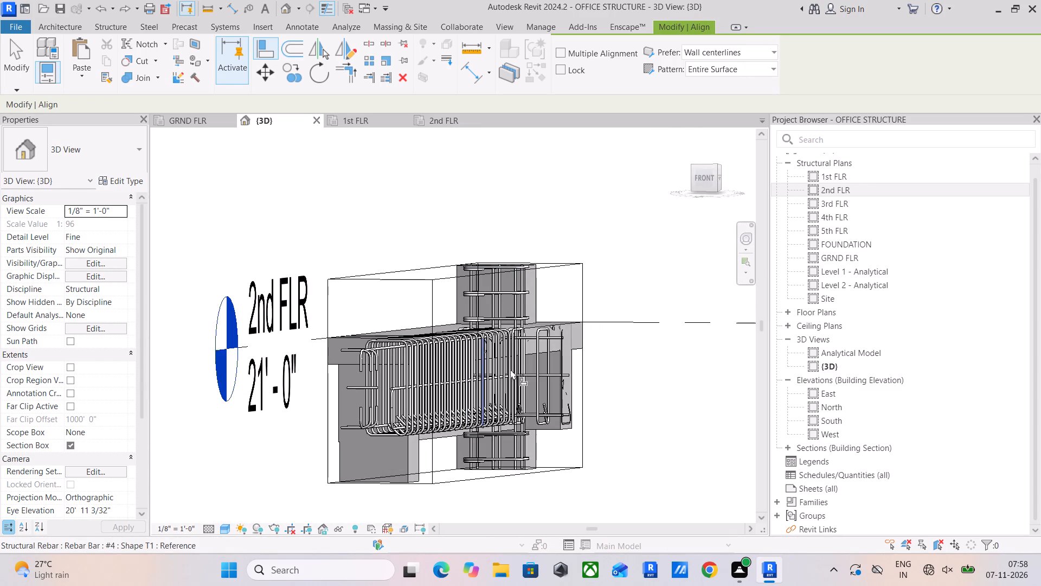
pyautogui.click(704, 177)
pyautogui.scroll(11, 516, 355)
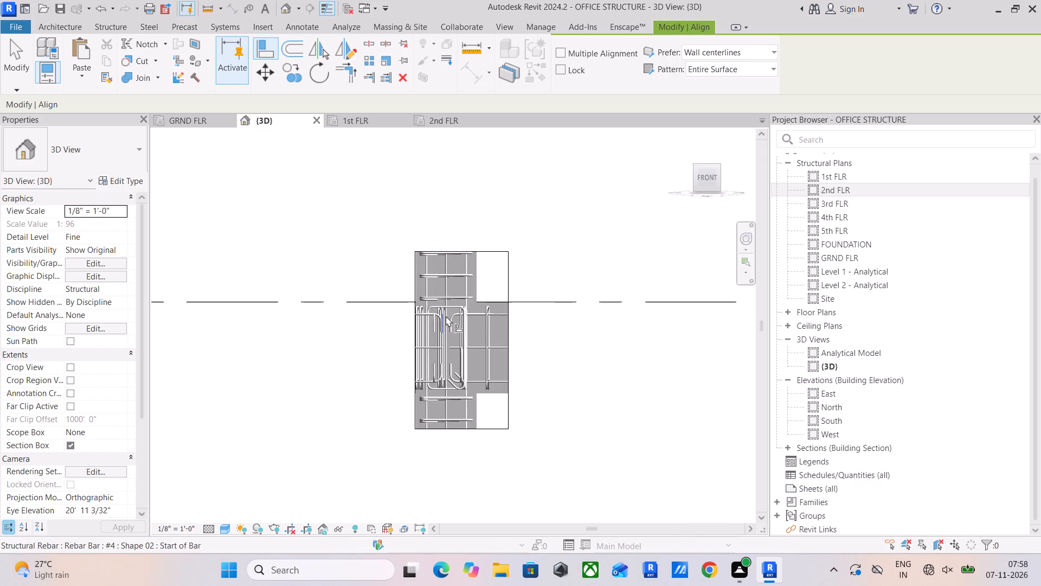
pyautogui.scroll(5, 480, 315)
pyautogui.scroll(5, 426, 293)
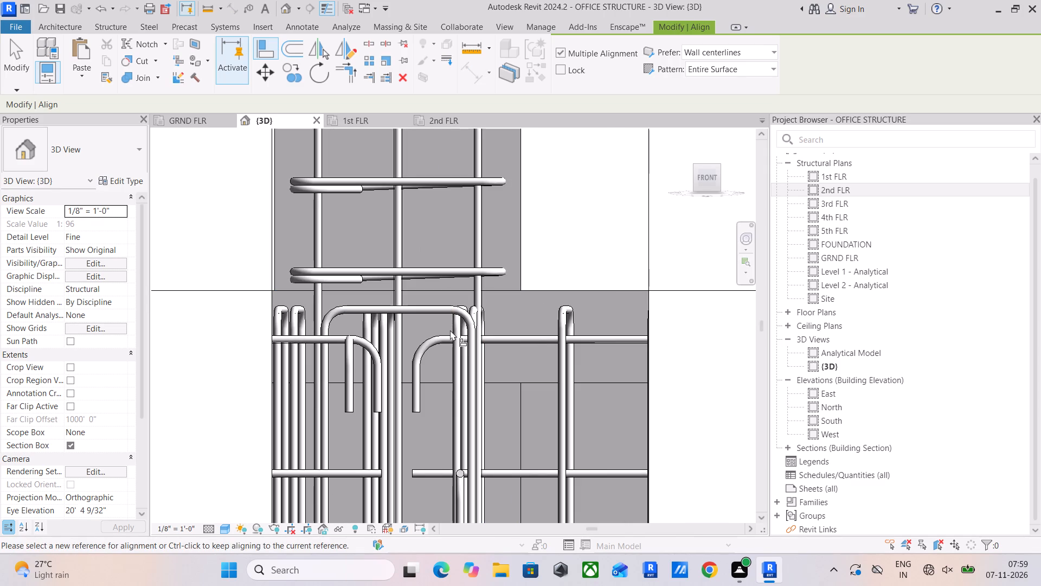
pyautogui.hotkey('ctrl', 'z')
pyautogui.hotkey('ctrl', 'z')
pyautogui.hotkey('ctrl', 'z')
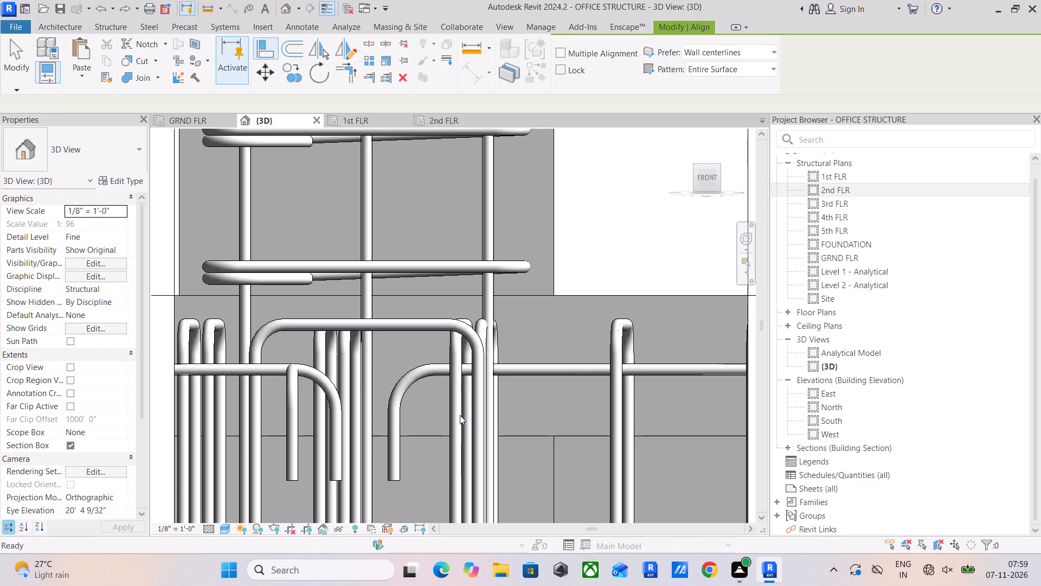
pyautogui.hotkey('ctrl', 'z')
# In the front view, align the beam's upper hooked #4 bars with the lower hooked bars beneath them on both sides.
pyautogui.moveTo(355, 413); pyautogui.dragTo(419, 274, button='middle')
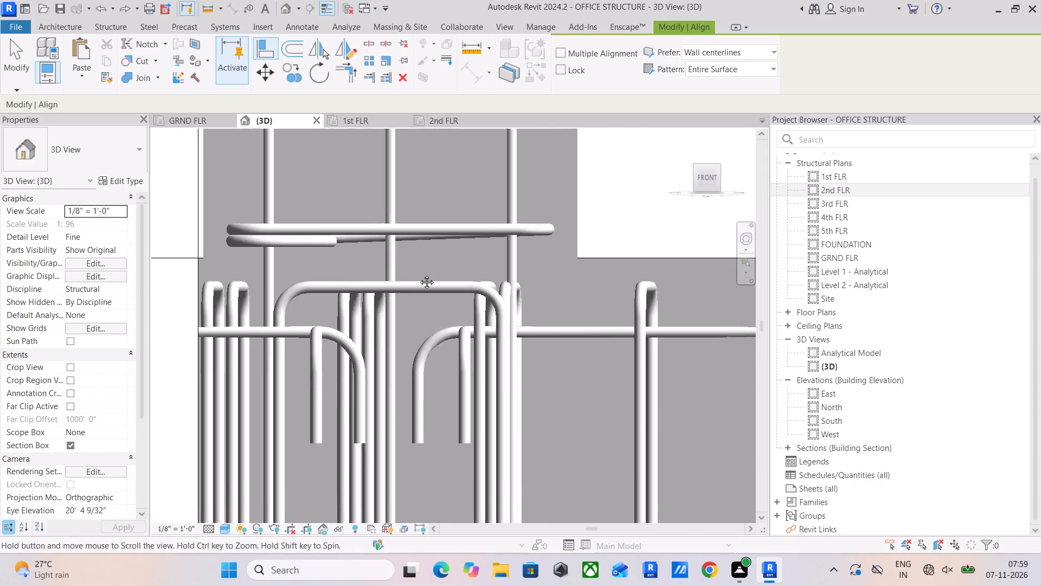
pyautogui.moveTo(419, 274); pyautogui.dragTo(446, 208, button='middle')
pyautogui.scroll(-1, 461, 300)
pyautogui.moveTo(473, 463); pyautogui.dragTo(489, 251, button='middle')
pyautogui.moveTo(501, 308); pyautogui.dragTo(500, 323, button='middle')
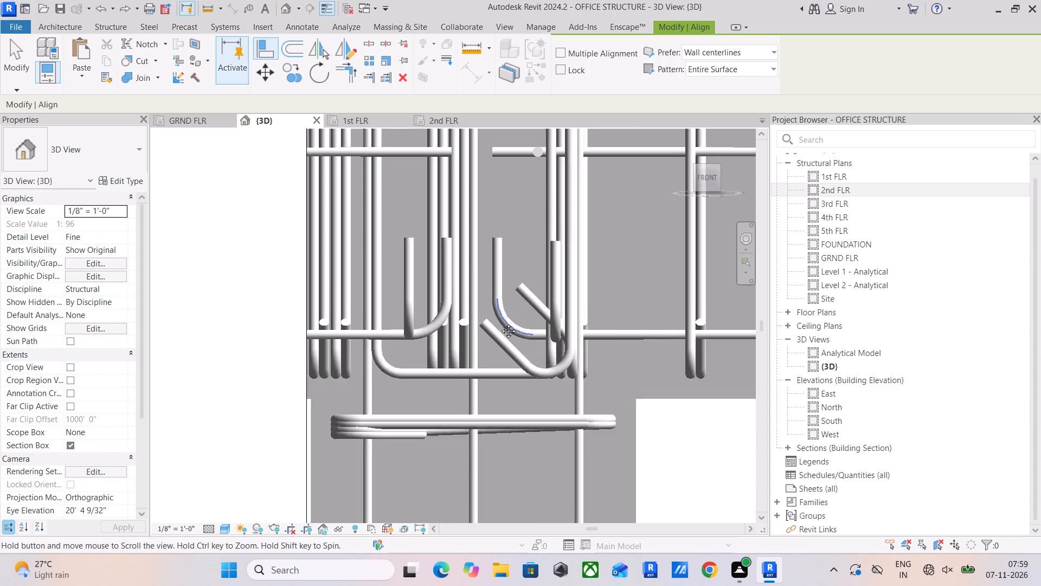
pyautogui.moveTo(500, 323); pyautogui.dragTo(500, 410, button='middle')
pyautogui.moveTo(560, 371); pyautogui.dragTo(562, 361)
pyautogui.moveTo(567, 289); pyautogui.dragTo(560, 403, button='middle')
pyautogui.click(526, 243)
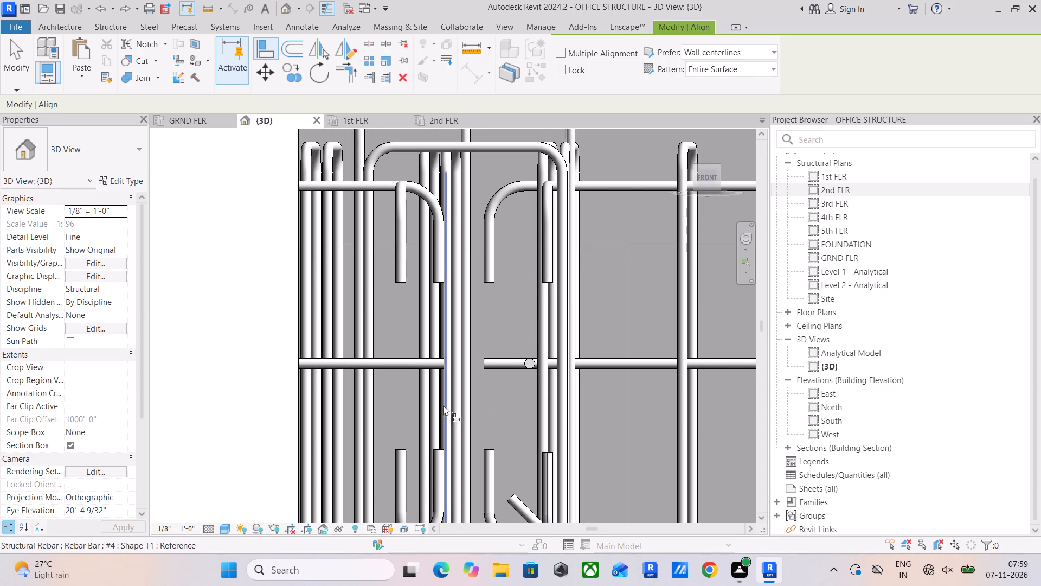
pyautogui.moveTo(403, 477); pyautogui.dragTo(404, 455)
pyautogui.click(402, 236)
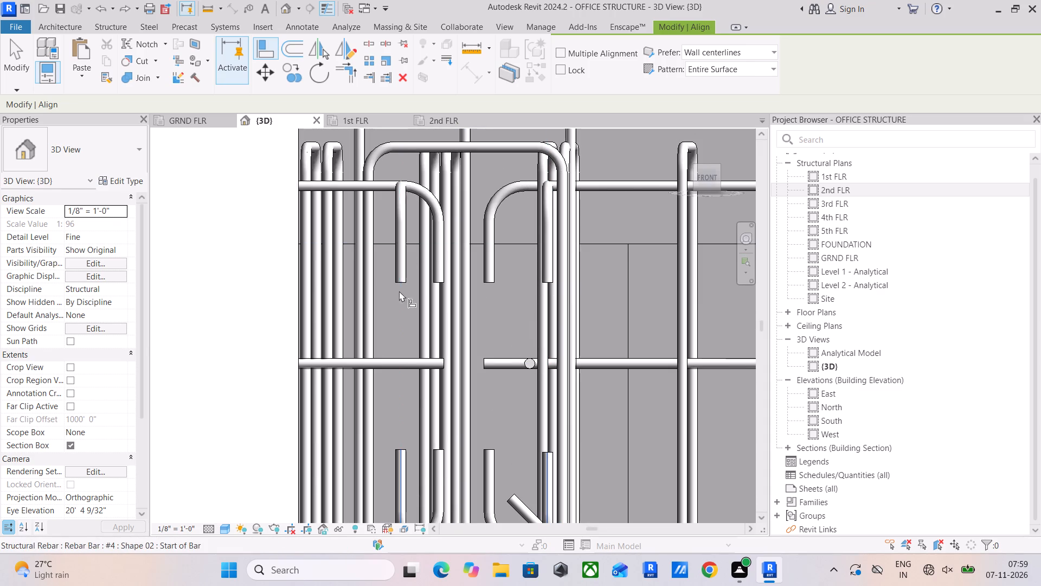
pyautogui.scroll(-4, 521, 309)
pyautogui.press('Escape')
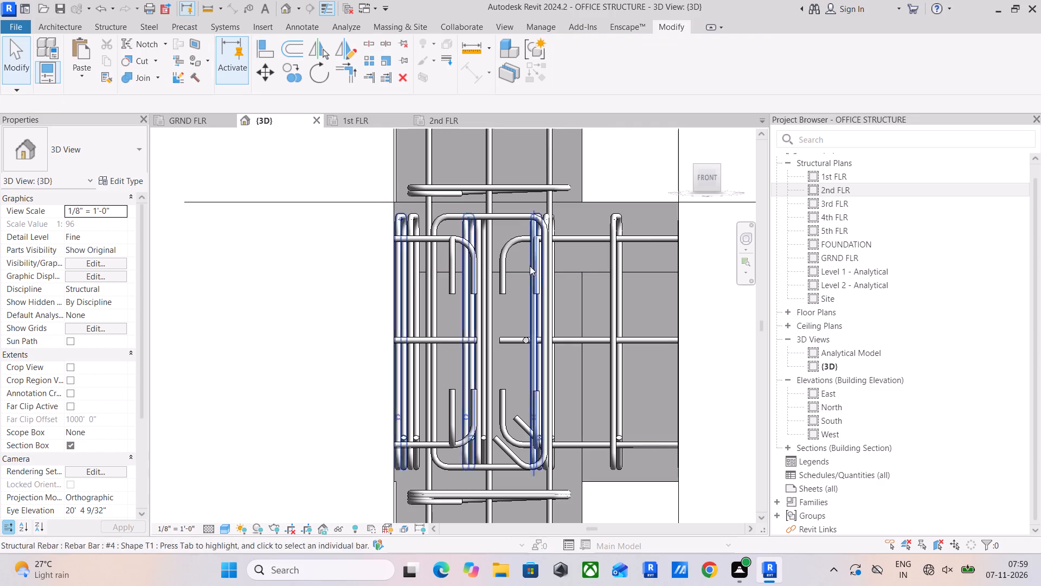
pyautogui.press('Escape')
# Examine the beam's top and bottom #4 Shape 02 bars one by one along the stirrups and at the hooked beam end.
pyautogui.click(535, 259)
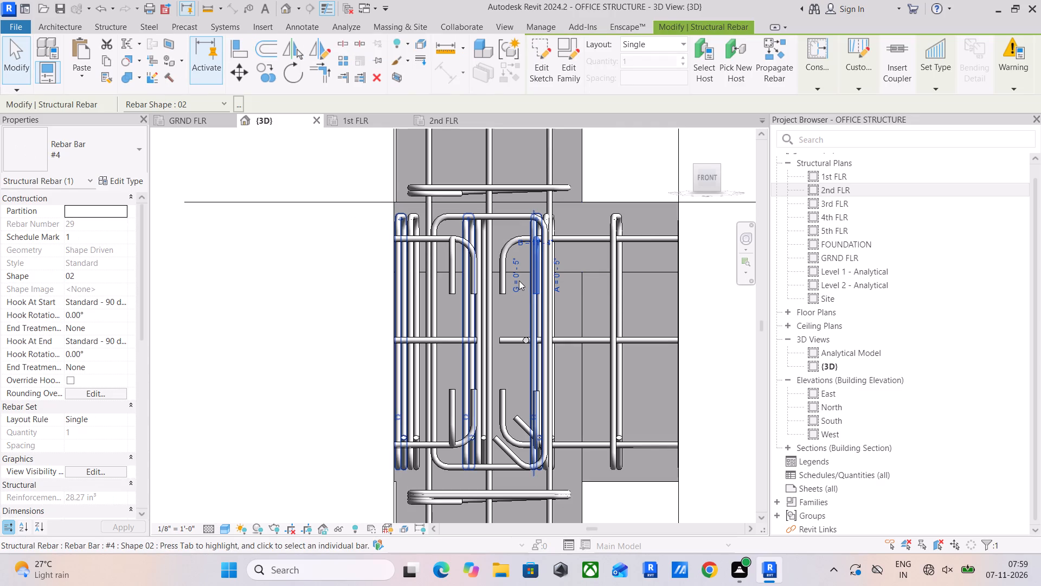
pyautogui.keyDown('shift'); pyautogui.moveTo(518, 282); pyautogui.dragTo(473, 346, button='middle'); pyautogui.keyUp('shift')
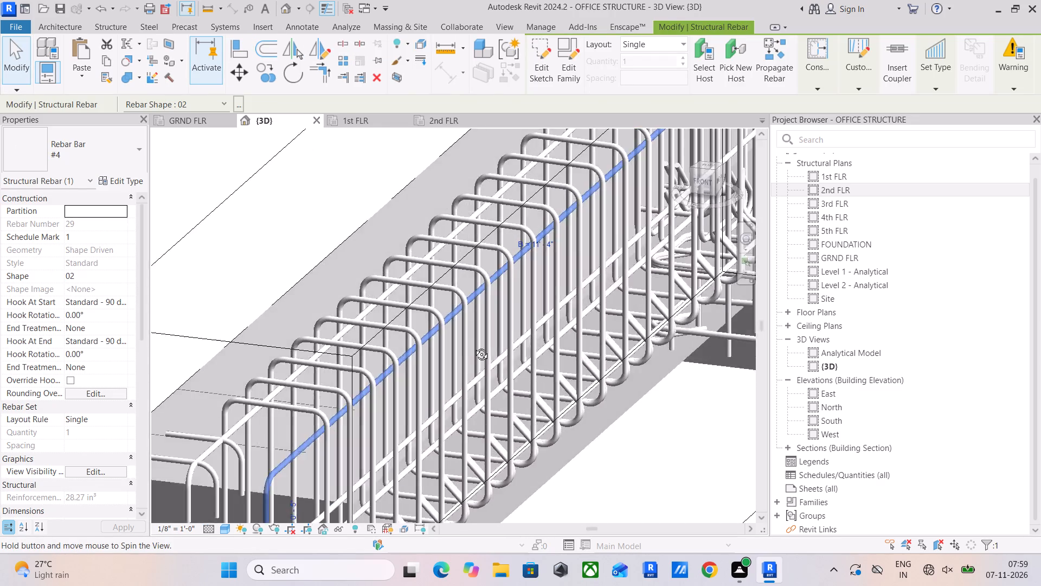
pyautogui.keyDown('shift'); pyautogui.moveTo(473, 346); pyautogui.dragTo(478, 385, button='middle'); pyautogui.keyUp('shift')
pyautogui.moveTo(475, 386); pyautogui.dragTo(545, 340, button='middle')
pyautogui.scroll(4, 395, 371)
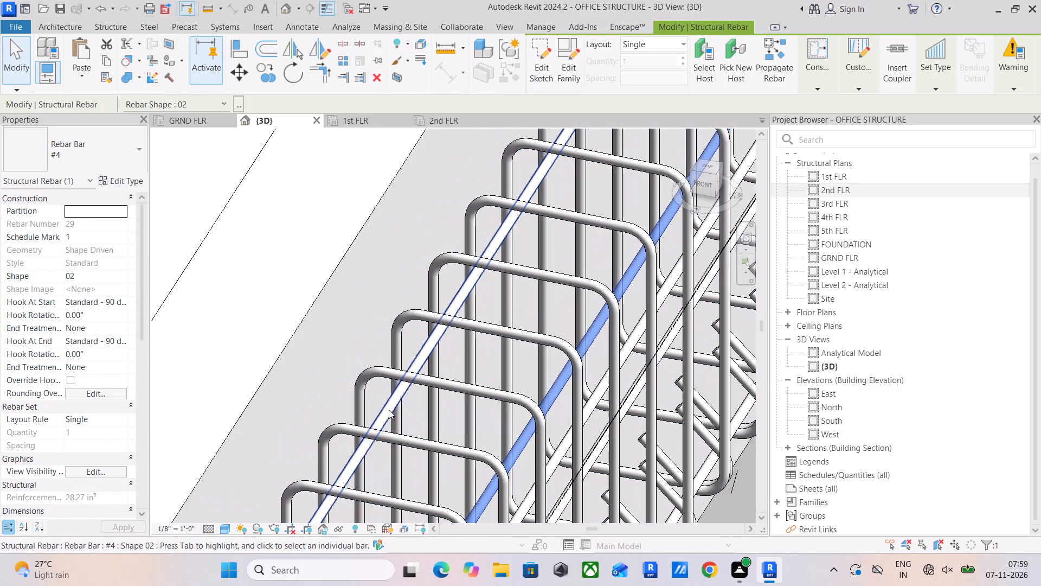
pyautogui.click(386, 412)
pyautogui.scroll(-4, 452, 376)
pyautogui.moveTo(452, 376); pyautogui.dragTo(523, 282, button='middle')
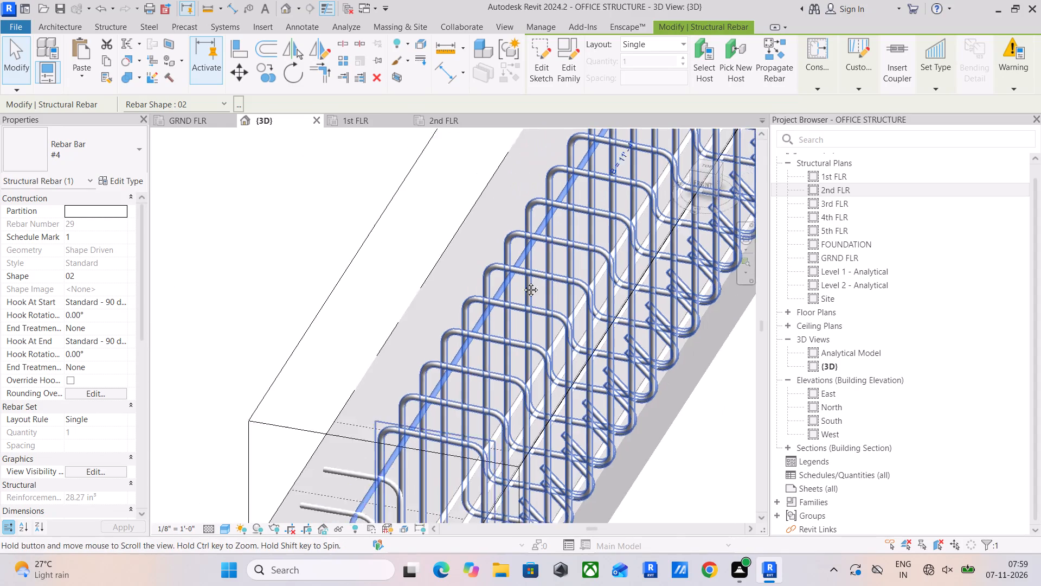
pyautogui.moveTo(523, 282); pyautogui.dragTo(542, 221, button='middle')
pyautogui.moveTo(458, 398); pyautogui.dragTo(512, 249, button='middle')
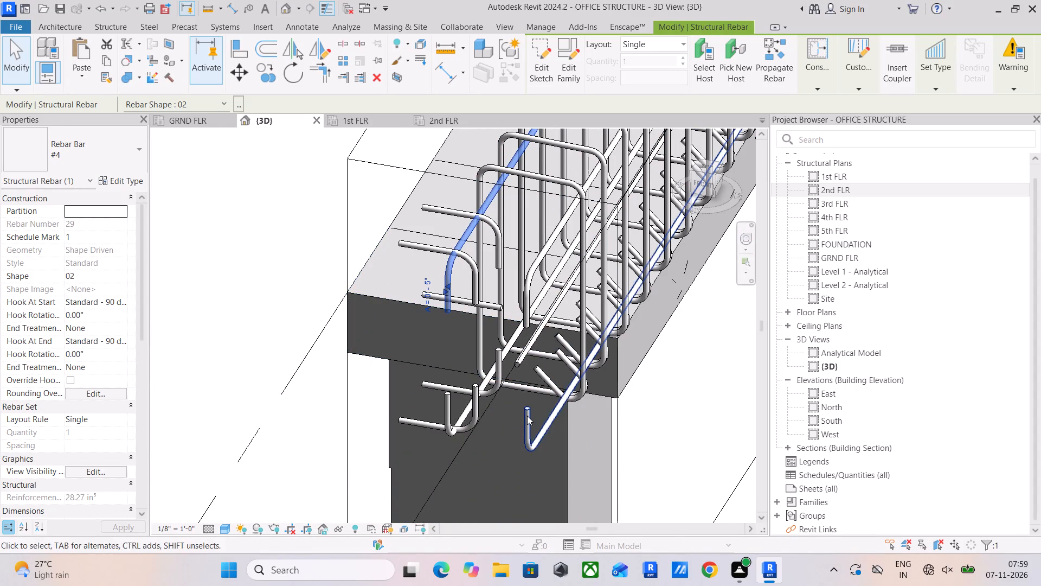
pyautogui.click(527, 416)
pyautogui.click(442, 411)
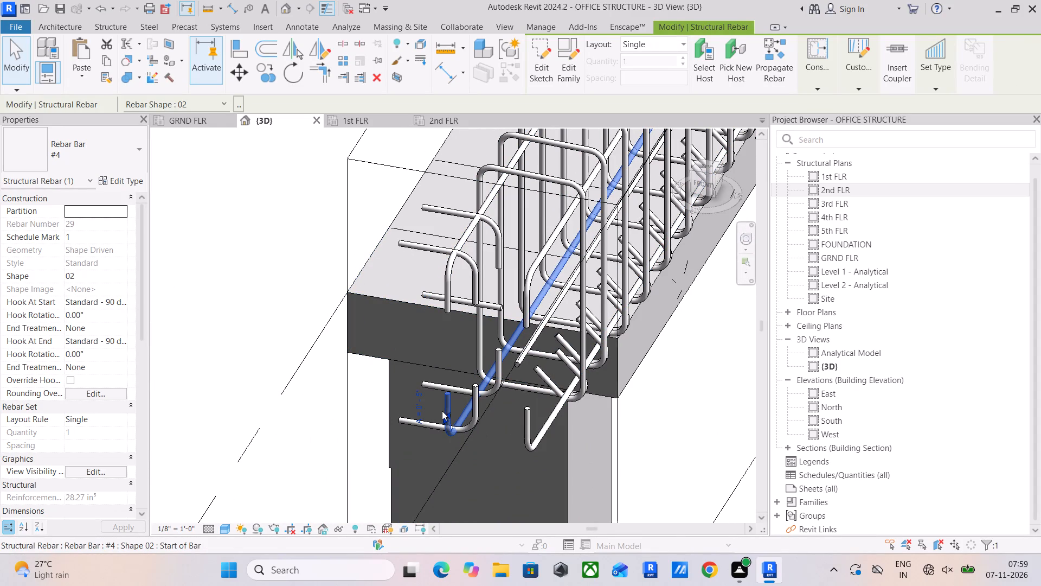
pyautogui.moveTo(496, 350); pyautogui.dragTo(538, 443, button='middle')
pyautogui.scroll(-4, 543, 387)
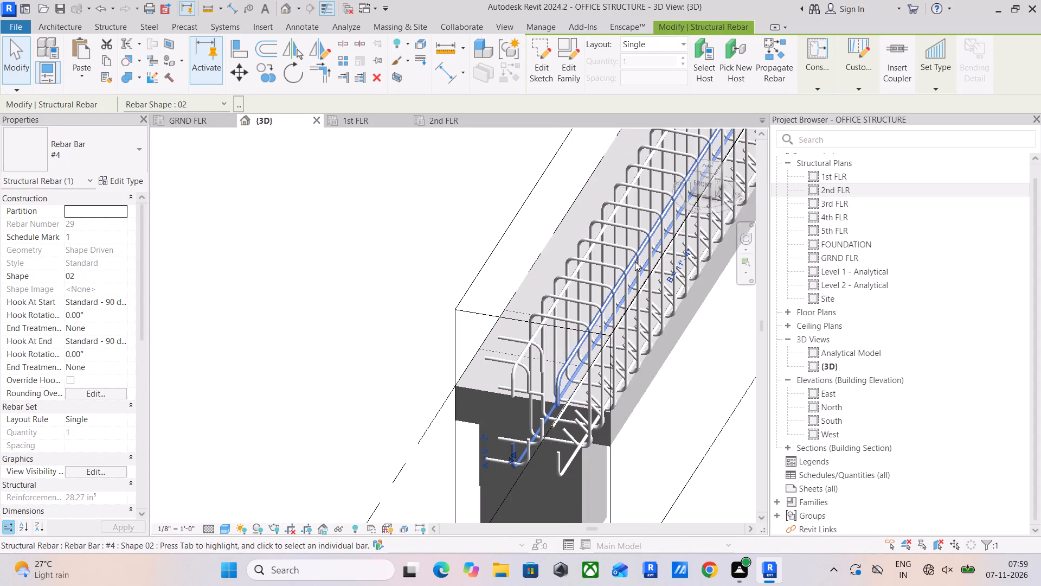
# Examine from above how the straight #4 Shape 00 bar sits beside the outer #4 Shape 02 bar at the beam end.
pyautogui.click(704, 168)
pyautogui.scroll(5, 513, 492)
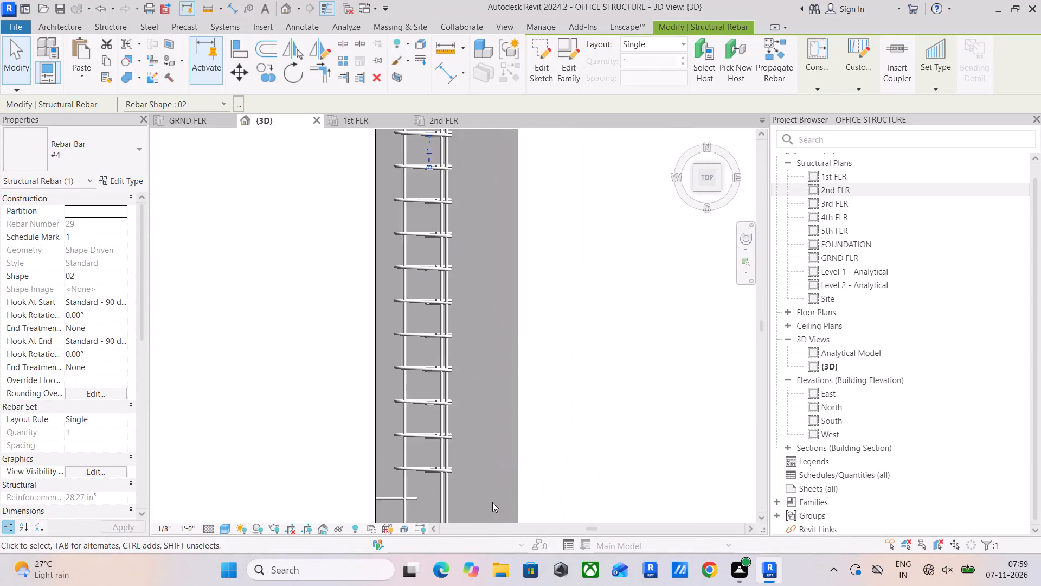
pyautogui.moveTo(492, 501); pyautogui.dragTo(609, 179, button='middle')
pyautogui.scroll(9, 542, 223)
pyautogui.moveTo(627, 224); pyautogui.dragTo(537, 308, button='middle')
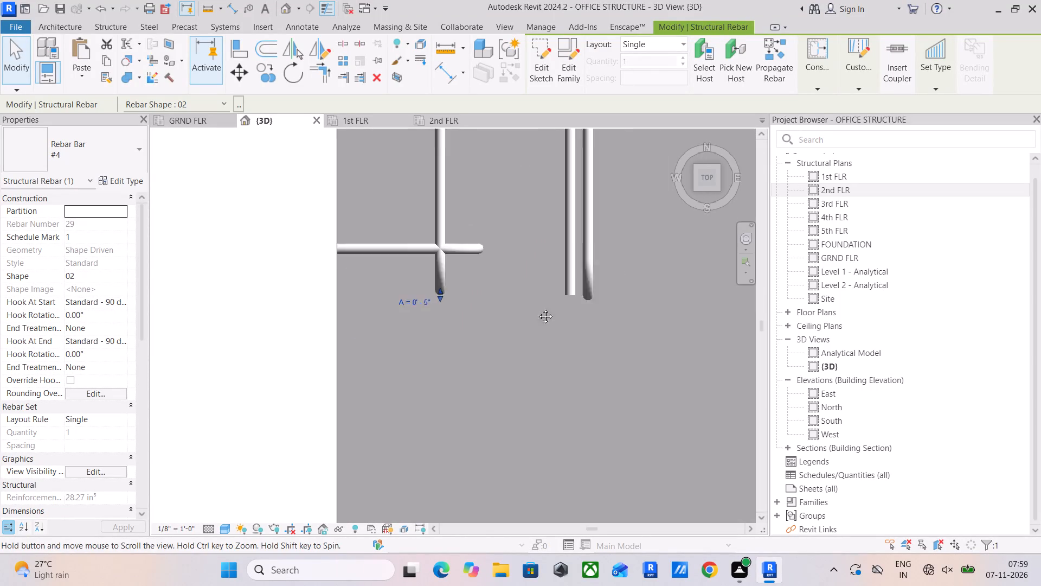
pyautogui.moveTo(537, 308); pyautogui.dragTo(511, 359, button='middle')
pyautogui.scroll(-4, 530, 284)
pyautogui.moveTo(530, 292); pyautogui.dragTo(525, 399, button='middle')
pyautogui.click(520, 353)
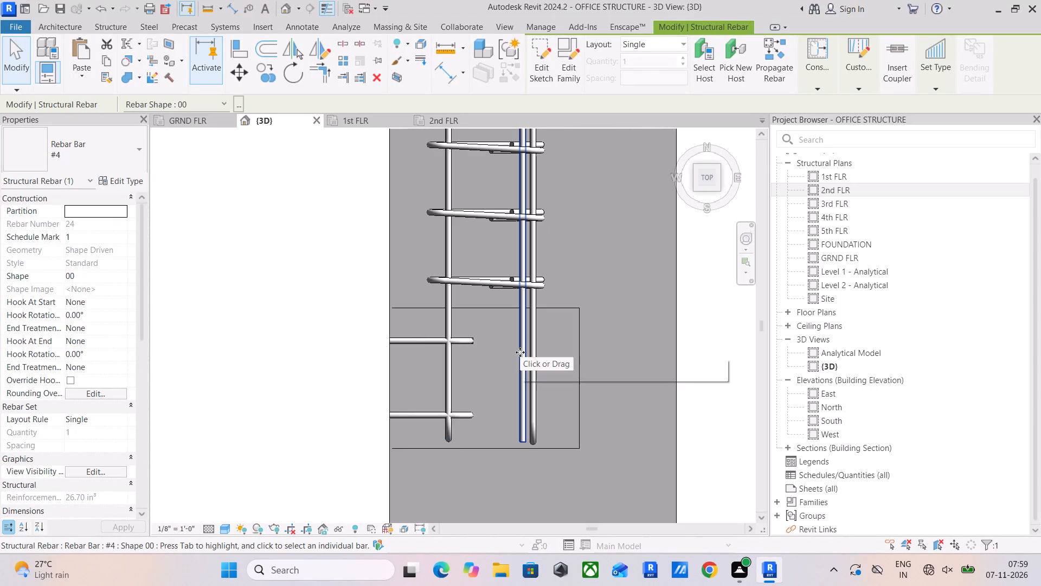
pyautogui.scroll(4, 522, 348)
pyautogui.scroll(-5, 522, 348)
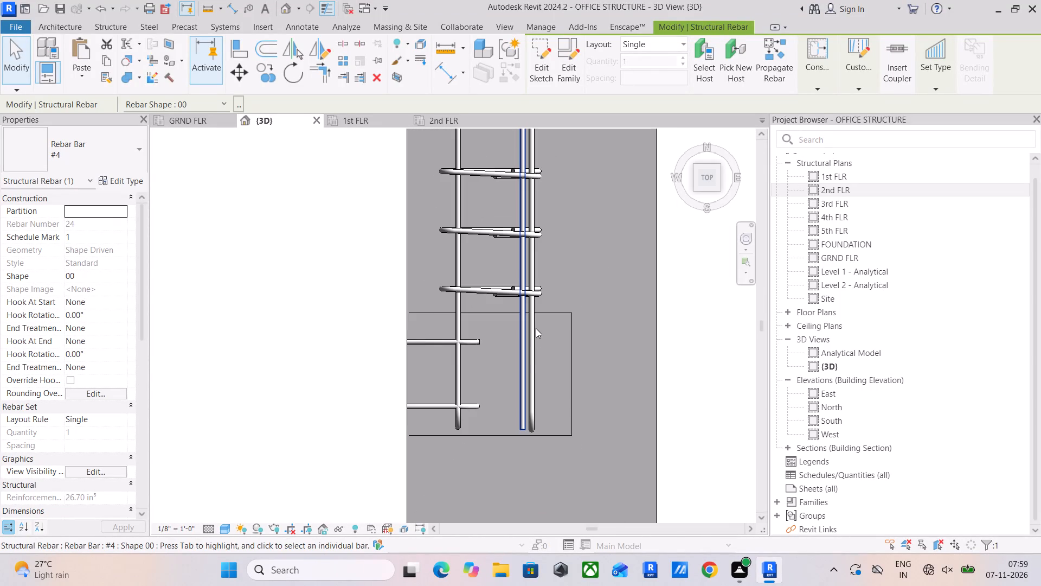
pyautogui.scroll(-1, 536, 341)
pyautogui.click(533, 337)
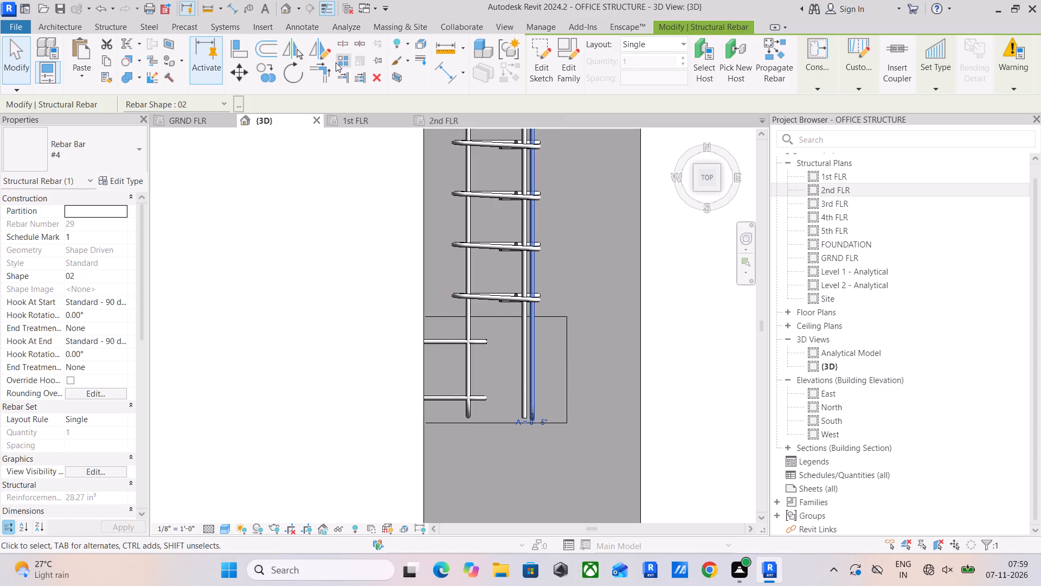
# Save the project.
pyautogui.click(248, 58)
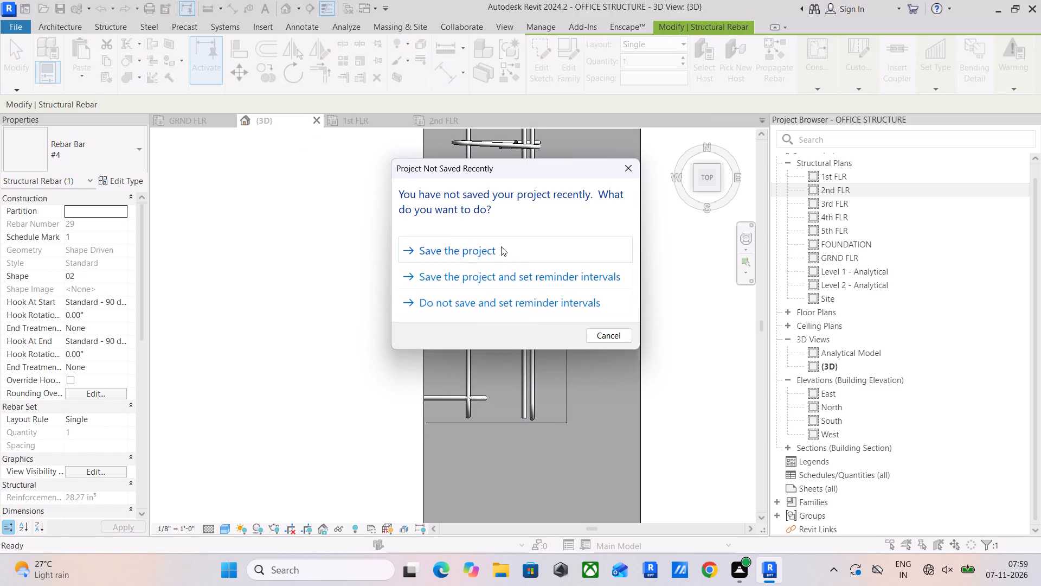
pyautogui.click(479, 246)
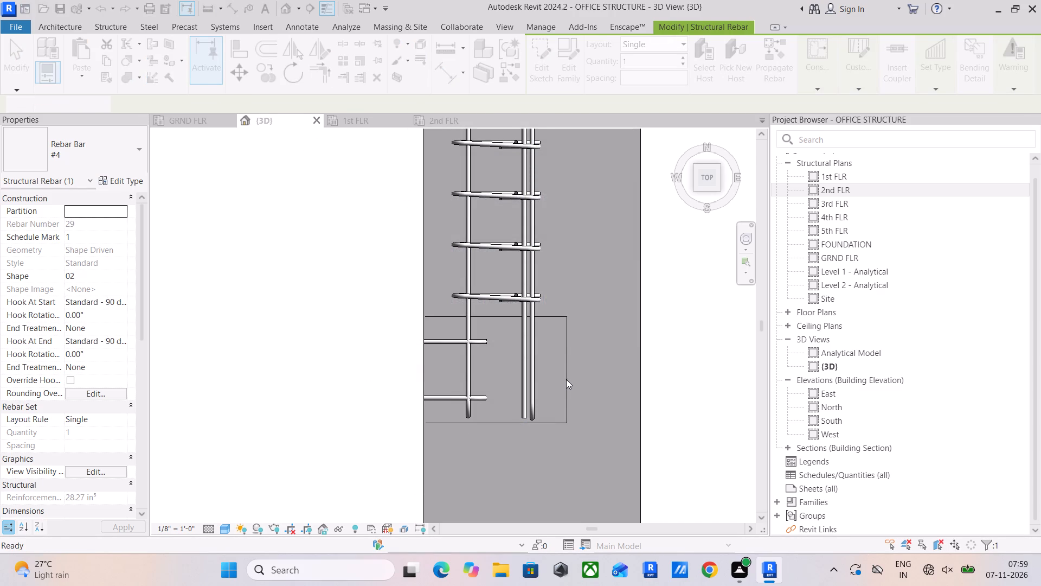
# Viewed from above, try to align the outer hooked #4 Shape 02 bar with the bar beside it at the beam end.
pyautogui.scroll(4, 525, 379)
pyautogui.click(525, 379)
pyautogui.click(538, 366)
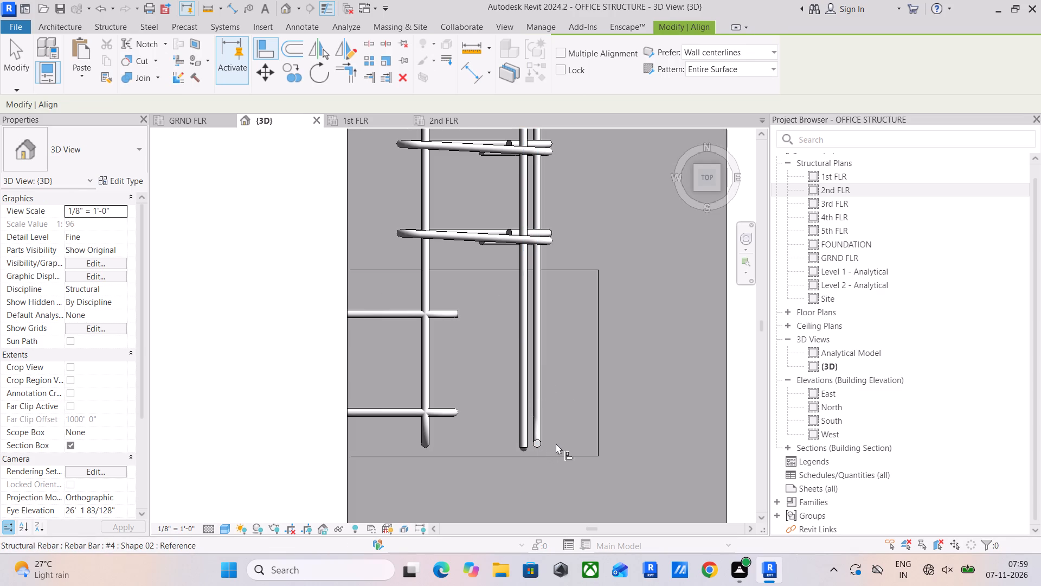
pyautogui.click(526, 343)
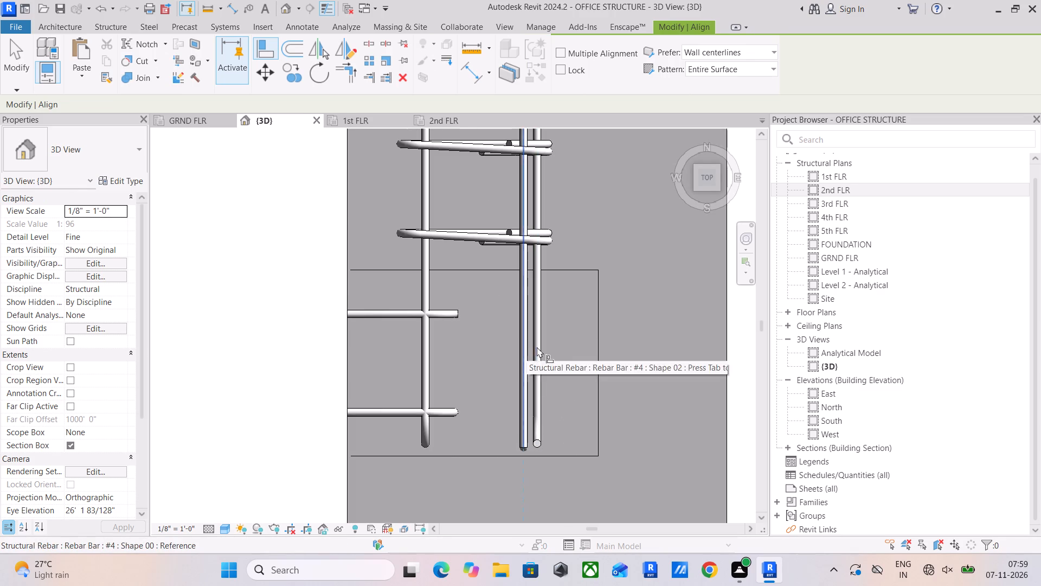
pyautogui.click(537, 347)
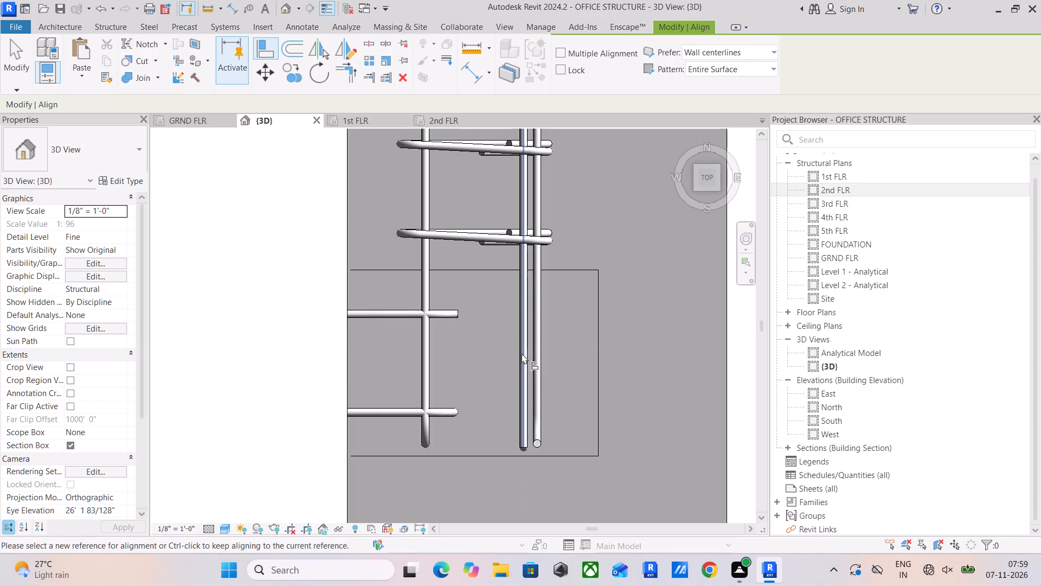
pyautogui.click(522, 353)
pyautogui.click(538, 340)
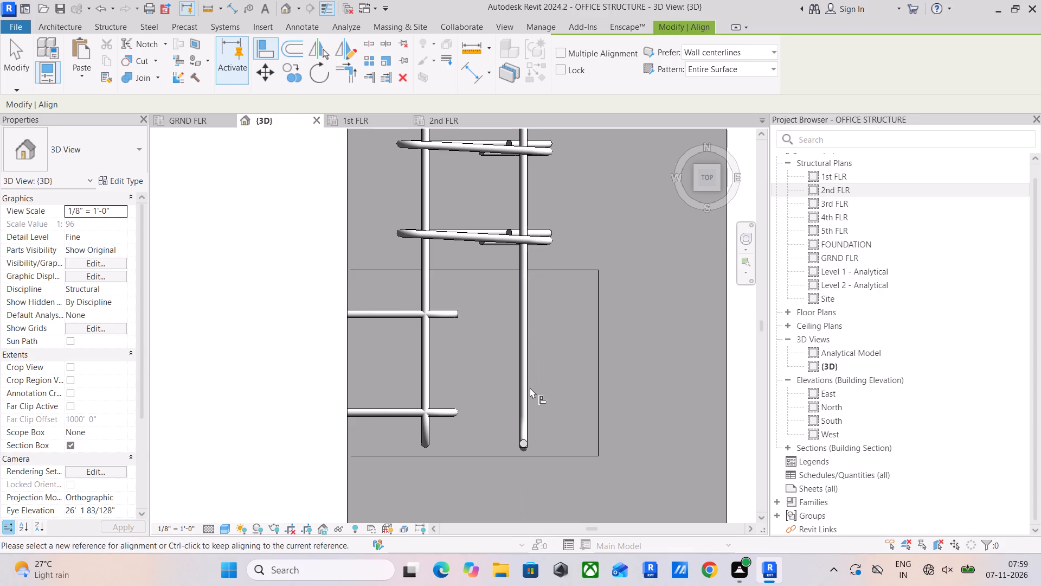
# Examine the hooked bars at the beam end from the side to check how their levels sit after the alignment.
pyautogui.scroll(-3, 534, 384)
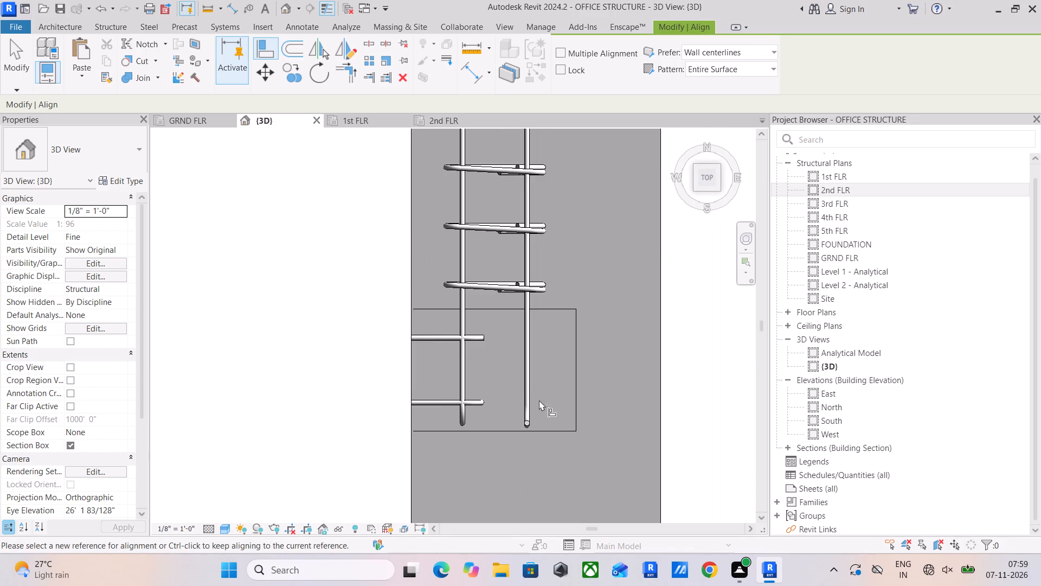
pyautogui.keyDown('shift'); pyautogui.moveTo(539, 400); pyautogui.dragTo(493, 285, button='middle'); pyautogui.keyUp('shift')
pyautogui.moveTo(490, 291); pyautogui.dragTo(667, 277, button='middle')
pyautogui.scroll(-4, 689, 320)
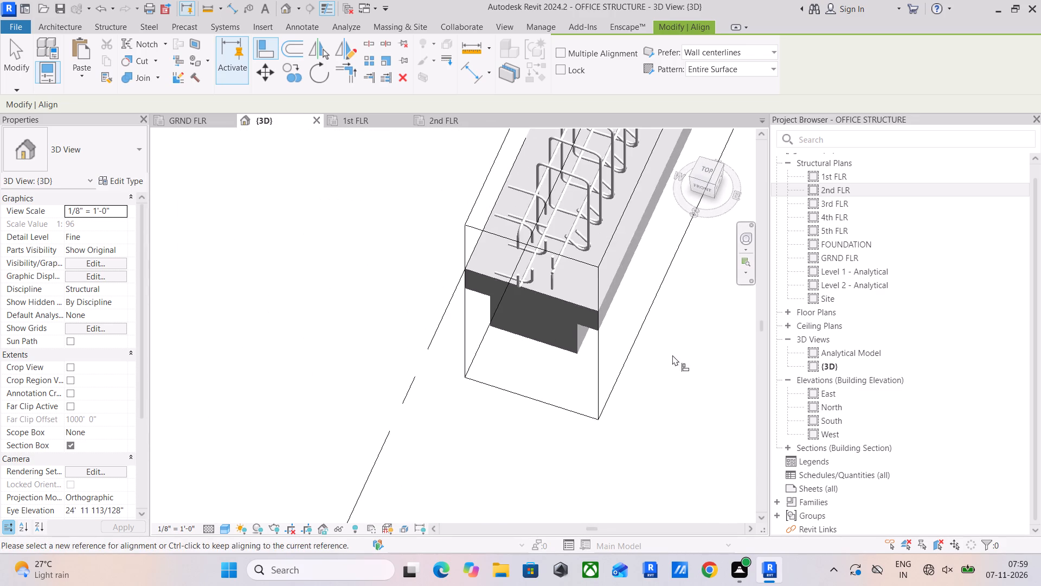
pyautogui.keyDown('shift'); pyautogui.moveTo(656, 365); pyautogui.dragTo(595, 246, button='middle'); pyautogui.keyUp('shift')
pyautogui.moveTo(586, 249); pyautogui.dragTo(600, 535, button='middle')
pyautogui.scroll(-2, 524, 338)
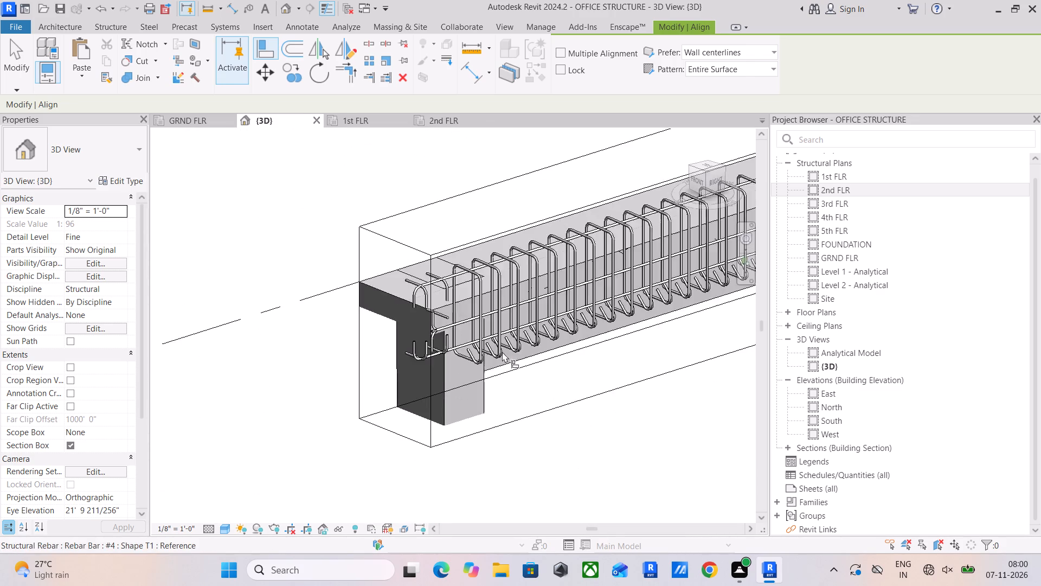
pyautogui.keyDown('shift'); pyautogui.moveTo(502, 352); pyautogui.dragTo(434, 352, button='middle'); pyautogui.keyUp('shift')
pyautogui.moveTo(424, 351); pyautogui.dragTo(427, 444, button='middle')
pyautogui.scroll(6, 337, 353)
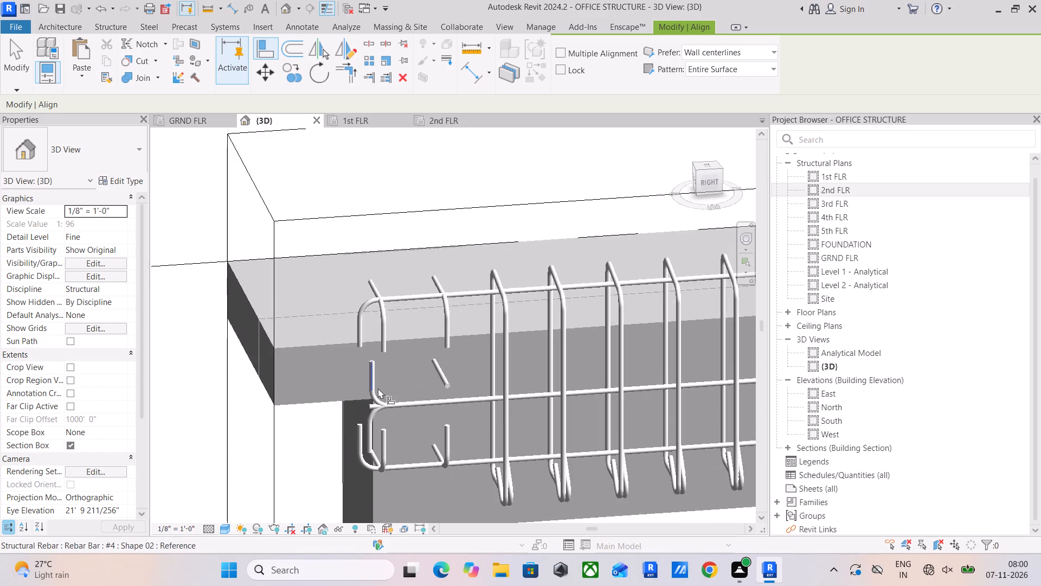
pyautogui.scroll(4, 378, 388)
pyautogui.keyDown('shift'); pyautogui.moveTo(396, 404); pyautogui.dragTo(303, 367, button='middle'); pyautogui.keyUp('shift')
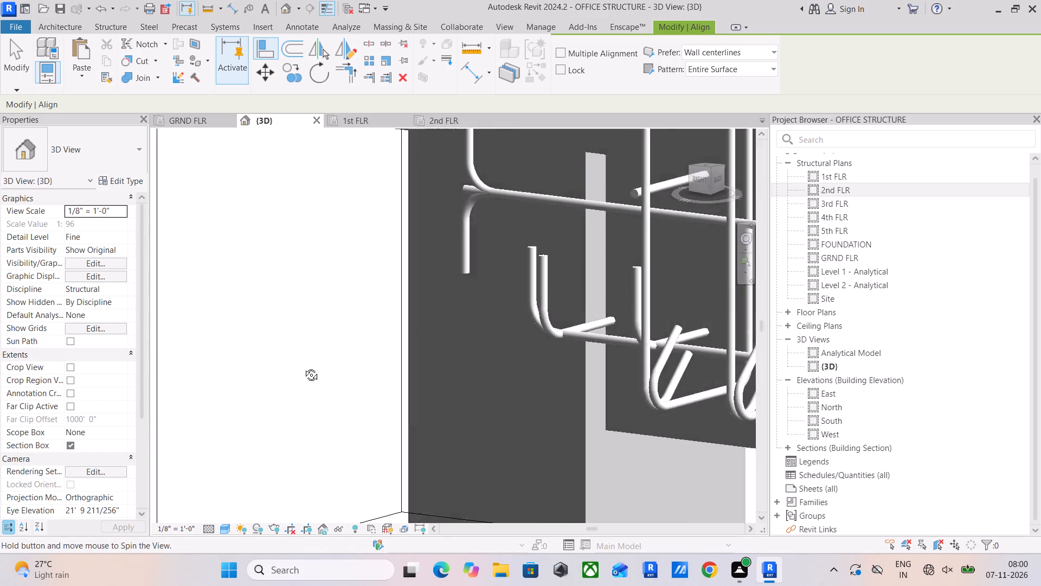
pyautogui.keyDown('shift'); pyautogui.moveTo(303, 367); pyautogui.dragTo(387, 359, button='middle'); pyautogui.keyUp('shift')
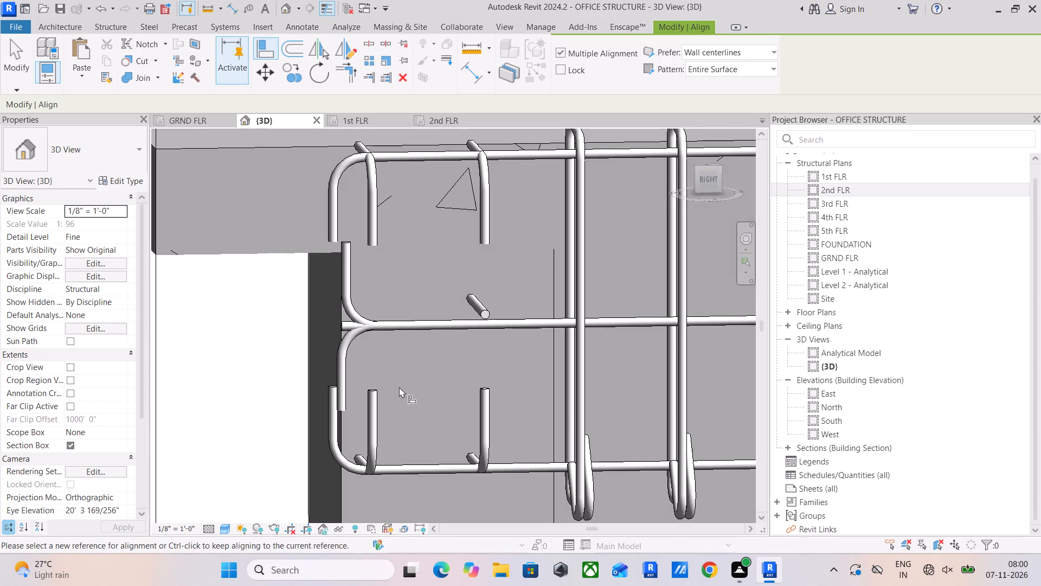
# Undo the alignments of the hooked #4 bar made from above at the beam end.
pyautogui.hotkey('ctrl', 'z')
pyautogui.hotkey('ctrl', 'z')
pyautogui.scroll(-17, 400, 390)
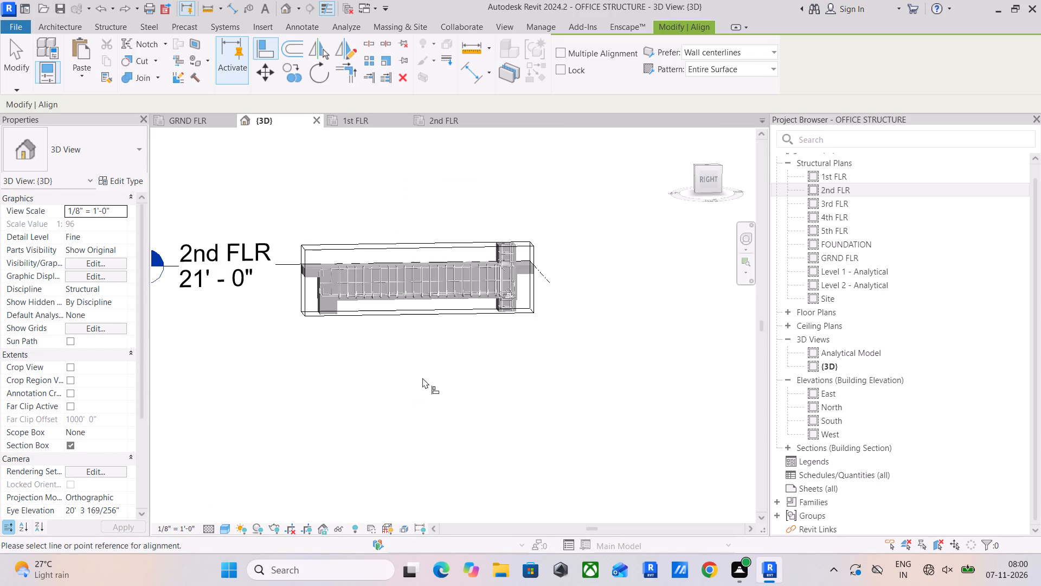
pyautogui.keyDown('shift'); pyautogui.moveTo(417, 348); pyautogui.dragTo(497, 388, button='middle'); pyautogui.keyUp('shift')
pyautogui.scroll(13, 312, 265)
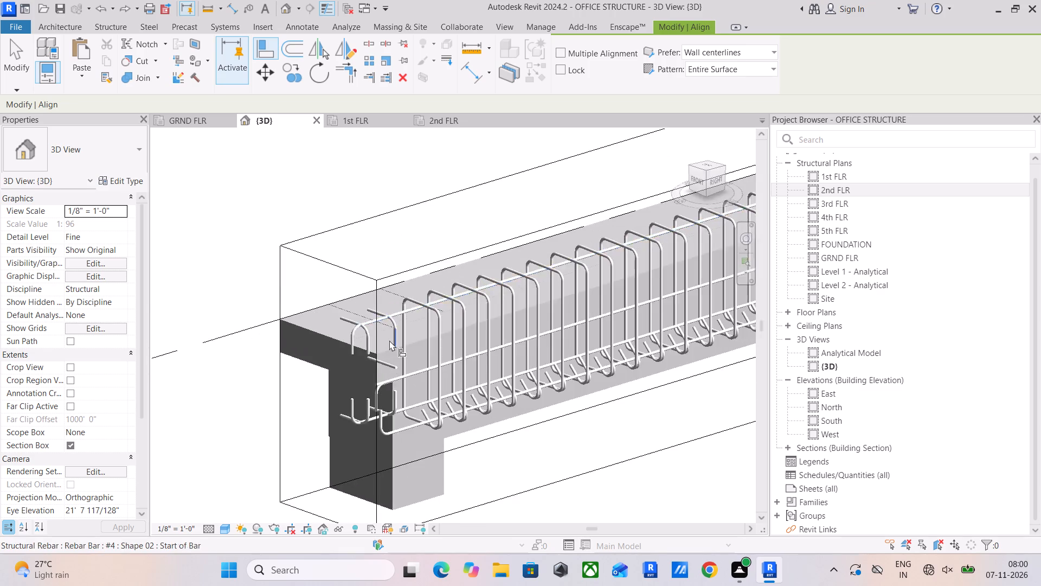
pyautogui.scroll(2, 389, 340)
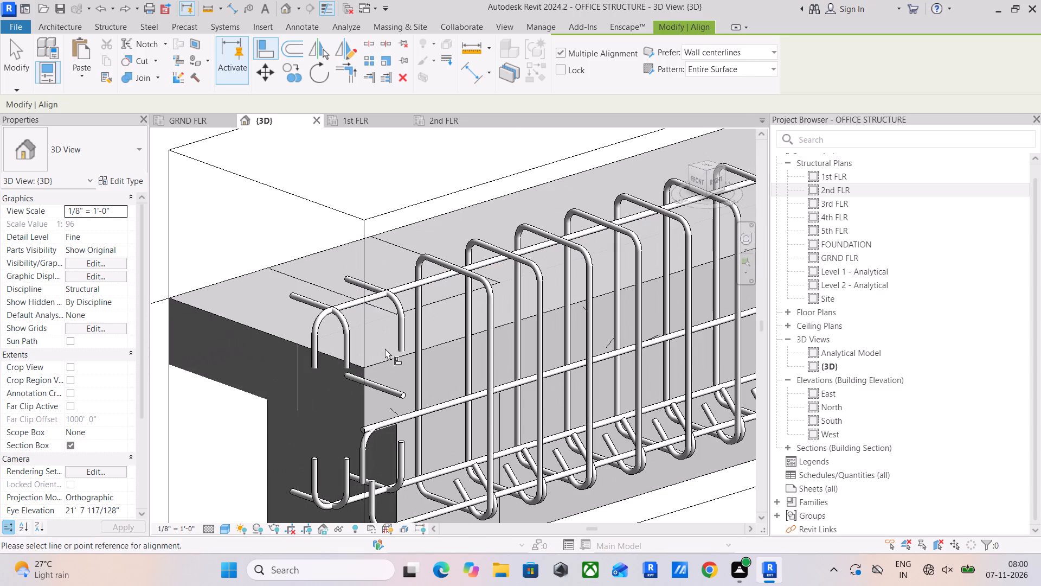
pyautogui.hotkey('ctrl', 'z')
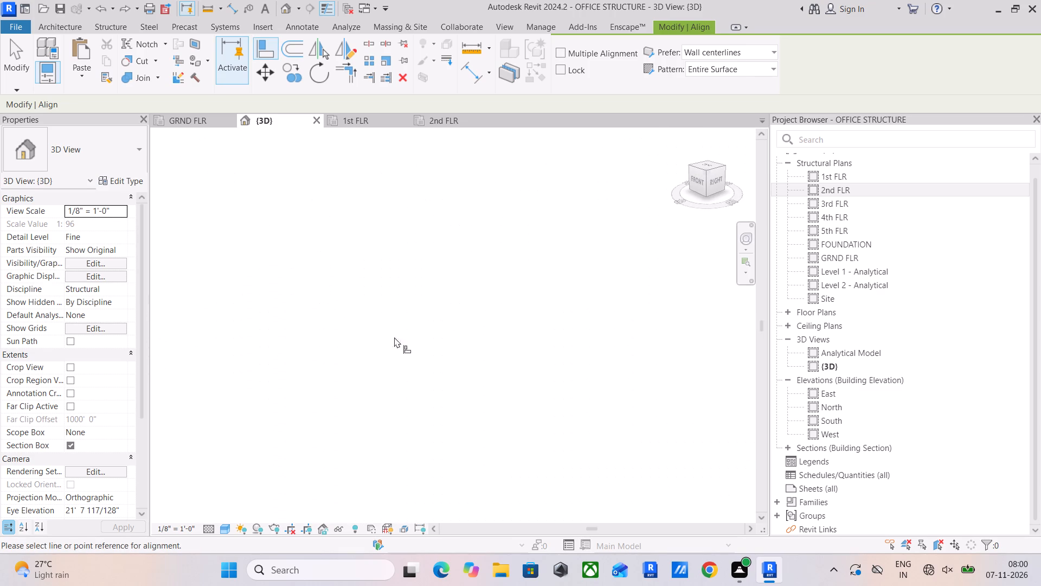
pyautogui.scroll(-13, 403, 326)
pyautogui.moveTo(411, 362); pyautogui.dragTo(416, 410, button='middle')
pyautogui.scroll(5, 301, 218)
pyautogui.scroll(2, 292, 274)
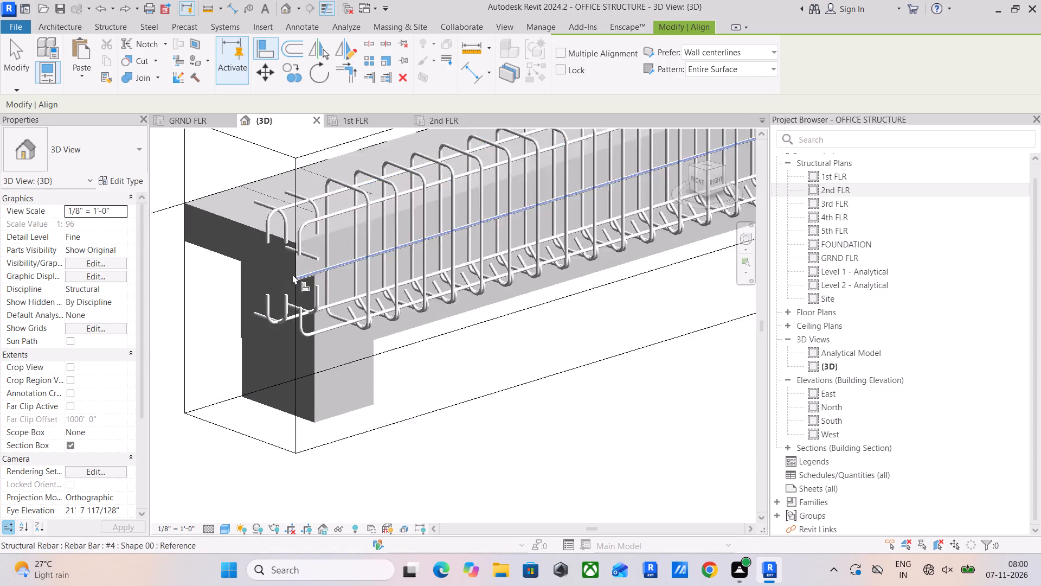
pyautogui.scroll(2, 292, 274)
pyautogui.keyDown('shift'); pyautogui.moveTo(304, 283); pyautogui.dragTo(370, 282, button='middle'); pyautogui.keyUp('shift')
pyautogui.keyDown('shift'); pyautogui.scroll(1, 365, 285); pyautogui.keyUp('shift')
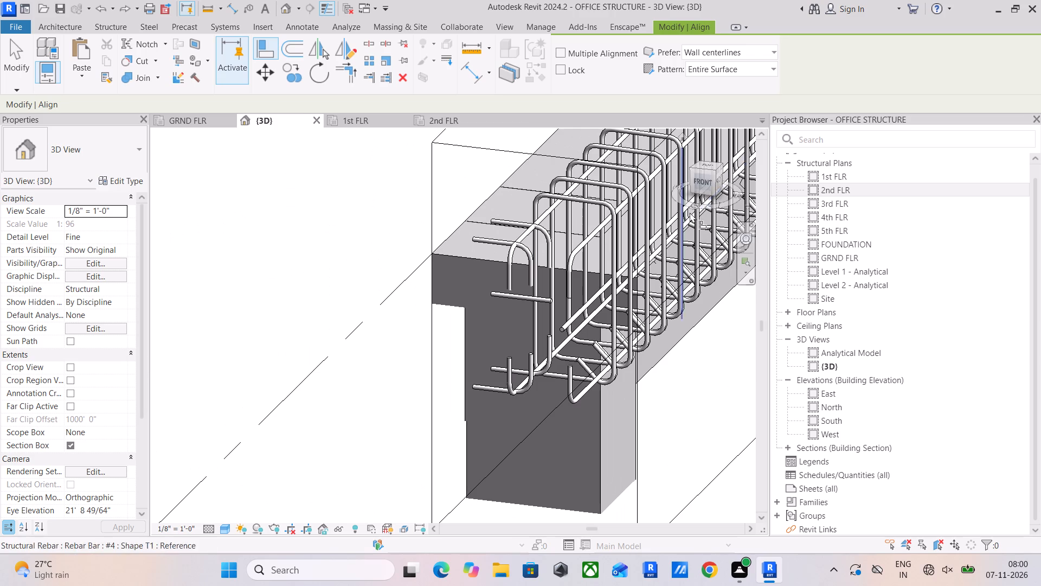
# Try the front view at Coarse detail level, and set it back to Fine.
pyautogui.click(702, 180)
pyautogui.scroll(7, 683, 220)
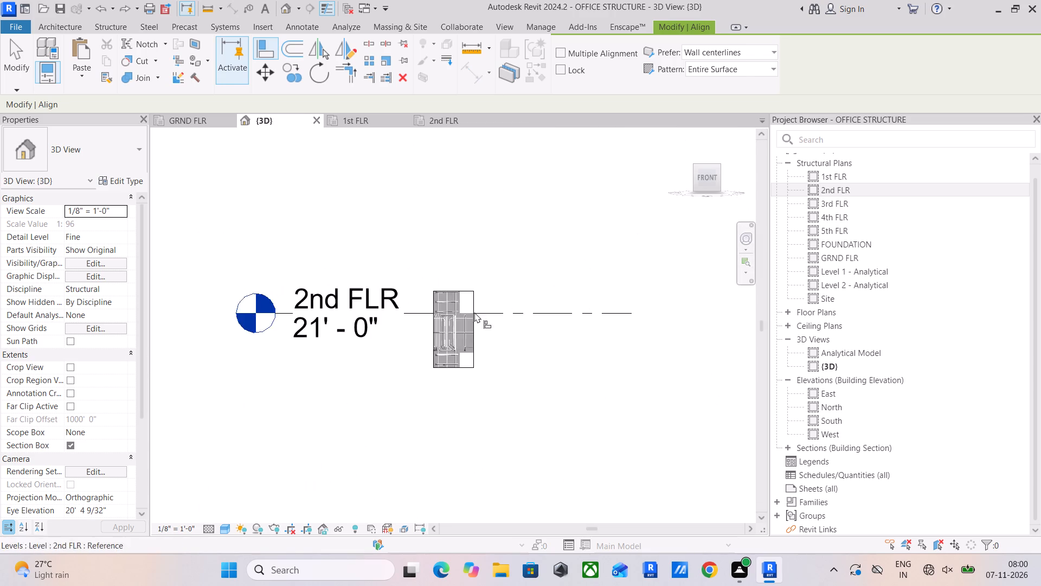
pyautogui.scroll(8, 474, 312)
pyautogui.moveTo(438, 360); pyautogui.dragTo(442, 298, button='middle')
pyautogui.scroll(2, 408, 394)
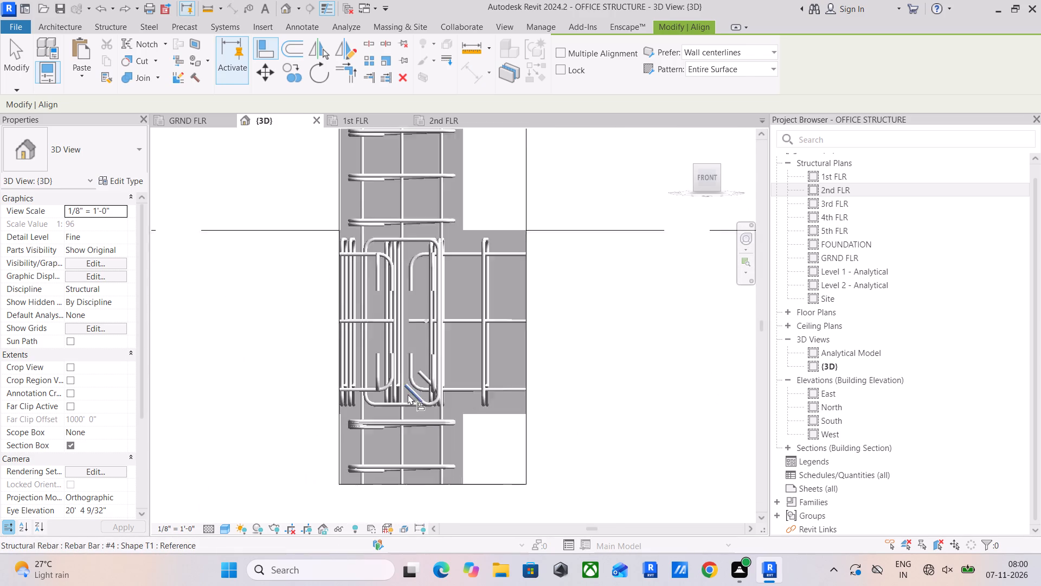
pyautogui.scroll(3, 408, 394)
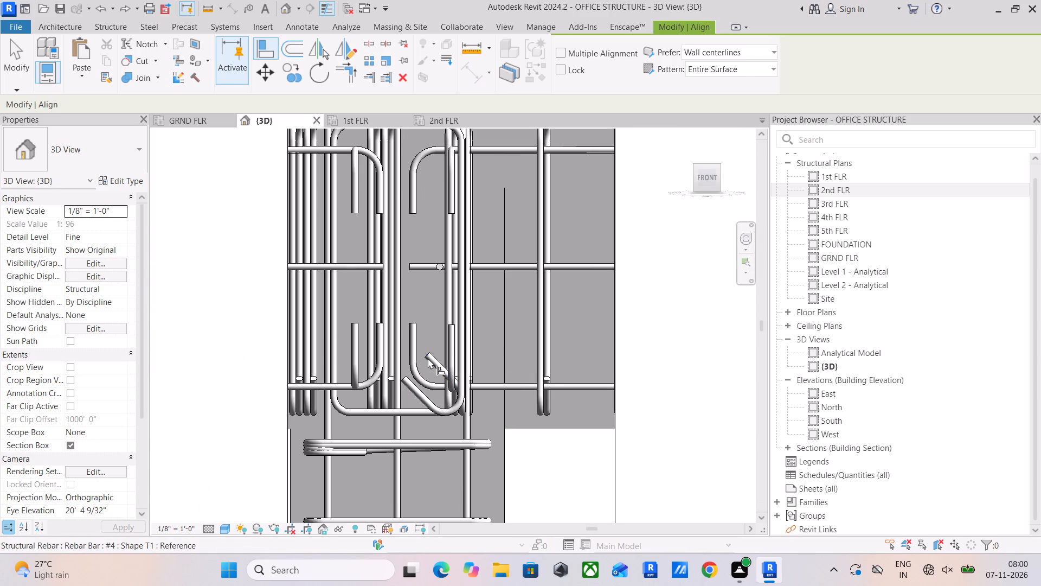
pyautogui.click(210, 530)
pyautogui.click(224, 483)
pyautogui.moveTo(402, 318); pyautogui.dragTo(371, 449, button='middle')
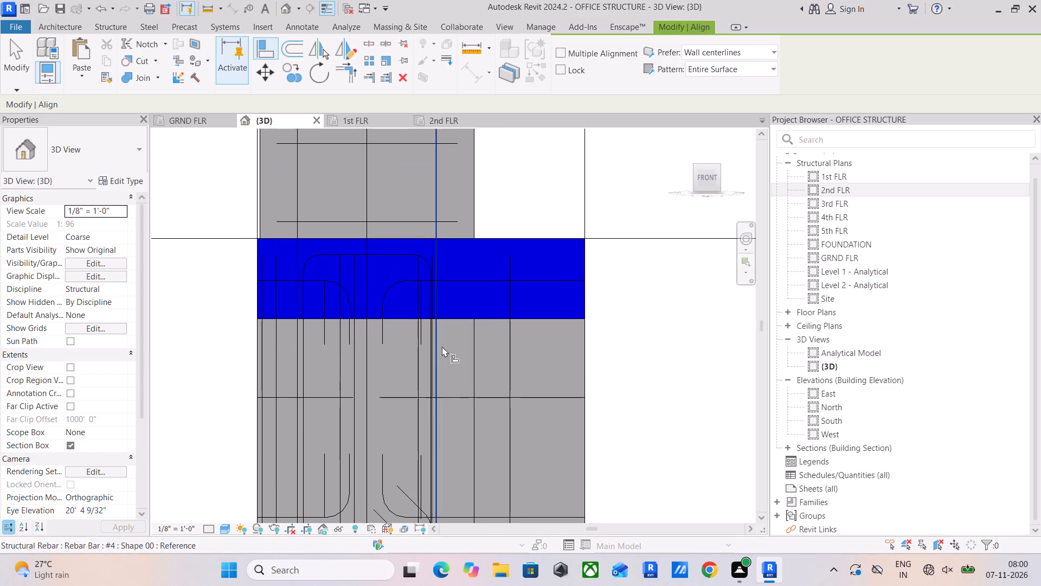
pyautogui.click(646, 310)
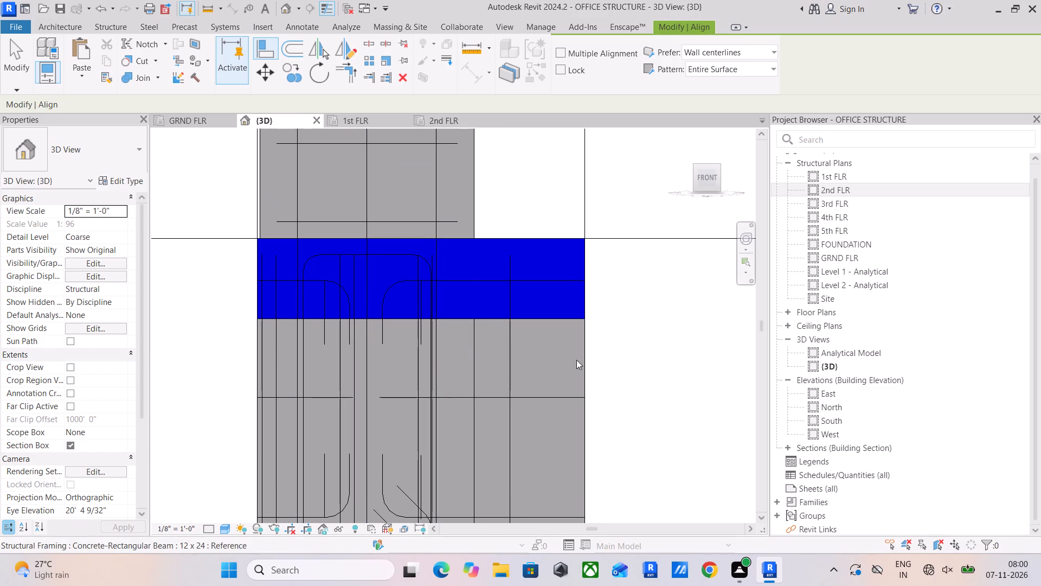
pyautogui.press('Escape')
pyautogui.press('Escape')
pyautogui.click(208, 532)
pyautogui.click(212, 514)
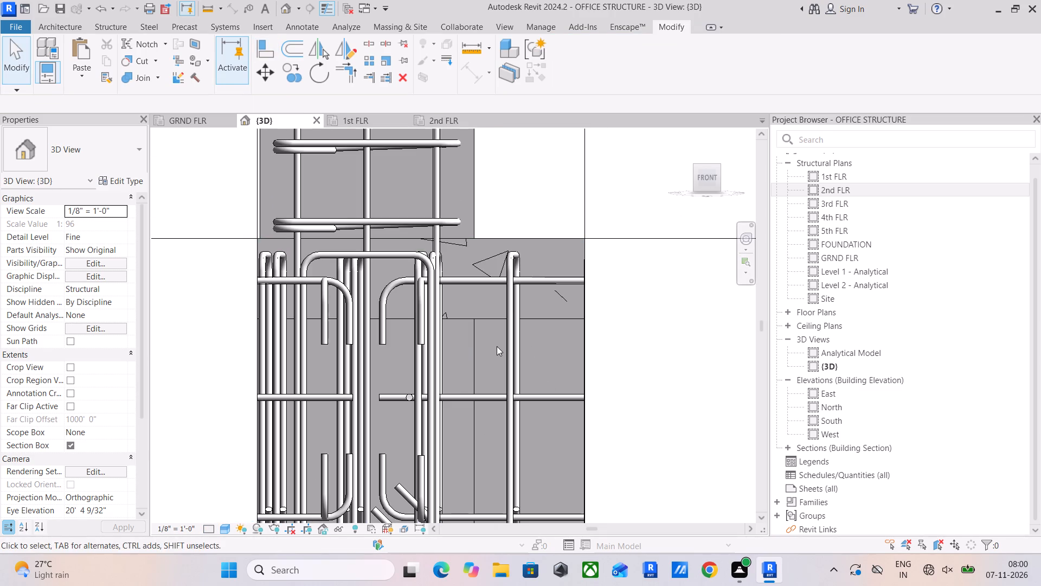
# Examine the upper hooked #4 Shape 02 bars at the beam-column joint in the front view and from above.
pyautogui.scroll(5, 416, 273)
pyautogui.moveTo(425, 285); pyautogui.dragTo(426, 214, button='middle')
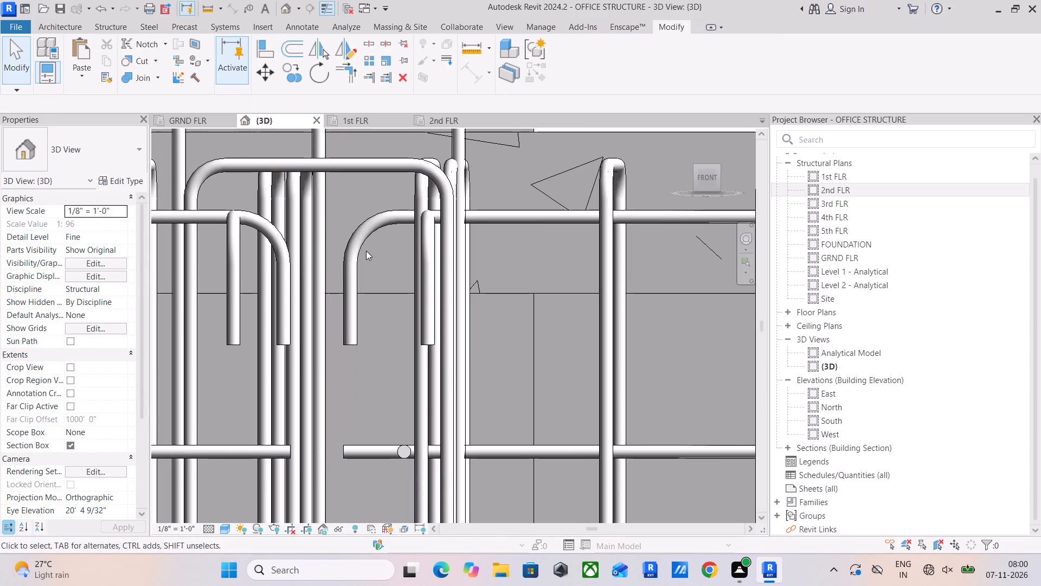
pyautogui.click(225, 262)
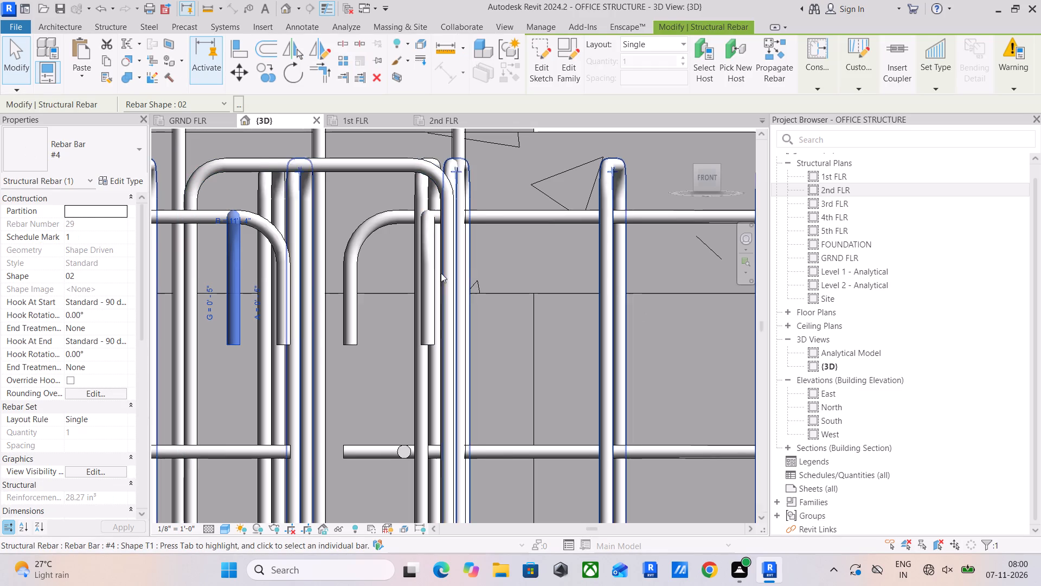
pyautogui.click(426, 271)
pyautogui.moveTo(479, 326); pyautogui.dragTo(496, 176, button='middle')
pyautogui.scroll(-1, 484, 229)
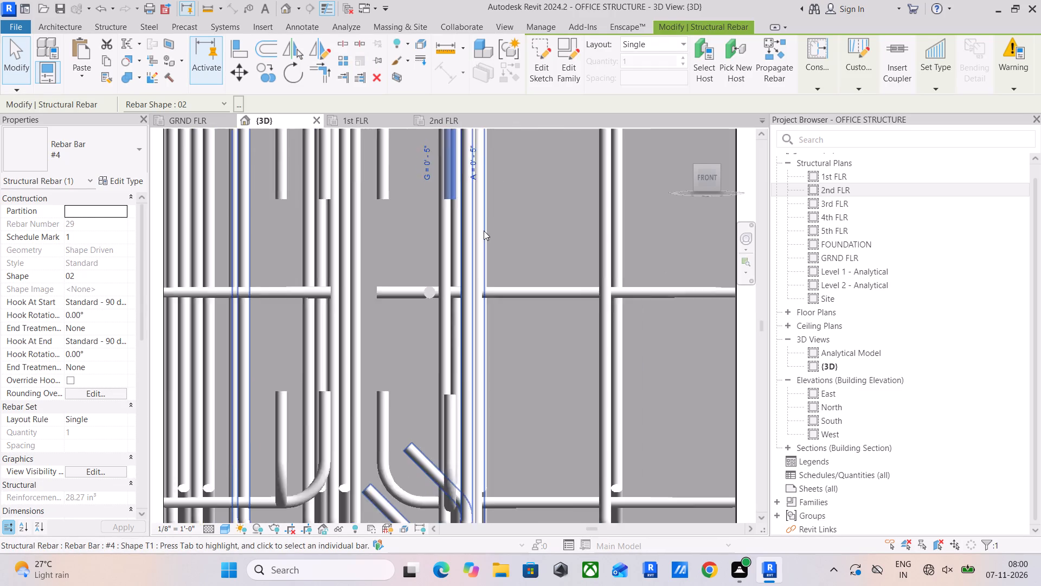
pyautogui.scroll(-1, 484, 231)
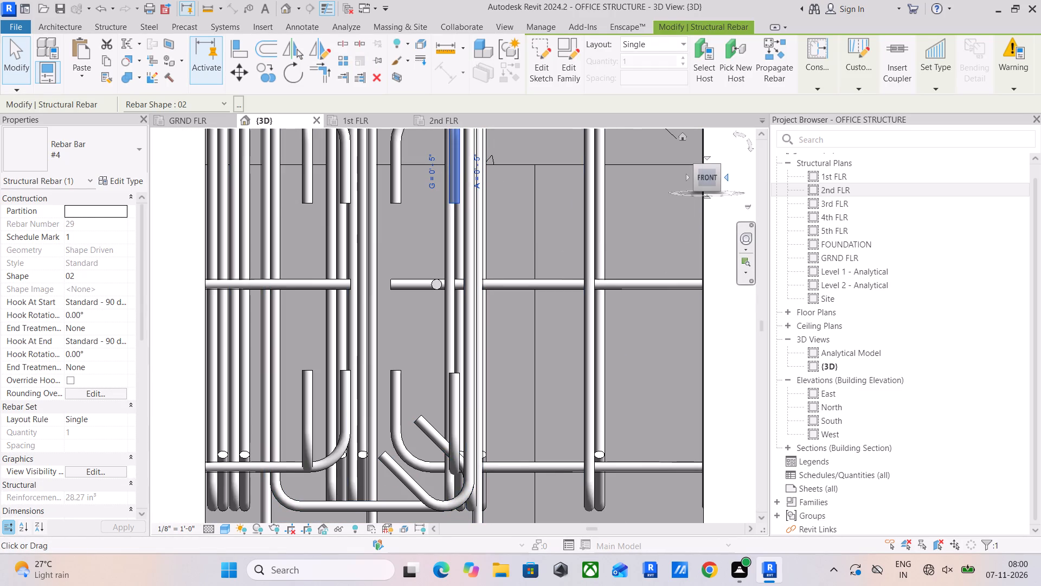
pyautogui.moveTo(710, 184); pyautogui.dragTo(716, 236)
pyautogui.click(705, 165)
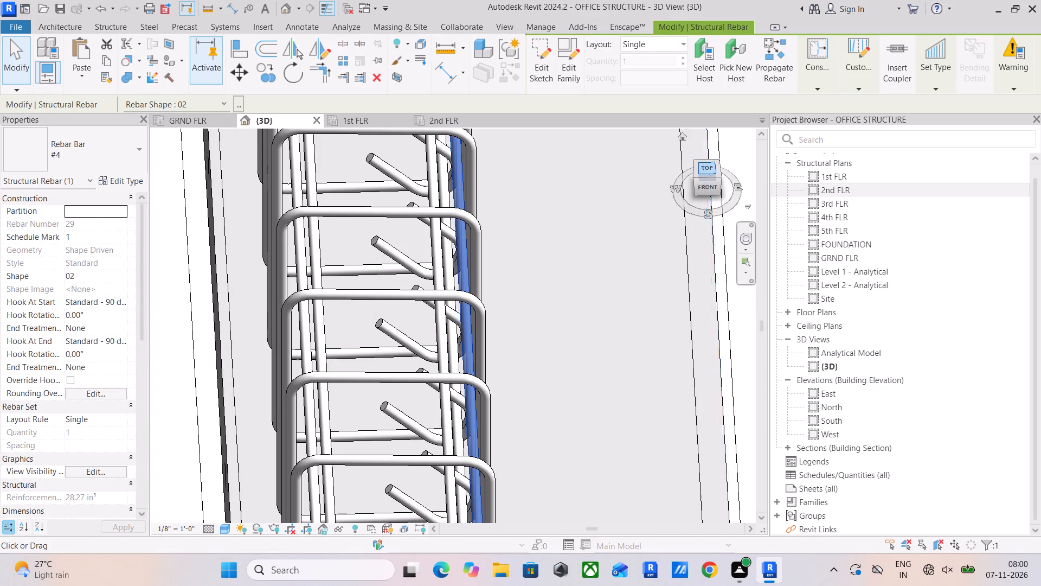
pyautogui.scroll(5, 434, 142)
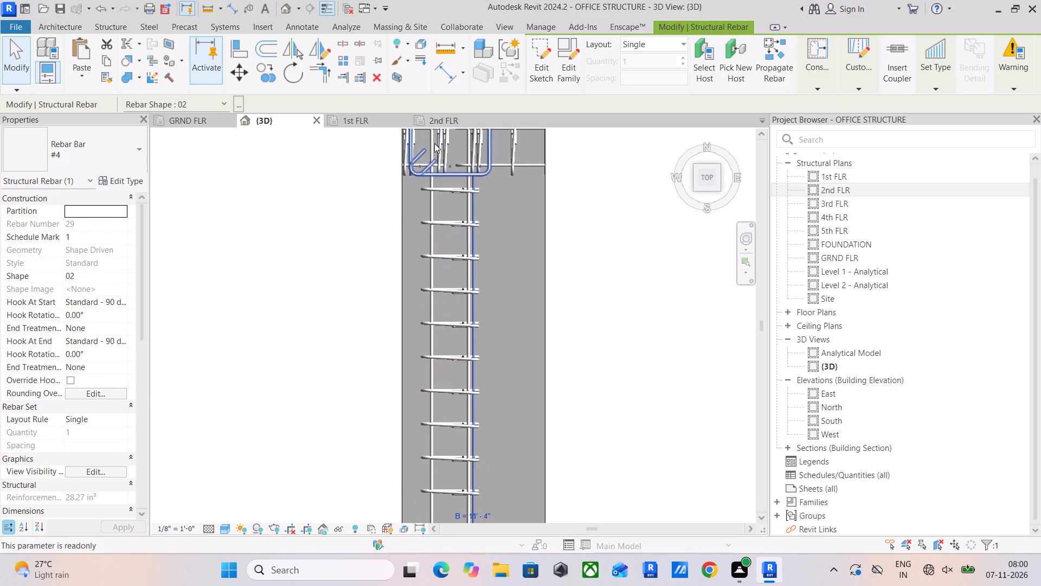
pyautogui.moveTo(437, 167); pyautogui.dragTo(433, 253, button='middle')
pyautogui.scroll(10, 486, 256)
pyautogui.scroll(1, 446, 213)
pyautogui.moveTo(445, 214); pyautogui.dragTo(441, 253, button='middle')
pyautogui.scroll(-4, 444, 249)
pyautogui.moveTo(447, 254); pyautogui.dragTo(438, 315, button='middle')
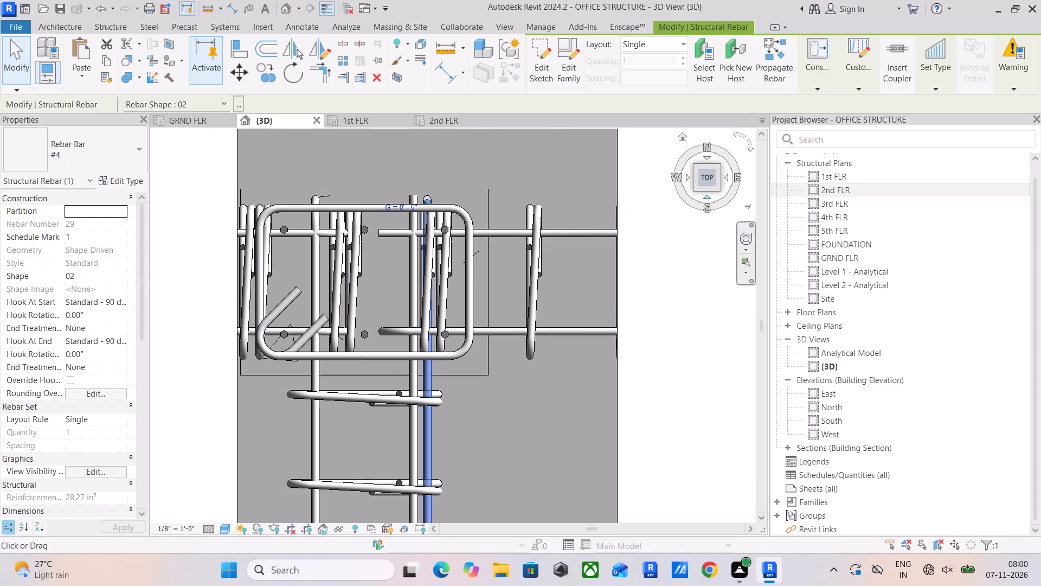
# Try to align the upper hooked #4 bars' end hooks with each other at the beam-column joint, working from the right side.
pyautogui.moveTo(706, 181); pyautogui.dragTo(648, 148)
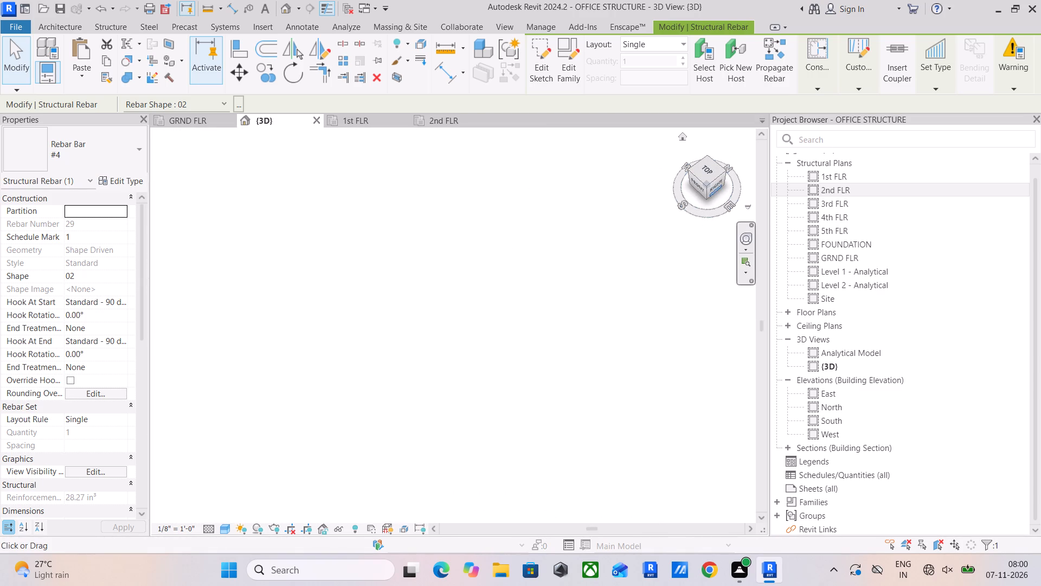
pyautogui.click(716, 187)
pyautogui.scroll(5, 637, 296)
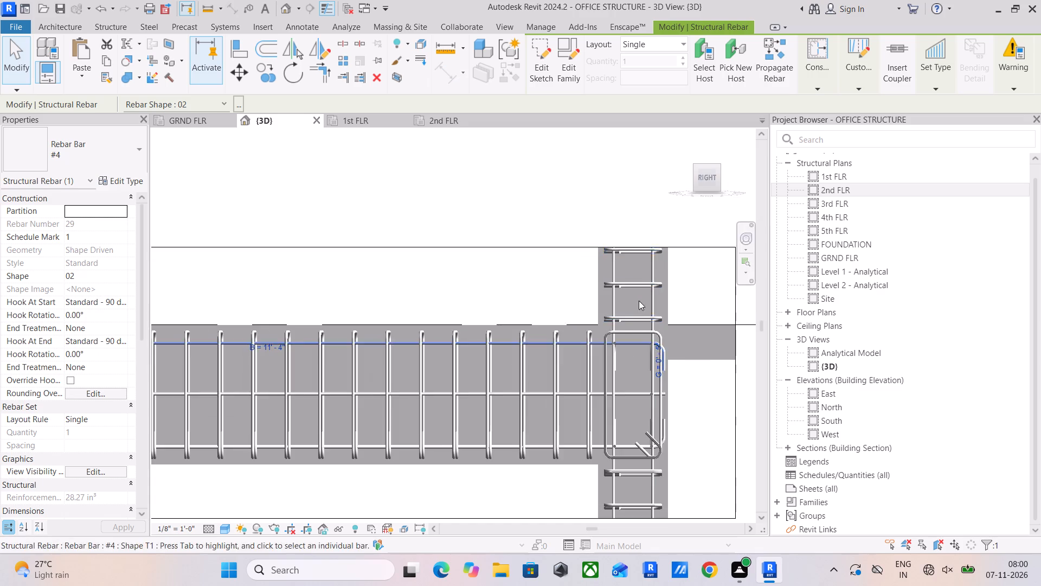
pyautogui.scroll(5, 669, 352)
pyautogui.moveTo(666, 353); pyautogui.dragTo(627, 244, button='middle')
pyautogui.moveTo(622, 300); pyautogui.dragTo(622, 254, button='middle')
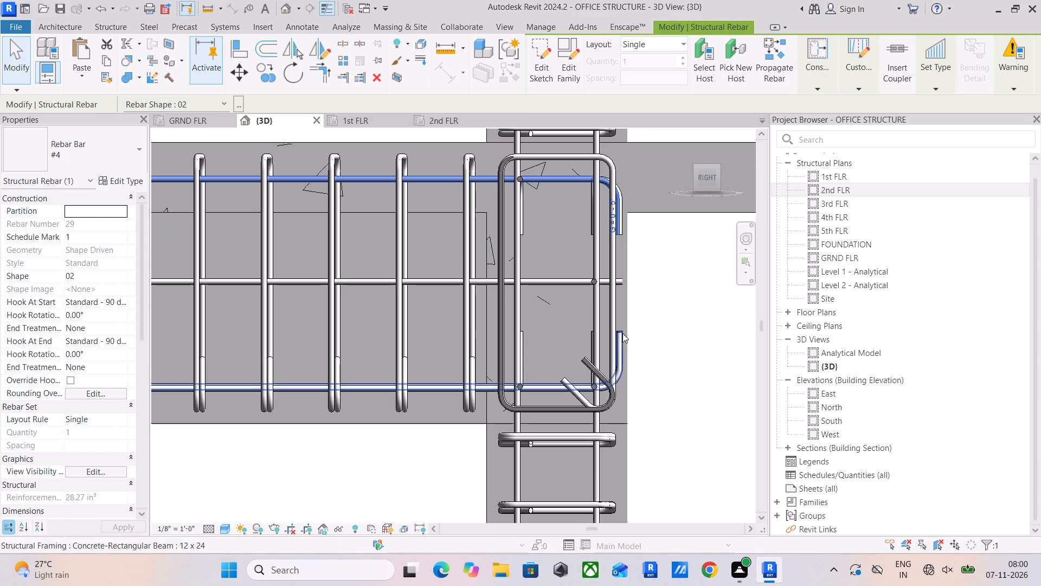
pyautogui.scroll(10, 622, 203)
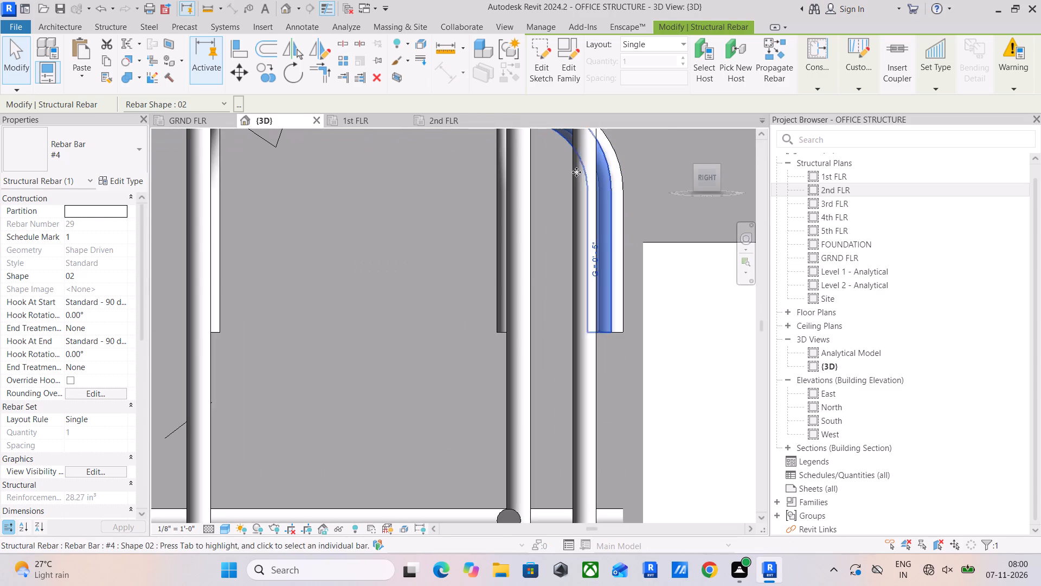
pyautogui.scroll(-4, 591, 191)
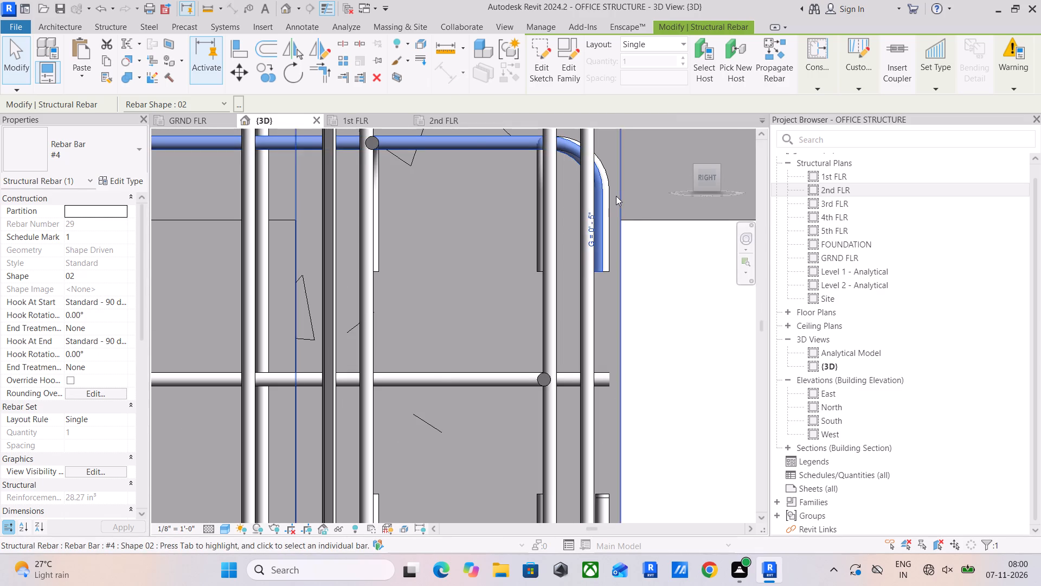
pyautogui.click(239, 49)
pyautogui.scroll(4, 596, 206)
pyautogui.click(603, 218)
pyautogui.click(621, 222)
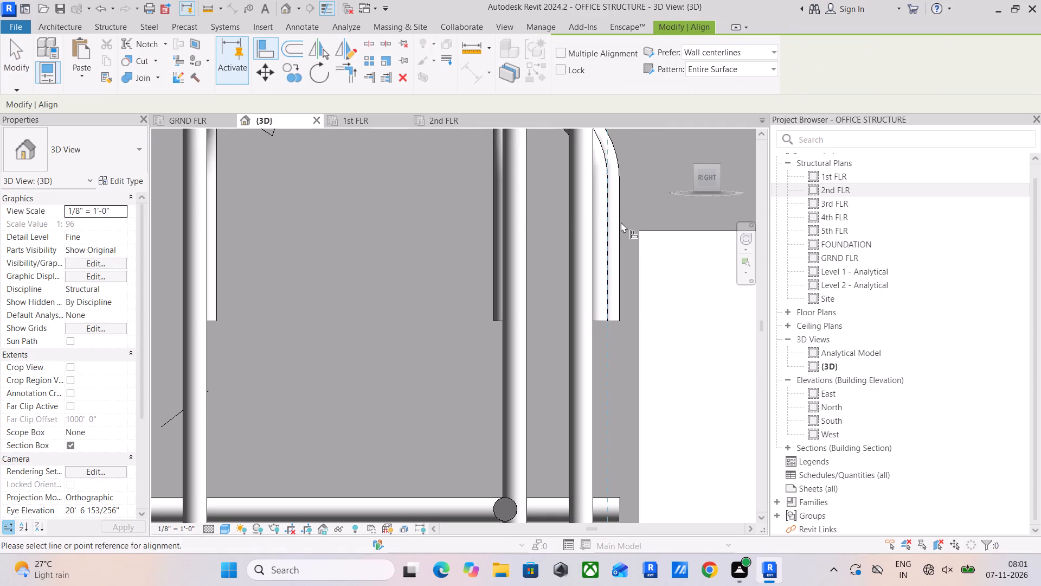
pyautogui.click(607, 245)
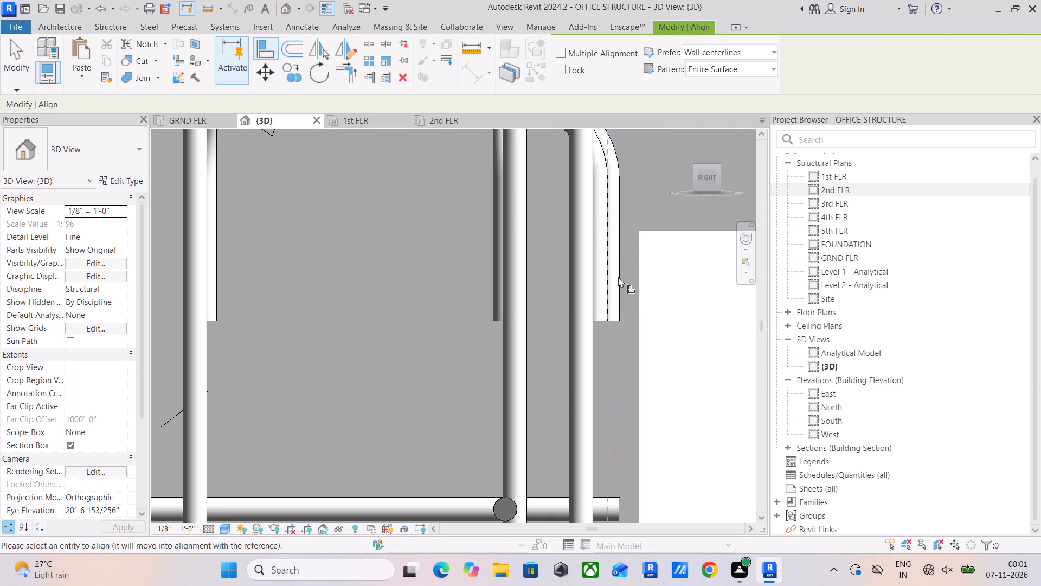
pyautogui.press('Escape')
# Delete the offset upper hooked #4 Shape 02 bar on the west side of the beam.
pyautogui.click(618, 297)
pyautogui.scroll(-5, 619, 276)
pyautogui.moveTo(622, 275); pyautogui.dragTo(630, 312, button='middle')
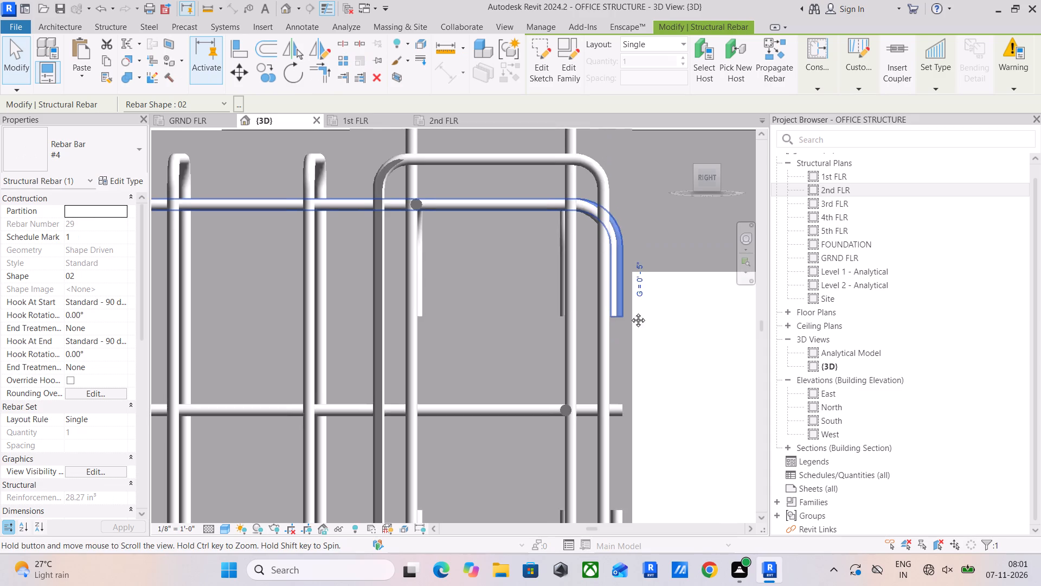
pyautogui.moveTo(630, 312); pyautogui.dragTo(631, 317, button='middle')
pyautogui.scroll(-5, 620, 300)
pyautogui.scroll(5, 614, 283)
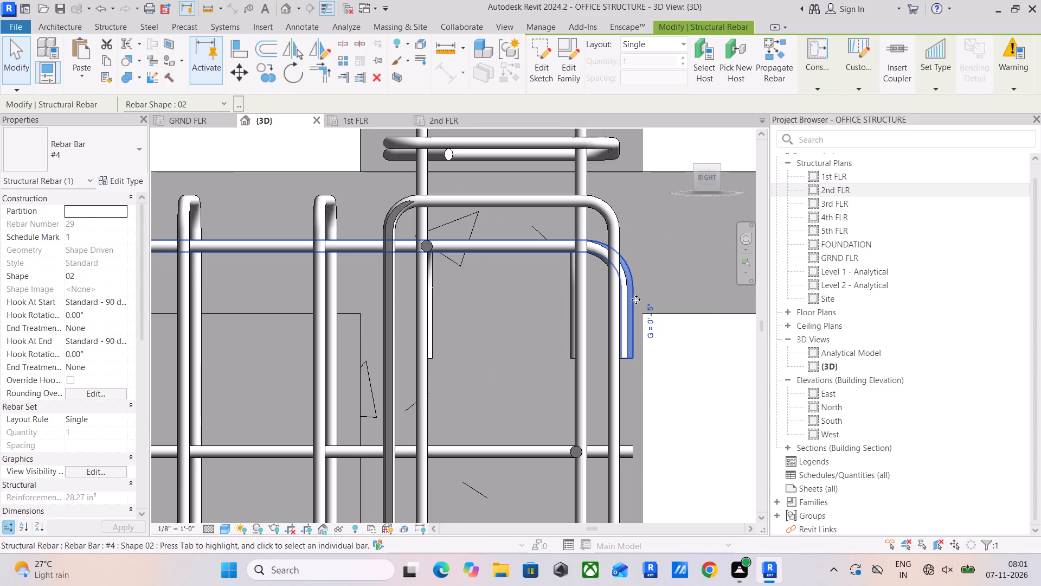
pyautogui.moveTo(633, 300); pyautogui.dragTo(651, 300)
pyautogui.moveTo(651, 300); pyautogui.dragTo(651, 300)
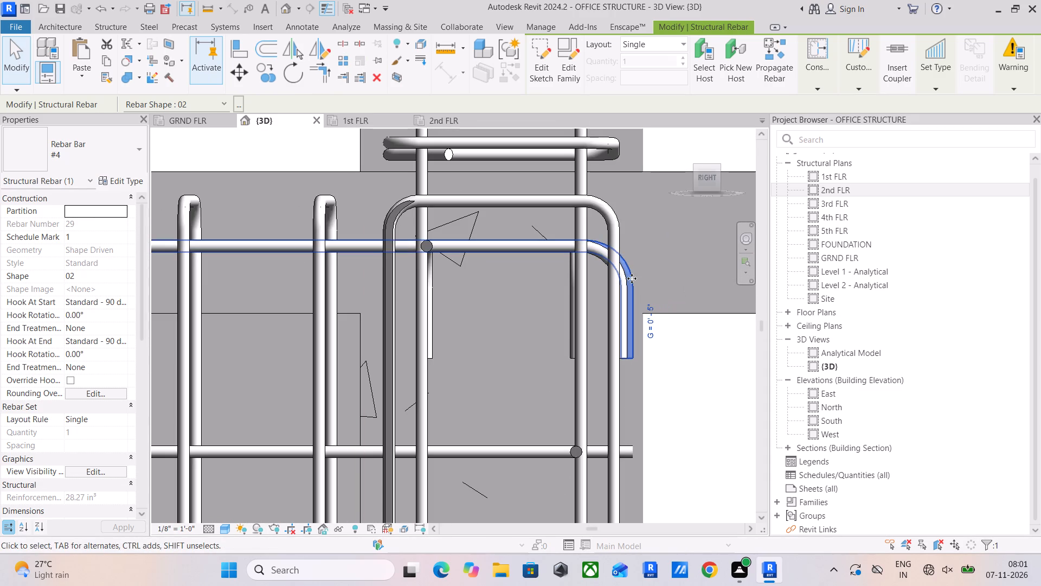
pyautogui.scroll(-15, 631, 279)
pyautogui.moveTo(631, 286); pyautogui.dragTo(660, 303, button='middle')
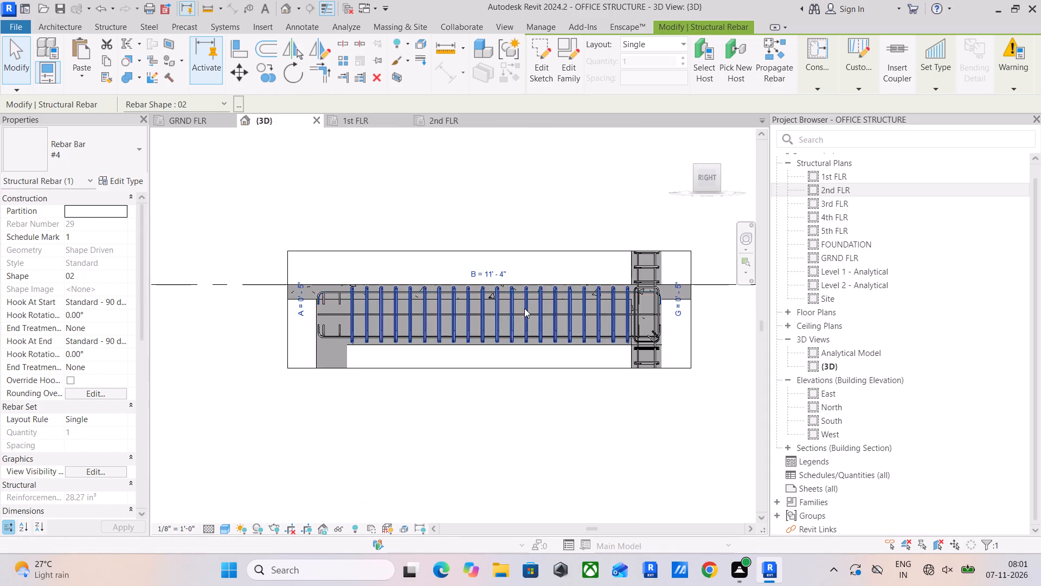
pyautogui.scroll(11, 436, 284)
pyautogui.moveTo(203, 311); pyautogui.dragTo(301, 295, button='middle')
pyautogui.scroll(6, 257, 314)
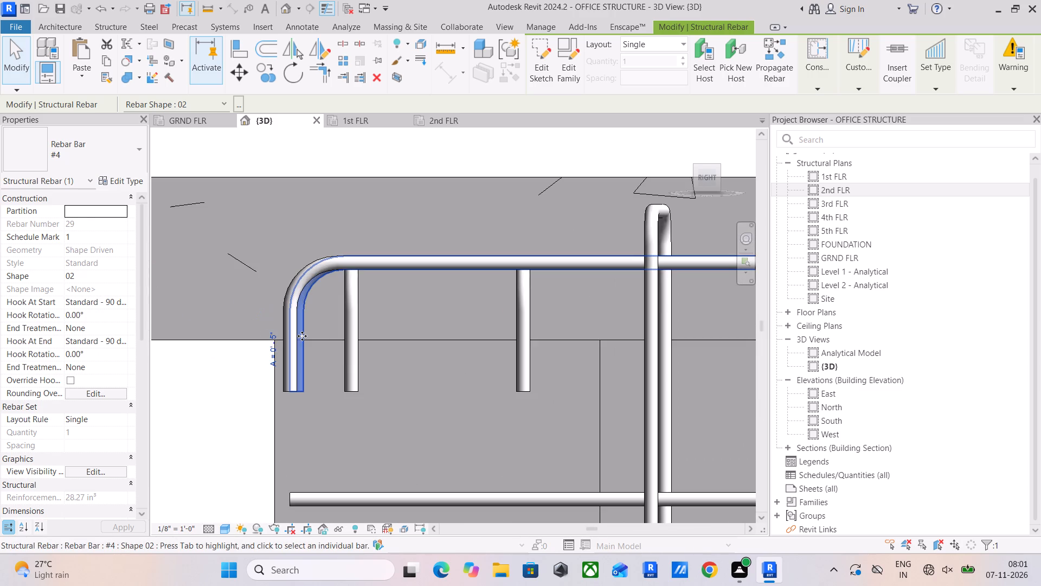
pyautogui.scroll(5, 304, 336)
pyautogui.scroll(-7, 304, 334)
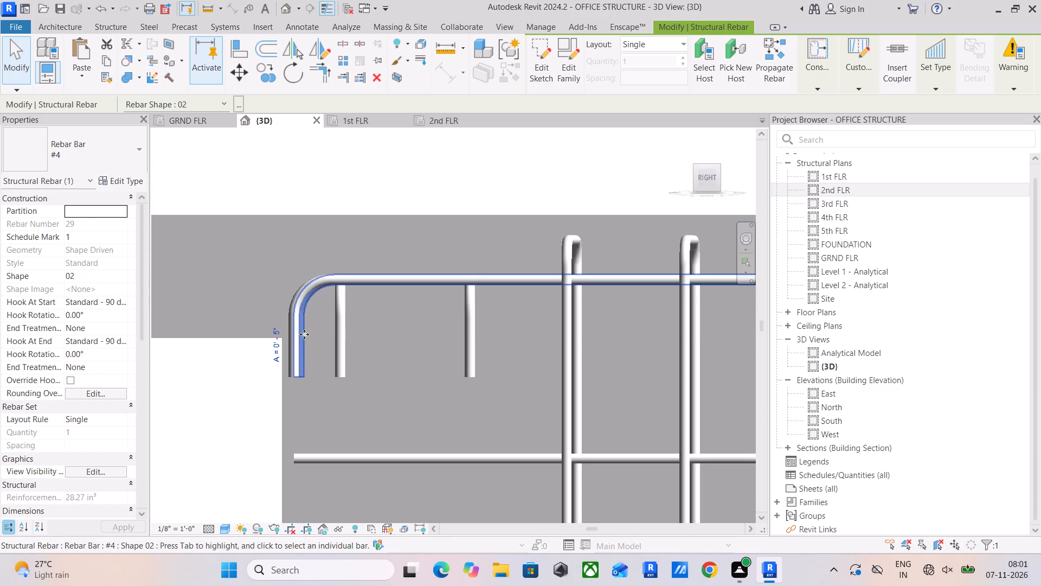
pyautogui.press('Delete')
# Mirror a copy of the remaining upper hooked #4 bar to the beam's west side about a drawn axis running along the beam.
pyautogui.scroll(-6, 305, 333)
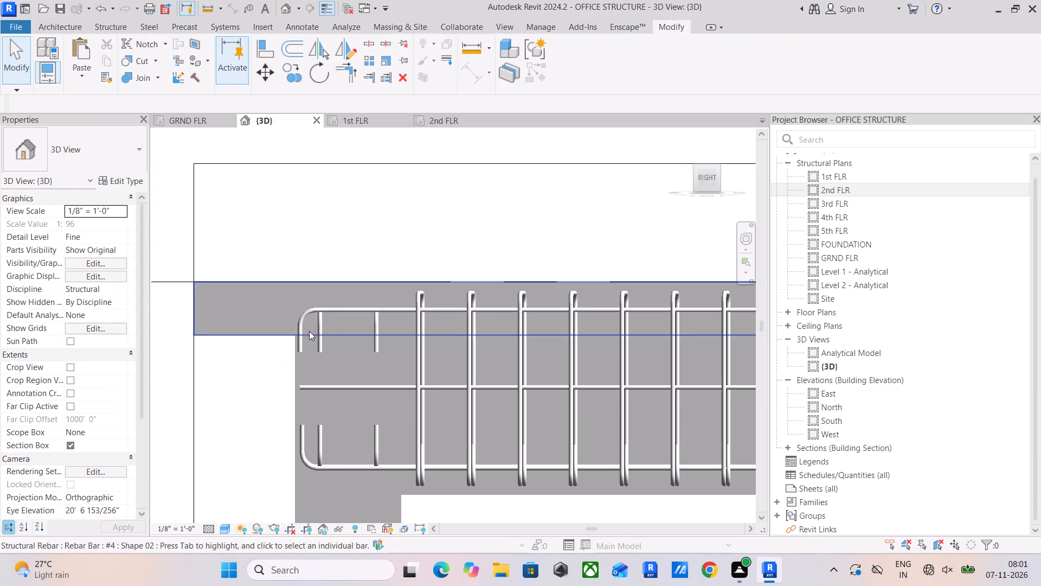
pyautogui.scroll(-4, 309, 331)
pyautogui.keyDown('shift'); pyautogui.moveTo(323, 333); pyautogui.dragTo(457, 430, button='middle'); pyautogui.keyUp('shift')
pyautogui.moveTo(467, 432); pyautogui.dragTo(470, 371, button='middle')
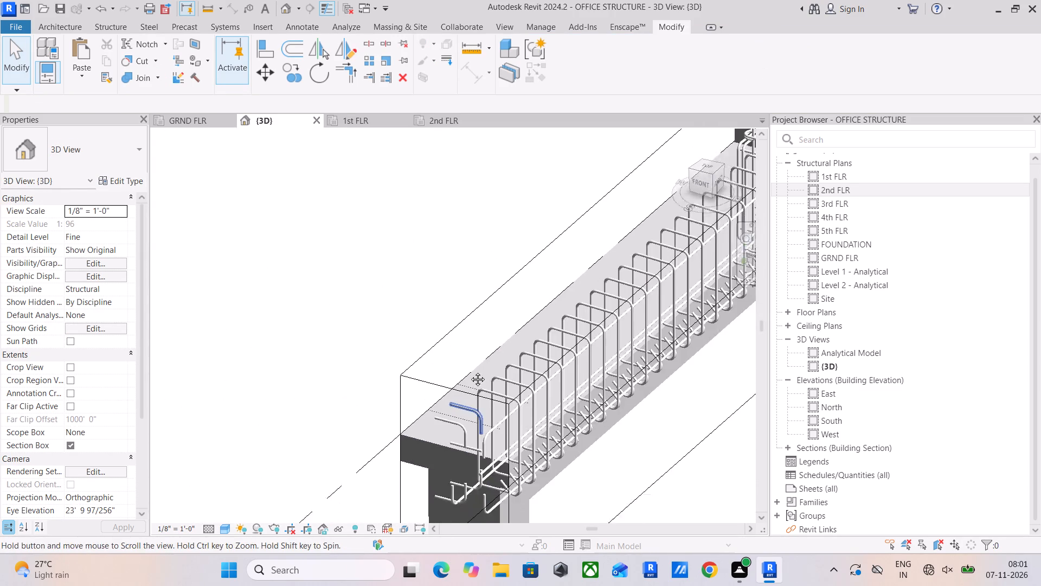
pyautogui.moveTo(470, 371); pyautogui.dragTo(471, 338, button='middle')
pyautogui.scroll(6, 461, 352)
pyautogui.moveTo(474, 374); pyautogui.dragTo(499, 397, button='middle')
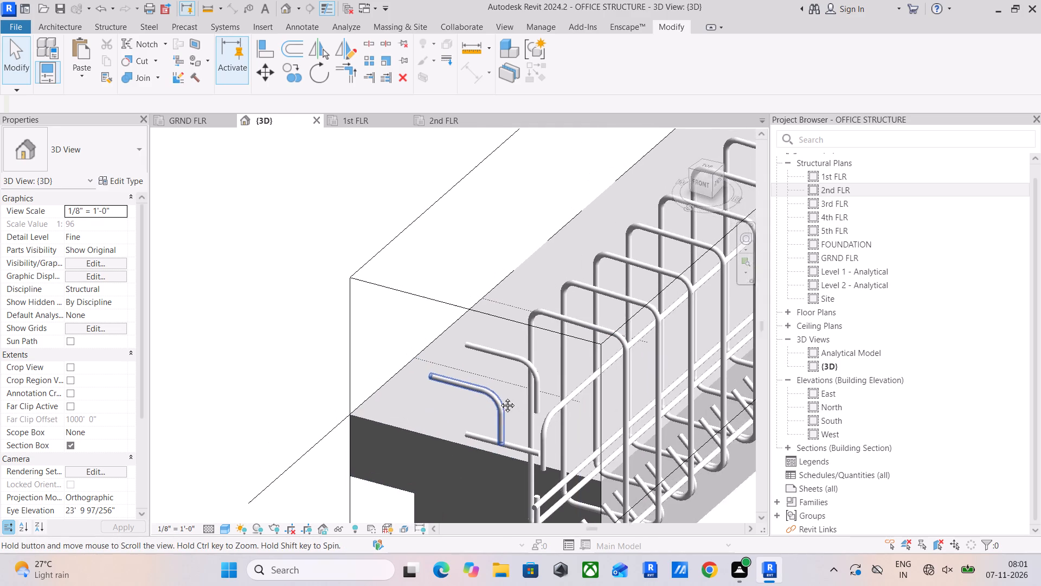
pyautogui.moveTo(499, 397); pyautogui.dragTo(504, 398, button='middle')
pyautogui.keyDown('shift'); pyautogui.moveTo(561, 377); pyautogui.dragTo(600, 405, button='middle'); pyautogui.keyUp('shift')
pyautogui.moveTo(603, 405); pyautogui.dragTo(184, 205, button='middle')
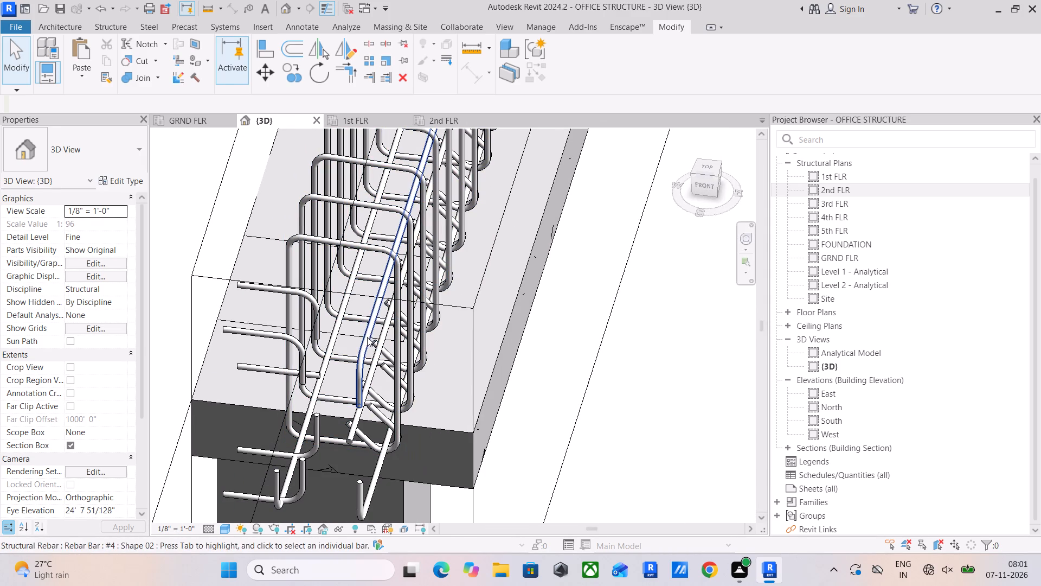
pyautogui.click(366, 336)
pyautogui.click(708, 169)
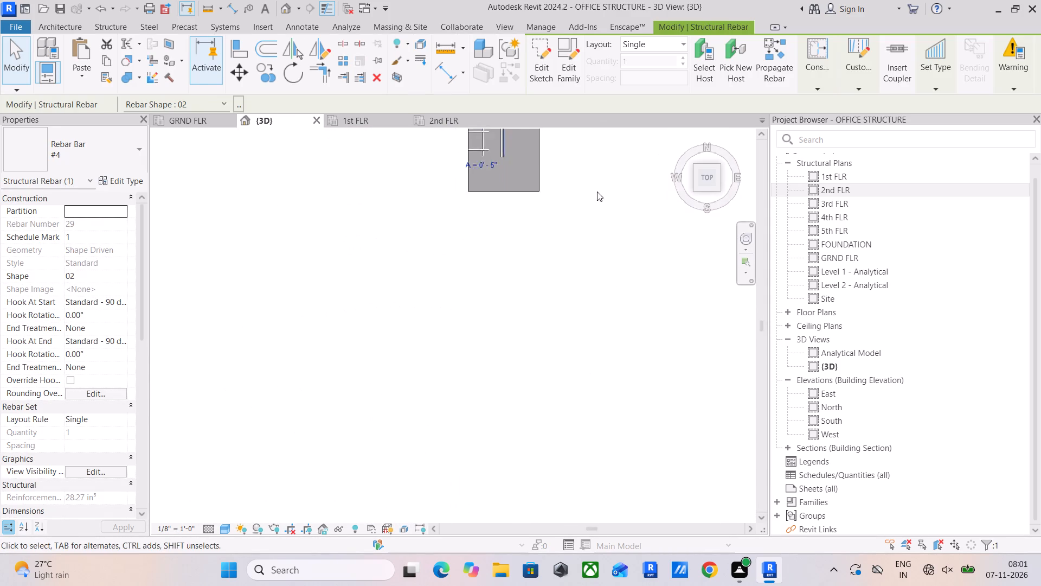
pyautogui.moveTo(439, 307); pyautogui.dragTo(443, 285, button='middle')
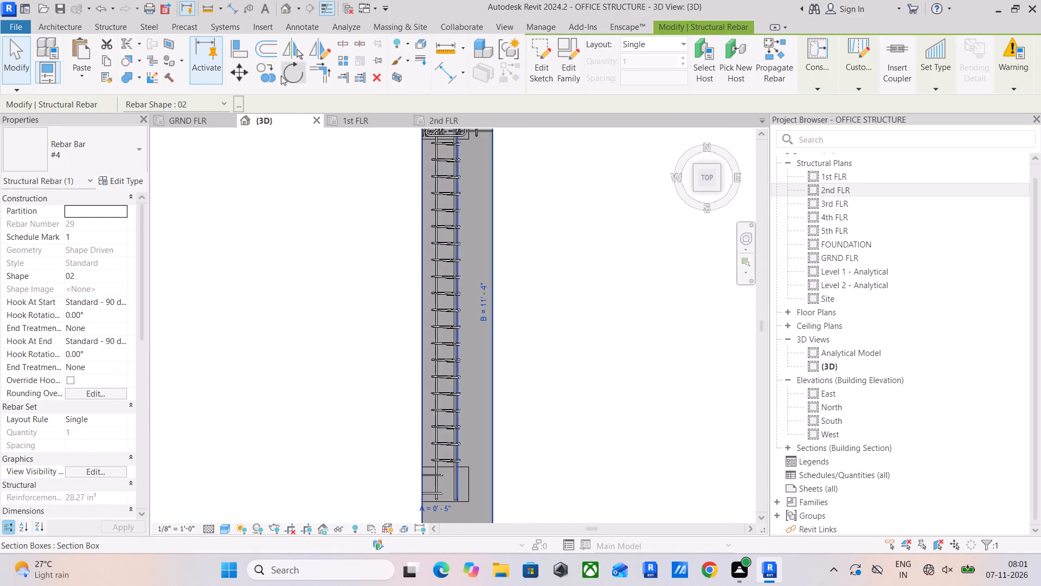
pyautogui.click(313, 52)
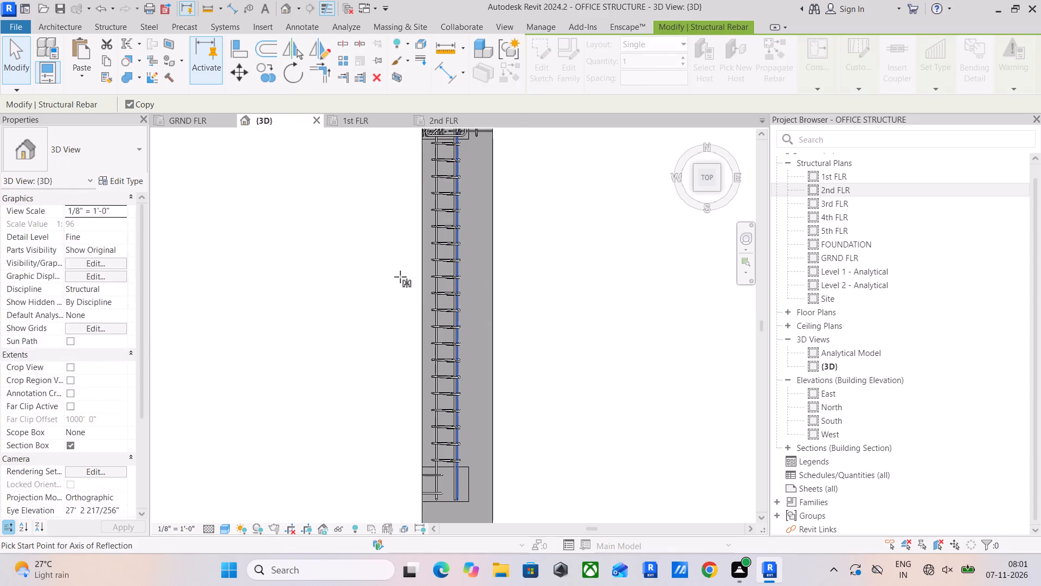
pyautogui.moveTo(409, 293); pyautogui.dragTo(412, 135, button='middle')
pyautogui.scroll(4, 428, 350)
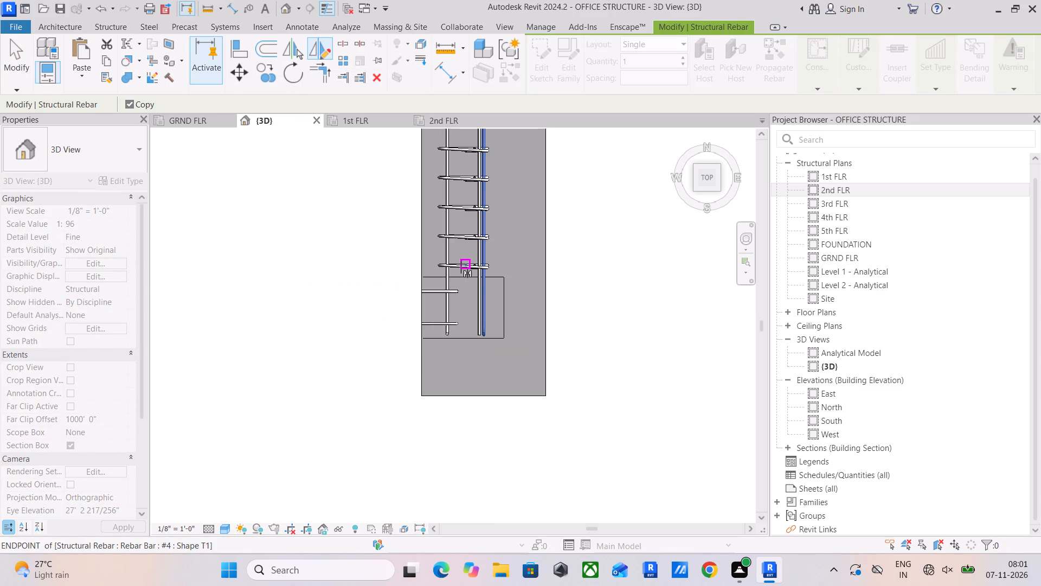
pyautogui.scroll(5, 460, 265)
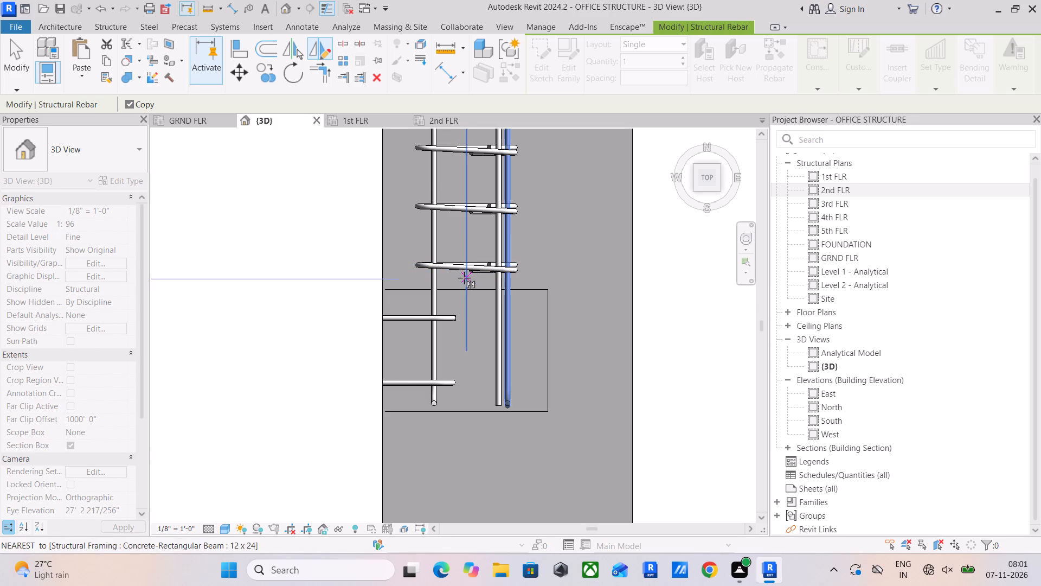
pyautogui.moveTo(464, 278); pyautogui.dragTo(468, 290)
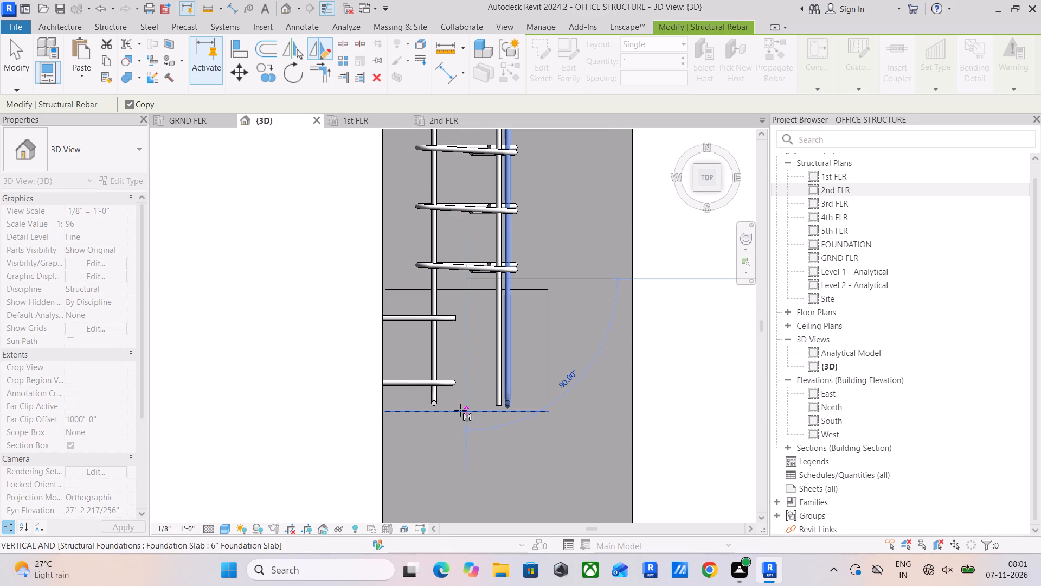
pyautogui.click(460, 413)
pyautogui.moveTo(466, 361); pyautogui.dragTo(481, 405, button='middle')
pyautogui.scroll(4, 449, 269)
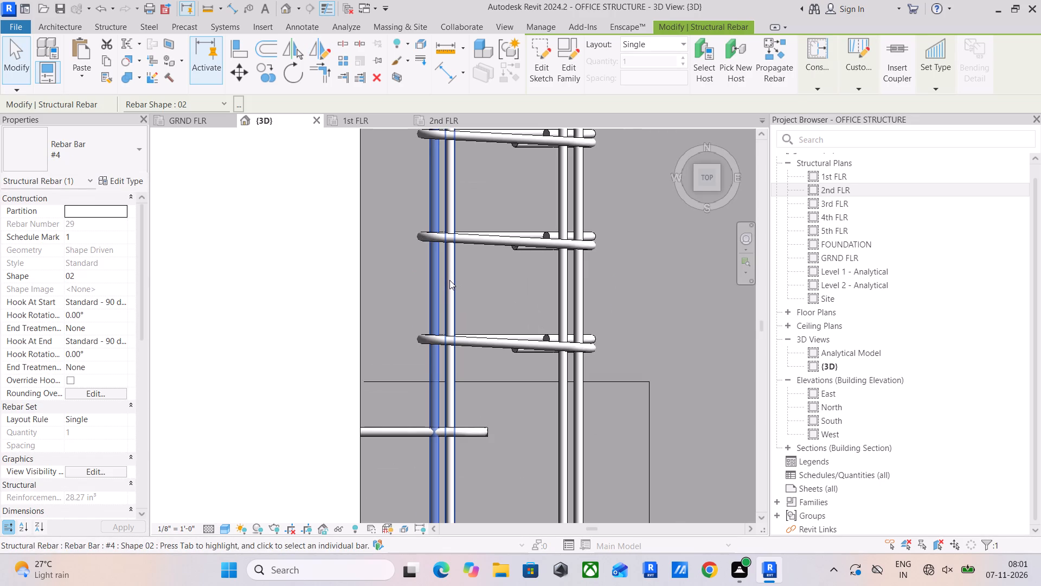
pyautogui.press('Escape')
pyautogui.press('Escape')
# Align the mirrored upper #4 bar with the lower hooked bar directly beneath it, working from the front.
pyautogui.click(434, 277)
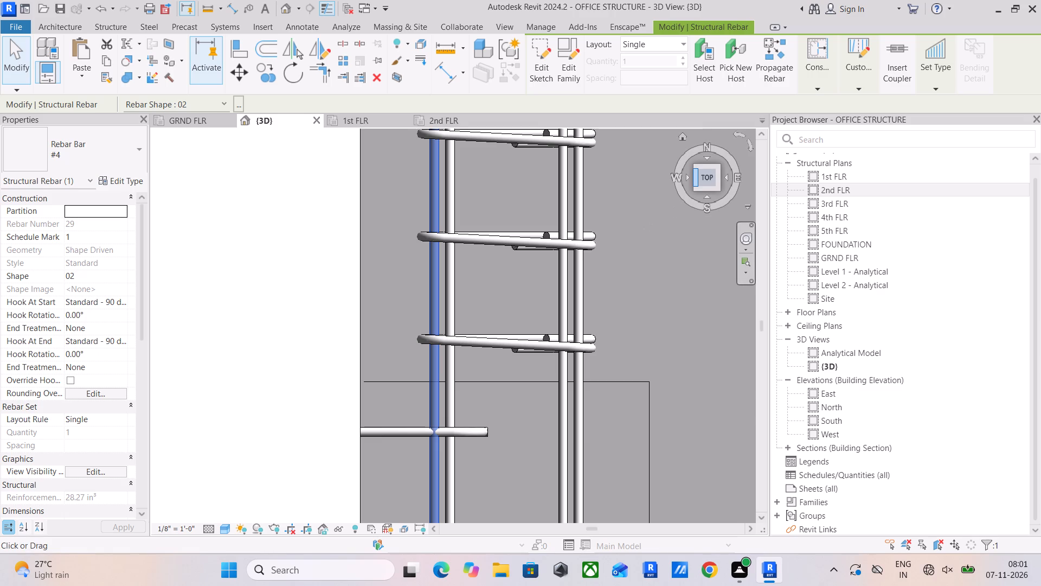
pyautogui.moveTo(703, 179); pyautogui.dragTo(703, 158)
pyautogui.click(700, 189)
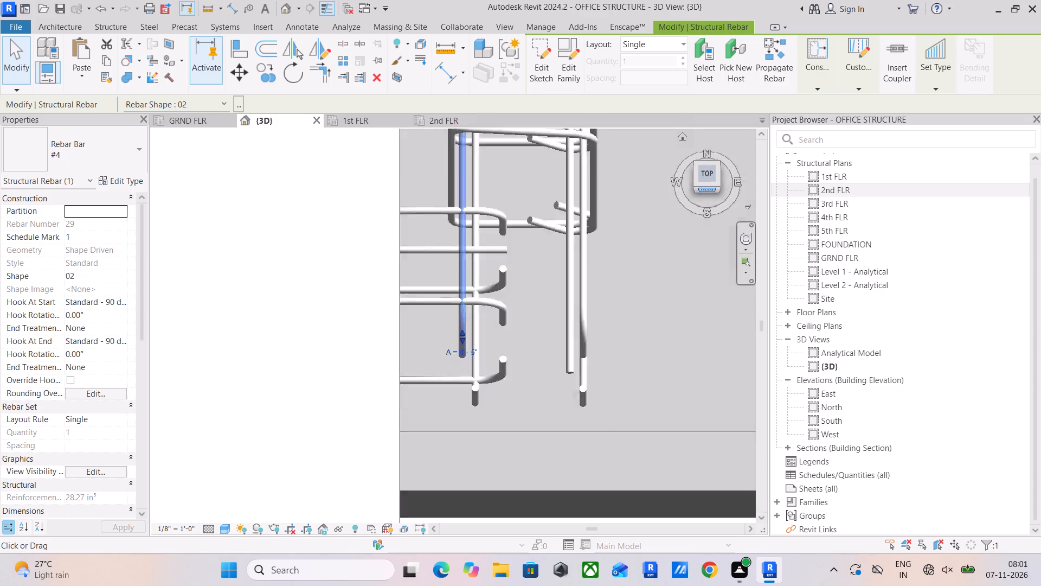
pyautogui.scroll(5, 464, 354)
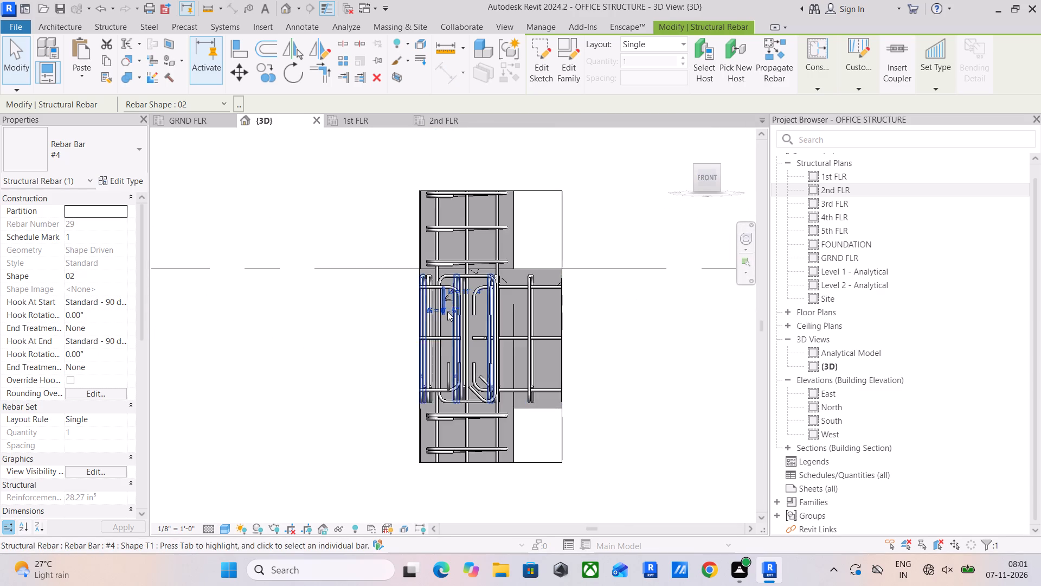
pyautogui.scroll(5, 443, 306)
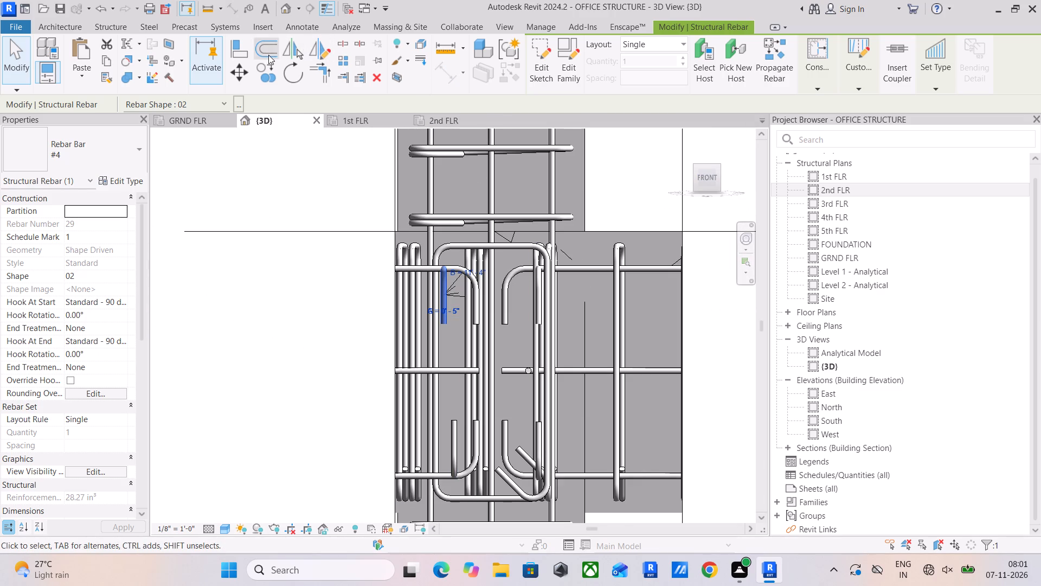
pyautogui.click(241, 52)
pyautogui.click(455, 437)
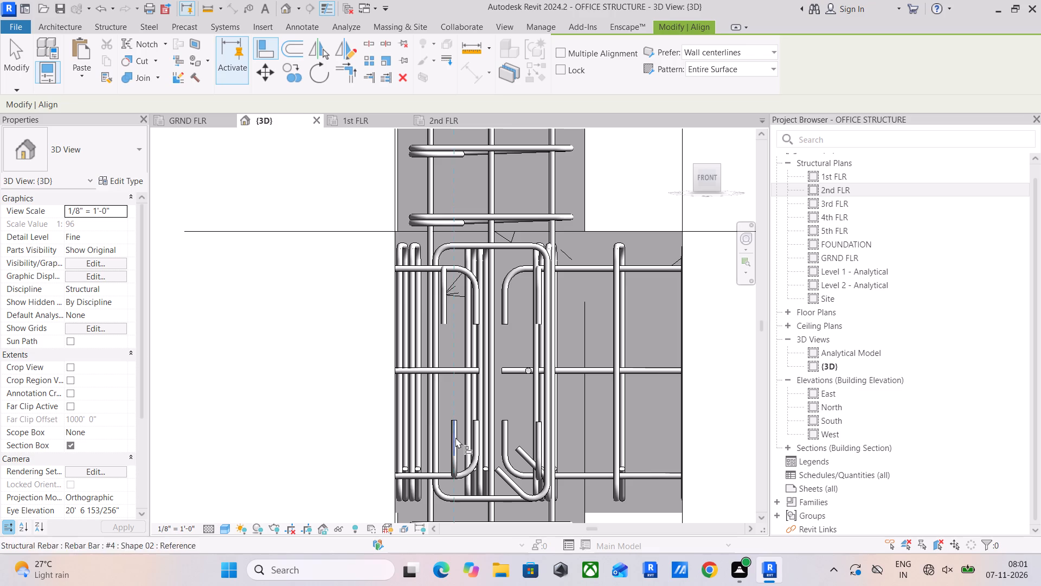
pyautogui.click(447, 308)
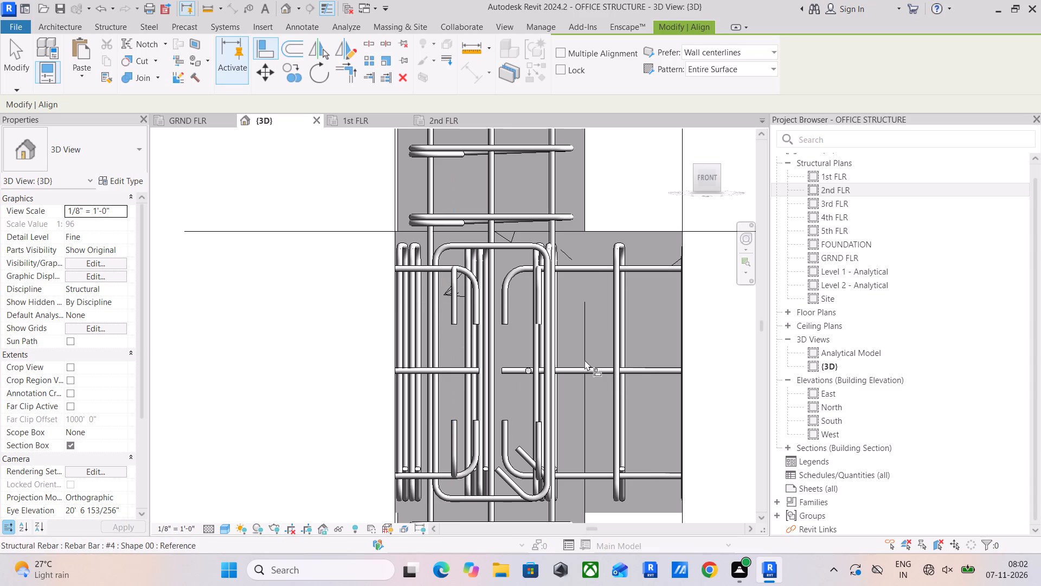
pyautogui.press('Escape')
# Delete the original upper hooked #4 bar on the east side of the beam.
pyautogui.click(456, 294)
pyautogui.scroll(3, 535, 293)
pyautogui.click(537, 292)
pyautogui.press('Delete')
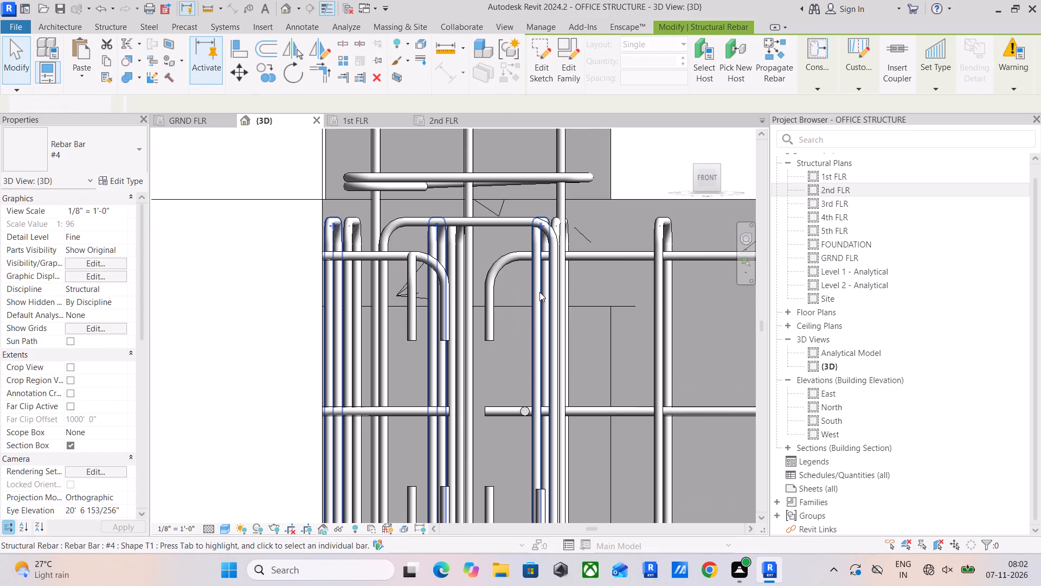
# Mirror a copy of the west upper hooked #4 bar to the beam's east side about an axis drawn along the beam.
pyautogui.click(406, 267)
pyautogui.moveTo(420, 263); pyautogui.dragTo(419, 235, button='middle')
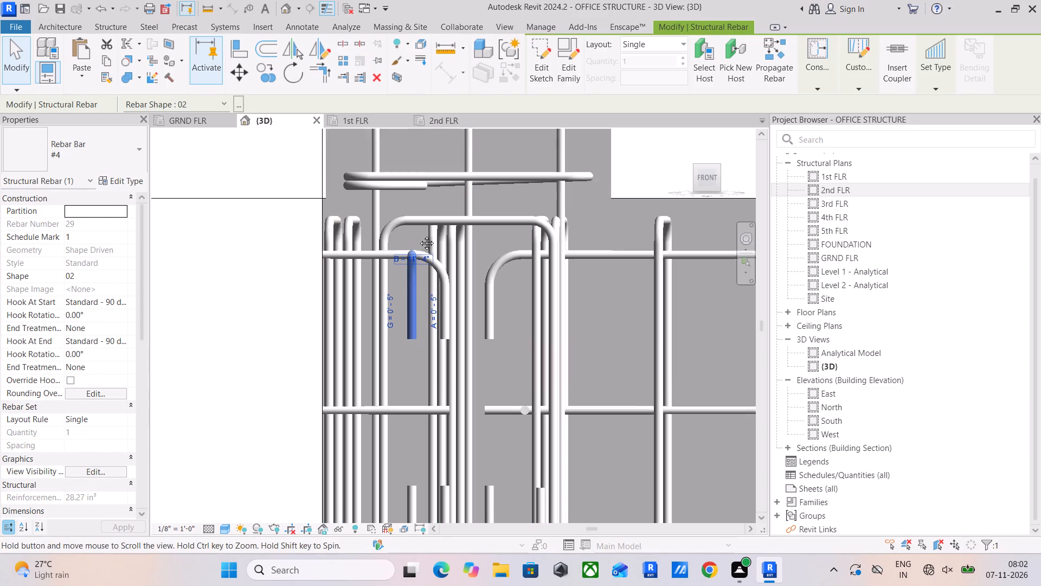
pyautogui.moveTo(419, 235); pyautogui.dragTo(414, 212, button='middle')
pyautogui.click(316, 49)
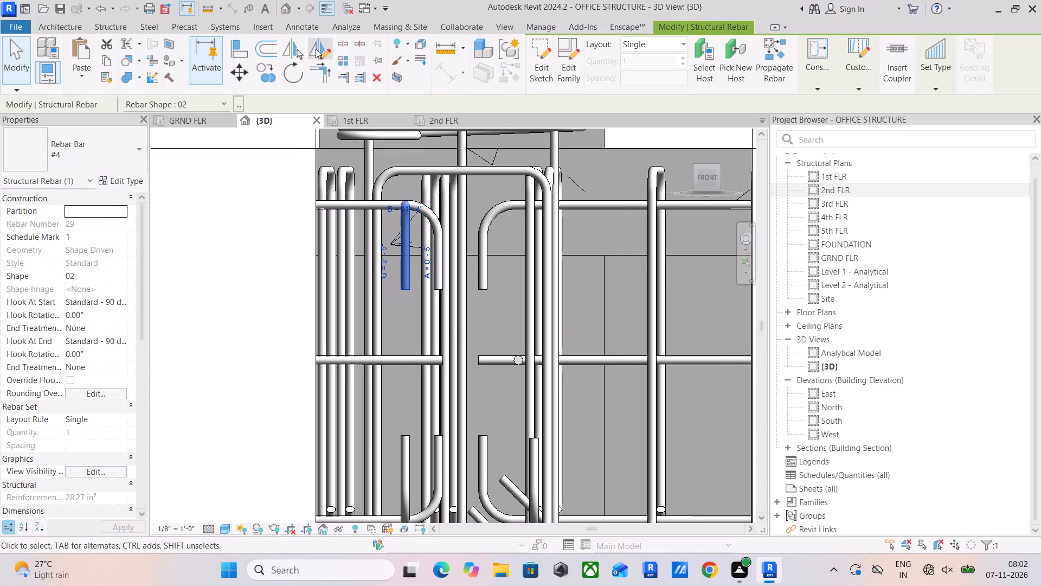
pyautogui.moveTo(704, 183); pyautogui.dragTo(705, 224)
pyautogui.click(708, 172)
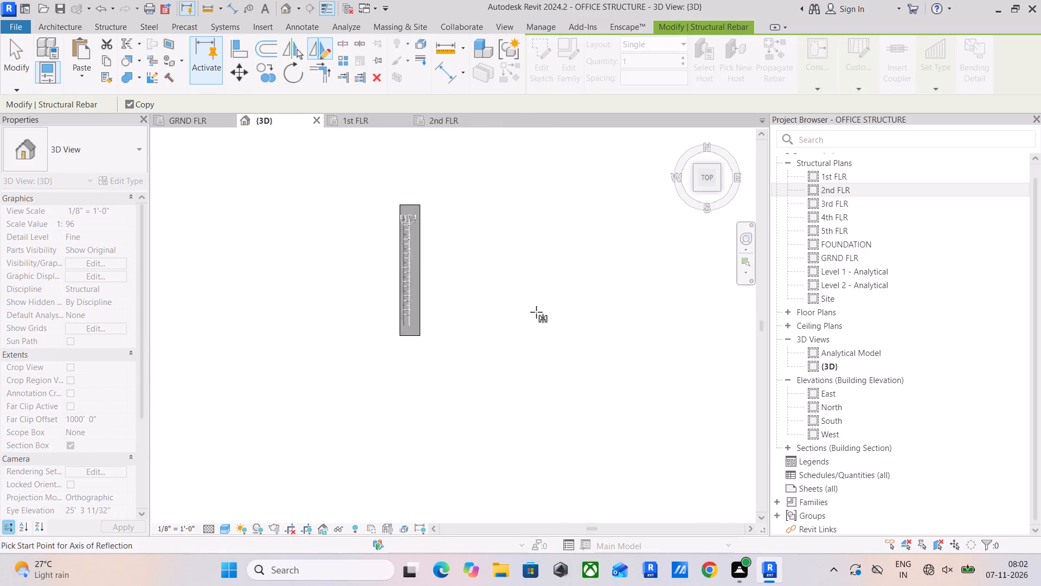
pyautogui.scroll(5, 397, 382)
pyautogui.scroll(4, 504, 386)
pyautogui.scroll(5, 462, 366)
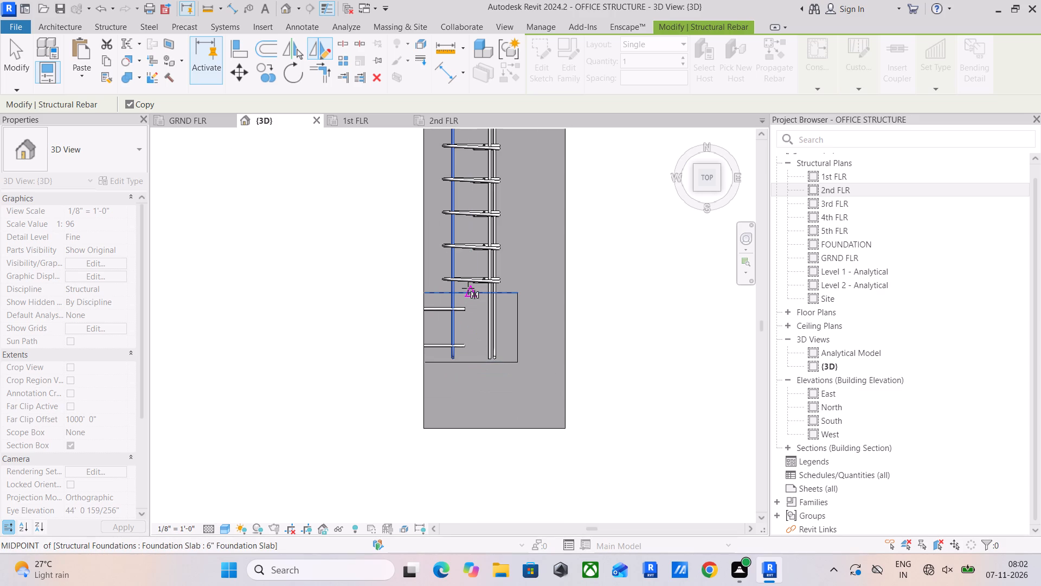
pyautogui.scroll(4, 470, 290)
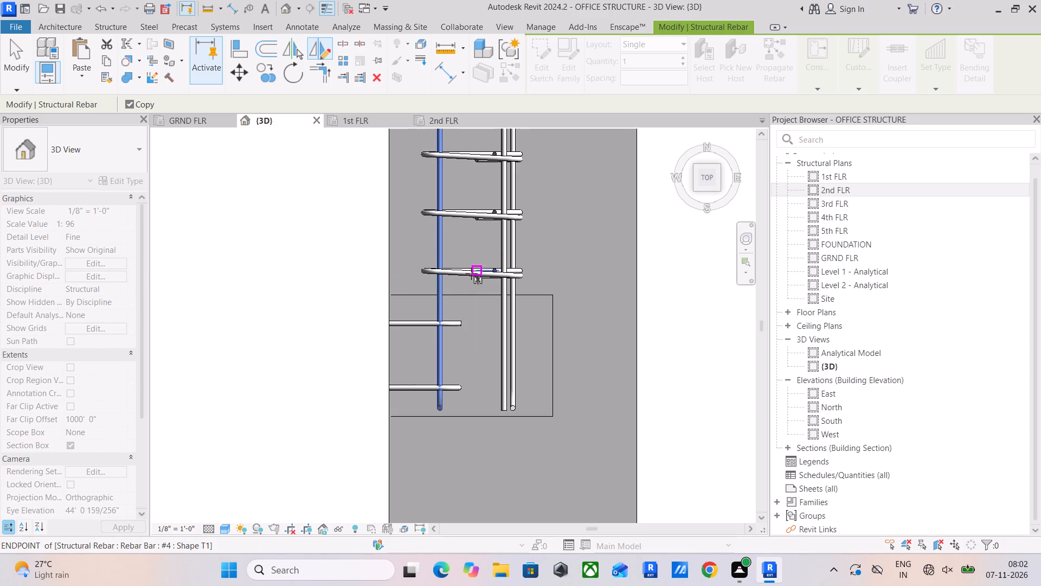
pyautogui.click(469, 289)
pyautogui.click(470, 338)
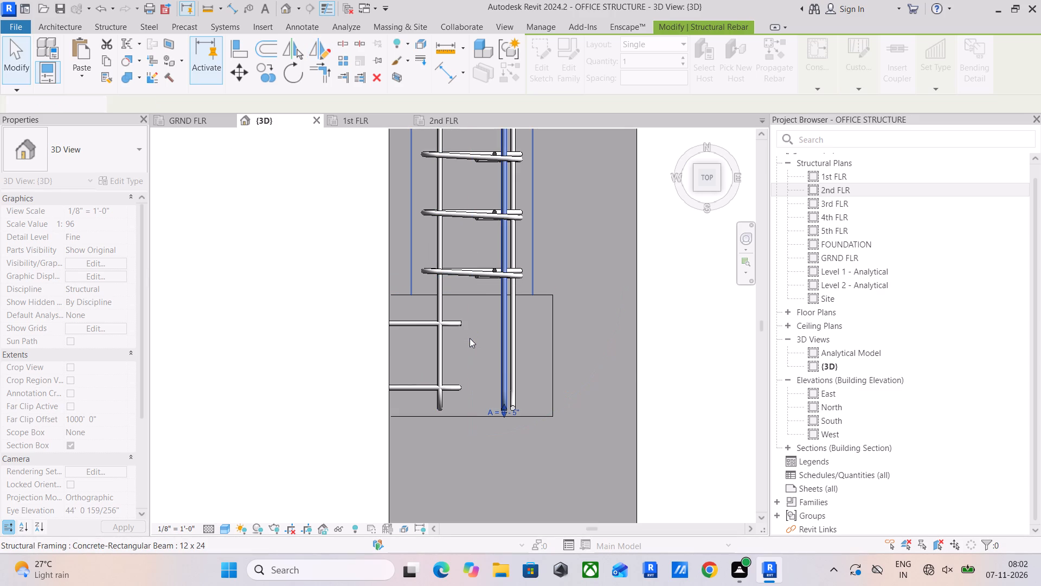
pyautogui.press('Escape')
pyautogui.press('Escape')
pyautogui.press('Escape')
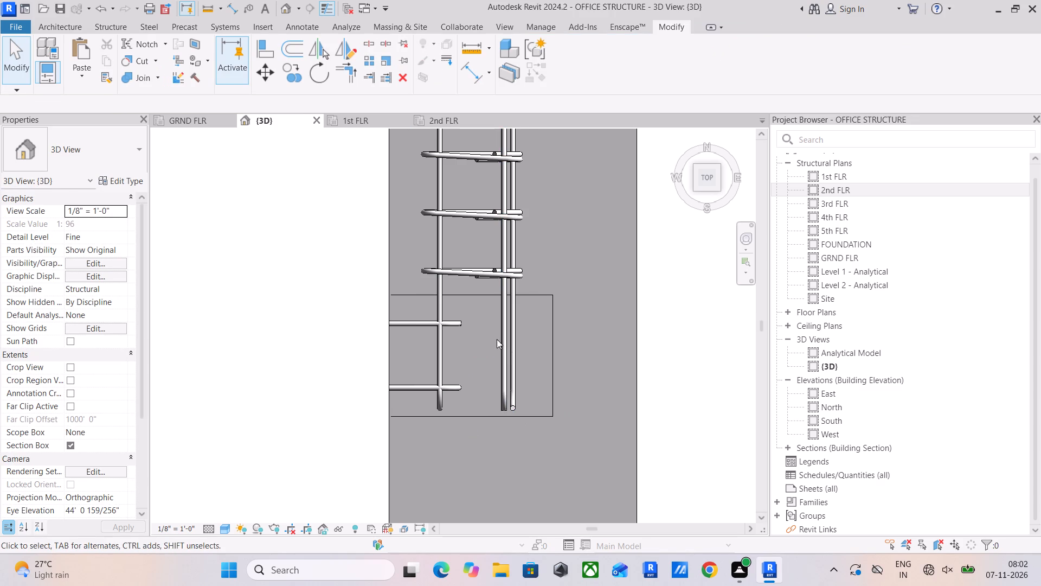
# Align the beam's east lower hooked #4 bar with the mirrored upper hooked bar directly above it, working from the front.
pyautogui.click(518, 359)
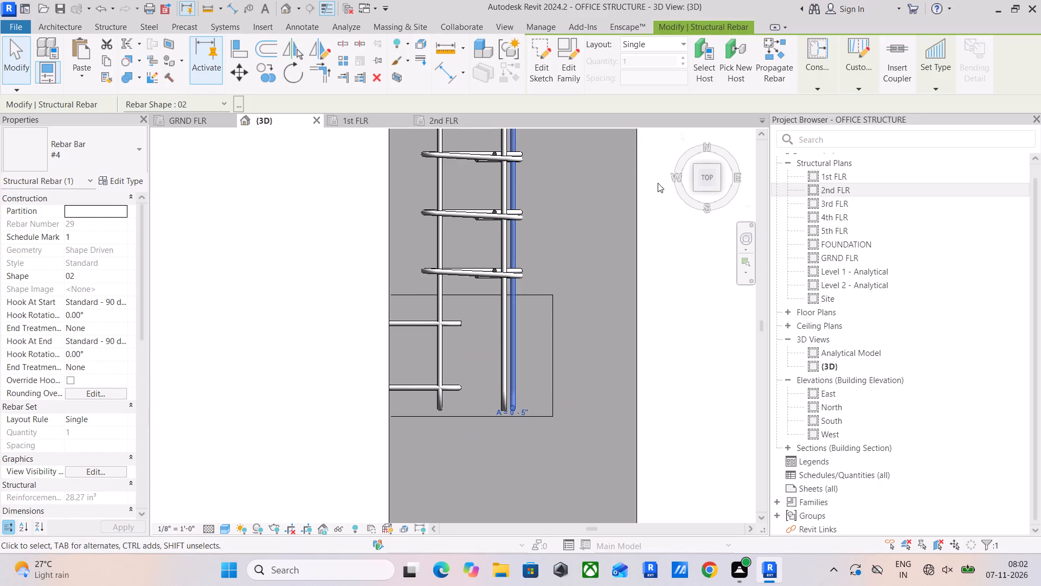
pyautogui.moveTo(704, 180); pyautogui.dragTo(711, 156)
pyautogui.click(707, 189)
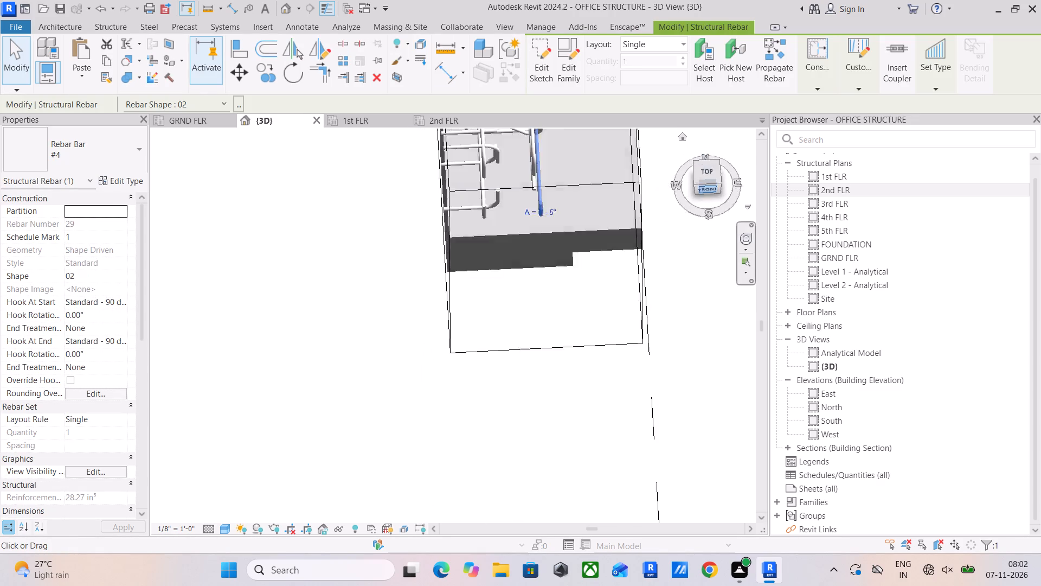
pyautogui.scroll(11, 458, 331)
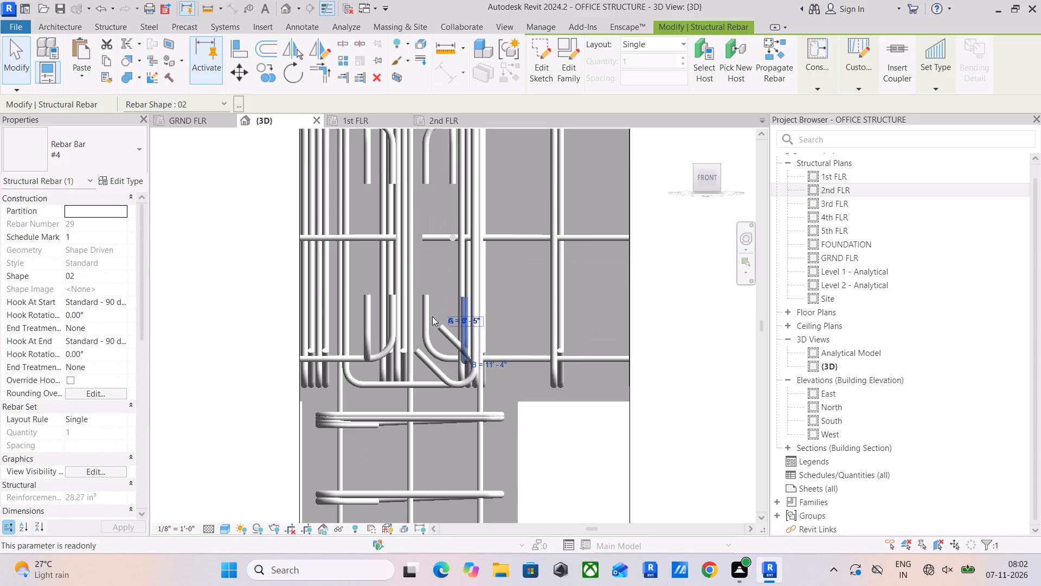
pyautogui.moveTo(446, 264); pyautogui.dragTo(448, 340, button='middle')
pyautogui.scroll(5, 448, 369)
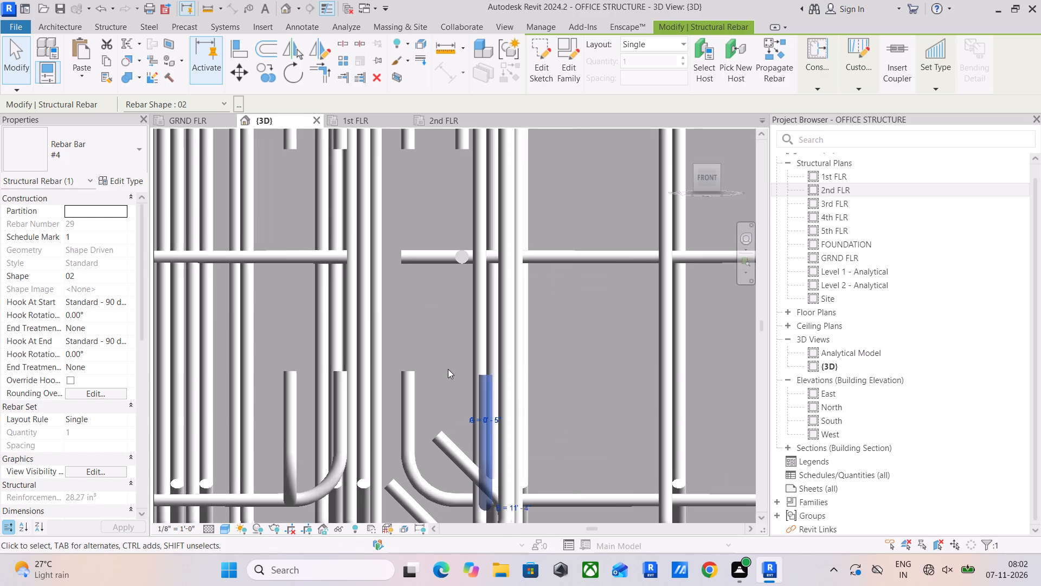
pyautogui.scroll(-4, 448, 370)
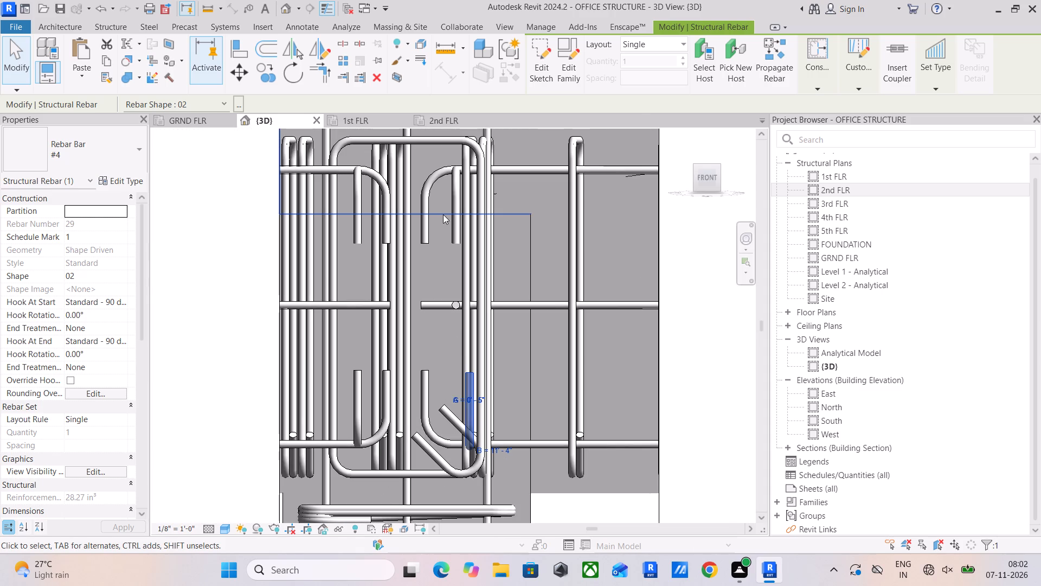
pyautogui.moveTo(441, 237); pyautogui.dragTo(446, 260, button='middle')
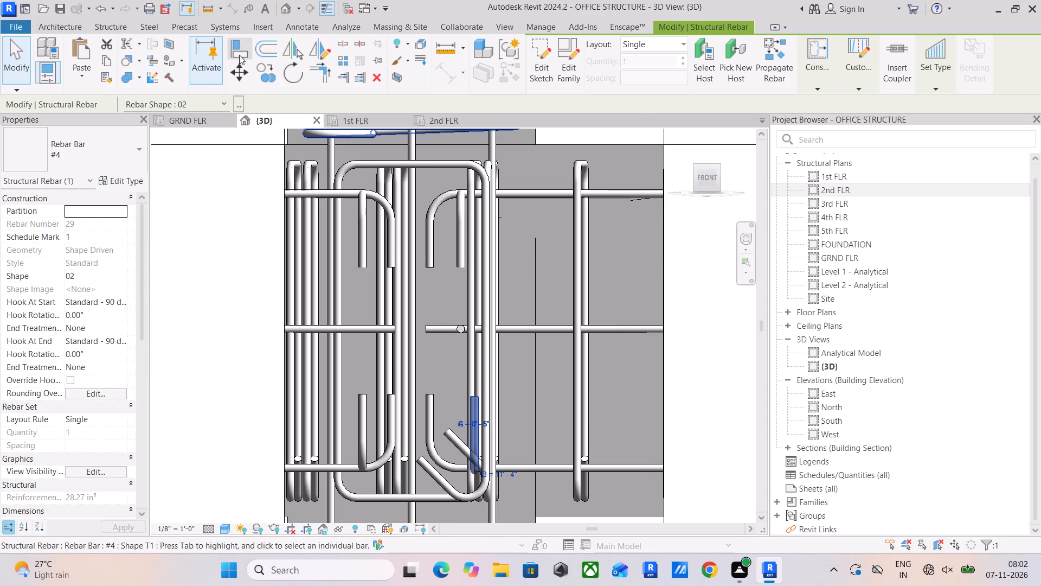
pyautogui.click(239, 54)
pyautogui.click(460, 224)
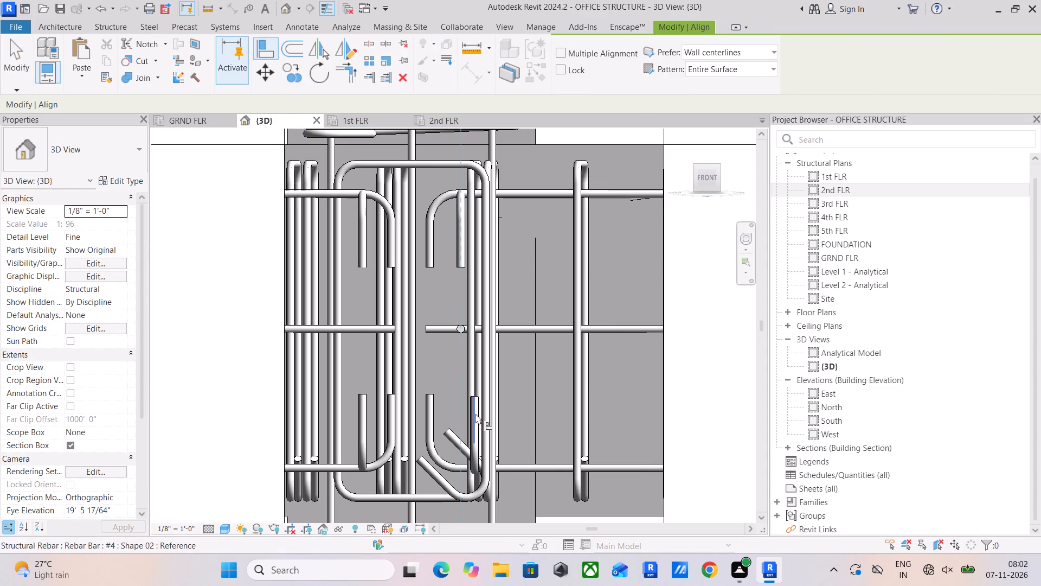
pyautogui.click(475, 413)
pyautogui.moveTo(462, 243); pyautogui.dragTo(462, 252)
pyautogui.scroll(8, 464, 332)
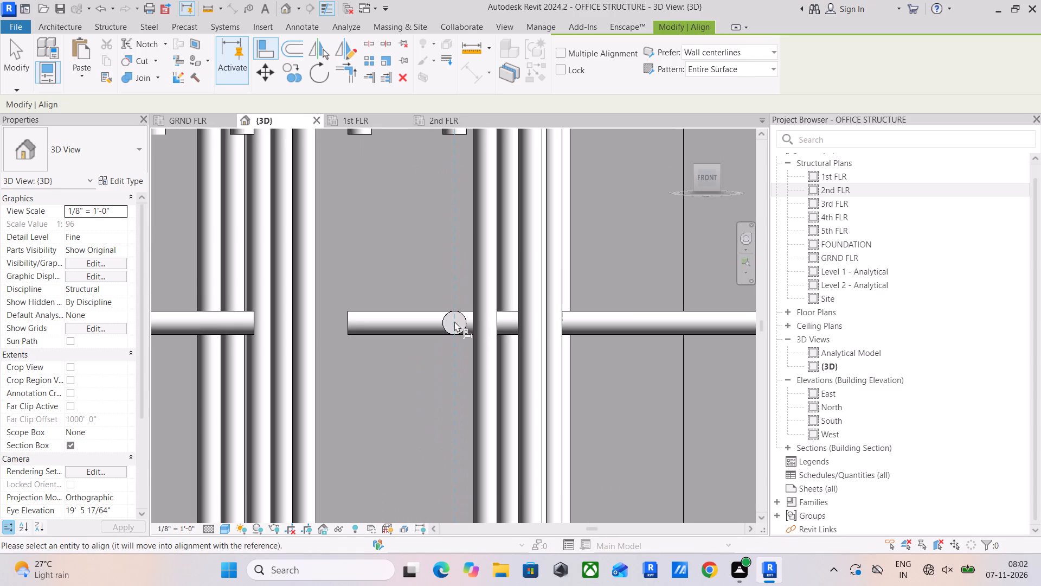
pyautogui.press('Escape')
pyautogui.press('Escape')
pyautogui.press('Escape')
# Inspect the upper and lower hooked #4 bars at the beam's front end for alignment, in 3D and from the front.
pyautogui.scroll(-6, 454, 321)
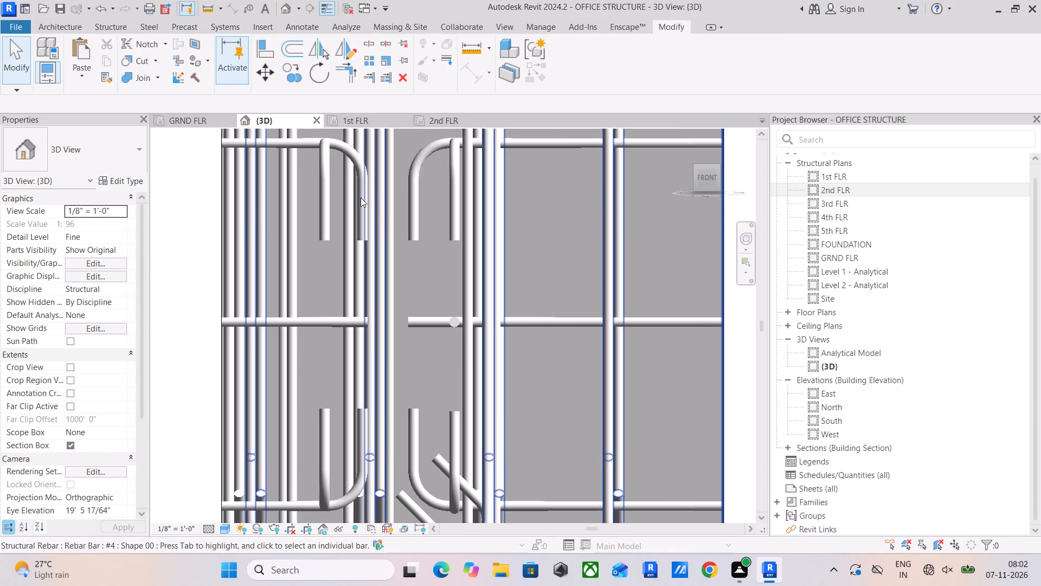
pyautogui.scroll(-6, 378, 188)
pyautogui.keyDown('shift'); pyautogui.moveTo(430, 247); pyautogui.dragTo(372, 335, button='middle'); pyautogui.keyUp('shift')
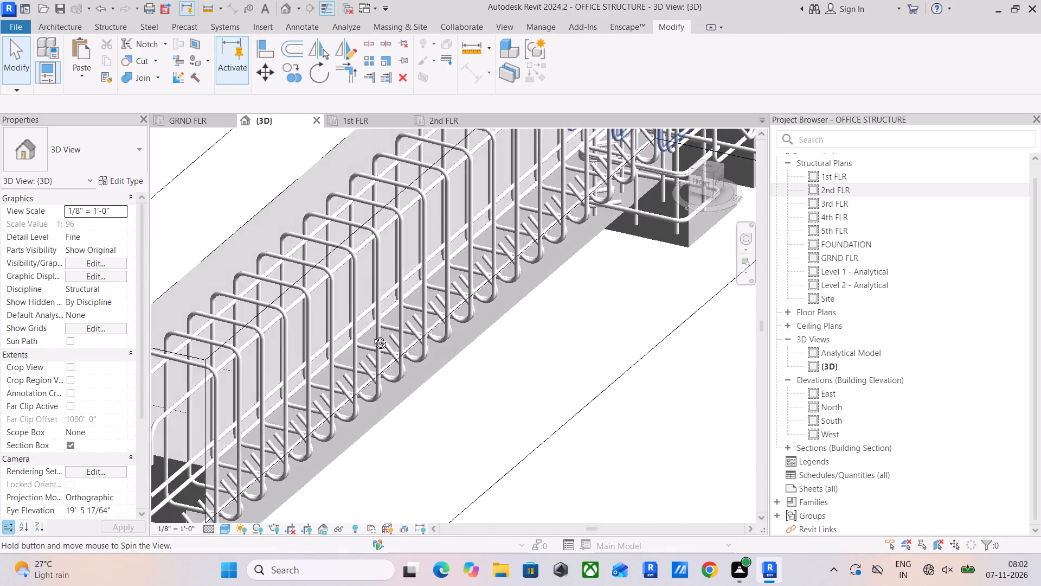
pyautogui.keyDown('shift'); pyautogui.moveTo(372, 335); pyautogui.dragTo(373, 335, button='middle'); pyautogui.keyUp('shift')
pyautogui.moveTo(376, 336); pyautogui.dragTo(458, 239, button='middle')
pyautogui.scroll(-3, 423, 273)
pyautogui.scroll(5, 337, 364)
pyautogui.keyDown('shift'); pyautogui.moveTo(313, 363); pyautogui.dragTo(317, 363, button='middle'); pyautogui.keyUp('shift')
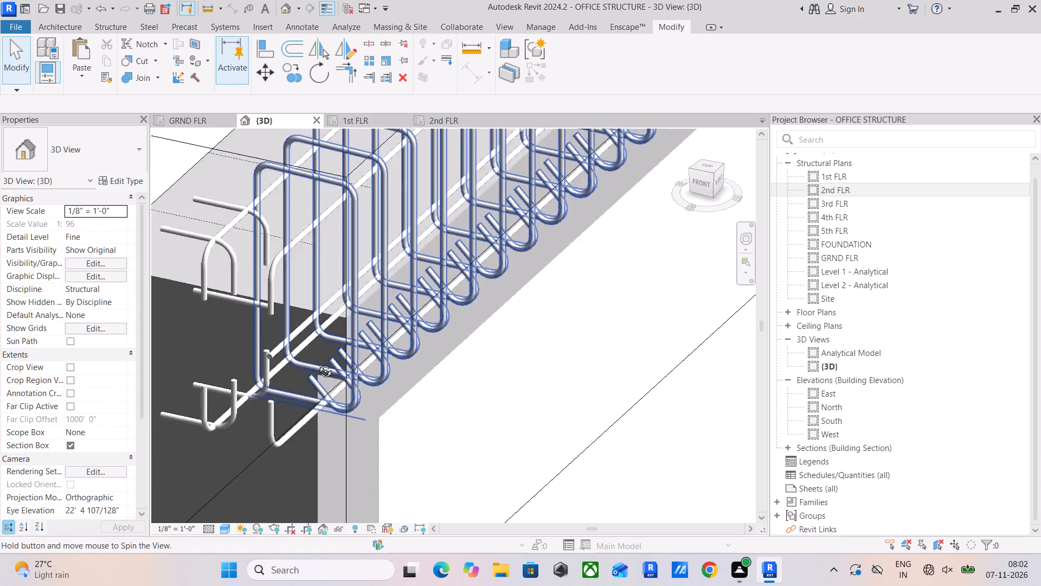
pyautogui.keyDown('shift'); pyautogui.moveTo(317, 363); pyautogui.dragTo(364, 317, button='middle'); pyautogui.keyUp('shift')
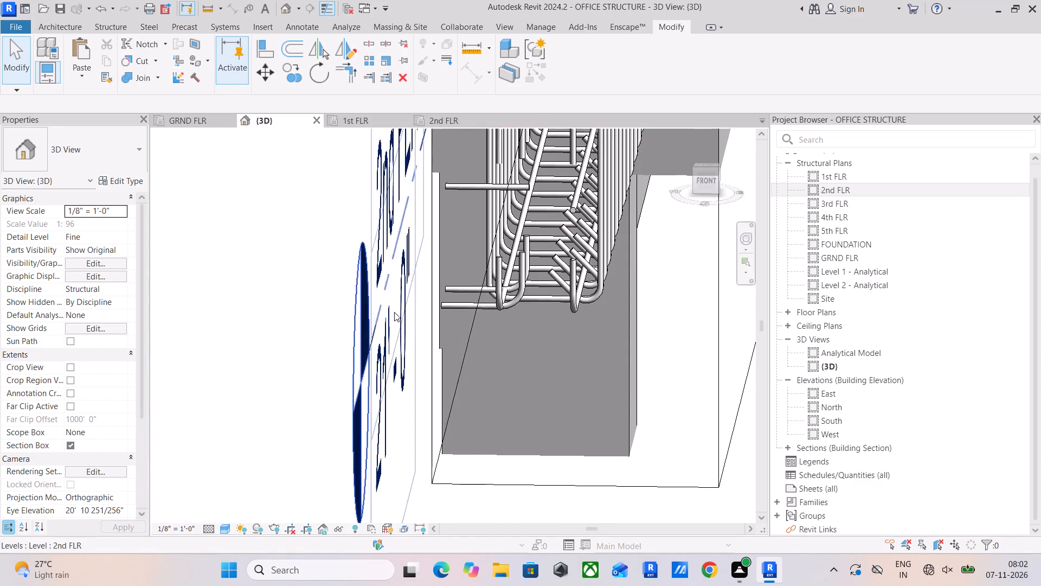
pyautogui.moveTo(497, 248); pyautogui.dragTo(472, 376, button='middle')
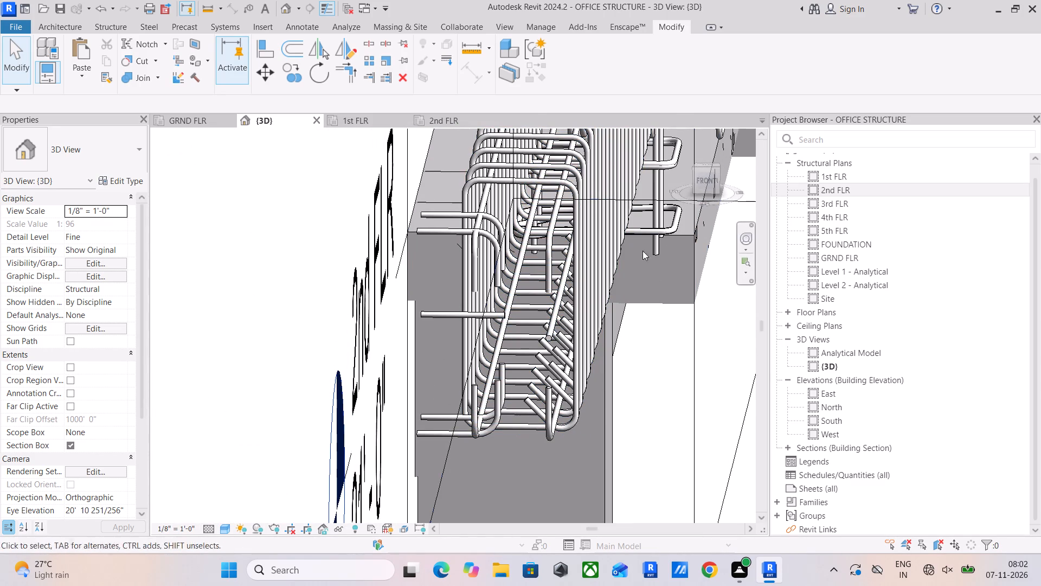
pyautogui.click(473, 257)
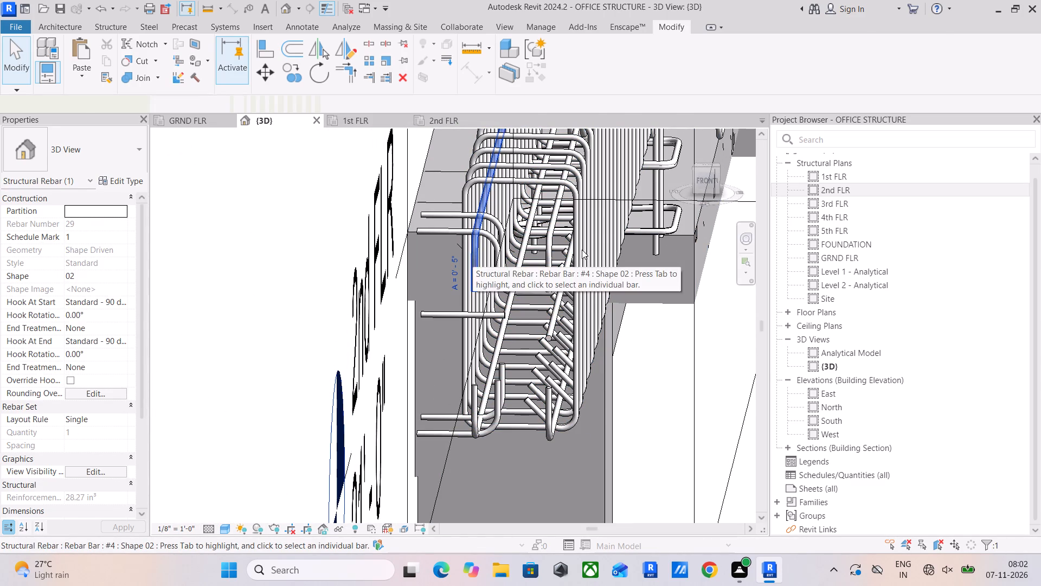
pyautogui.click(705, 180)
pyautogui.scroll(5, 599, 269)
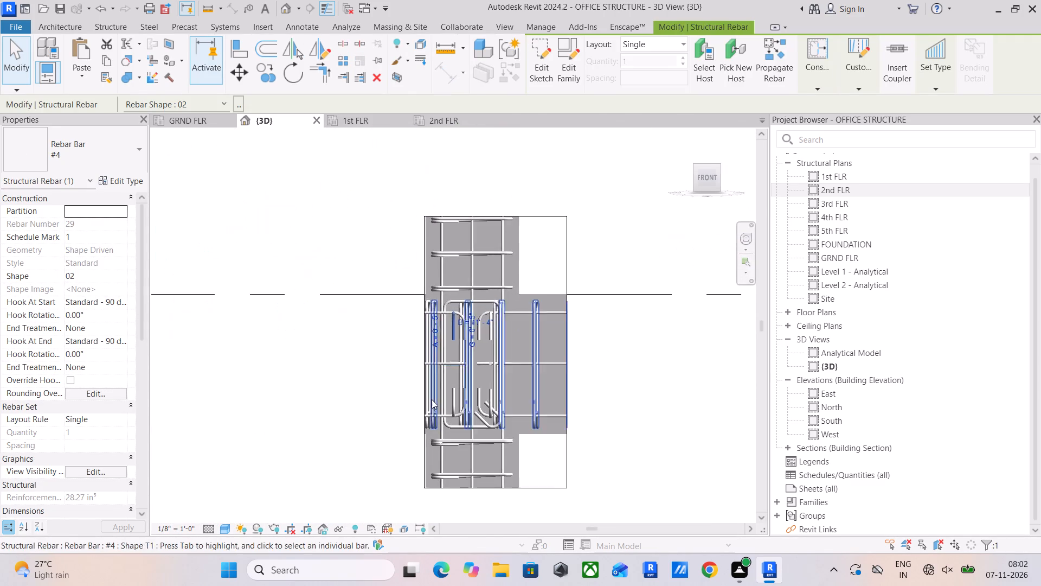
pyautogui.scroll(5, 432, 399)
pyautogui.scroll(4, 480, 310)
pyautogui.click(607, 344)
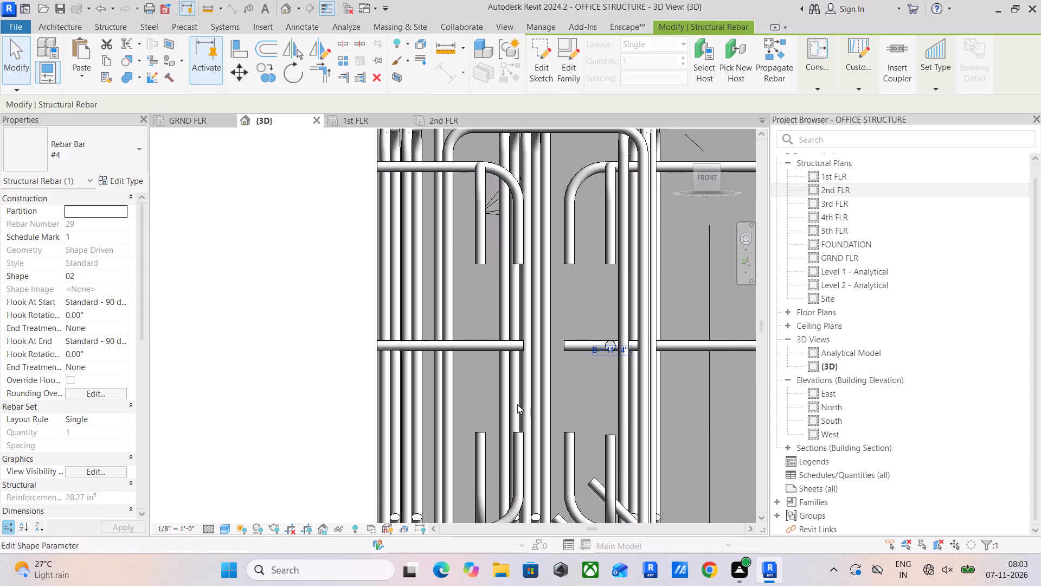
pyautogui.moveTo(492, 414); pyautogui.dragTo(478, 308, button='middle')
pyautogui.moveTo(468, 374); pyautogui.dragTo(461, 412, button='middle')
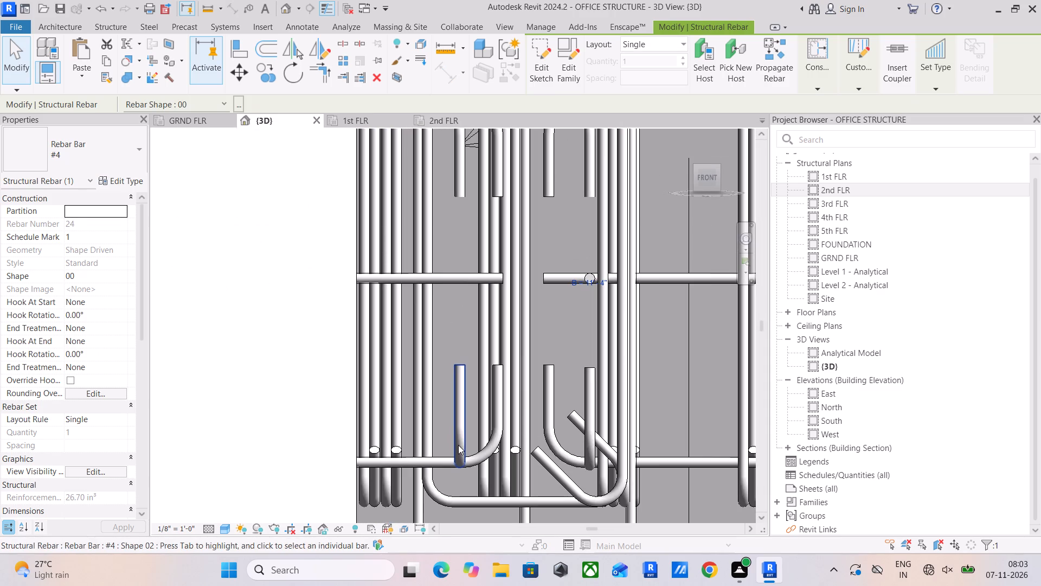
pyautogui.moveTo(483, 224); pyautogui.dragTo(483, 270, button='middle')
pyautogui.moveTo(487, 253); pyautogui.dragTo(461, 398, button='middle')
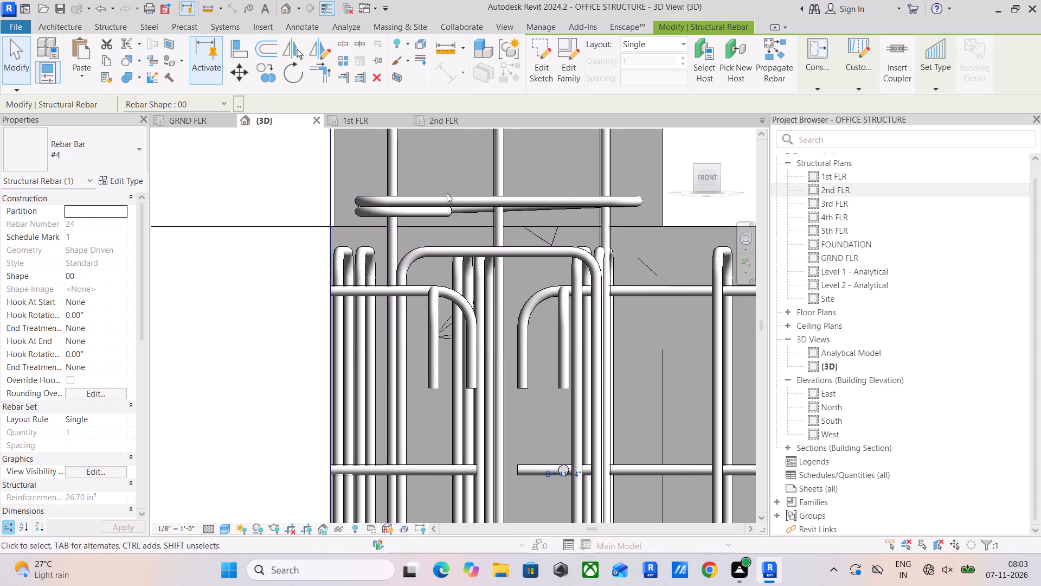
# Examine the beam's straight mid-height #4 bar along its length and the straight bars meeting it at the far column.
pyautogui.scroll(-3, 608, 260)
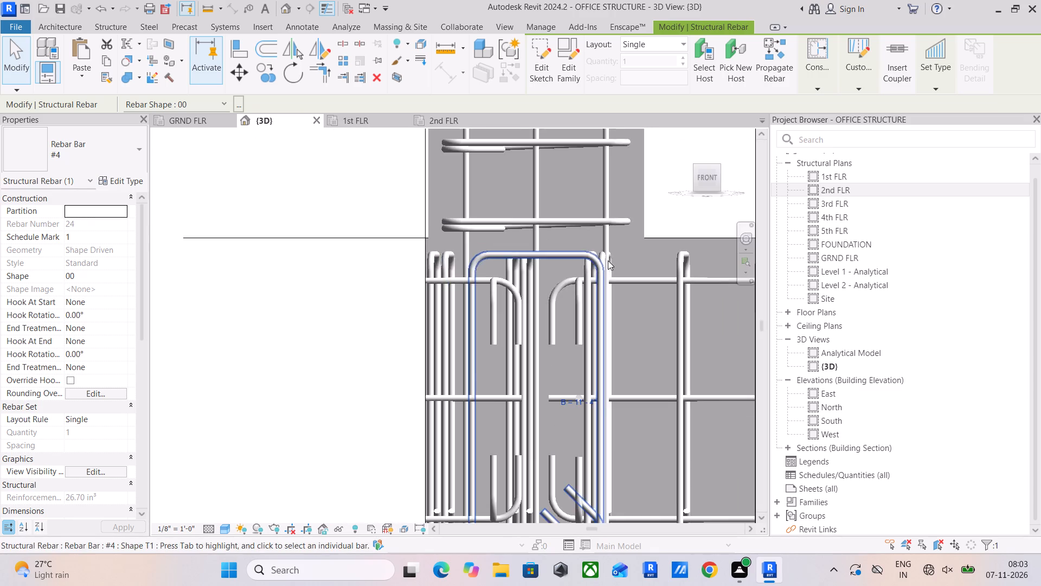
pyautogui.keyDown('shift'); pyautogui.moveTo(590, 266); pyautogui.dragTo(550, 326, button='middle'); pyautogui.keyUp('shift')
pyautogui.moveTo(551, 324); pyautogui.dragTo(558, 148, button='middle')
pyautogui.scroll(-2, 522, 219)
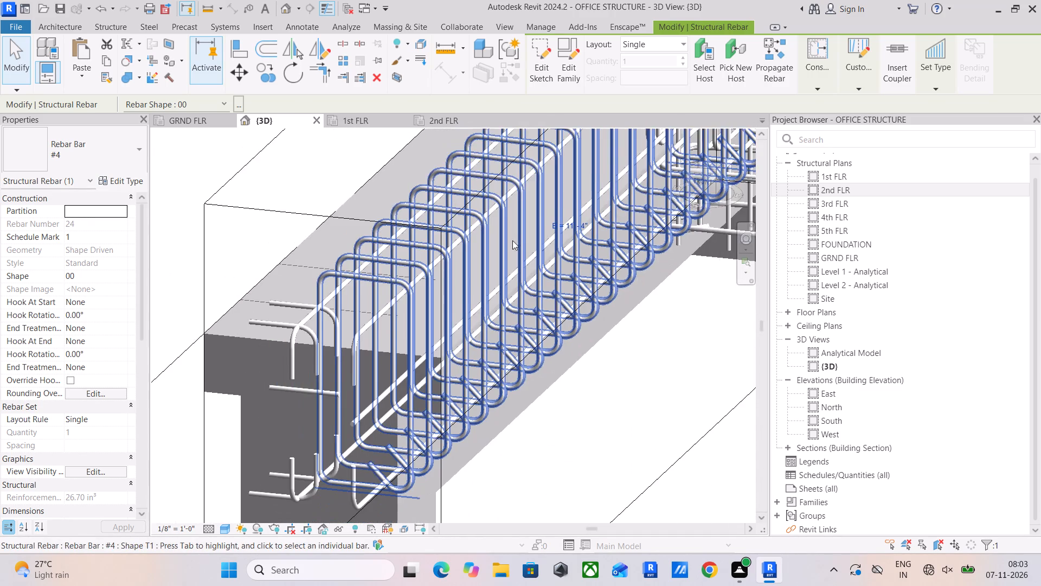
pyautogui.moveTo(512, 240); pyautogui.dragTo(542, 186, button='middle')
pyautogui.scroll(5, 404, 331)
pyautogui.moveTo(388, 375); pyautogui.dragTo(428, 205, button='middle')
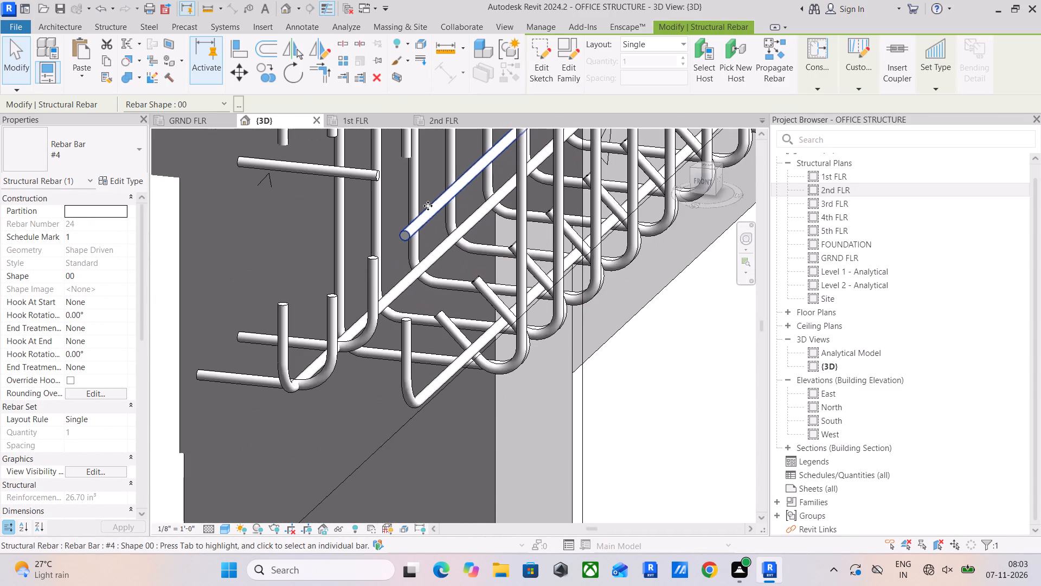
pyautogui.scroll(-4, 402, 300)
pyautogui.moveTo(412, 294); pyautogui.dragTo(406, 316, button='middle')
pyautogui.keyDown('shift'); pyautogui.moveTo(404, 317); pyautogui.dragTo(362, 326, button='middle'); pyautogui.keyUp('shift')
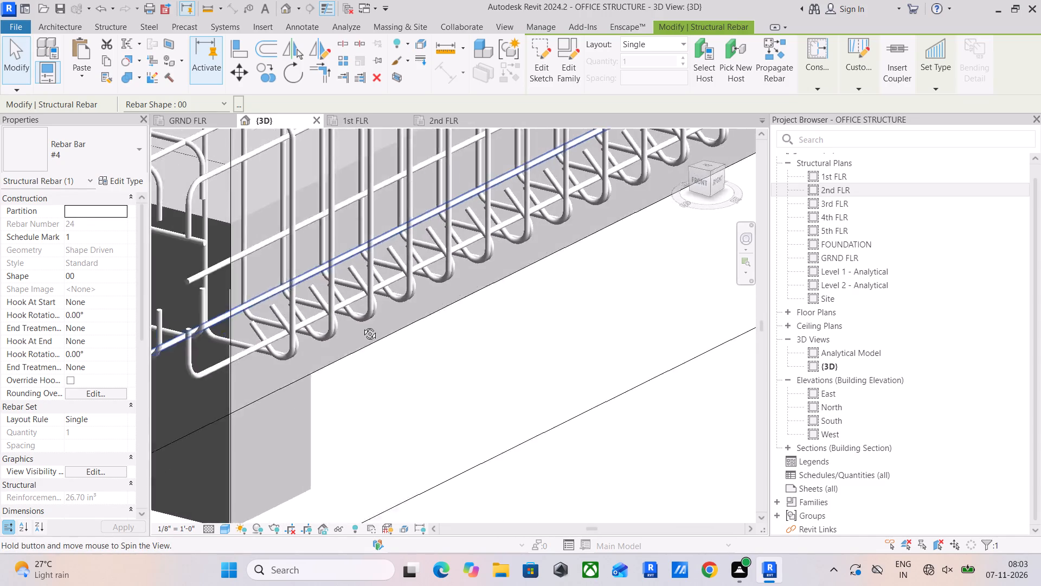
pyautogui.keyDown('shift'); pyautogui.moveTo(362, 326); pyautogui.dragTo(338, 321, button='middle'); pyautogui.keyUp('shift')
pyautogui.scroll(-5, 351, 296)
pyautogui.moveTo(451, 290); pyautogui.dragTo(253, 429, button='middle')
pyautogui.moveTo(480, 325); pyautogui.dragTo(444, 377, button='middle')
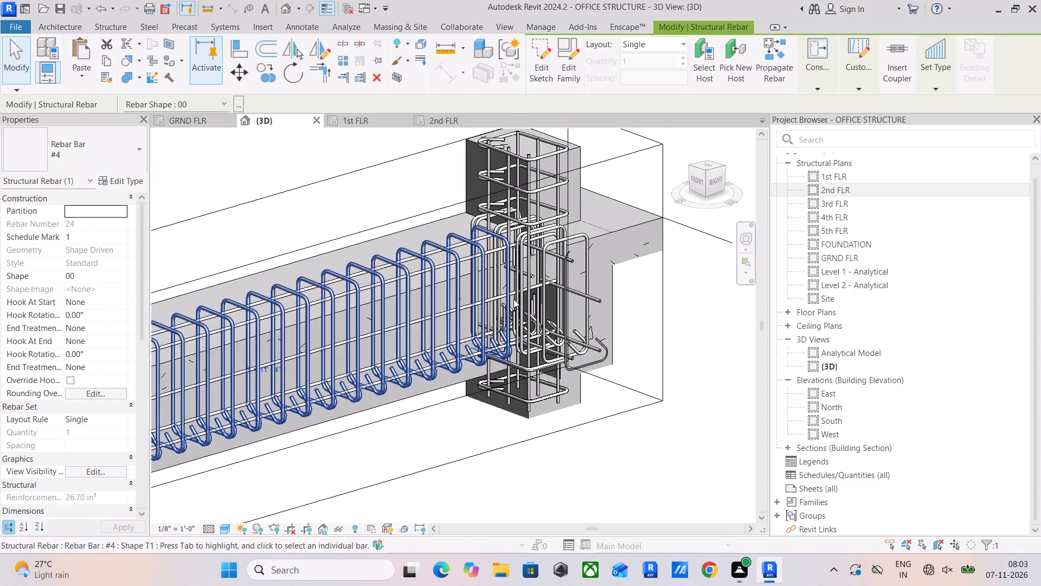
pyautogui.scroll(9, 531, 245)
pyautogui.scroll(-3, 555, 354)
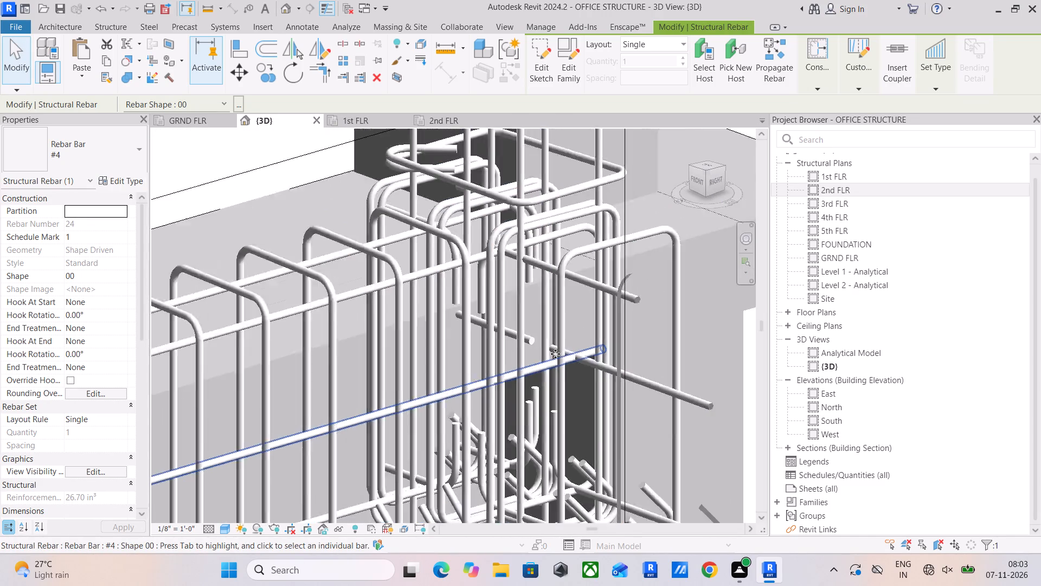
pyautogui.scroll(-2, 555, 354)
pyautogui.moveTo(556, 354); pyautogui.dragTo(535, 359, button='middle')
pyautogui.moveTo(534, 354); pyautogui.dragTo(566, 334, button='middle')
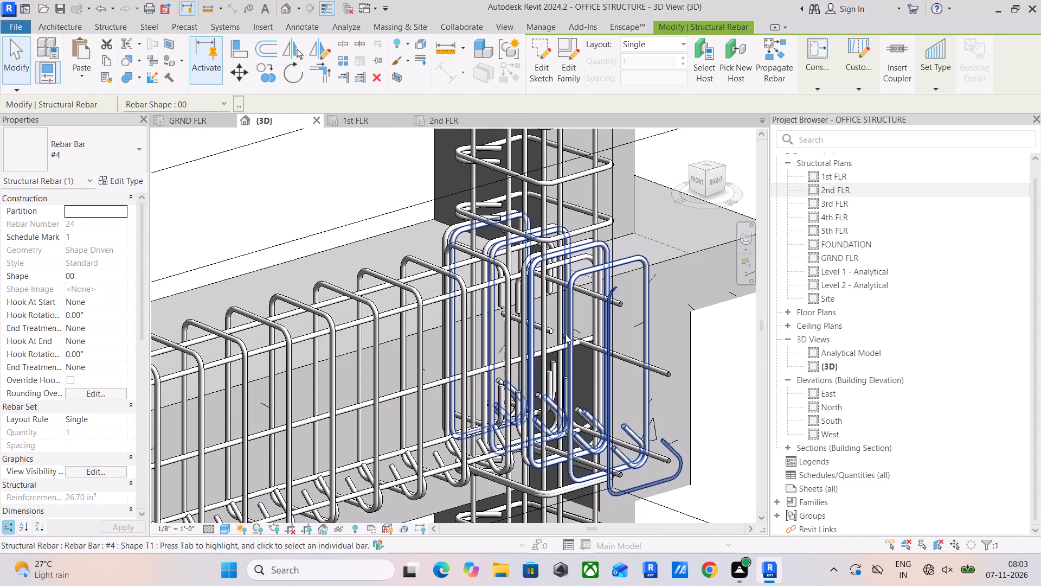
pyautogui.scroll(4, 540, 329)
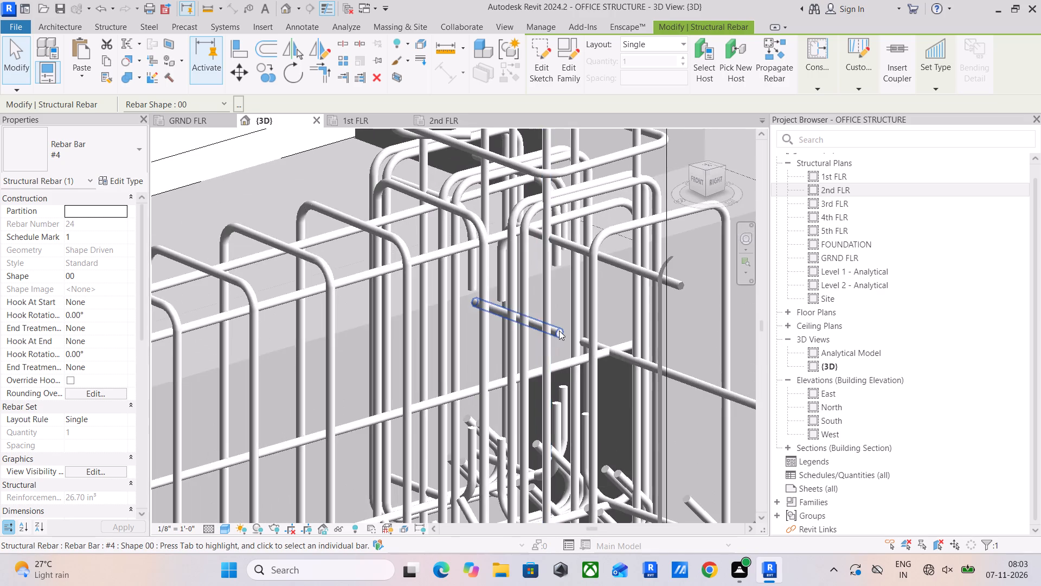
pyautogui.click(559, 330)
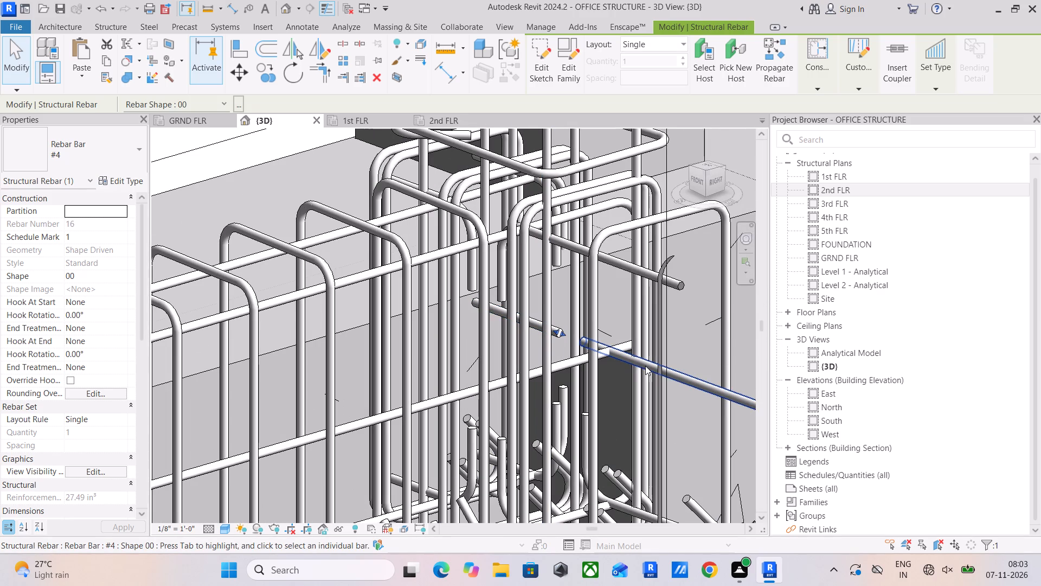
pyautogui.click(644, 364)
pyautogui.scroll(-4, 560, 358)
pyautogui.moveTo(562, 356); pyautogui.dragTo(622, 271, button='middle')
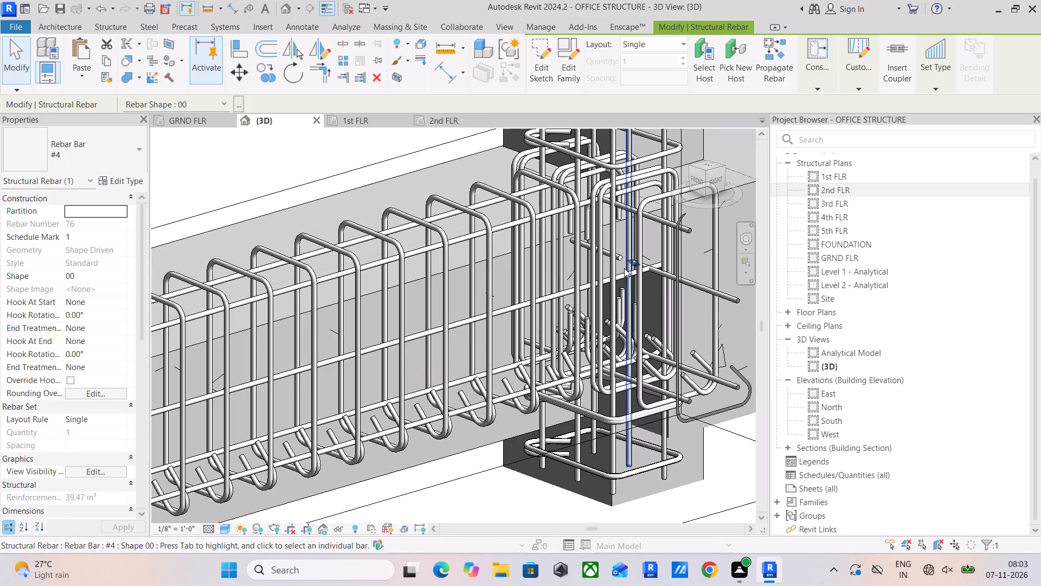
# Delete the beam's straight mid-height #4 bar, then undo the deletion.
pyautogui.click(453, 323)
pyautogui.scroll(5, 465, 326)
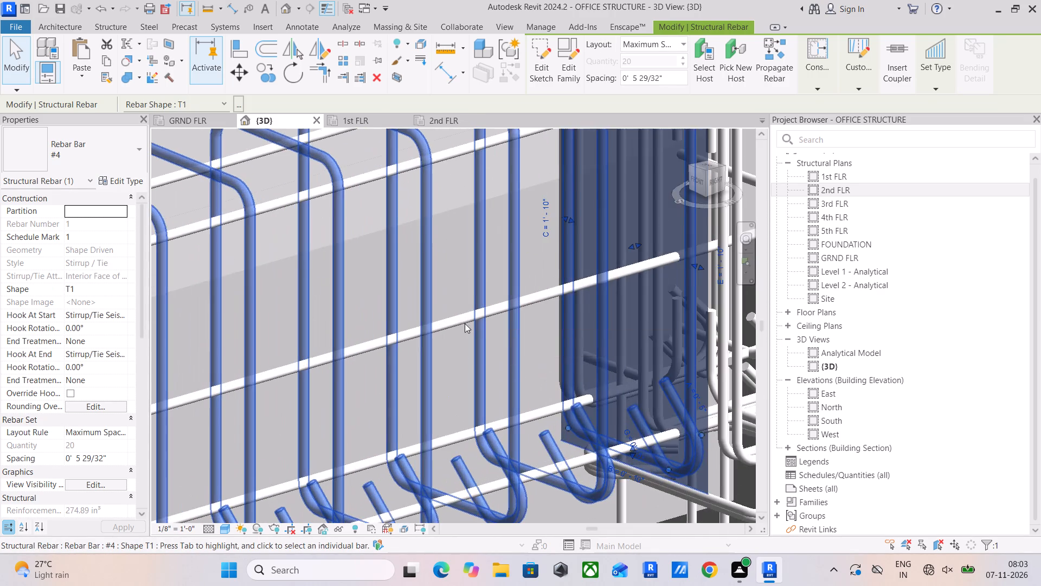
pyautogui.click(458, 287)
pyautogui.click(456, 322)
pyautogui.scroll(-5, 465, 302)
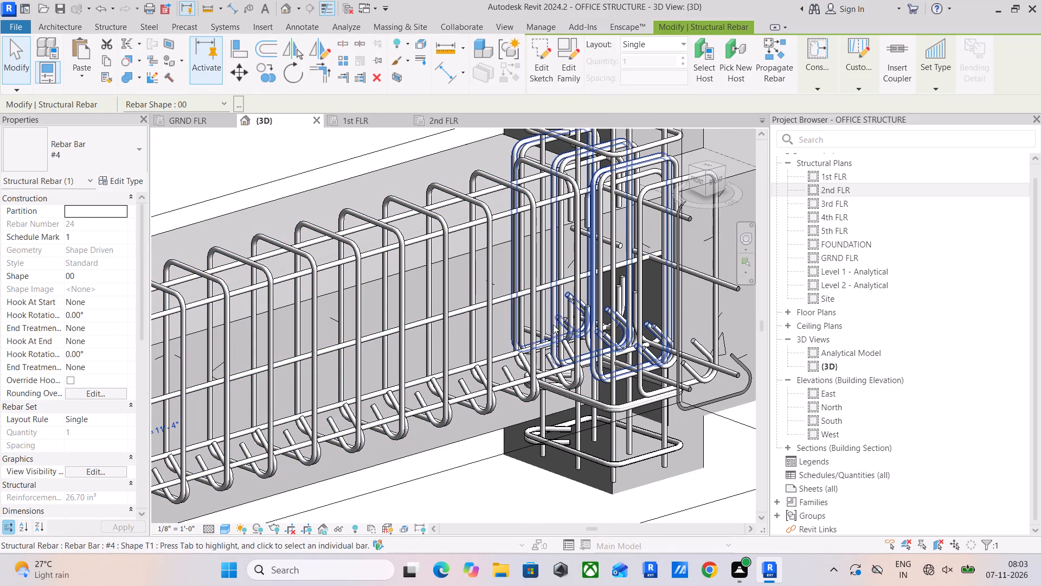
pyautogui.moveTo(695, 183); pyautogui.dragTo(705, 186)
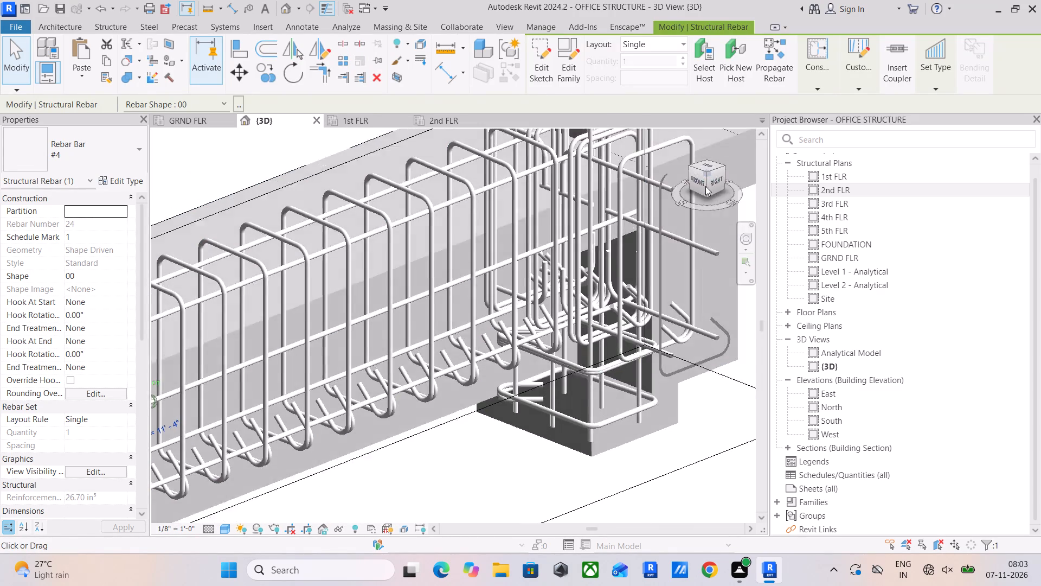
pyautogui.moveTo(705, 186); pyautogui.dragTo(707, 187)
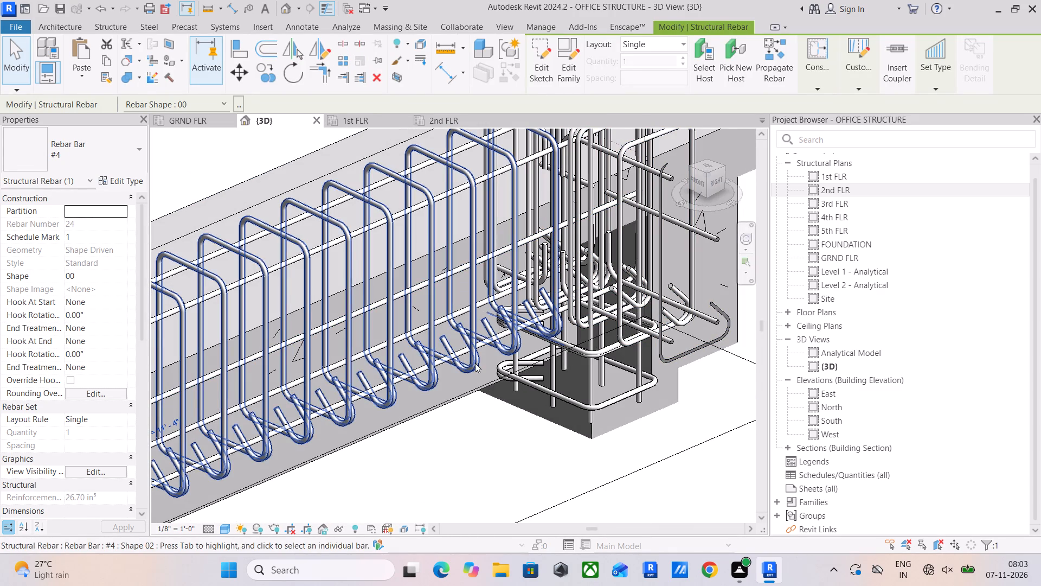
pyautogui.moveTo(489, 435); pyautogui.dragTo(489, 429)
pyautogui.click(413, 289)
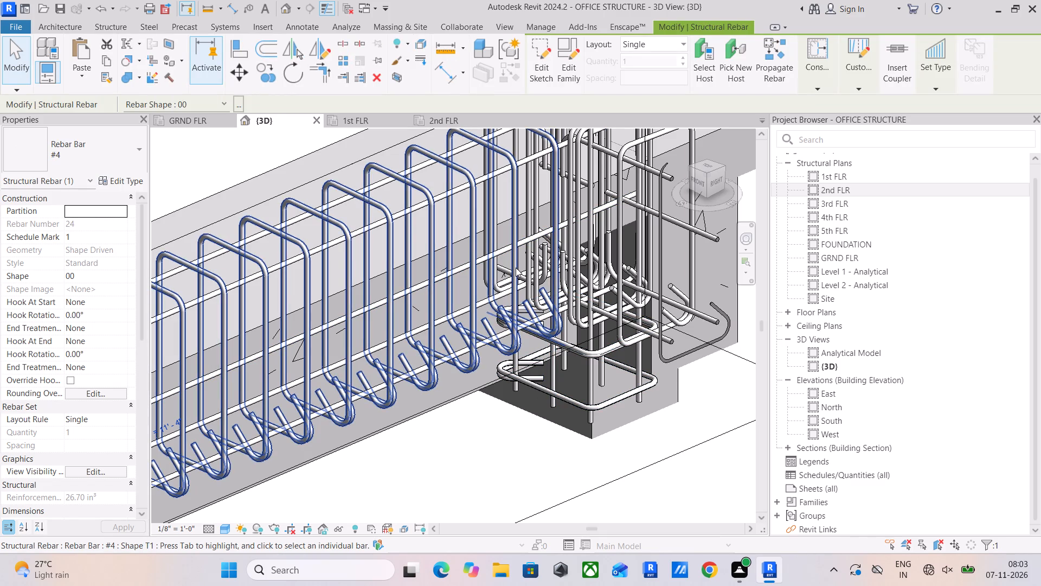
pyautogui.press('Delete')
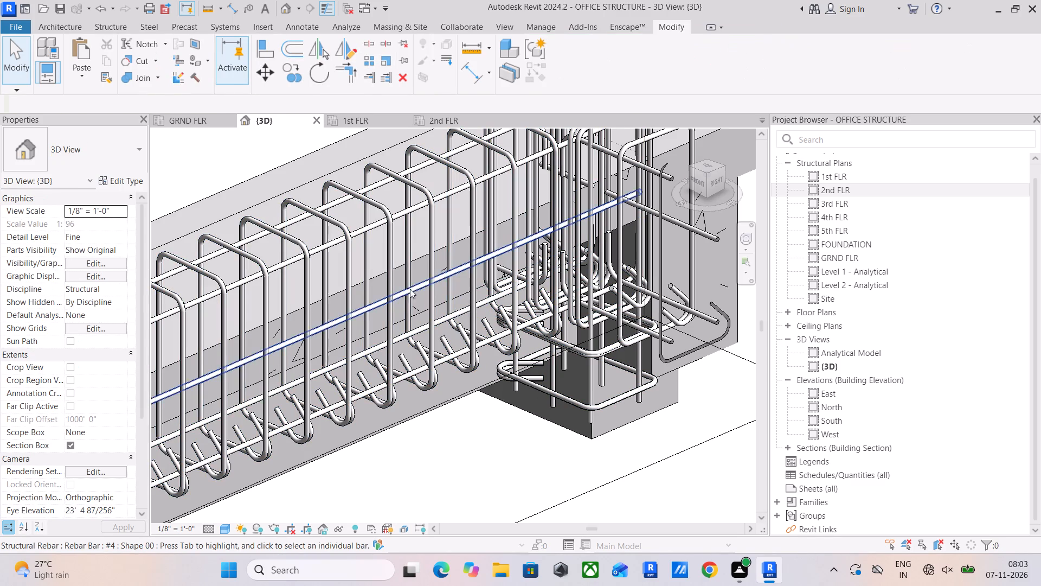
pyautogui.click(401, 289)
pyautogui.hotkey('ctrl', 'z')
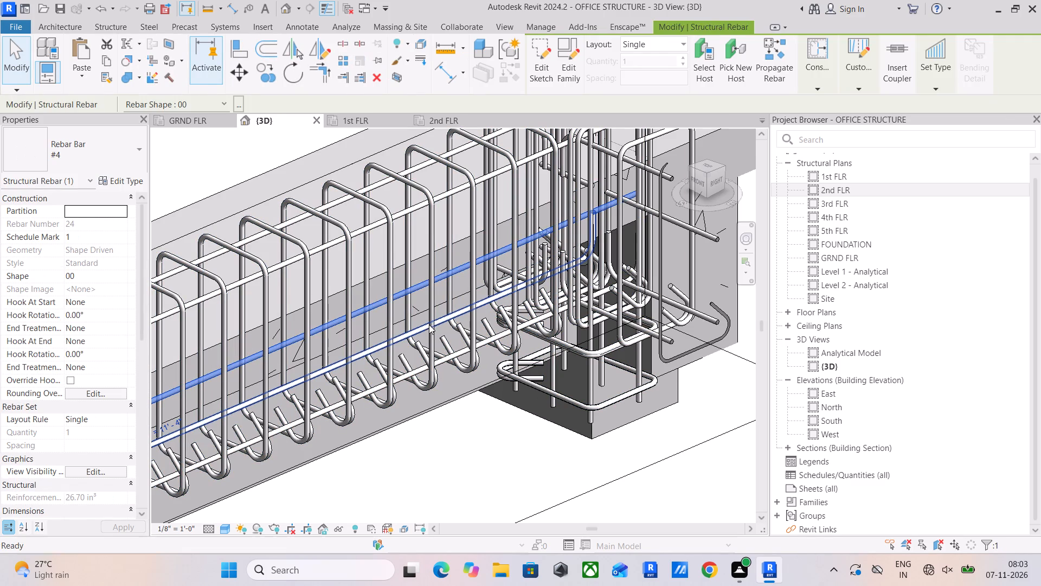
# Move the beam's straight mid-height #4 bar about 6 1/4" horizontally to the beam's west side, working from the front.
pyautogui.click(357, 307)
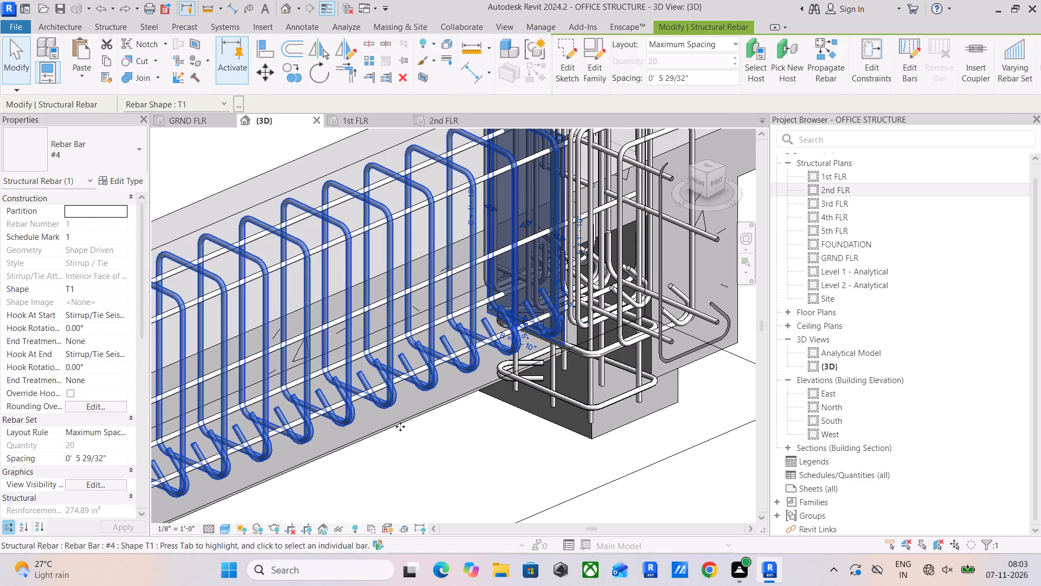
pyautogui.click(414, 460)
pyautogui.scroll(5, 351, 292)
pyautogui.click(371, 316)
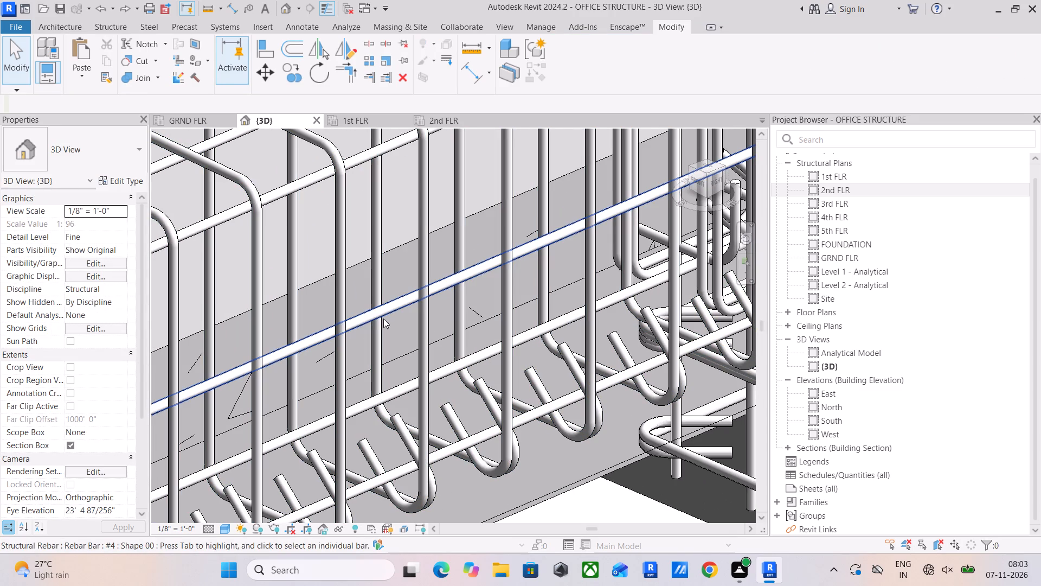
pyautogui.click(697, 183)
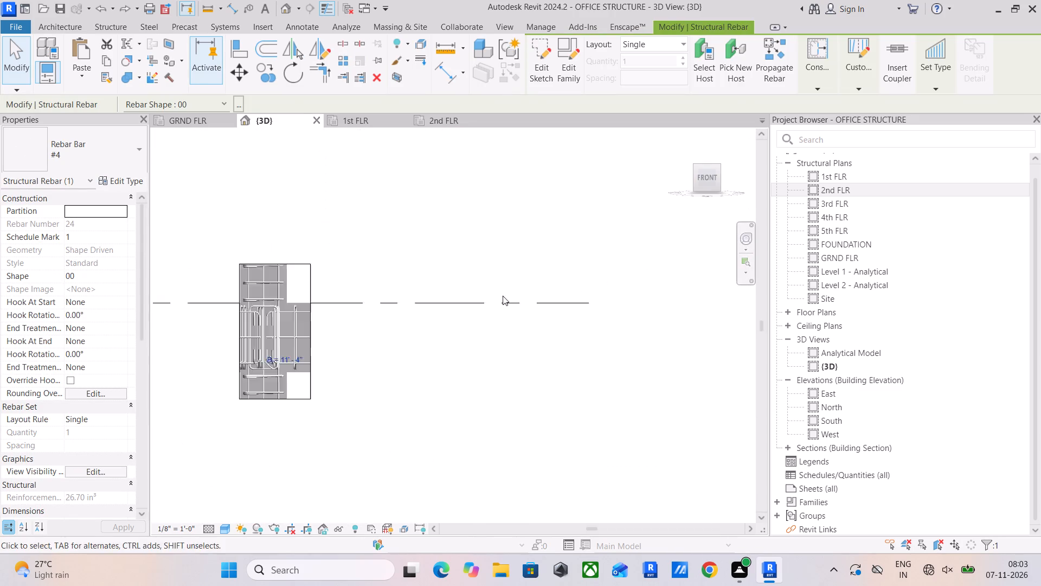
pyautogui.scroll(6, 480, 313)
pyautogui.scroll(6, 394, 336)
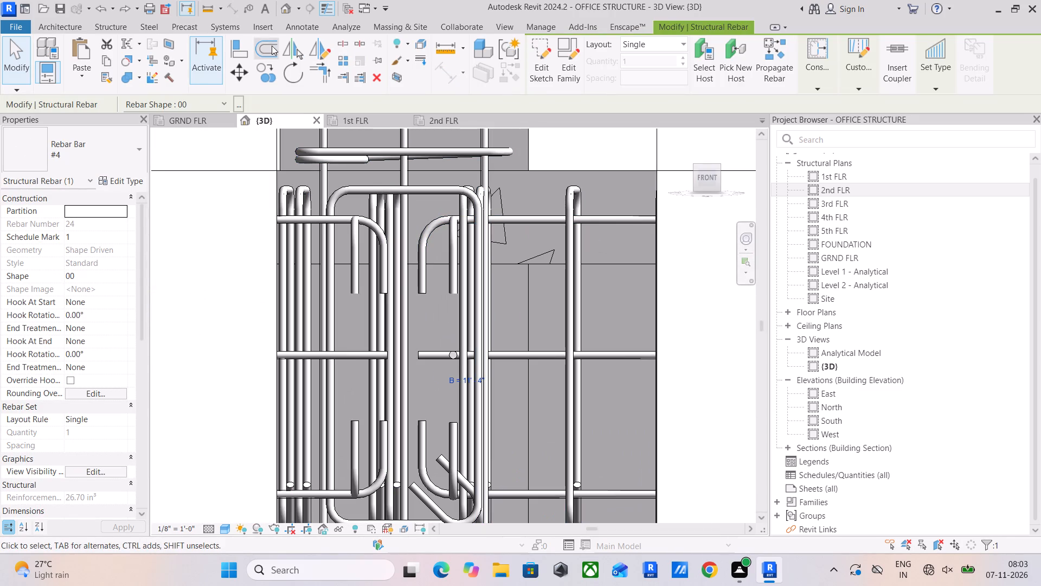
pyautogui.moveTo(239, 67); pyautogui.dragTo(243, 74)
pyautogui.scroll(9, 448, 351)
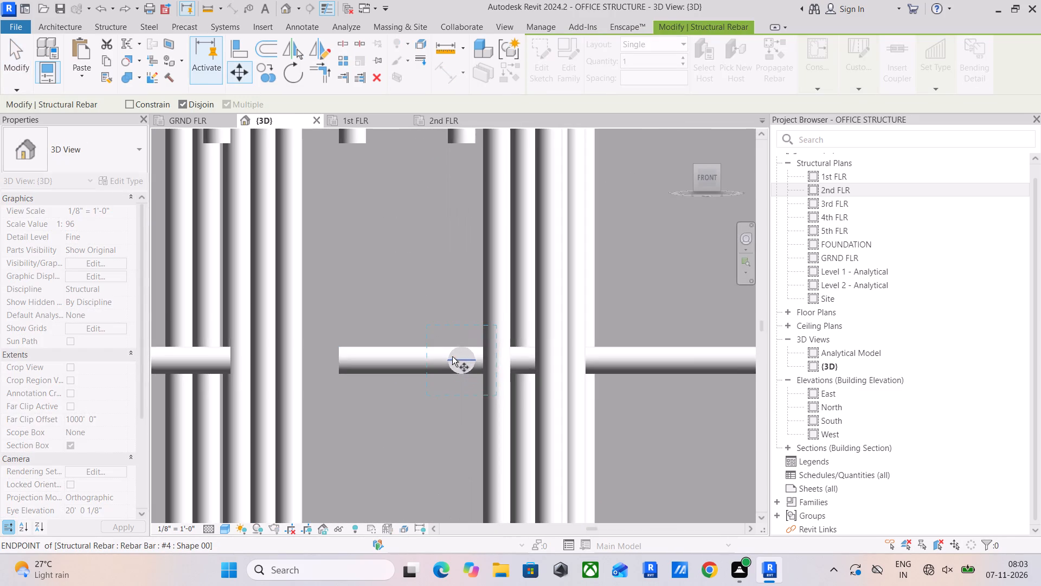
pyautogui.click(458, 359)
pyautogui.scroll(-2, 322, 352)
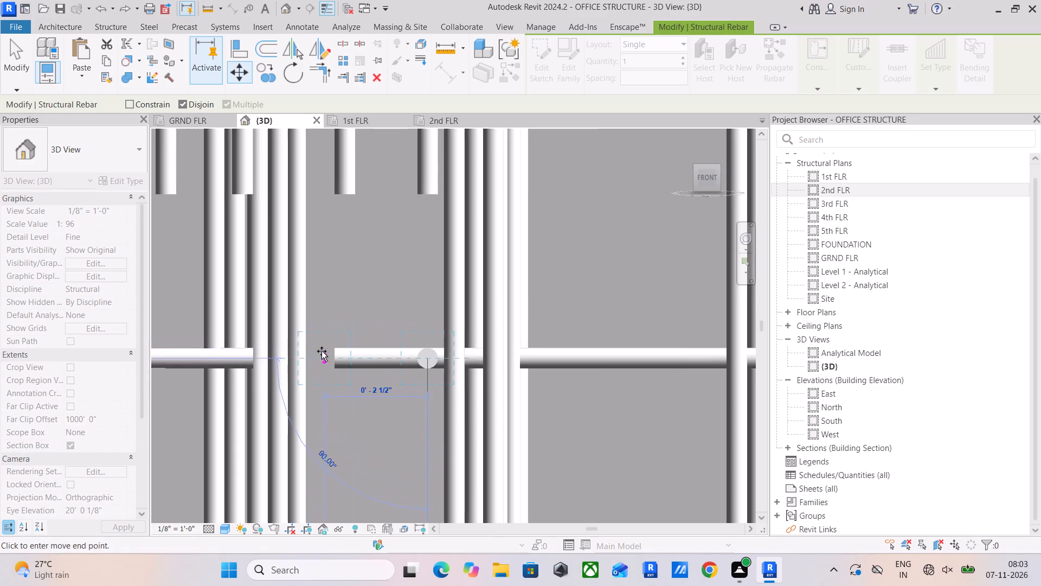
pyautogui.moveTo(323, 351); pyautogui.dragTo(485, 364, button='middle')
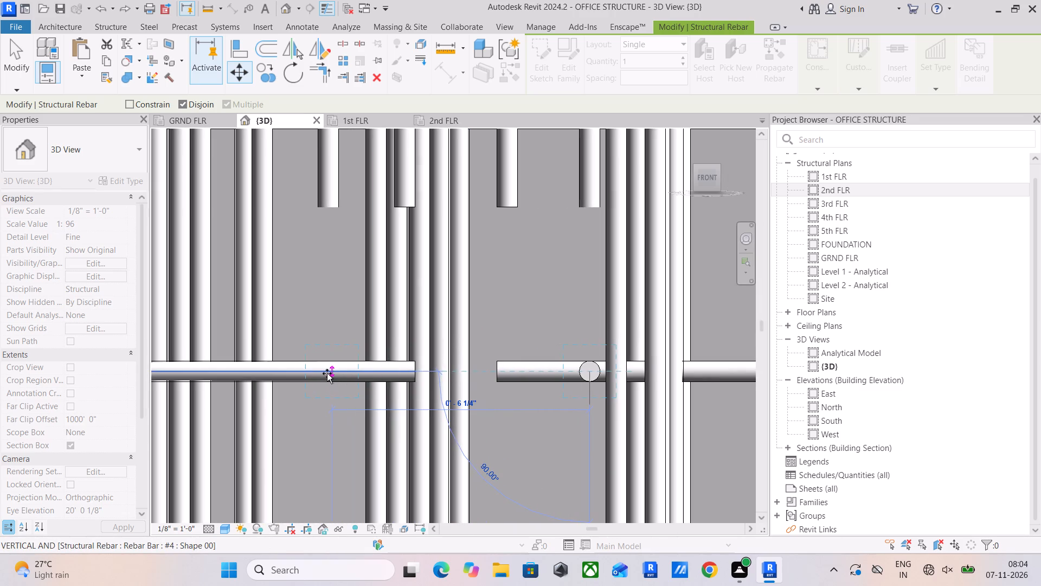
pyautogui.click(326, 373)
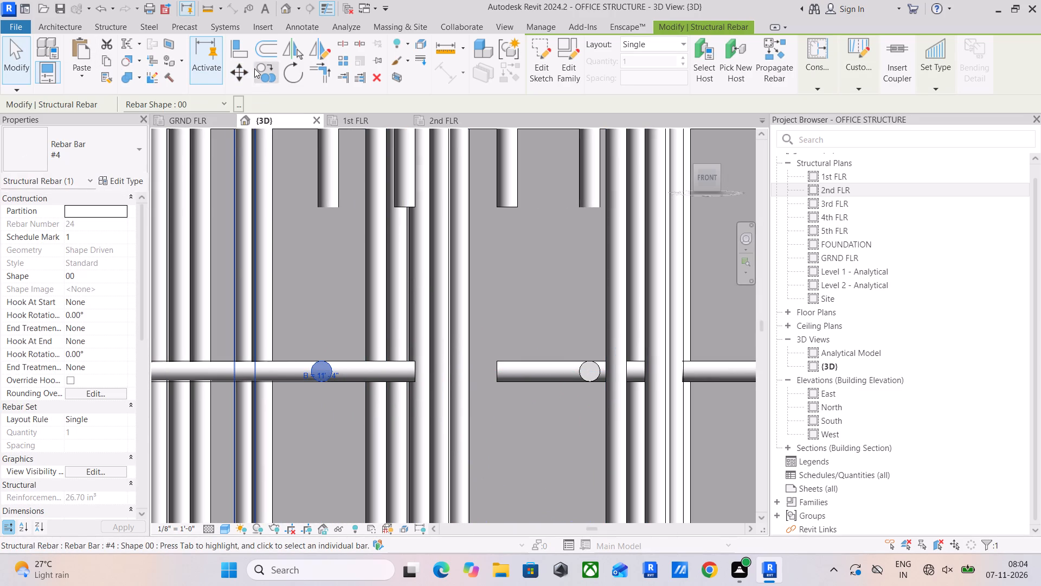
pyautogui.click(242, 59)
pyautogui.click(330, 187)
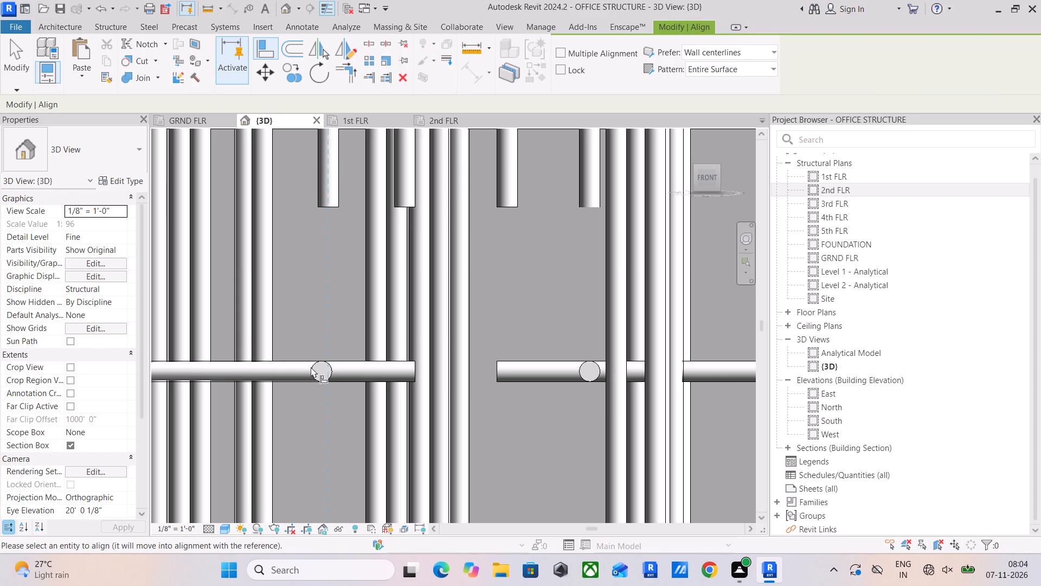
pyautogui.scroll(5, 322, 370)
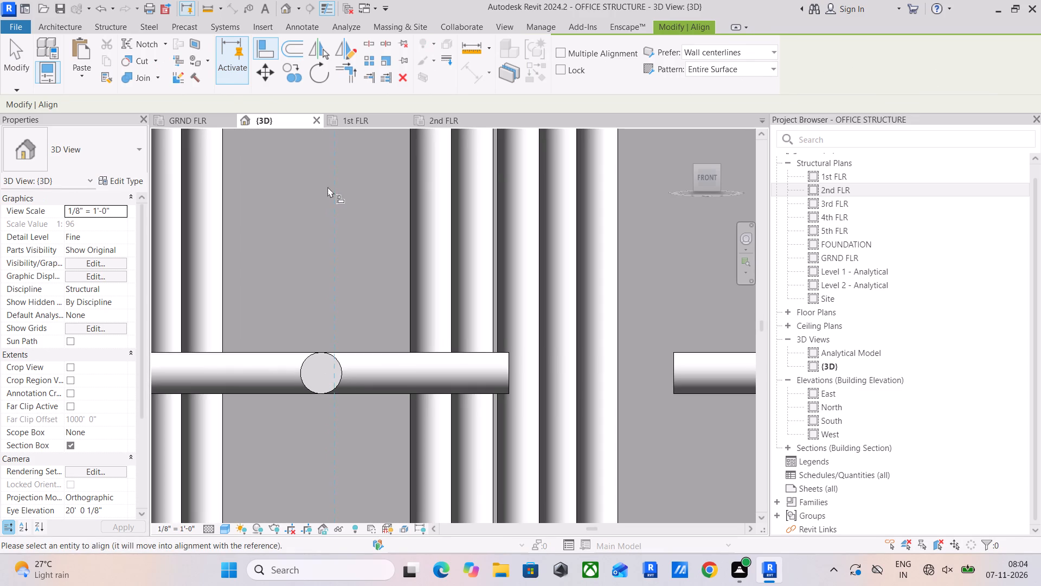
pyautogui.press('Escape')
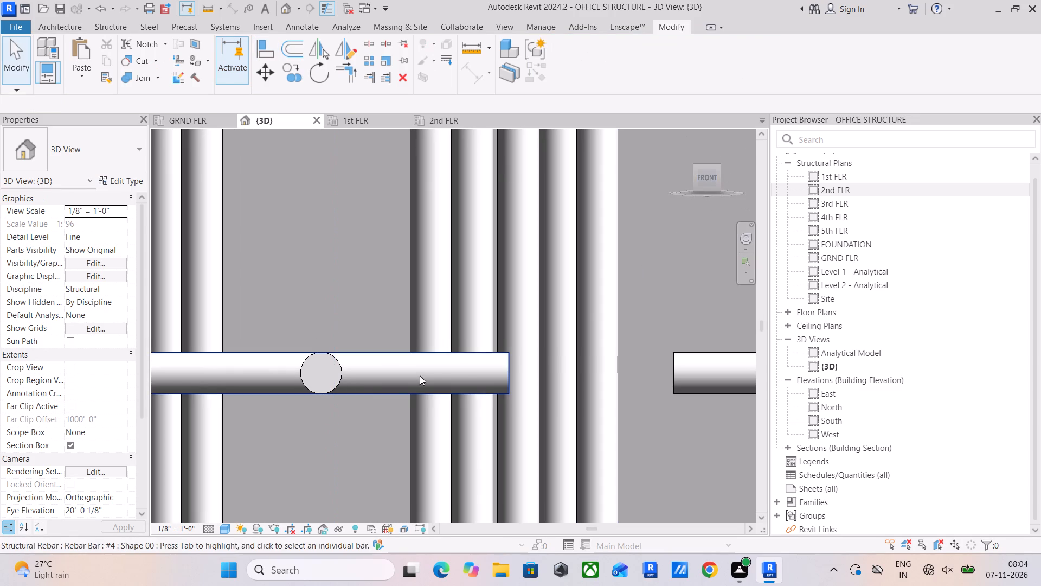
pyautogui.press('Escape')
# Align the moved straight #4 bar with the beam's west upper hooked bar, working from the top.
pyautogui.click(333, 381)
pyautogui.click(338, 383)
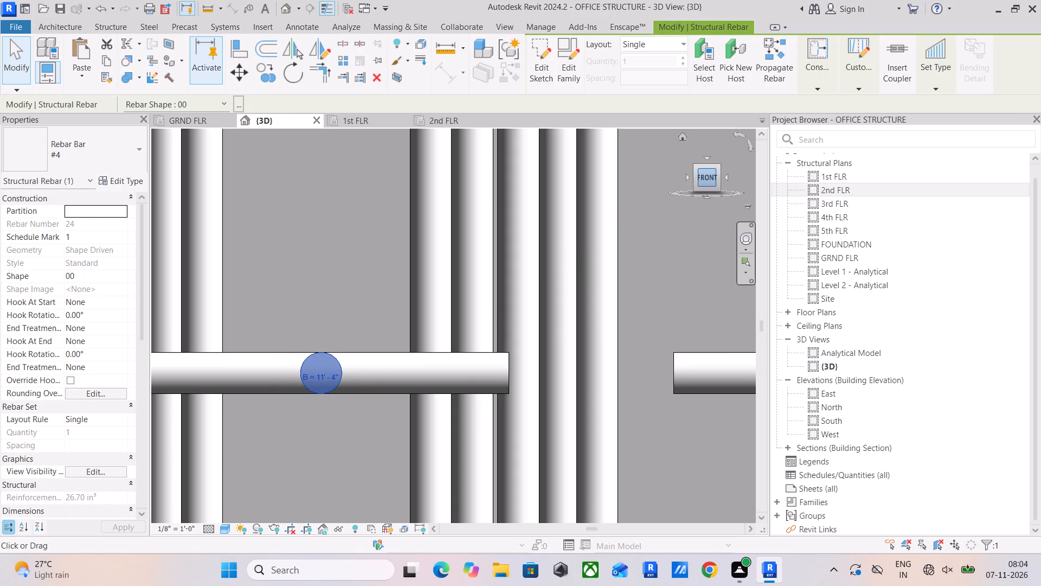
pyautogui.moveTo(708, 176); pyautogui.dragTo(708, 201)
pyautogui.click(709, 166)
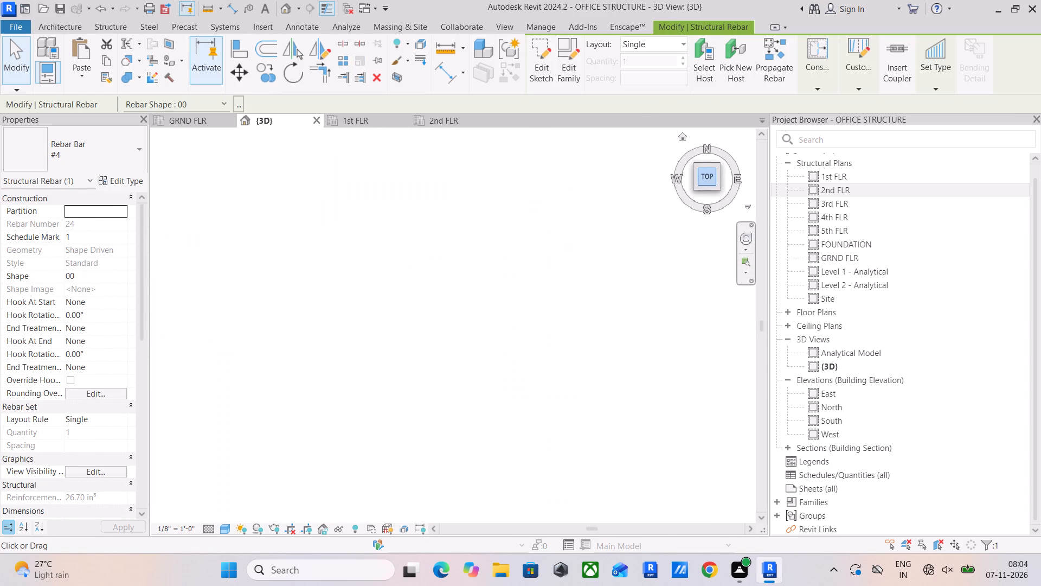
pyautogui.scroll(10, 466, 329)
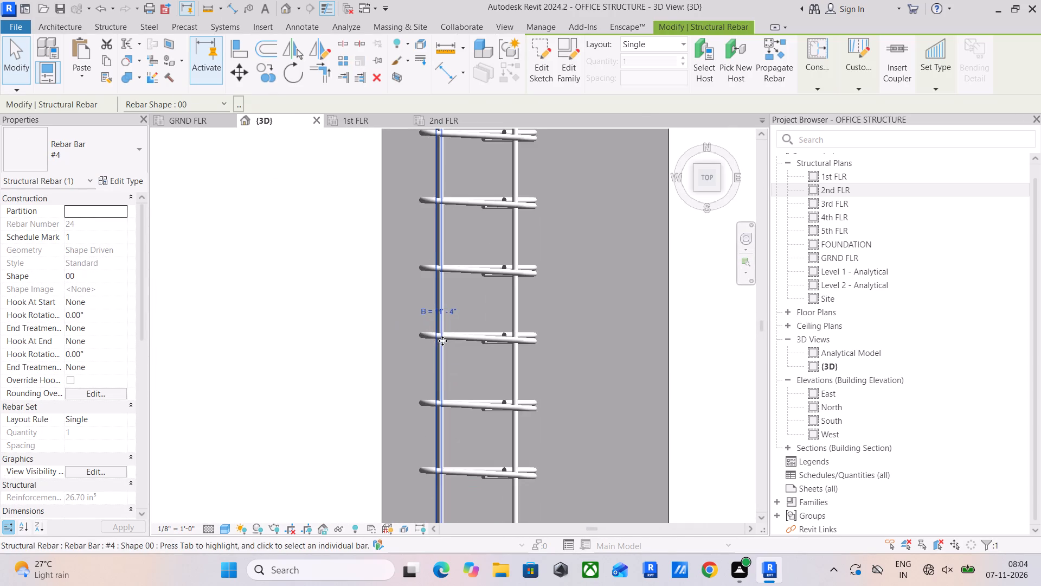
pyautogui.moveTo(445, 341); pyautogui.dragTo(478, 252, button='middle')
pyautogui.scroll(6, 474, 291)
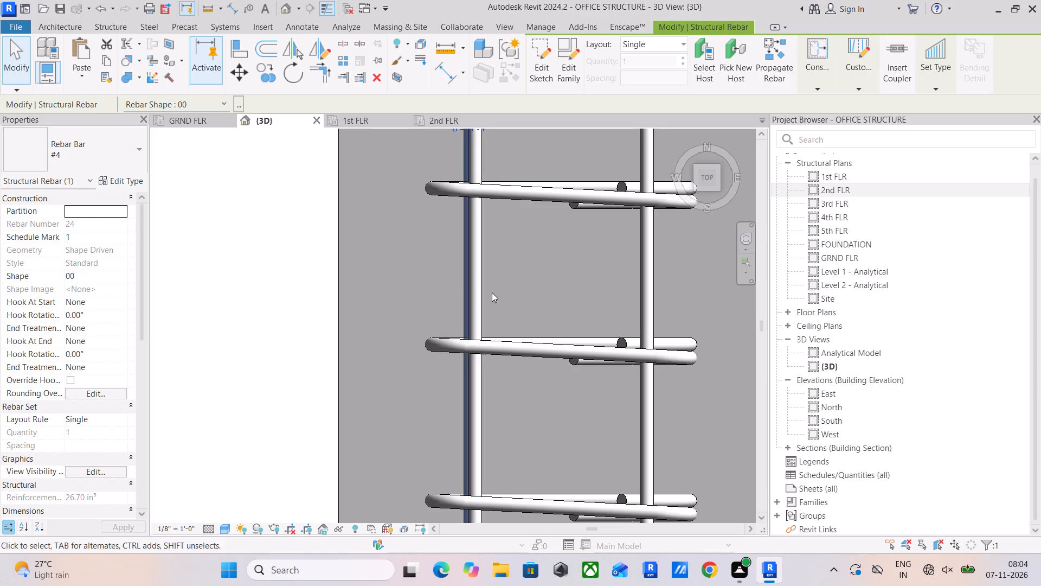
pyautogui.moveTo(495, 292); pyautogui.dragTo(520, 200, button='middle')
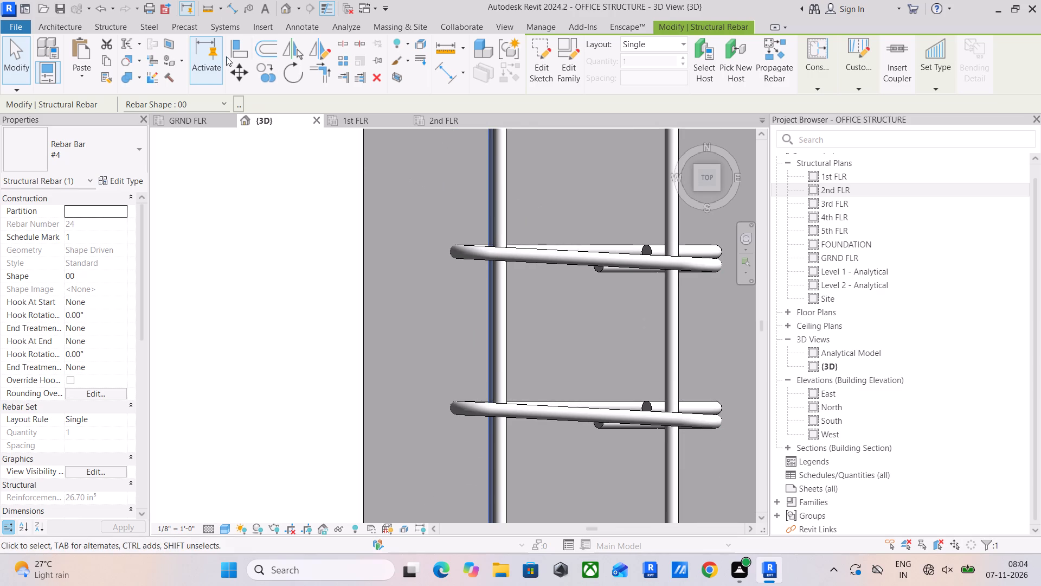
pyautogui.click(242, 41)
pyautogui.click(503, 196)
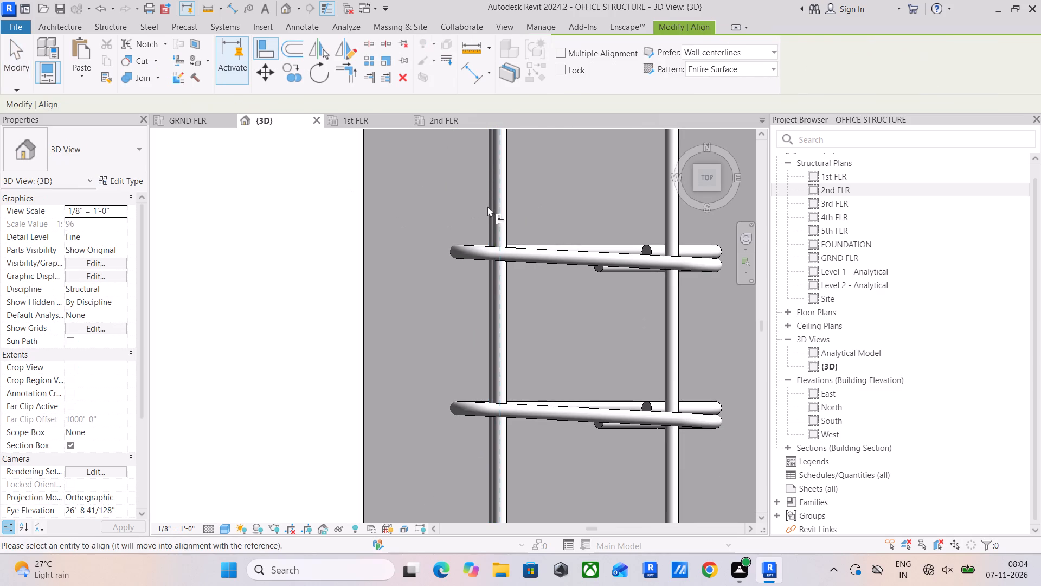
pyautogui.click(491, 209)
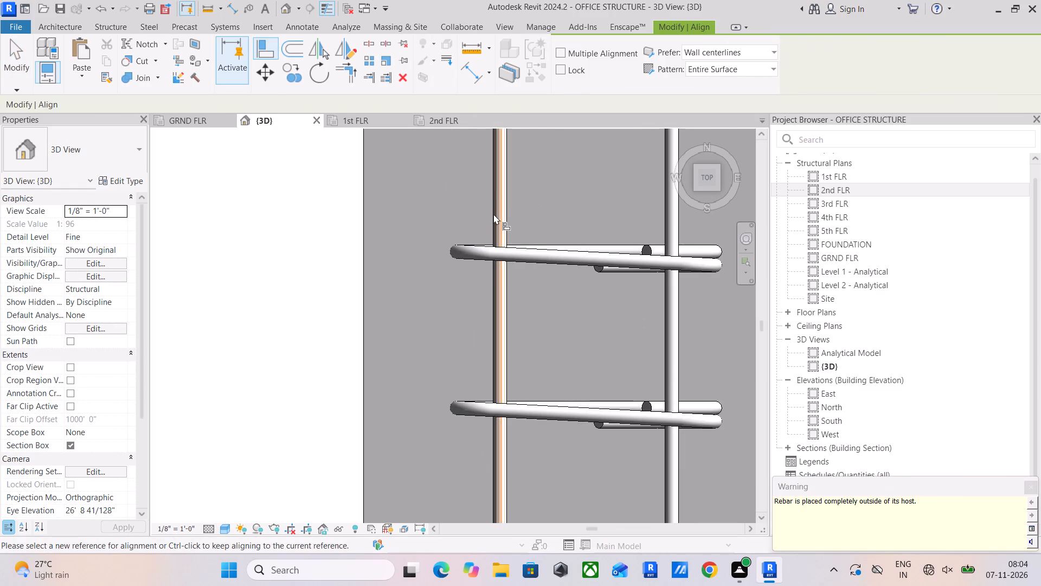
# Examine the aligned straight #4 bar's position at the beam's front end in 3D.
pyautogui.scroll(-9, 692, 394)
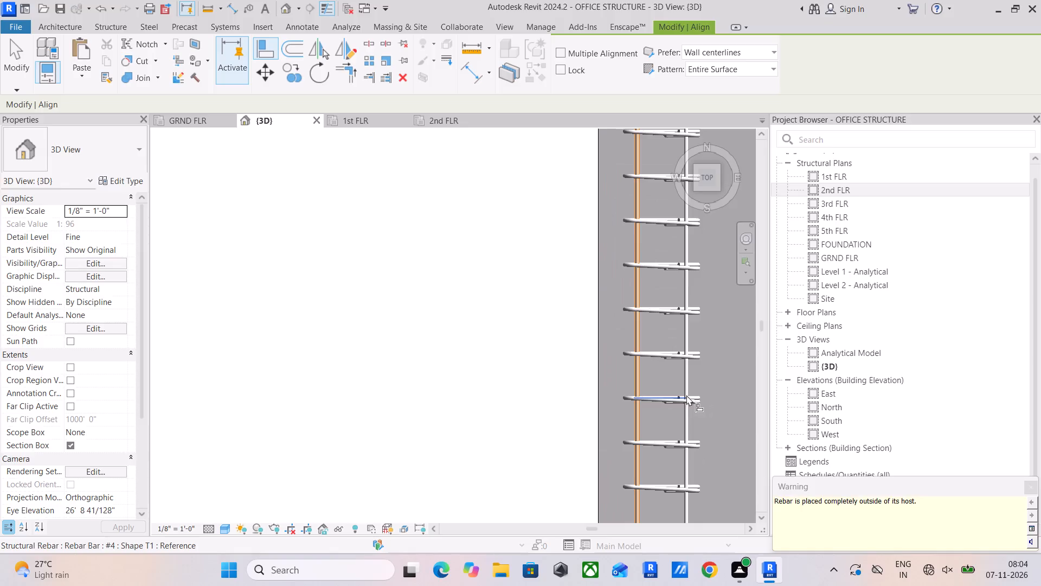
pyautogui.scroll(-3, 644, 397)
pyautogui.keyDown('shift'); pyautogui.moveTo(638, 398); pyautogui.dragTo(614, 173, button='middle'); pyautogui.keyUp('shift')
pyautogui.keyDown('shift'); pyautogui.scroll(2, 594, 424); pyautogui.keyUp('shift')
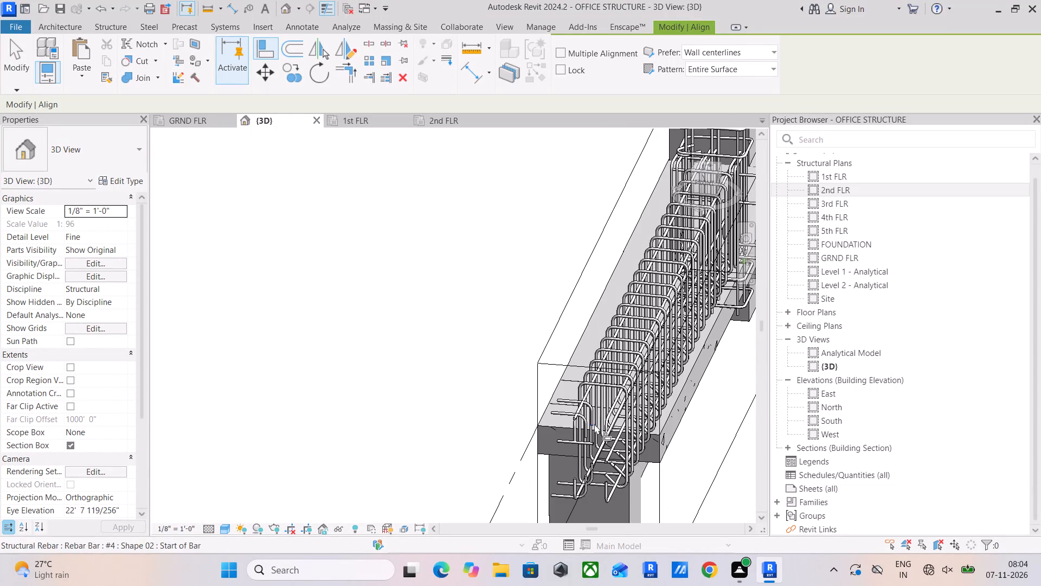
pyautogui.keyDown('shift'); pyautogui.moveTo(594, 424); pyautogui.dragTo(611, 340, button='middle'); pyautogui.keyUp('shift')
pyautogui.scroll(6, 601, 338)
pyautogui.keyDown('shift'); pyautogui.moveTo(613, 342); pyautogui.dragTo(602, 396, button='middle'); pyautogui.keyUp('shift')
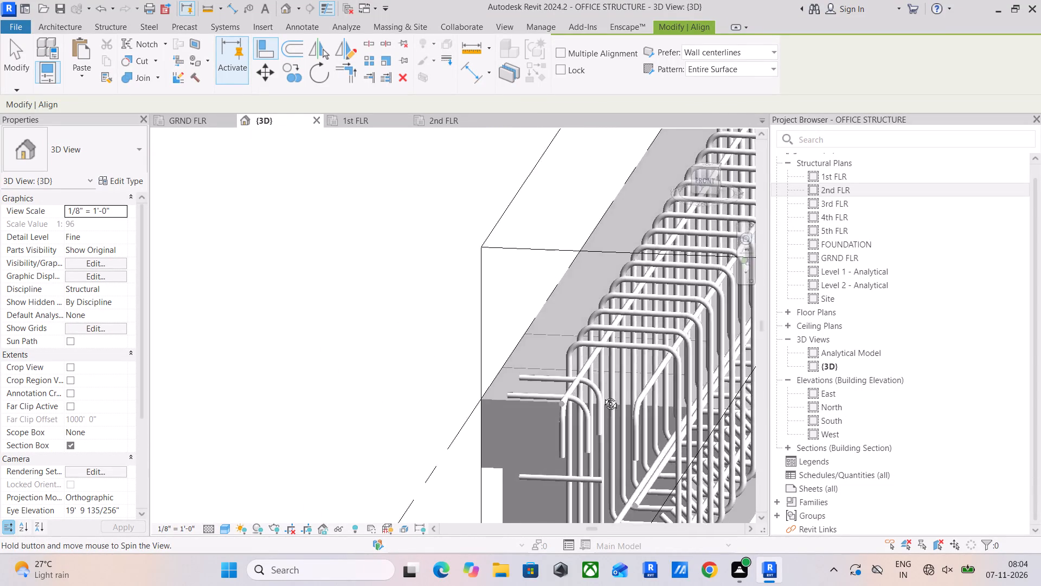
pyautogui.keyDown('shift'); pyautogui.moveTo(602, 396); pyautogui.dragTo(590, 383, button='middle'); pyautogui.keyUp('shift')
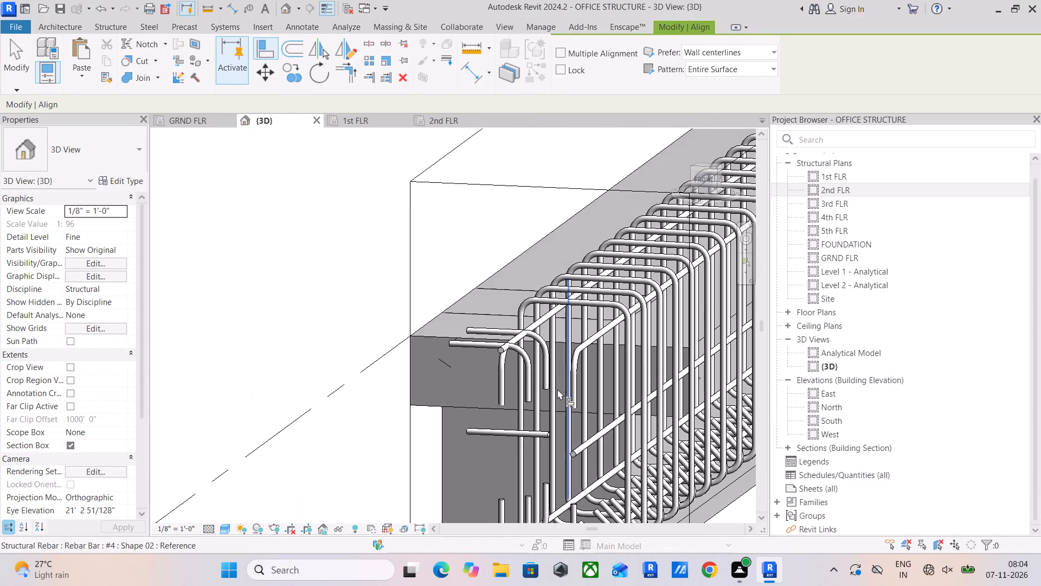
pyautogui.press('Escape')
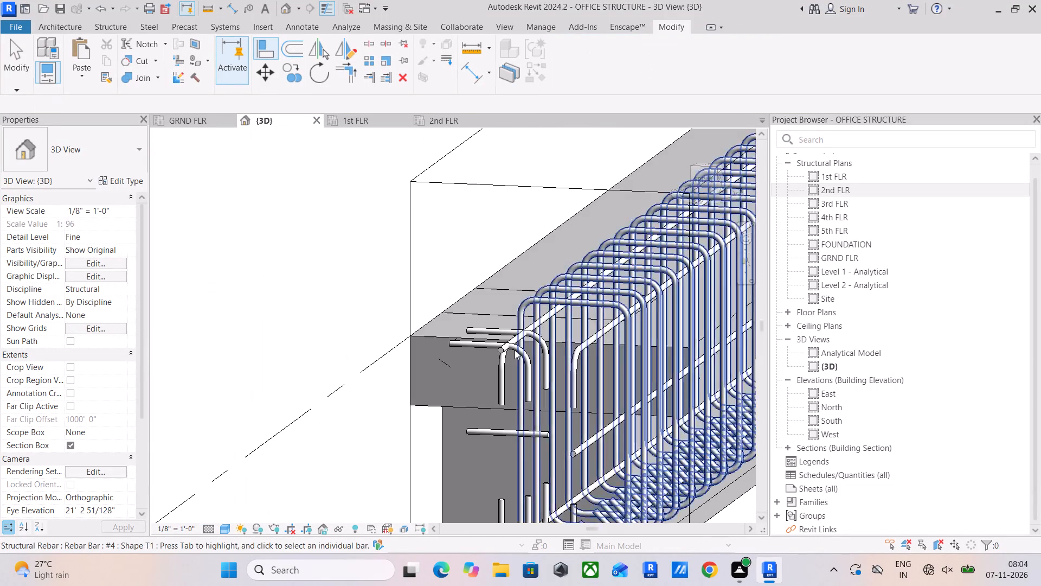
pyautogui.press('Escape')
# Align the west straight #4 bar with the height of the beam's east mid-height straight #4 bar, working from the front.
pyautogui.click(501, 349)
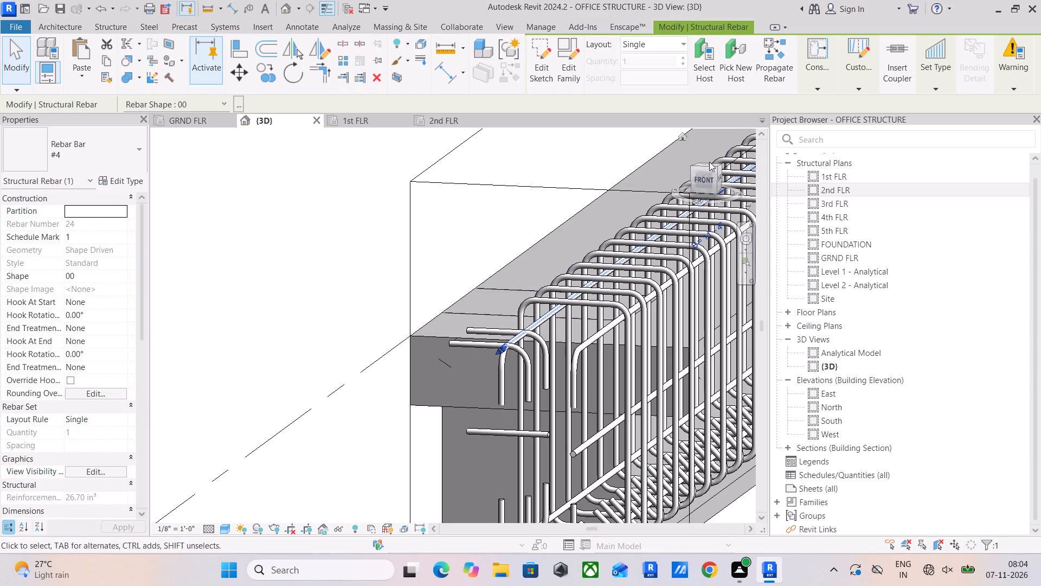
pyautogui.click(704, 183)
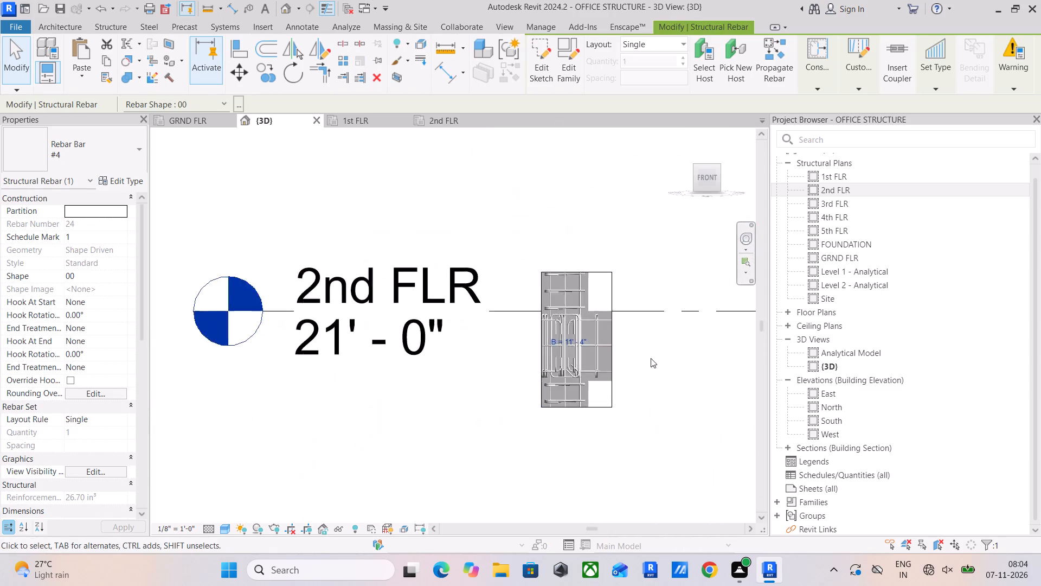
pyautogui.scroll(6, 647, 358)
pyautogui.scroll(4, 574, 352)
pyautogui.moveTo(571, 352); pyautogui.dragTo(618, 329, button='middle')
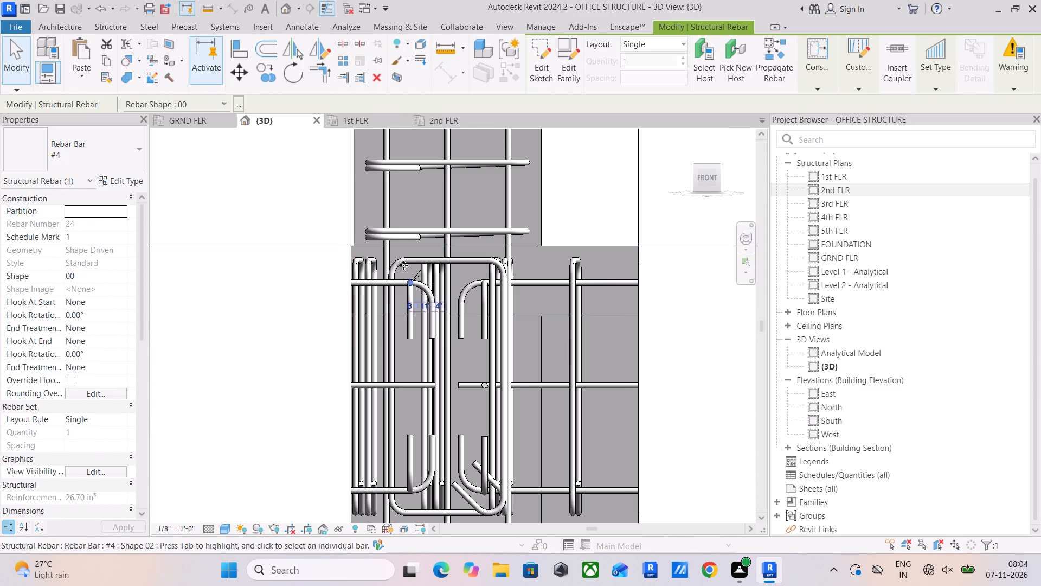
pyautogui.click(233, 69)
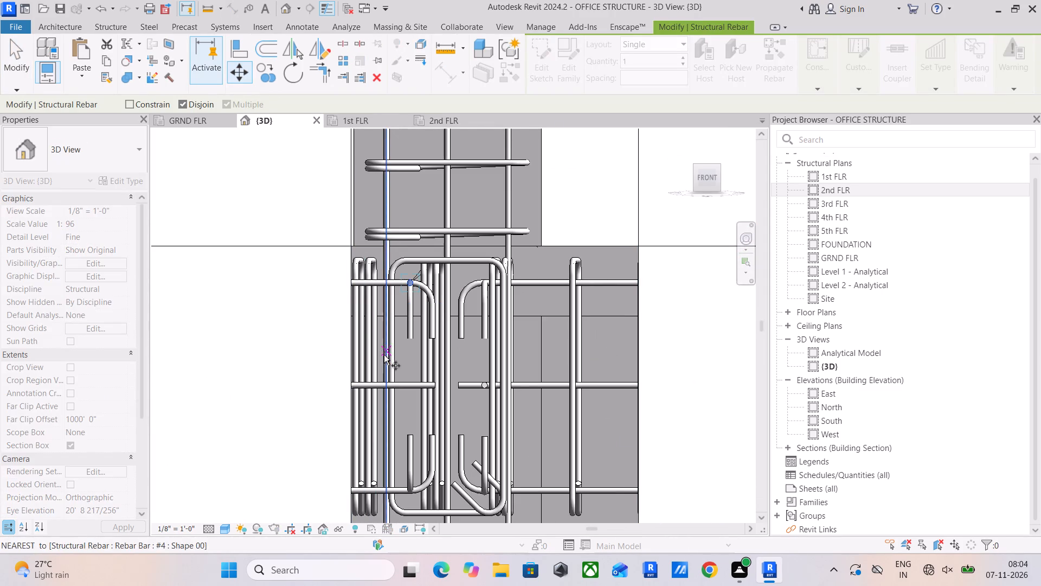
pyautogui.click(245, 46)
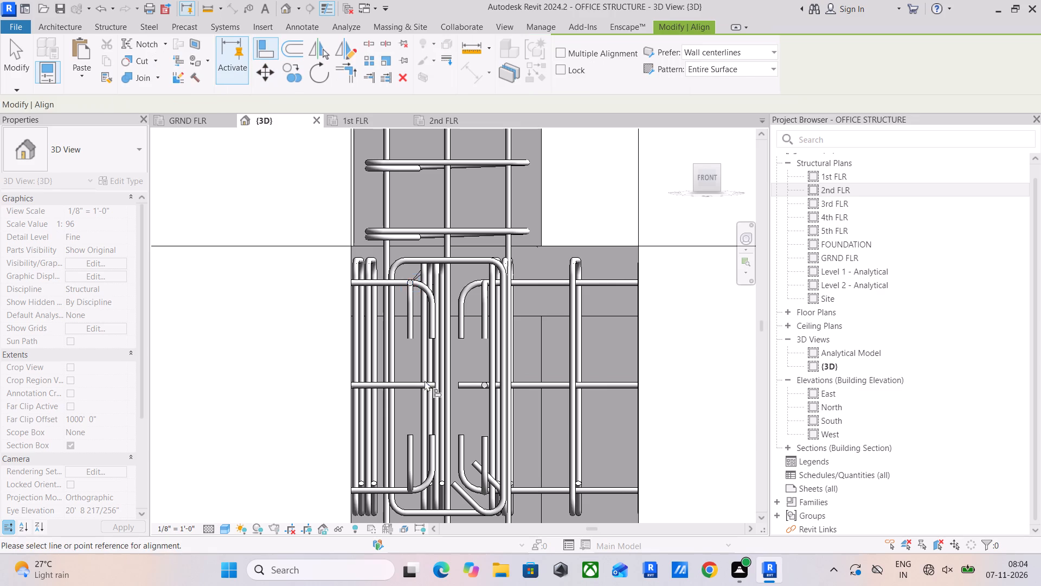
pyautogui.scroll(5, 474, 441)
pyautogui.click(501, 342)
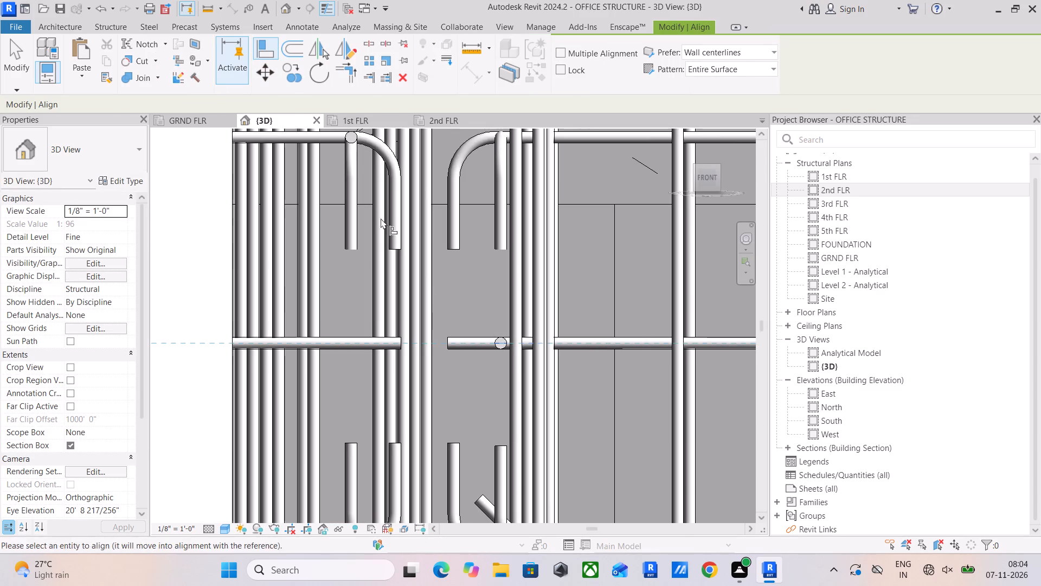
pyautogui.click(352, 138)
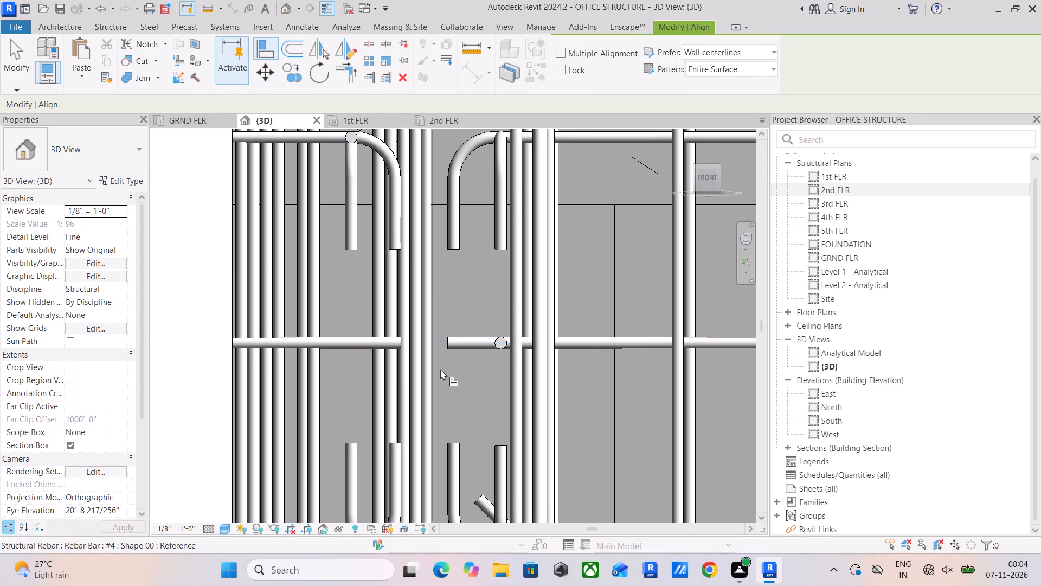
pyautogui.moveTo(501, 339); pyautogui.dragTo(496, 327)
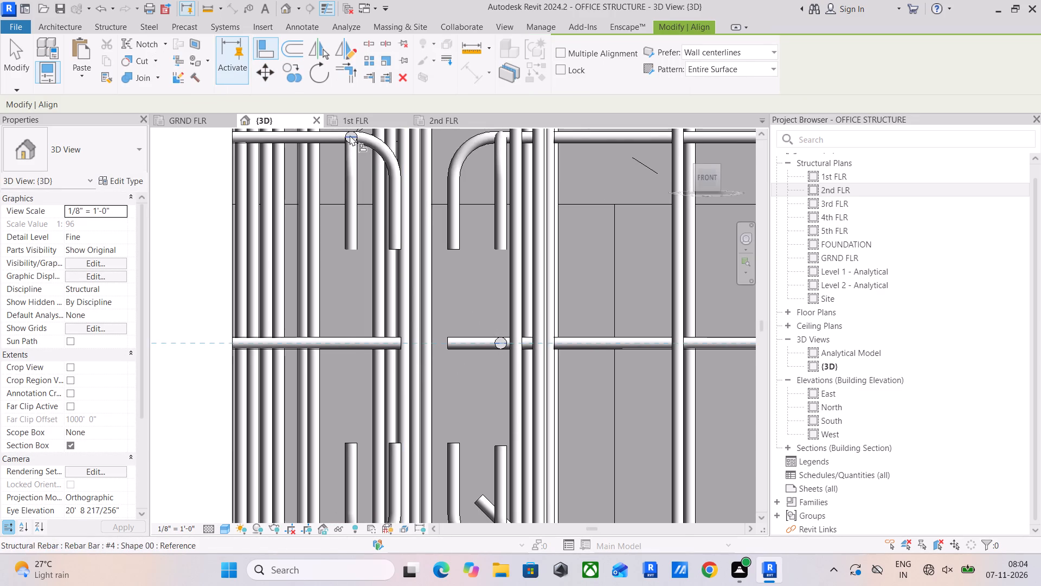
pyautogui.click(350, 135)
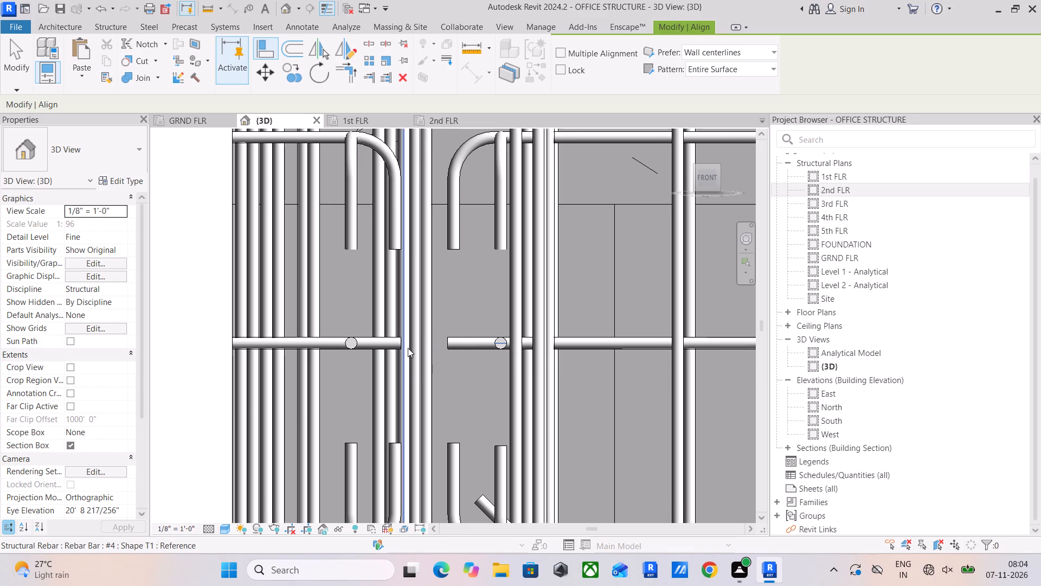
pyautogui.press('Escape')
pyautogui.press('Escape')
pyautogui.press('Escape')
pyautogui.click(348, 342)
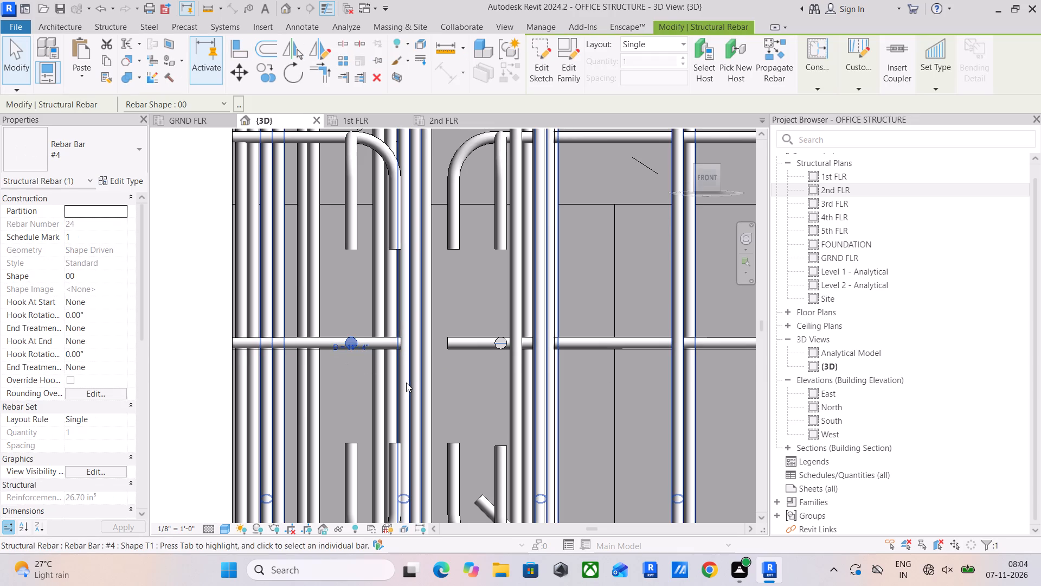
# Review the related warnings of everything in the section box and delete the duplicate #4 tie set in the north column above 2nd FLR.
pyautogui.scroll(-14, 406, 383)
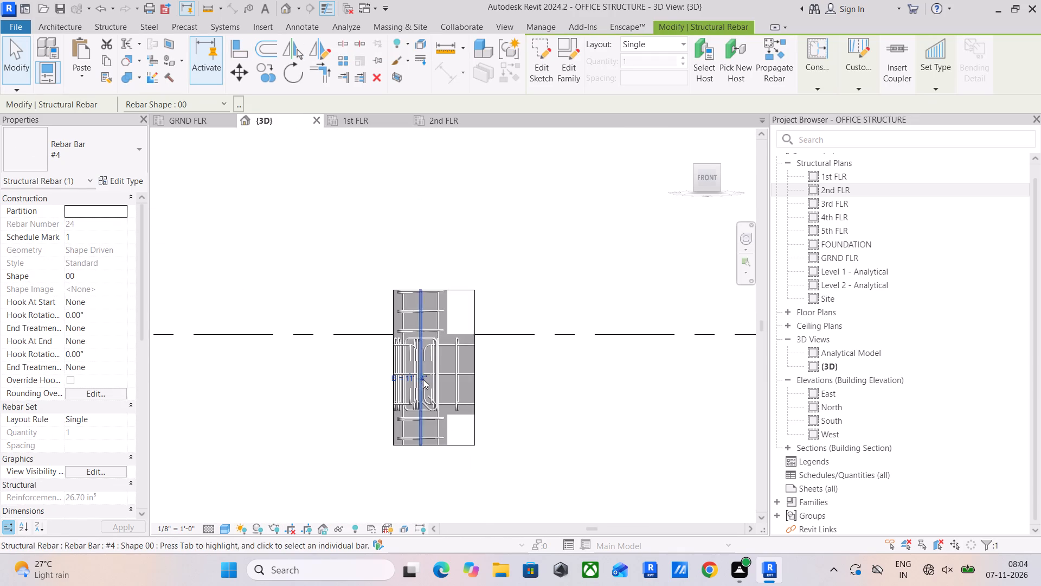
pyautogui.keyDown('shift'); pyautogui.moveTo(424, 379); pyautogui.dragTo(387, 424, button='middle'); pyautogui.keyUp('shift')
pyautogui.scroll(-5, 377, 402)
pyautogui.moveTo(311, 284); pyautogui.dragTo(557, 518)
pyautogui.click(586, 50)
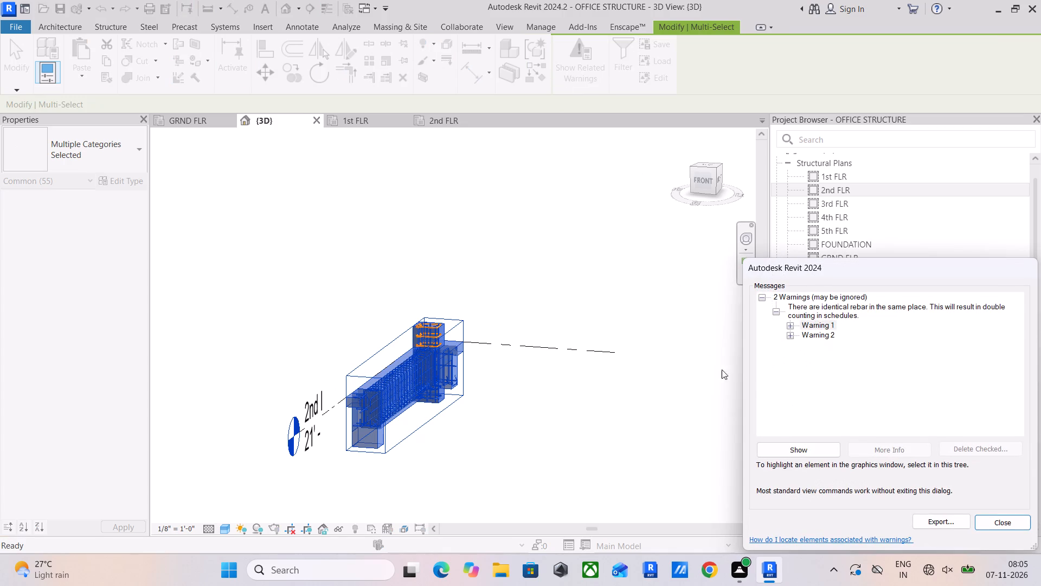
pyautogui.click(1000, 520)
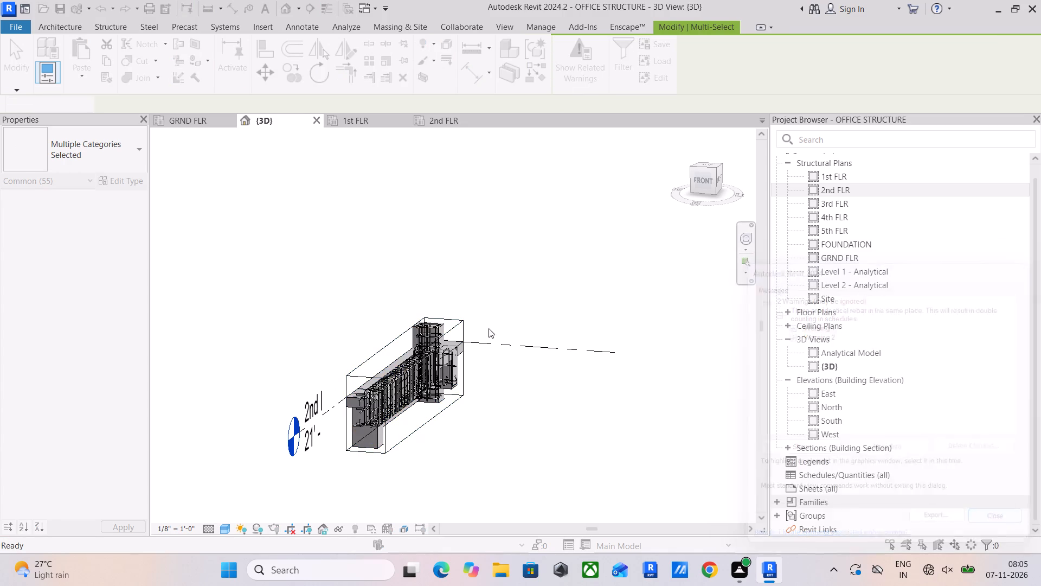
pyautogui.scroll(14, 438, 358)
pyautogui.click(418, 319)
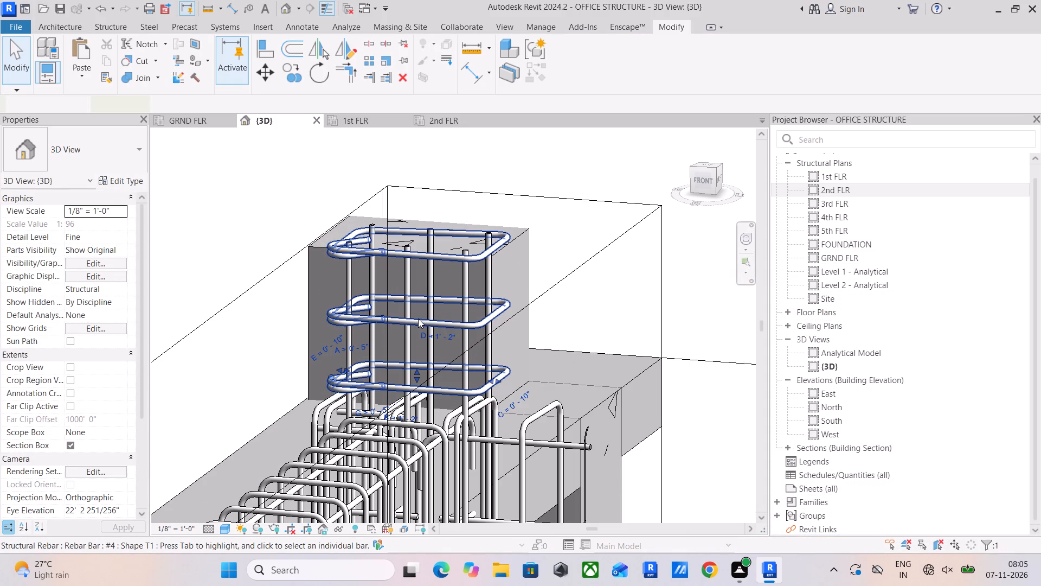
pyautogui.press('Delete')
# Enlarge the section box beyond both beam ends, upward along the columns above 2nd FLR and slightly downward below the beam.
pyautogui.scroll(-11, 460, 330)
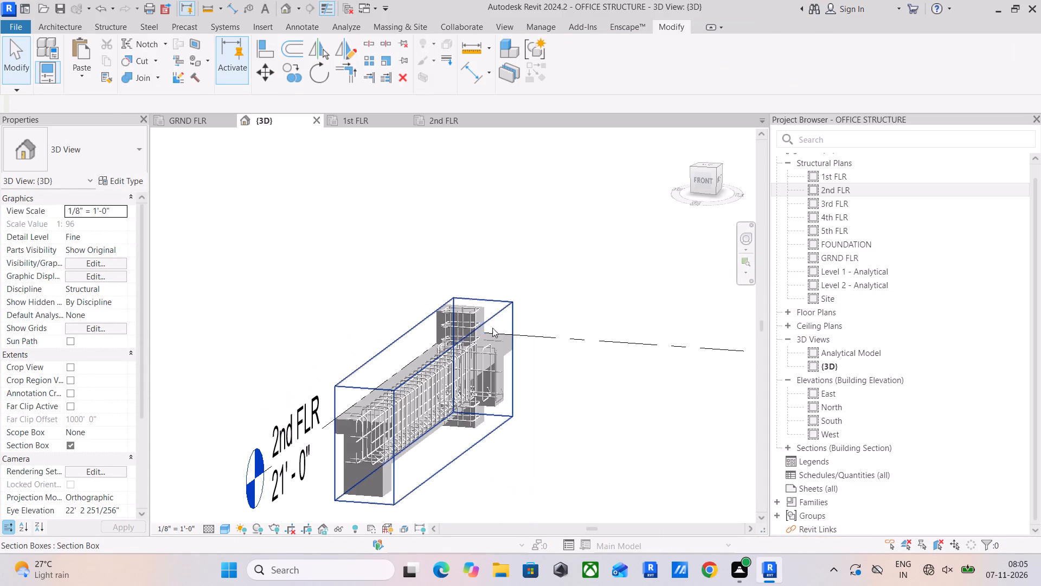
pyautogui.click(369, 386)
pyautogui.scroll(-7, 458, 384)
pyautogui.keyDown('shift'); pyautogui.moveTo(477, 394); pyautogui.dragTo(462, 403, button='middle'); pyautogui.keyUp('shift')
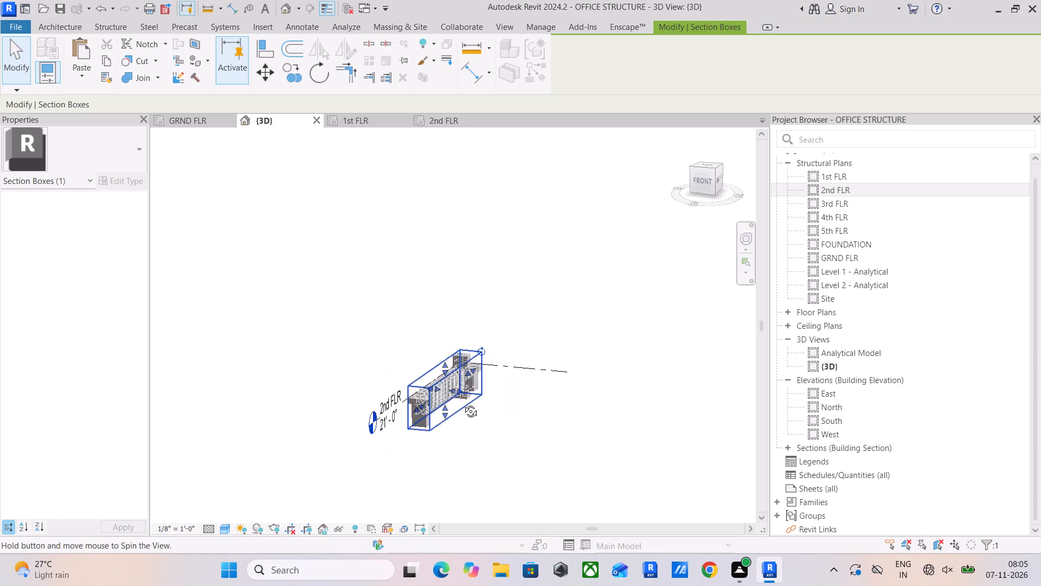
pyautogui.keyDown('shift'); pyautogui.moveTo(462, 403); pyautogui.dragTo(348, 421, button='middle'); pyautogui.keyUp('shift')
pyautogui.moveTo(362, 396); pyautogui.dragTo(329, 400)
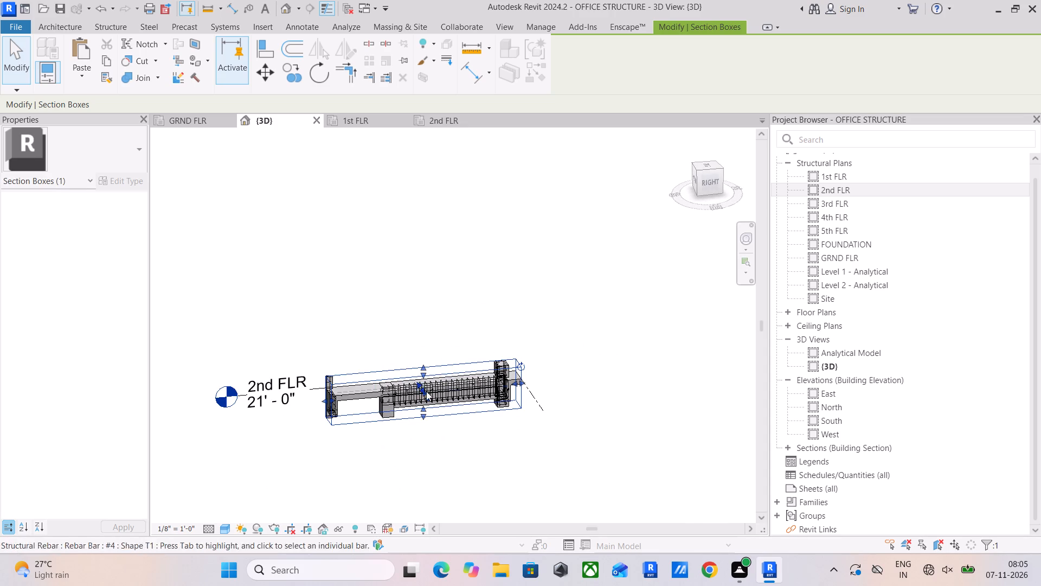
pyautogui.moveTo(520, 383); pyautogui.dragTo(591, 374)
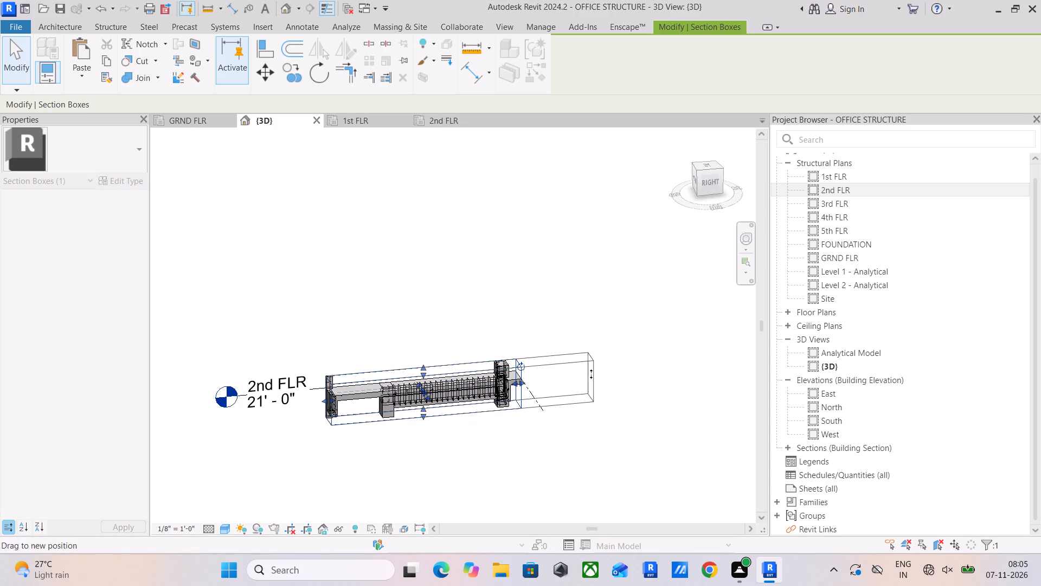
pyautogui.moveTo(591, 374); pyautogui.dragTo(591, 373)
pyautogui.moveTo(461, 365); pyautogui.dragTo(465, 279)
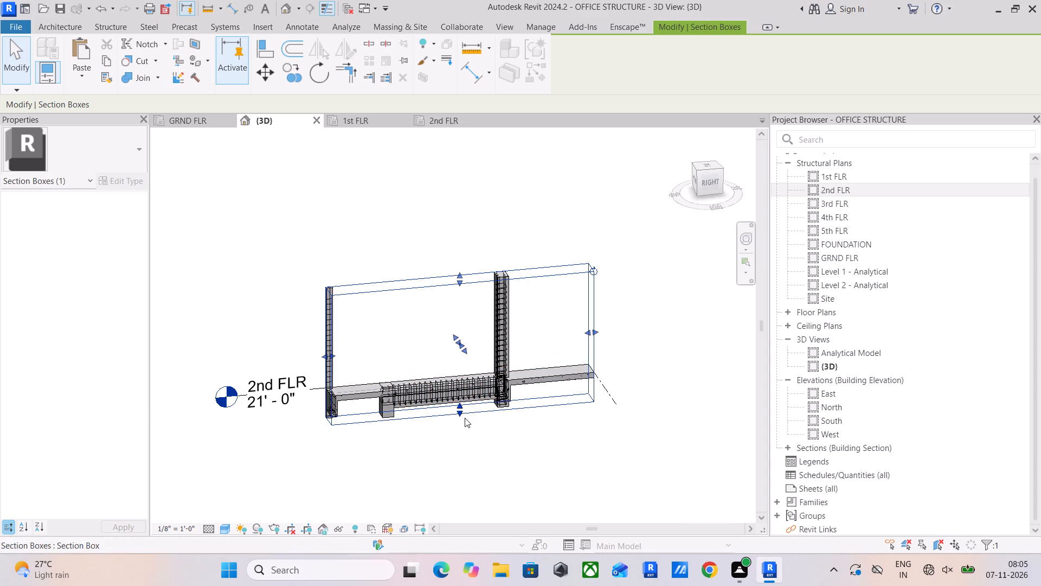
pyautogui.moveTo(457, 415); pyautogui.dragTo(461, 436)
# Review the related warnings of everything in the enlarged section box and delete the duplicate #4 tie set in the north column below the beam.
pyautogui.moveTo(240, 259); pyautogui.dragTo(697, 535)
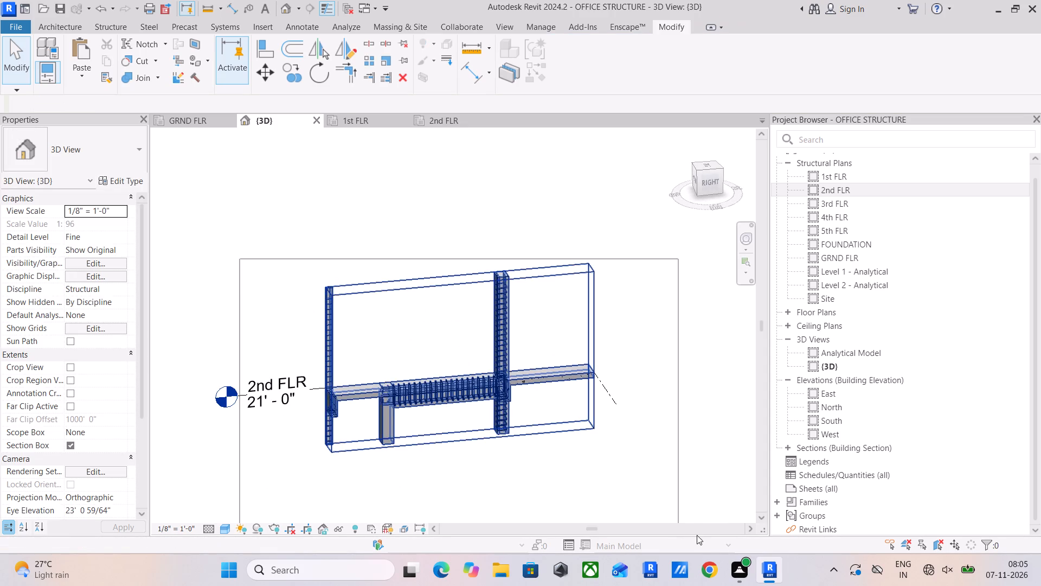
pyautogui.moveTo(697, 535); pyautogui.dragTo(699, 534)
pyautogui.click(564, 54)
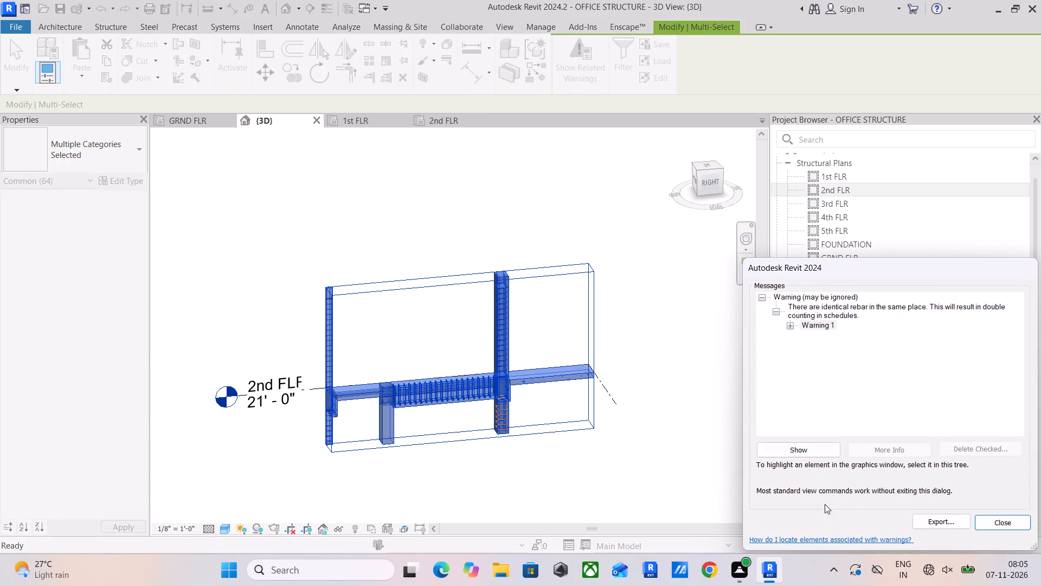
pyautogui.click(994, 519)
pyautogui.scroll(12, 515, 400)
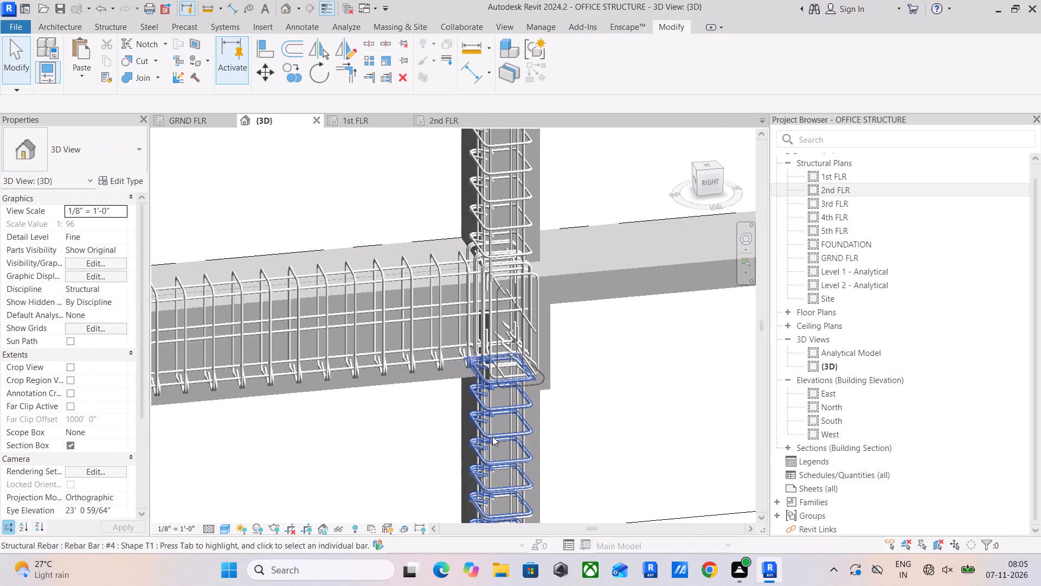
pyautogui.click(509, 409)
pyautogui.press('Delete')
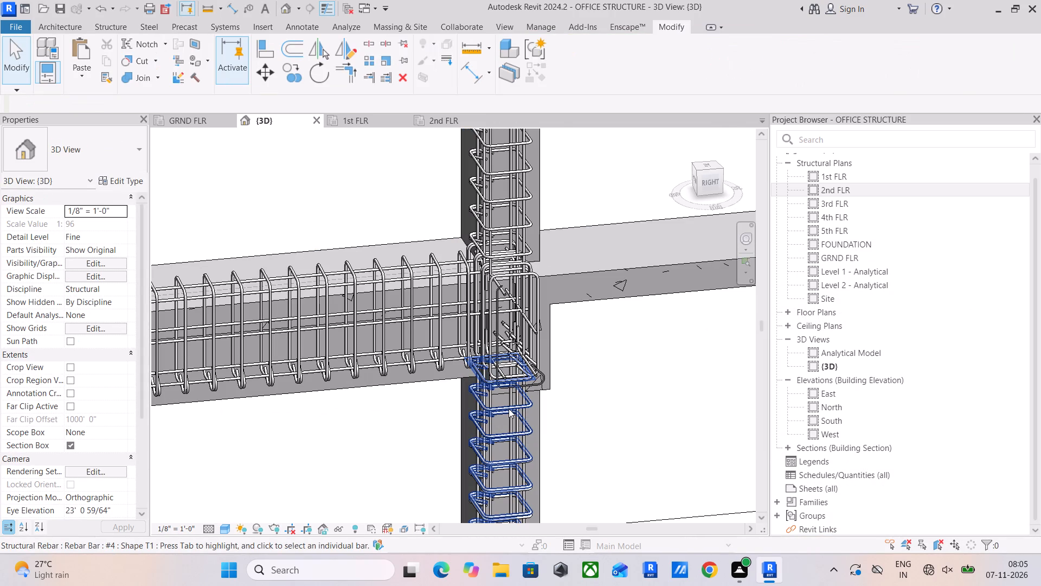
# Select all elements in the section box again to recheck their related warnings.
pyautogui.scroll(-14, 512, 409)
pyautogui.moveTo(283, 238); pyautogui.dragTo(679, 535)
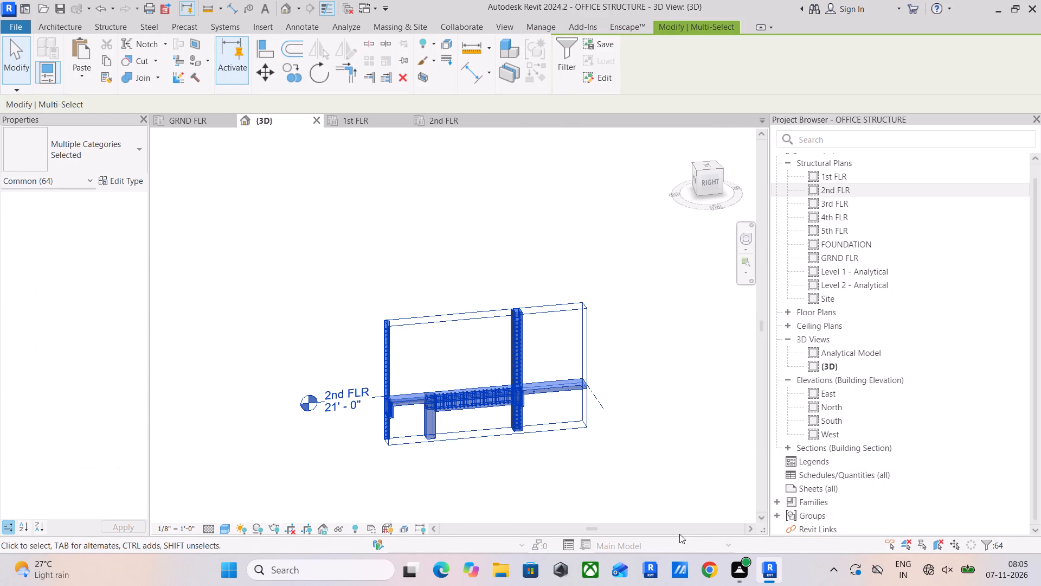
# Clear the current selection and turn off the 3D view's section box.
pyautogui.click(513, 222)
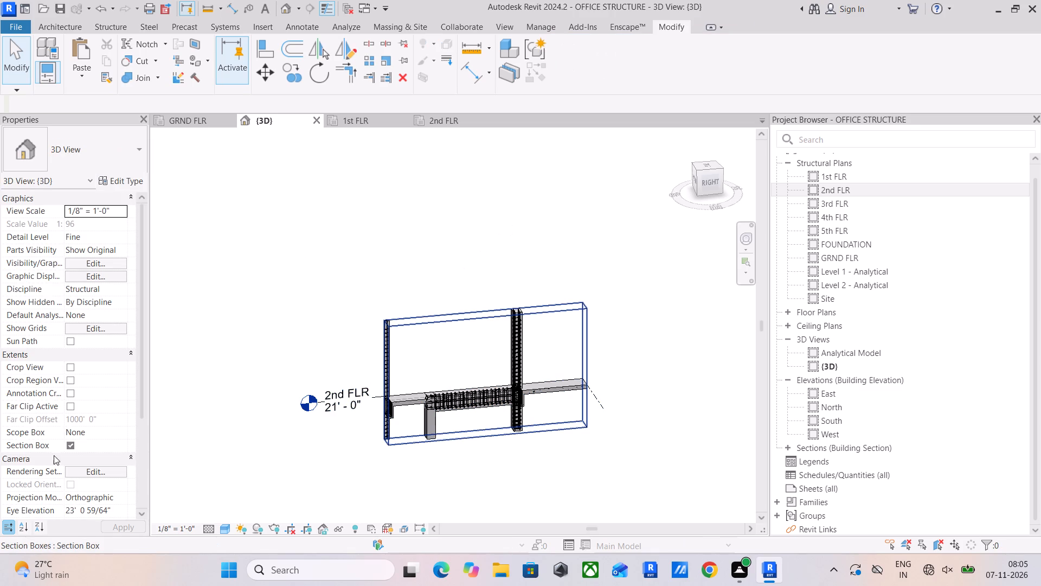
pyautogui.click(69, 444)
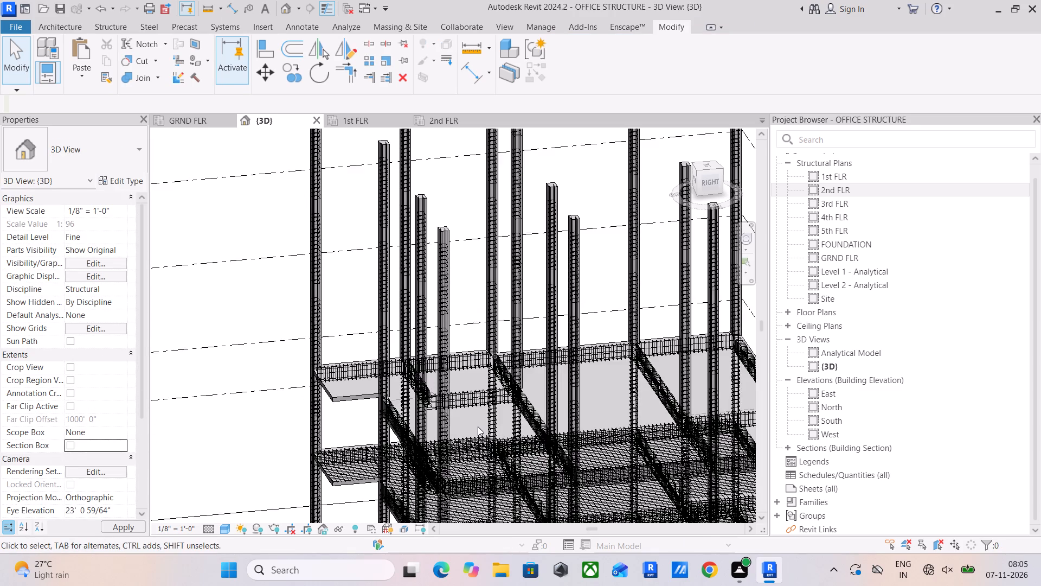
# Select the whole structure, open its related warnings, and show both #4 Shape T1 rebars listed under Warning 1 in the model.
pyautogui.scroll(-6, 478, 426)
pyautogui.scroll(-4, 424, 373)
pyautogui.moveTo(328, 220); pyautogui.dragTo(661, 558)
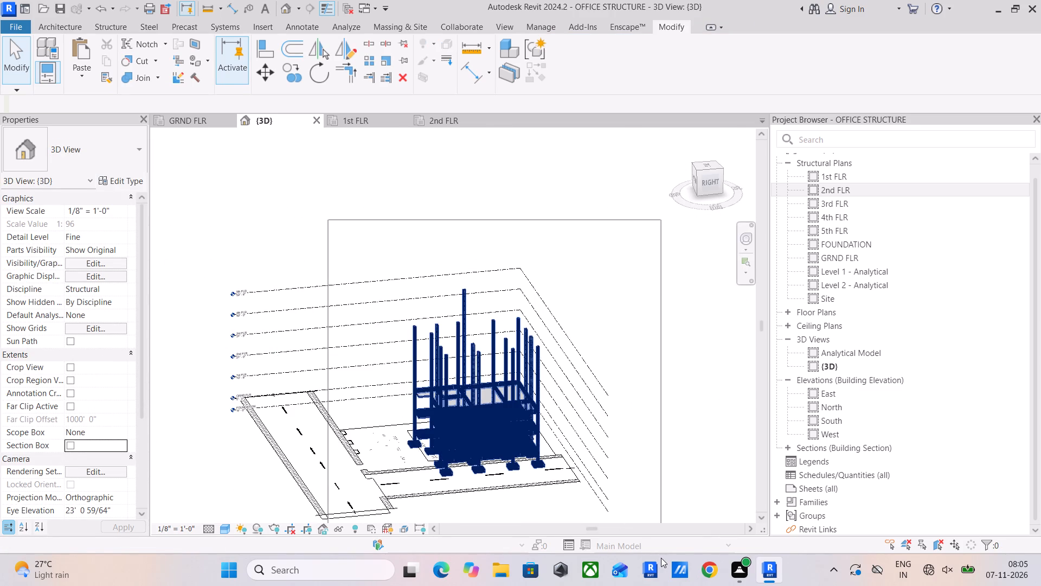
pyautogui.click(586, 68)
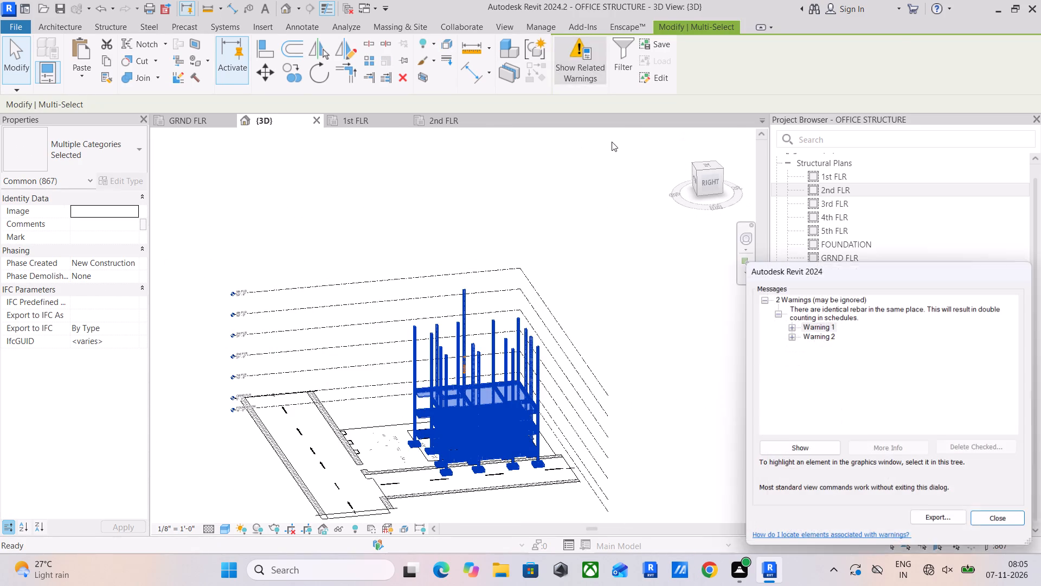
pyautogui.click(794, 323)
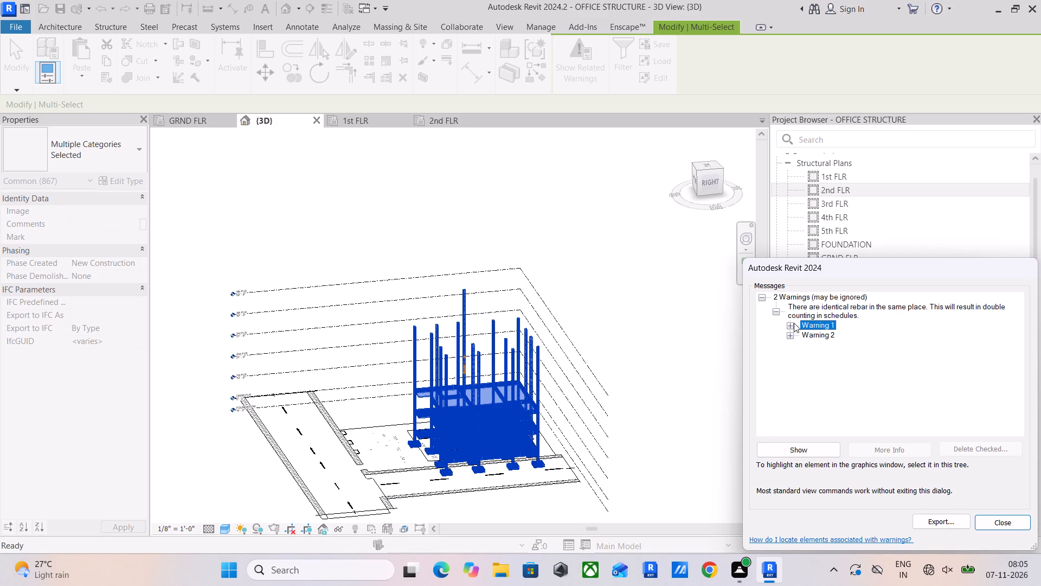
pyautogui.click(782, 327)
pyautogui.click(791, 329)
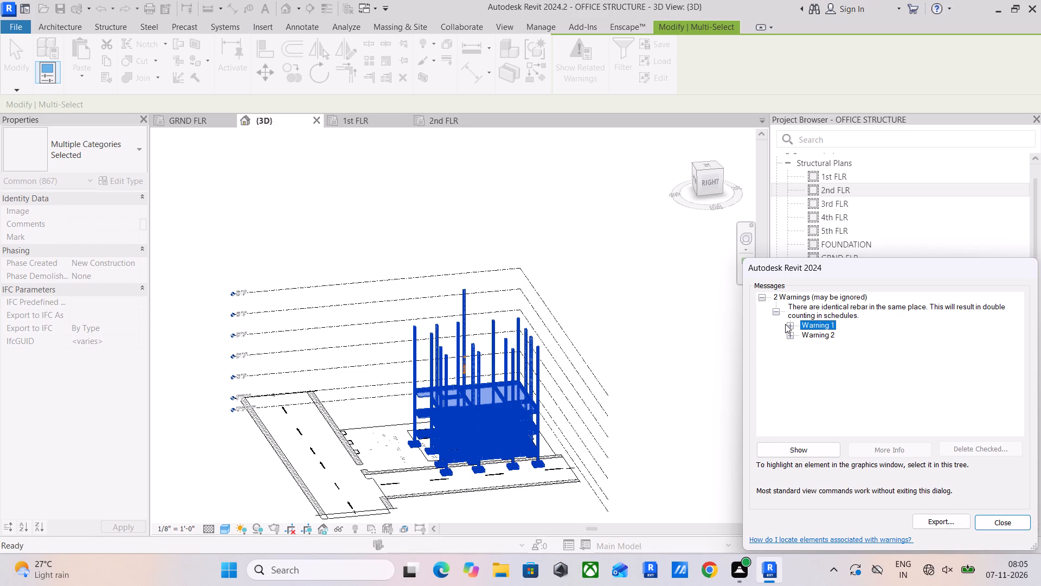
pyautogui.click(785, 324)
pyautogui.click(788, 323)
pyautogui.click(819, 335)
pyautogui.moveTo(817, 341); pyautogui.dragTo(817, 348)
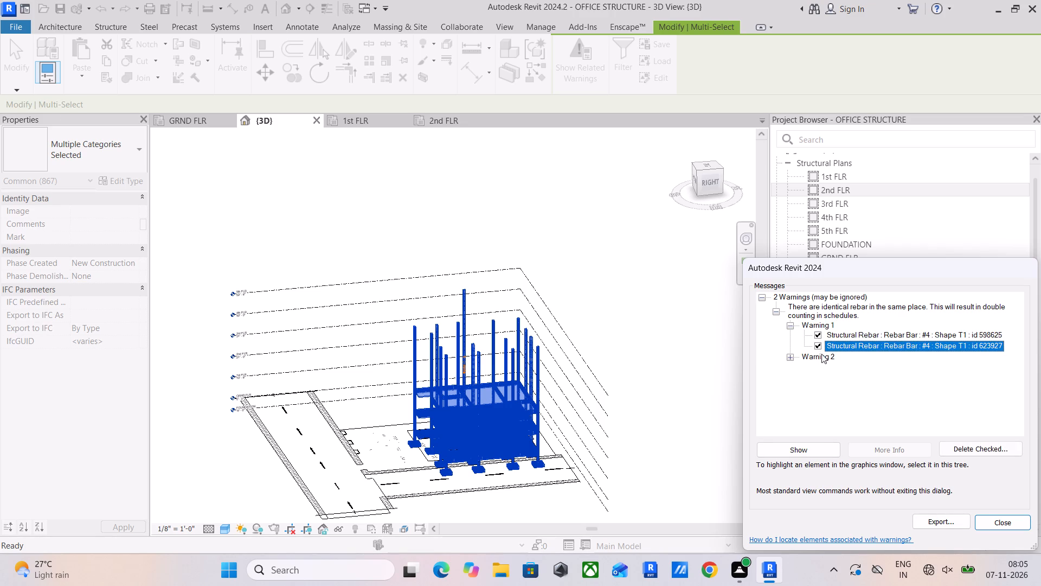
pyautogui.click(781, 444)
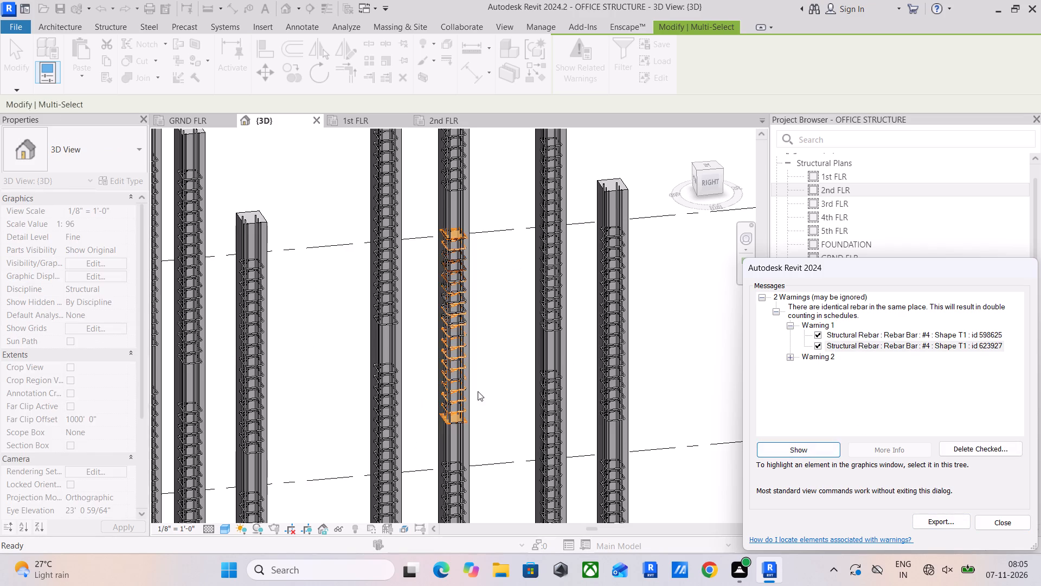
# Close the warnings and delete one of the two overlapping #4 T1 tie sets in the located column.
pyautogui.scroll(5, 454, 359)
pyautogui.moveTo(462, 358); pyautogui.dragTo(484, 507, button='middle')
pyautogui.scroll(11, 453, 256)
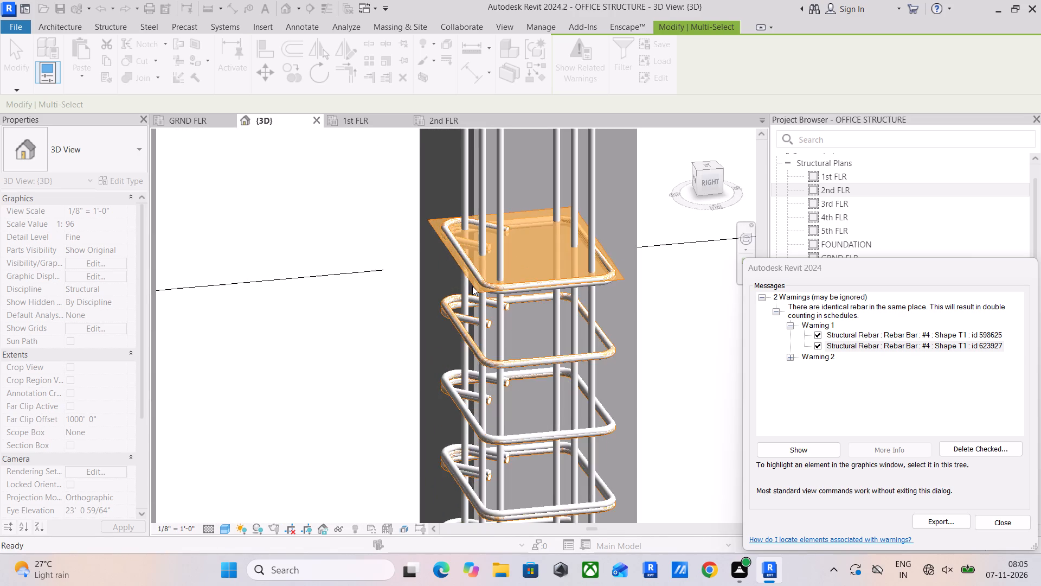
pyautogui.scroll(3, 472, 286)
pyautogui.moveTo(1000, 517); pyautogui.dragTo(995, 513)
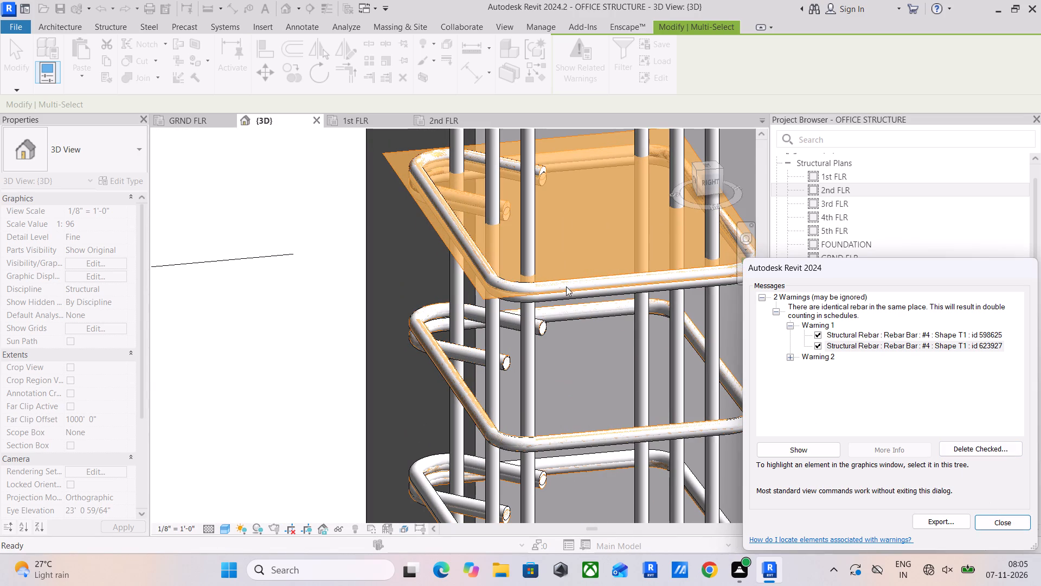
pyautogui.click(992, 525)
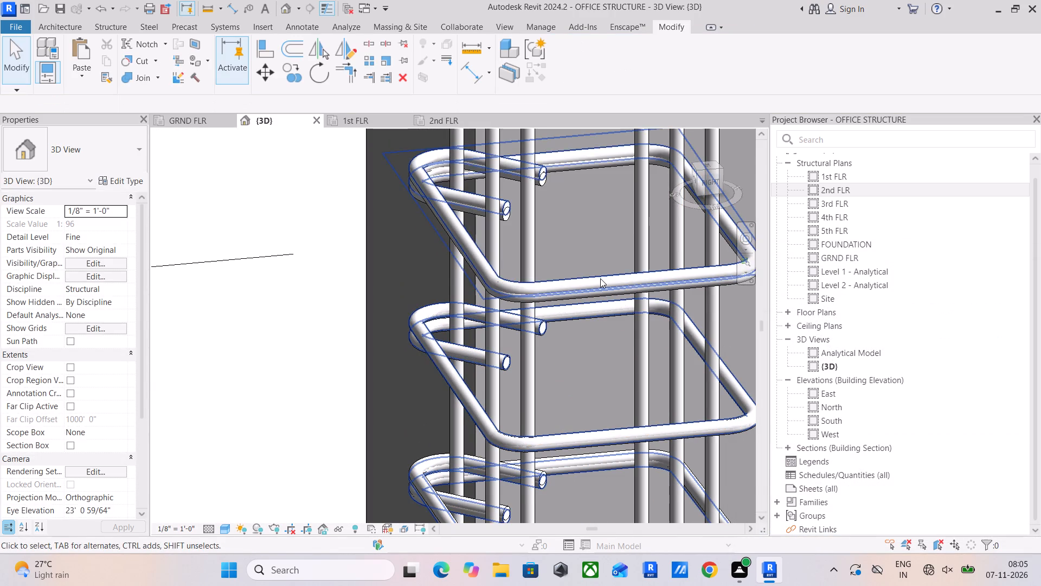
pyautogui.click(600, 278)
pyautogui.press('Delete')
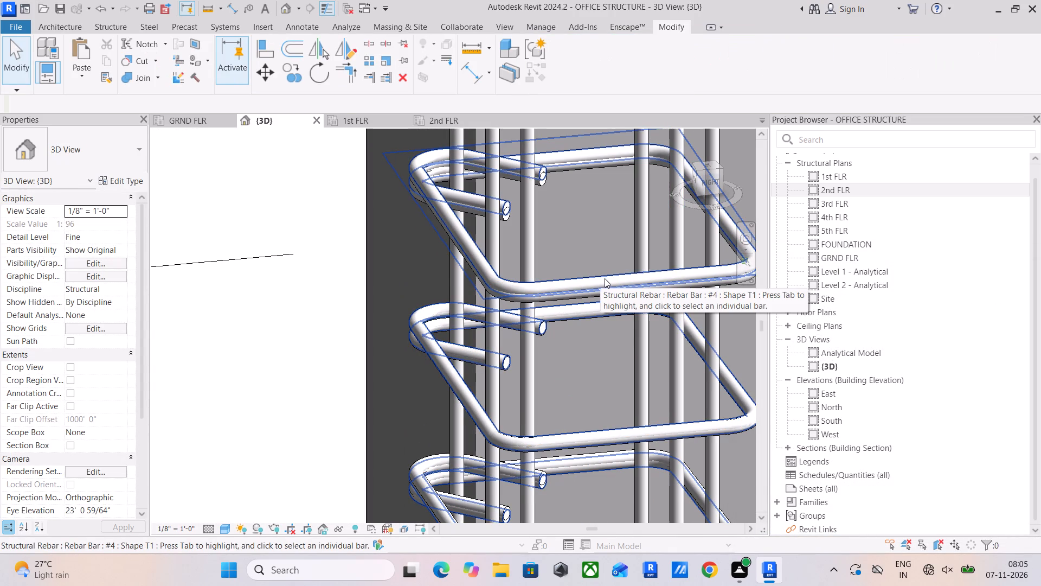
# Examine the remaining #4 T1 tie sets along this column and the neighbouring columns for overlaps.
pyautogui.click(596, 286)
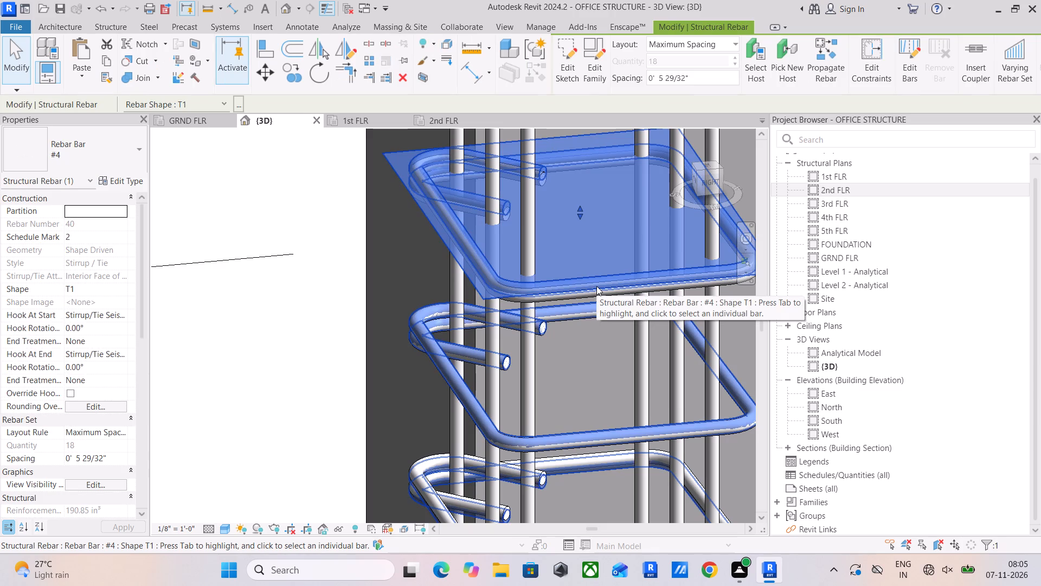
pyautogui.click(420, 472)
pyautogui.click(342, 367)
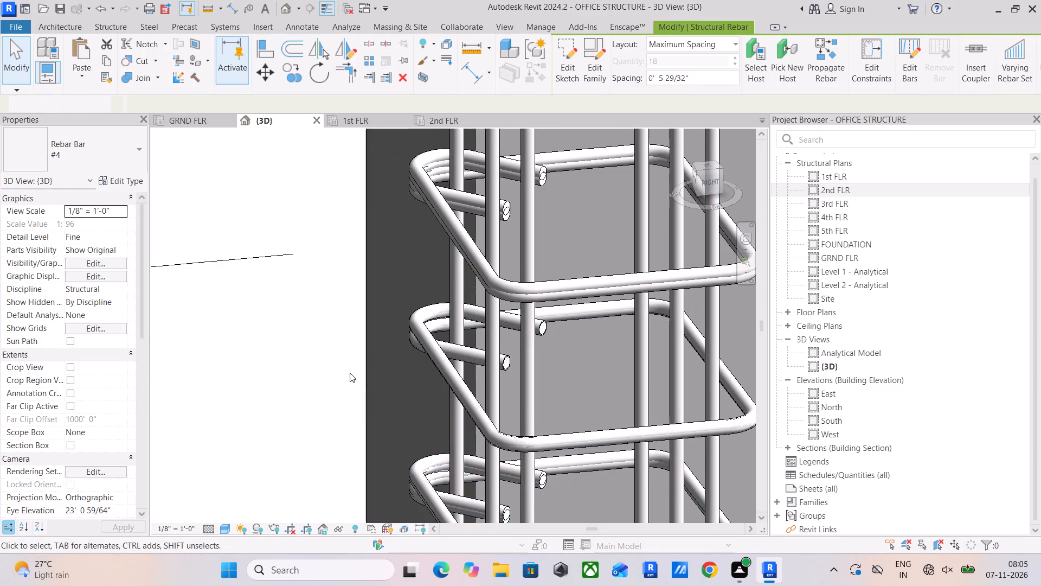
pyautogui.click(427, 461)
pyautogui.moveTo(427, 461); pyautogui.dragTo(429, 339, button='middle')
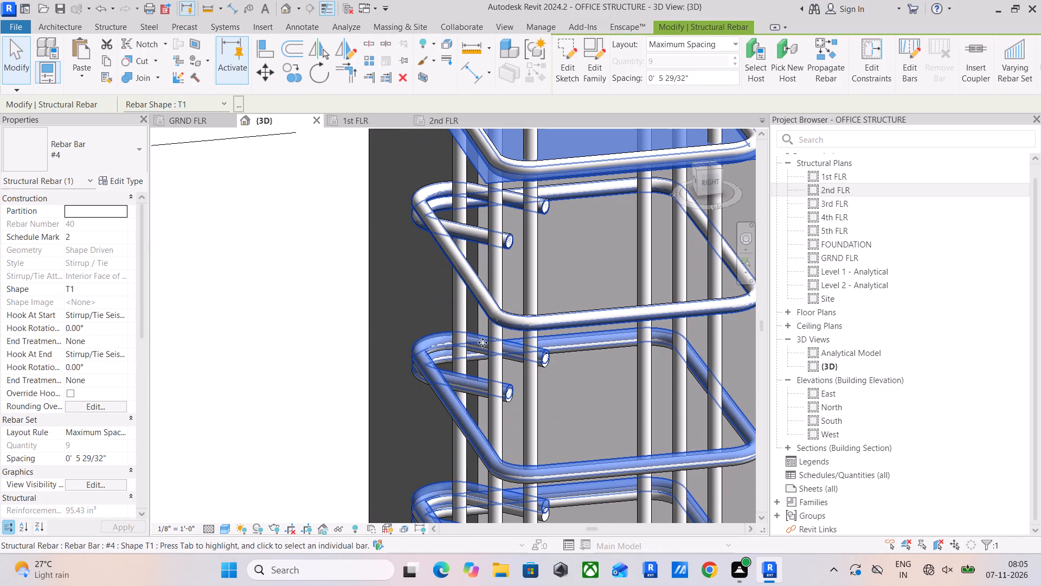
pyautogui.click(511, 323)
pyautogui.click(368, 296)
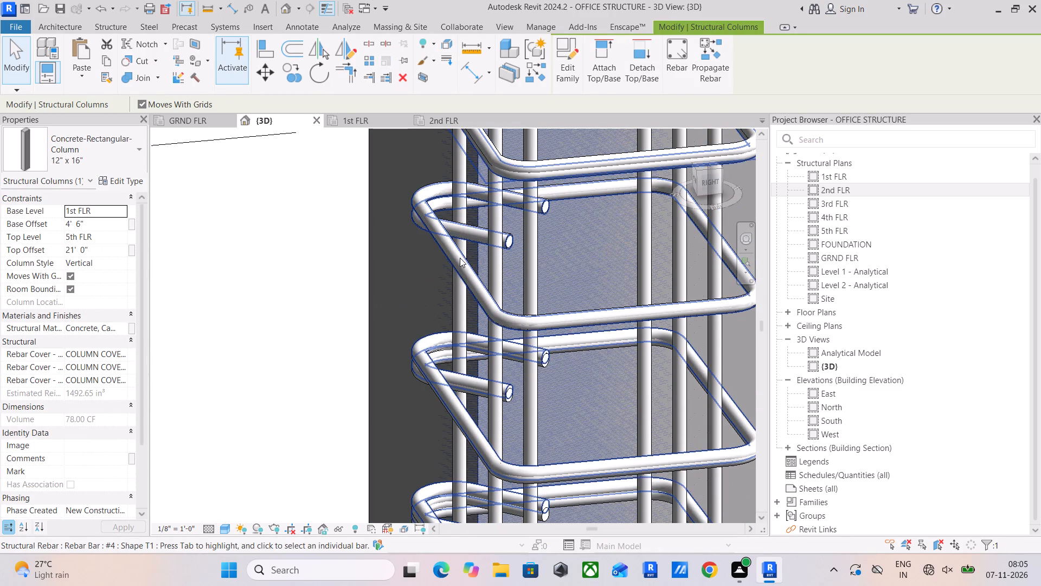
pyautogui.click(459, 258)
pyautogui.scroll(-10, 433, 295)
pyautogui.moveTo(440, 313); pyautogui.dragTo(435, 131, button='middle')
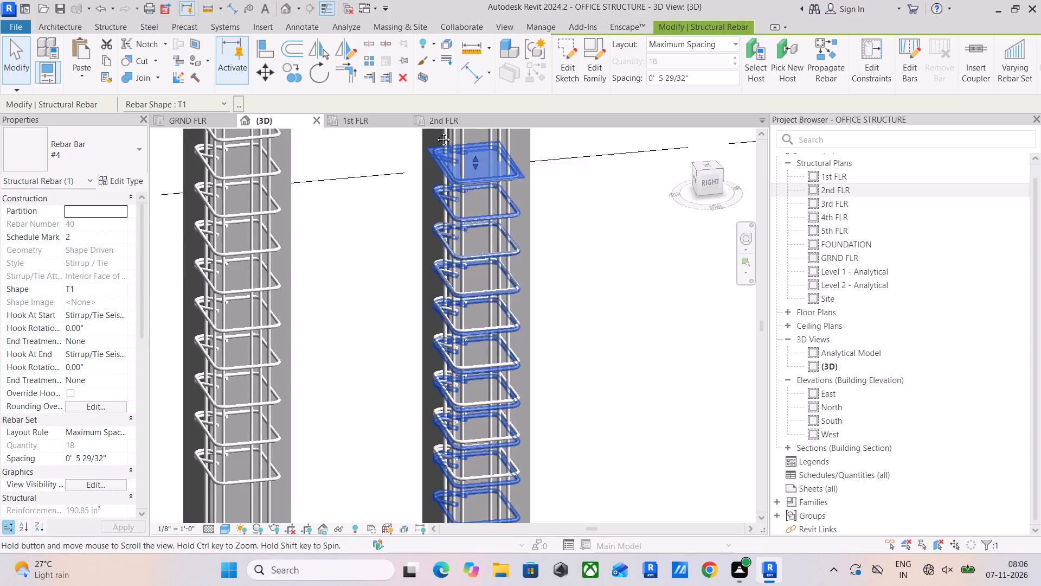
pyautogui.scroll(1, 435, 130)
pyautogui.moveTo(435, 131); pyautogui.dragTo(435, 129, button='middle')
pyautogui.scroll(-10, 479, 250)
pyautogui.scroll(6, 579, 285)
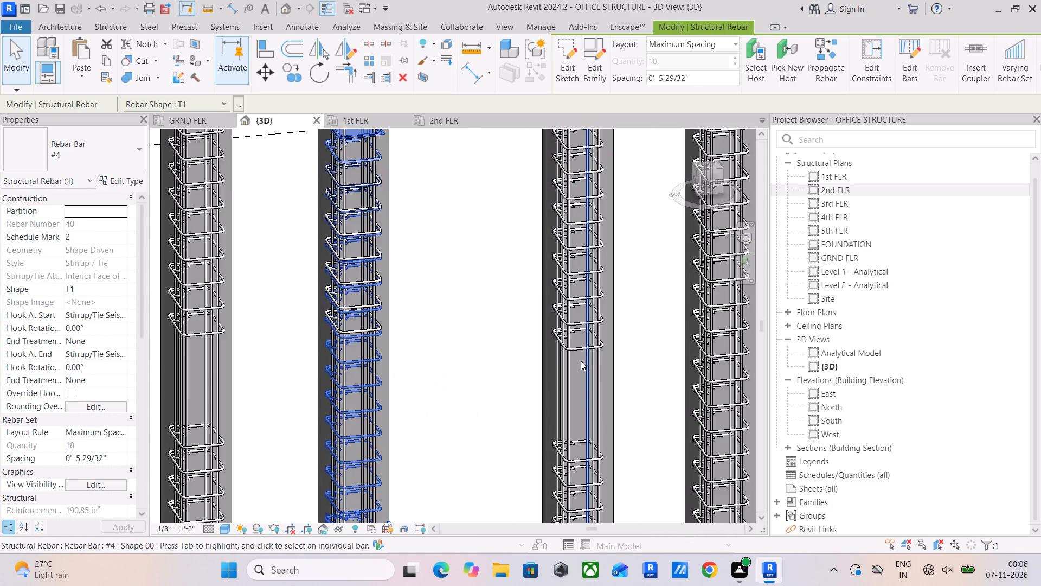
pyautogui.moveTo(581, 361); pyautogui.dragTo(564, 233, button='middle')
pyautogui.click(564, 330)
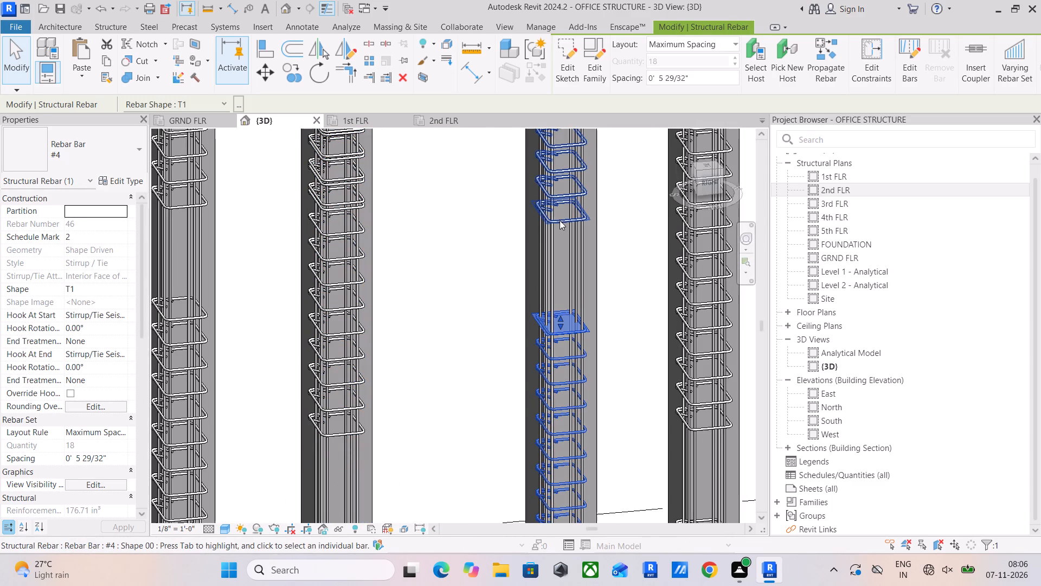
pyautogui.click(560, 221)
pyautogui.click(722, 296)
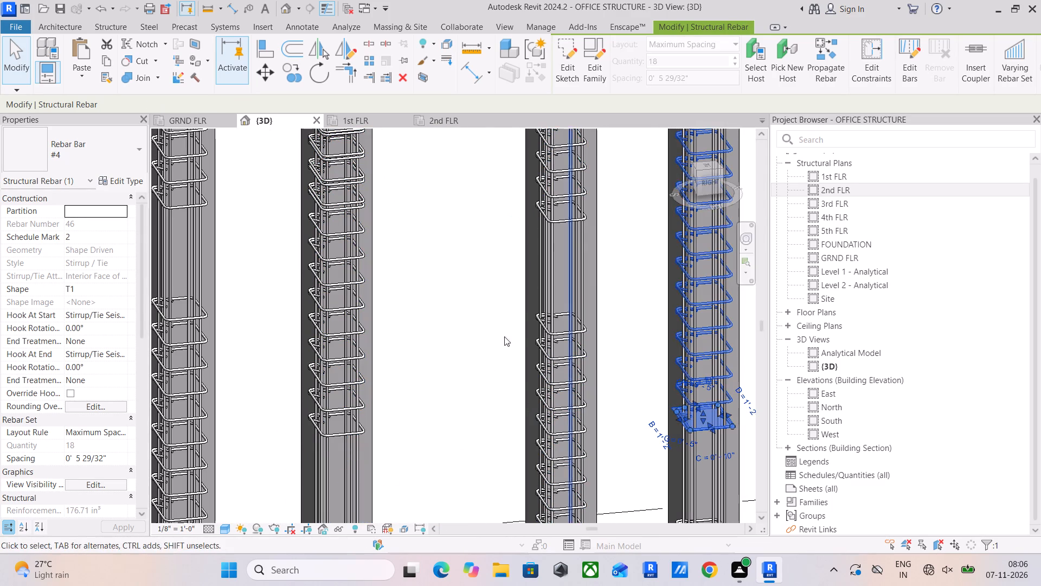
pyautogui.moveTo(336, 412); pyautogui.dragTo(439, 193, button='middle')
pyautogui.click(440, 322)
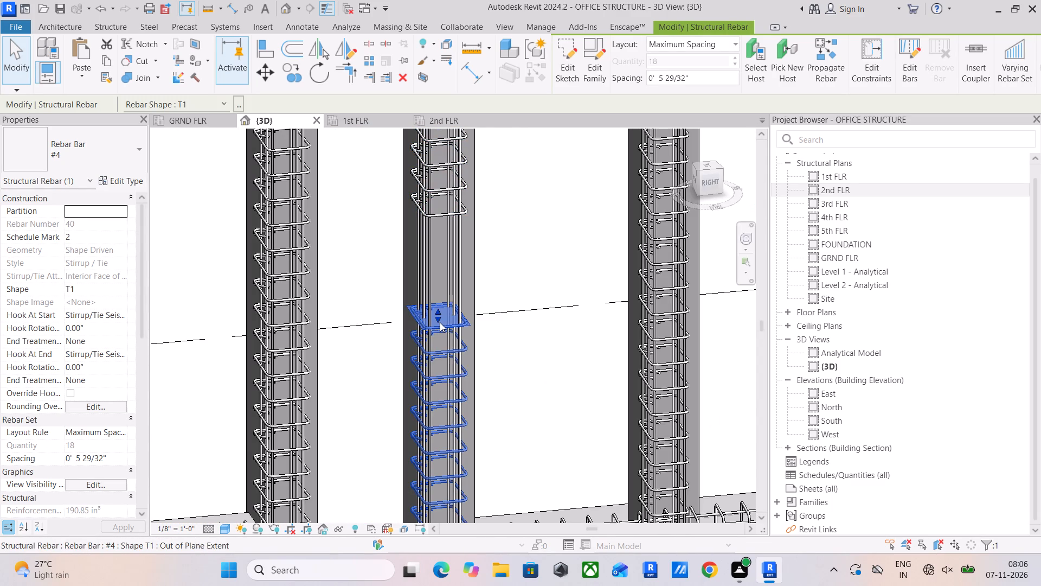
pyautogui.click(291, 275)
pyautogui.moveTo(311, 311); pyautogui.dragTo(399, 476, button='middle')
pyautogui.click(372, 148)
pyautogui.scroll(-4, 384, 175)
pyautogui.moveTo(404, 220); pyautogui.dragTo(431, 285, button='middle')
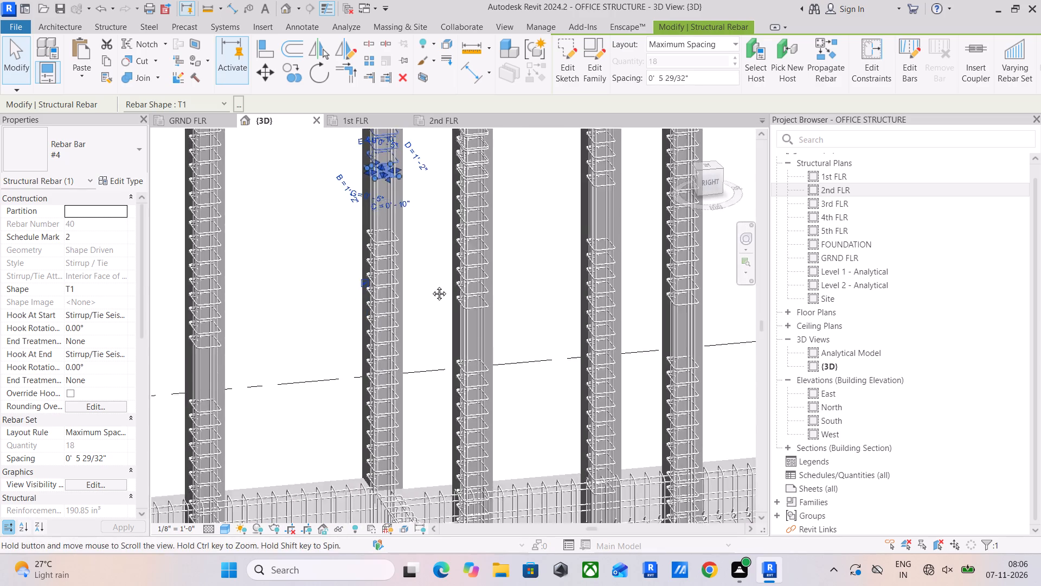
pyautogui.moveTo(431, 285); pyautogui.dragTo(444, 315, button='middle')
# Reselect the whole structure, open its related warnings, and show the two #4 Shape T1 rebars, ids 598626 and 623928.
pyautogui.scroll(-15, 445, 316)
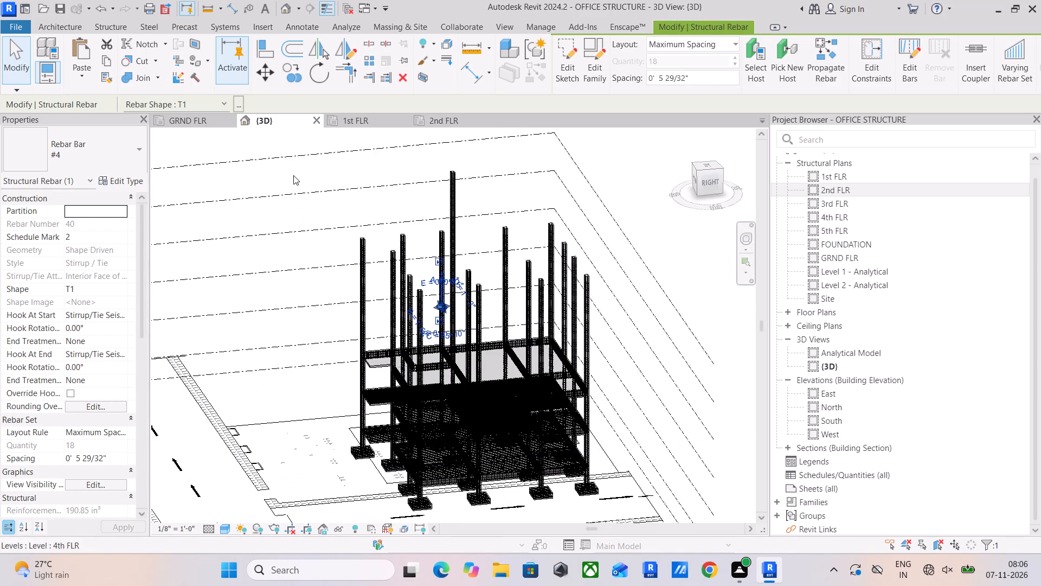
pyautogui.moveTo(292, 170); pyautogui.dragTo(679, 516)
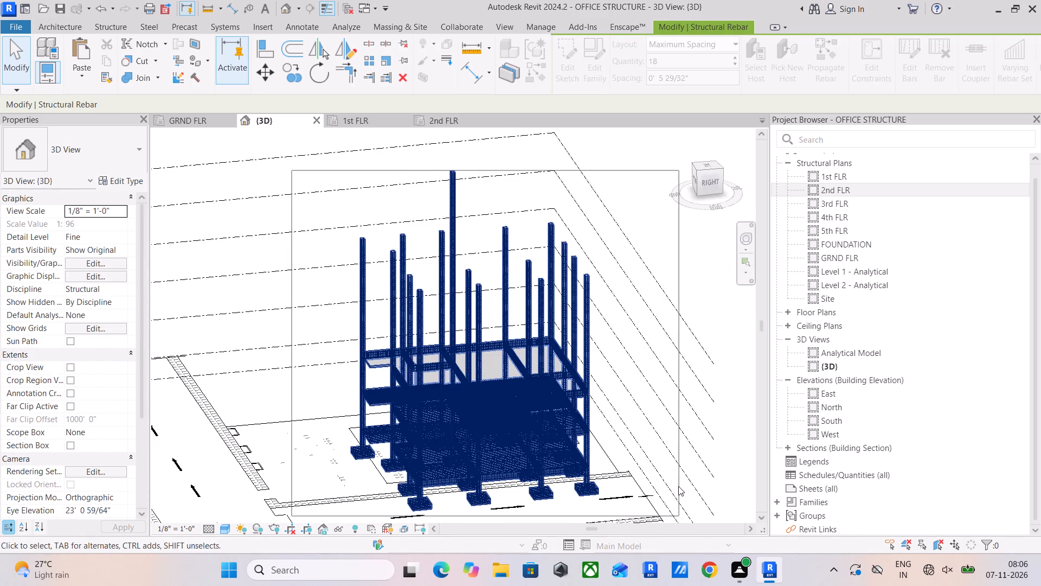
pyautogui.click(579, 66)
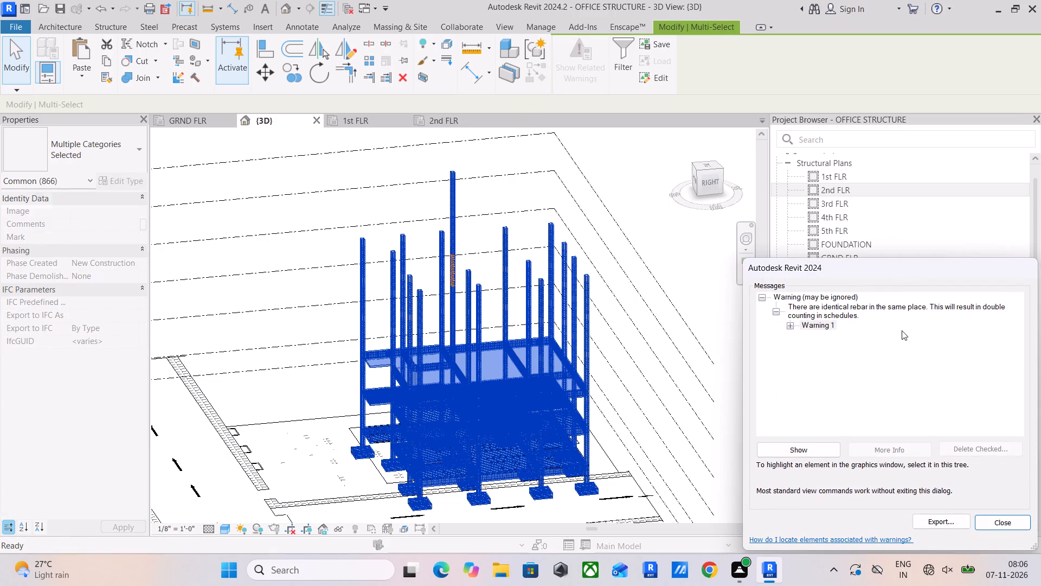
pyautogui.click(791, 327)
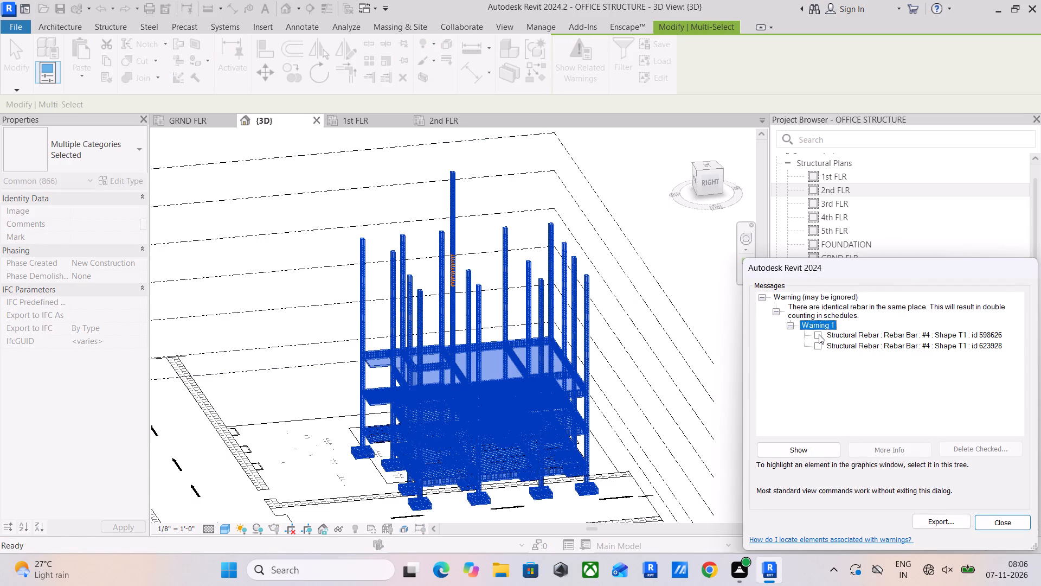
pyautogui.moveTo(819, 334); pyautogui.dragTo(819, 342)
pyautogui.click(819, 351)
pyautogui.click(822, 446)
pyautogui.scroll(20, 430, 214)
pyautogui.scroll(4, 515, 316)
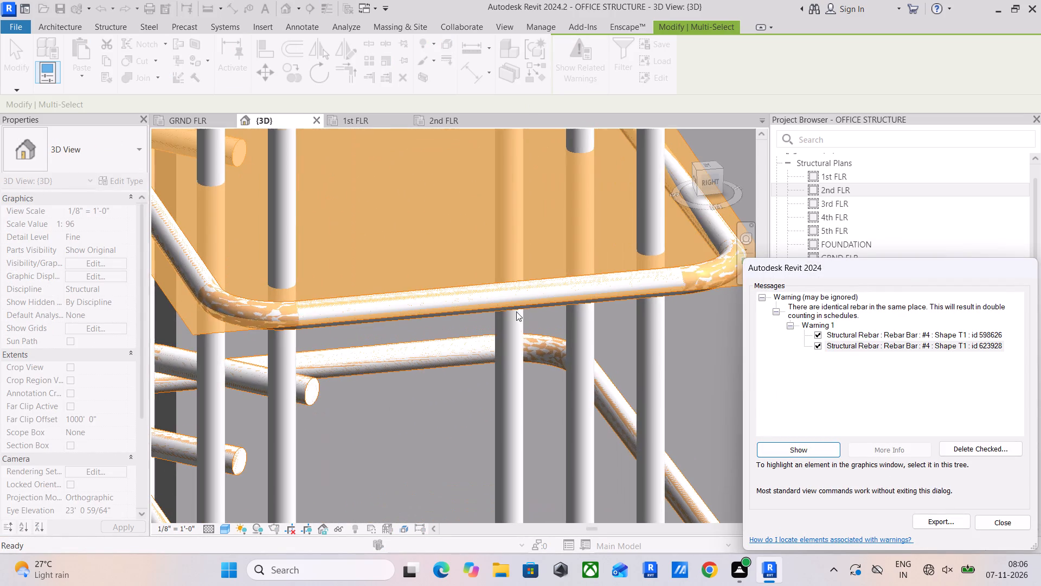
# Close the warnings and delete one of the two overlapping #4 T1 tie sets shown in the column.
pyautogui.click(1007, 523)
pyautogui.click(574, 292)
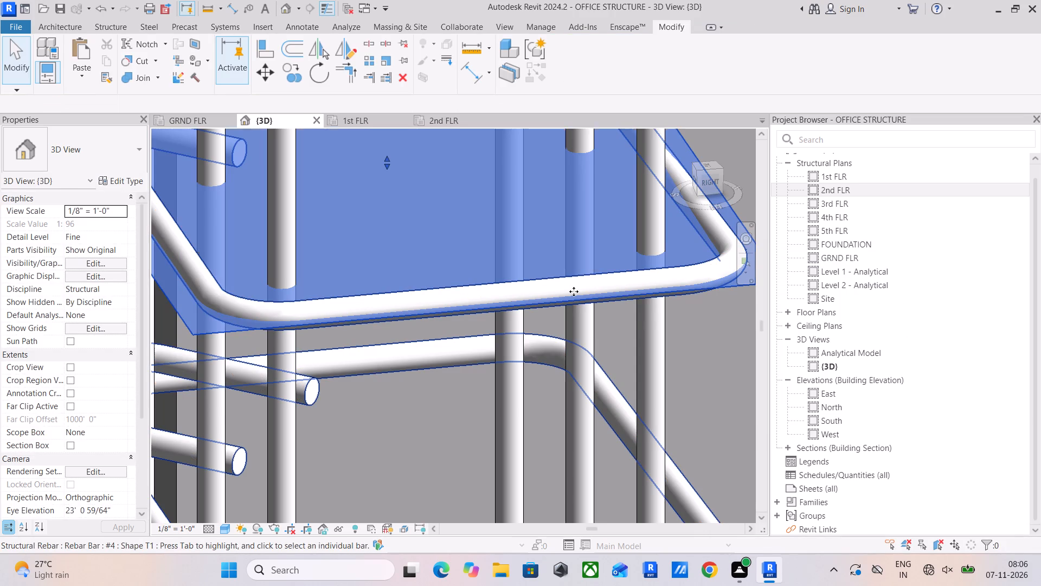
pyautogui.press('Delete')
# Open the 2nd FLR structural plan and examine the beam reinforcement around the Manager Room and Account areas.
pyautogui.scroll(-6, 574, 291)
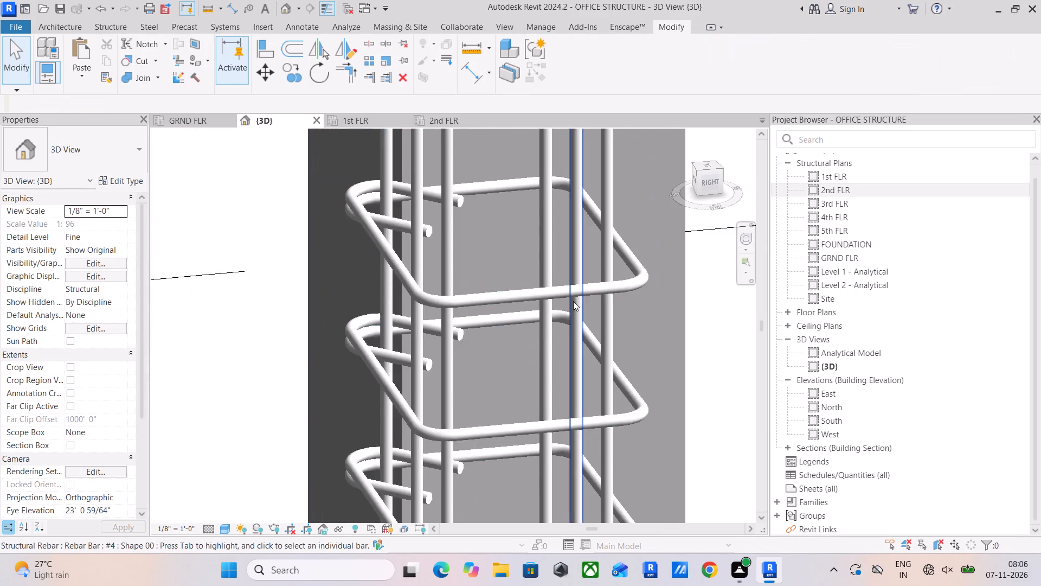
pyautogui.scroll(-20, 573, 301)
pyautogui.scroll(-4, 573, 301)
pyautogui.moveTo(601, 332); pyautogui.dragTo(625, 198, button='middle')
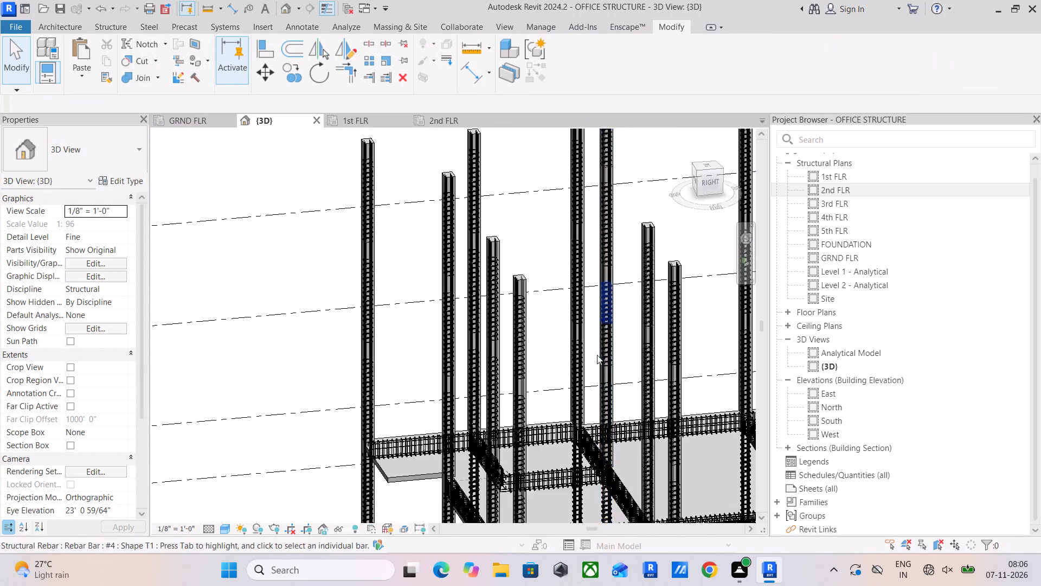
pyautogui.scroll(-3, 596, 379)
pyautogui.moveTo(596, 381); pyautogui.dragTo(590, 315, button='middle')
pyautogui.click(442, 117)
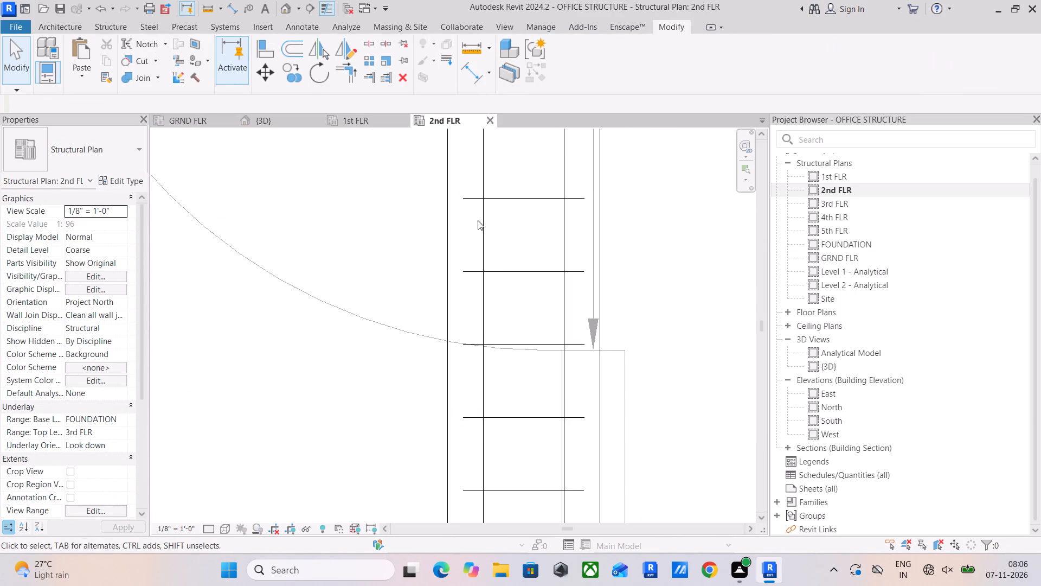
pyautogui.scroll(-16, 522, 346)
pyautogui.moveTo(531, 368); pyautogui.dragTo(483, 228, button='middle')
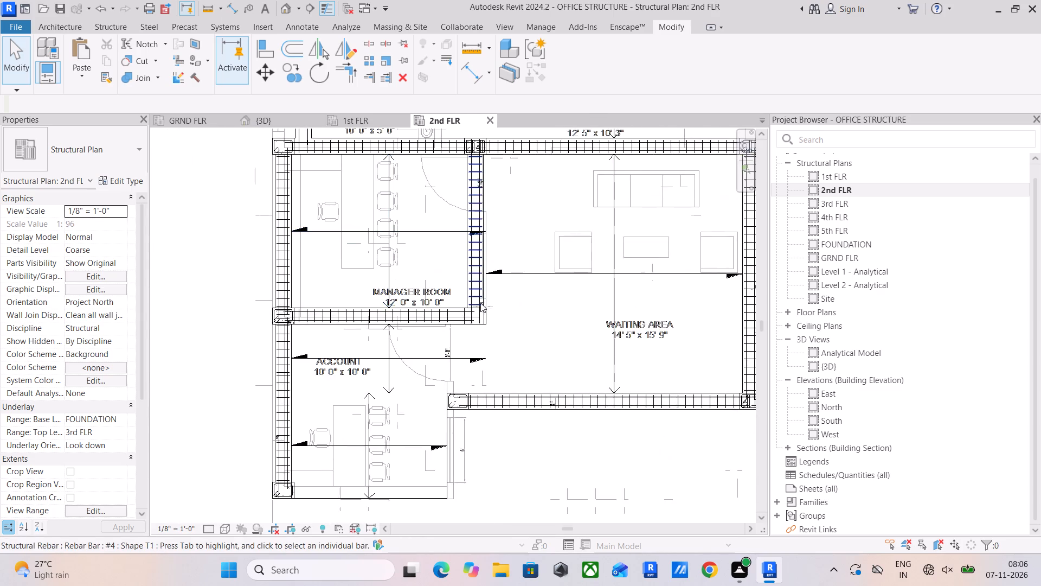
pyautogui.scroll(14, 470, 317)
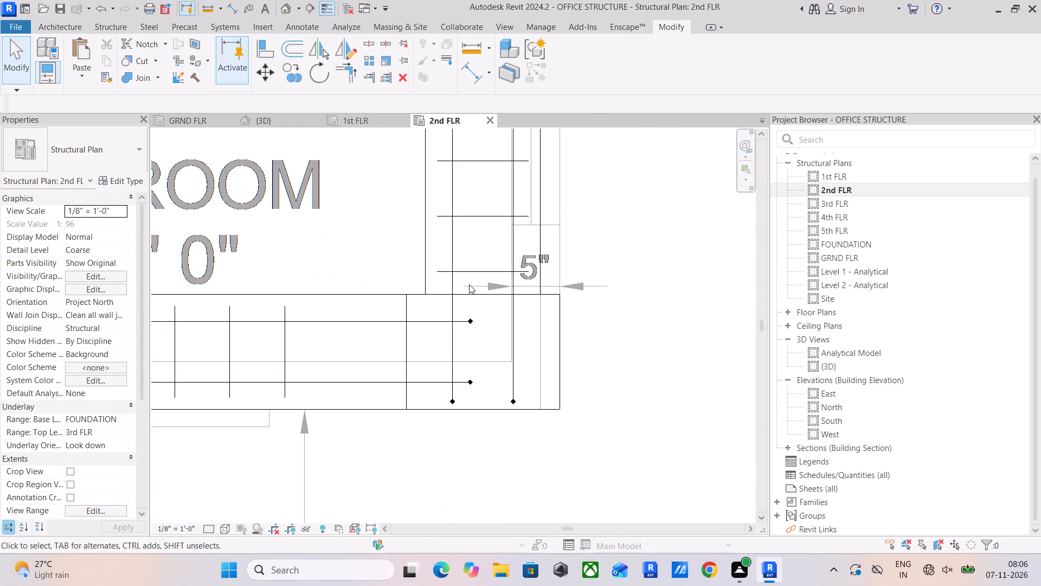
pyautogui.scroll(-11, 469, 284)
pyautogui.moveTo(463, 323); pyautogui.dragTo(490, 282, button='middle')
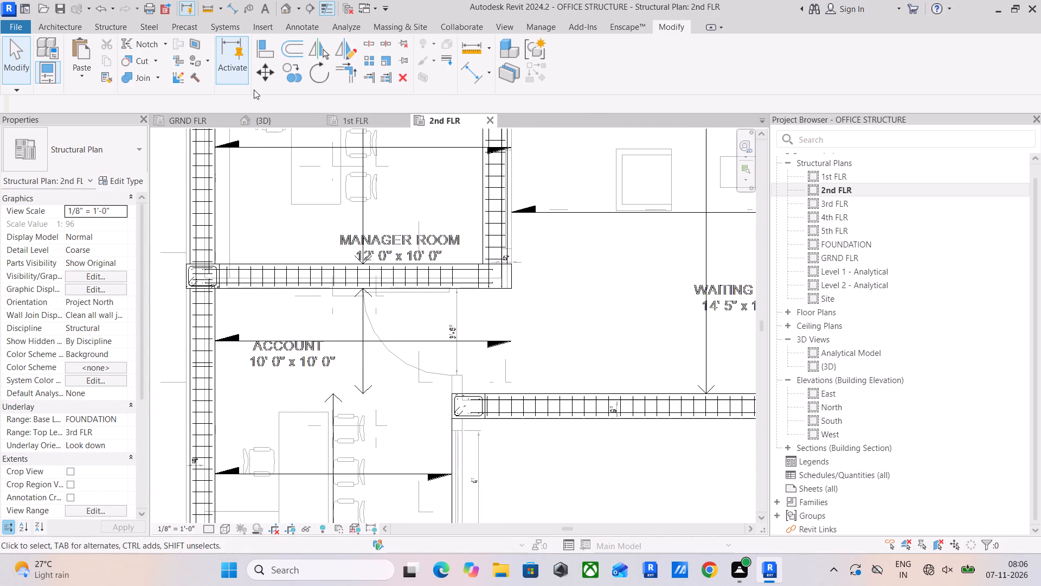
# Copy the two #4 rebar sets of the 1st FLR southwest corner slab, south of Account, and paste them aligned to level 2nd FLR.
pyautogui.click(356, 123)
pyautogui.scroll(6, 423, 451)
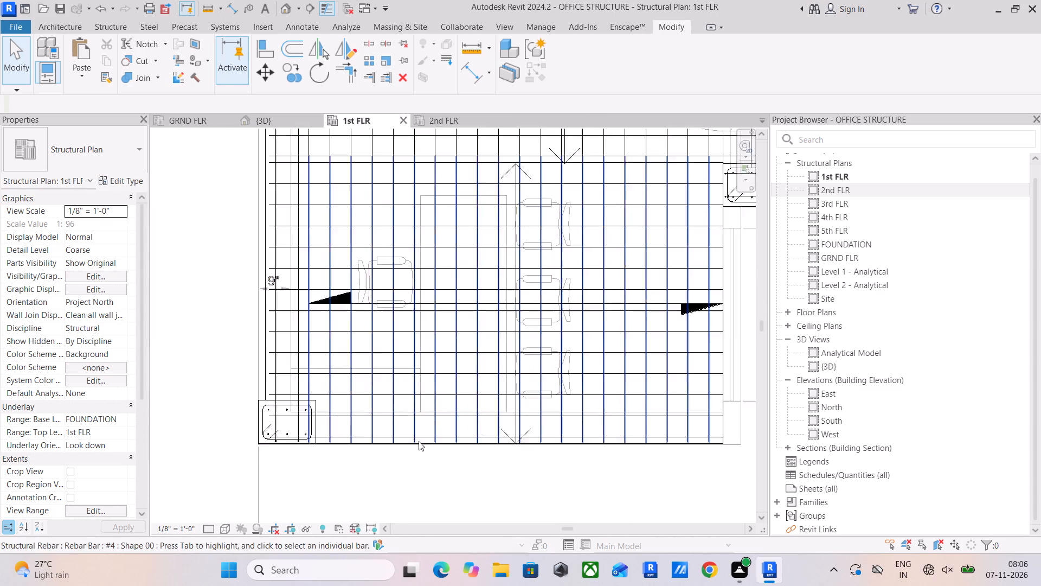
pyautogui.scroll(6, 390, 398)
pyautogui.moveTo(409, 349); pyautogui.dragTo(380, 392)
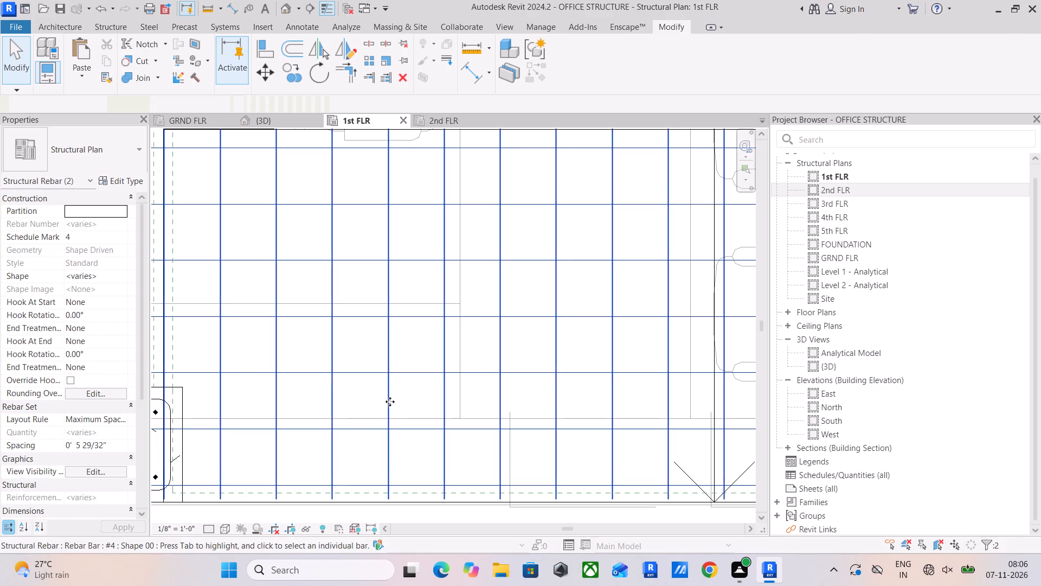
pyautogui.moveTo(106, 60); pyautogui.dragTo(99, 63)
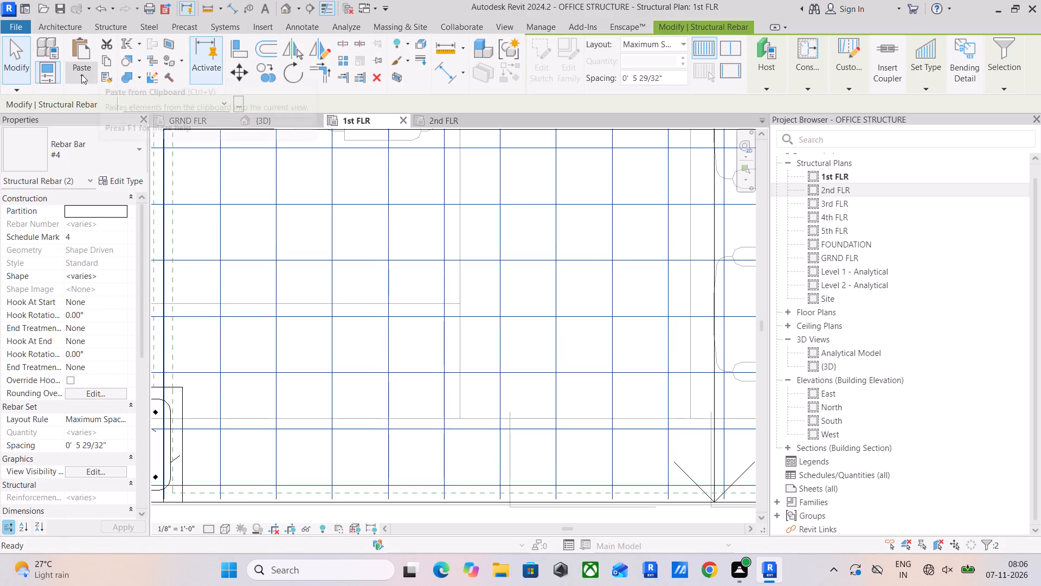
pyautogui.click(81, 74)
pyautogui.click(125, 123)
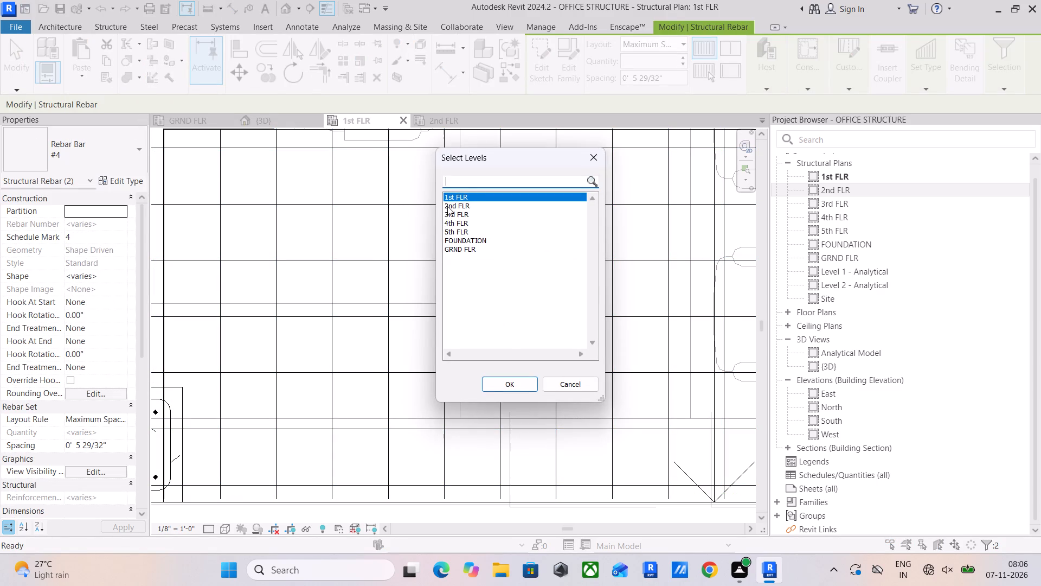
pyautogui.click(448, 203)
pyautogui.click(508, 385)
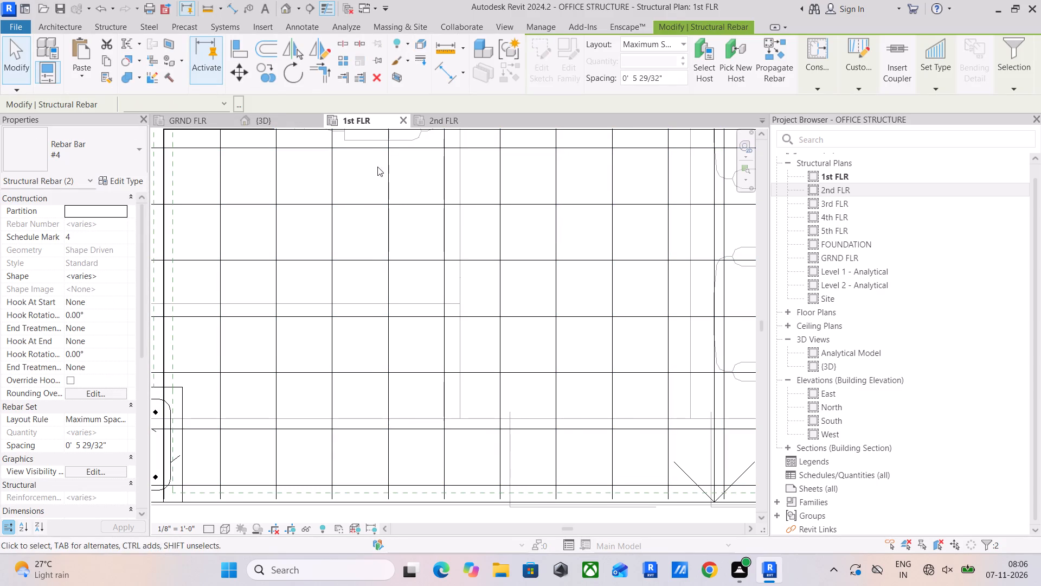
pyautogui.click(274, 118)
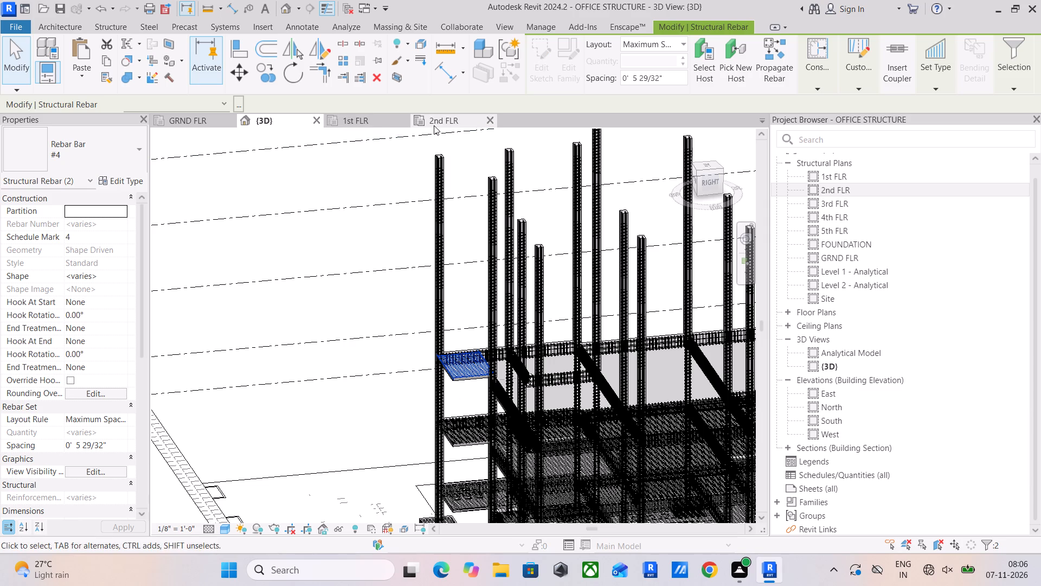
# On the 2nd FLR plan, shorten the #4 T1 tie set in the west beam beside the corner slab, aligning its north end with the slab's northernmost bar.
pyautogui.click(435, 124)
pyautogui.scroll(6, 196, 394)
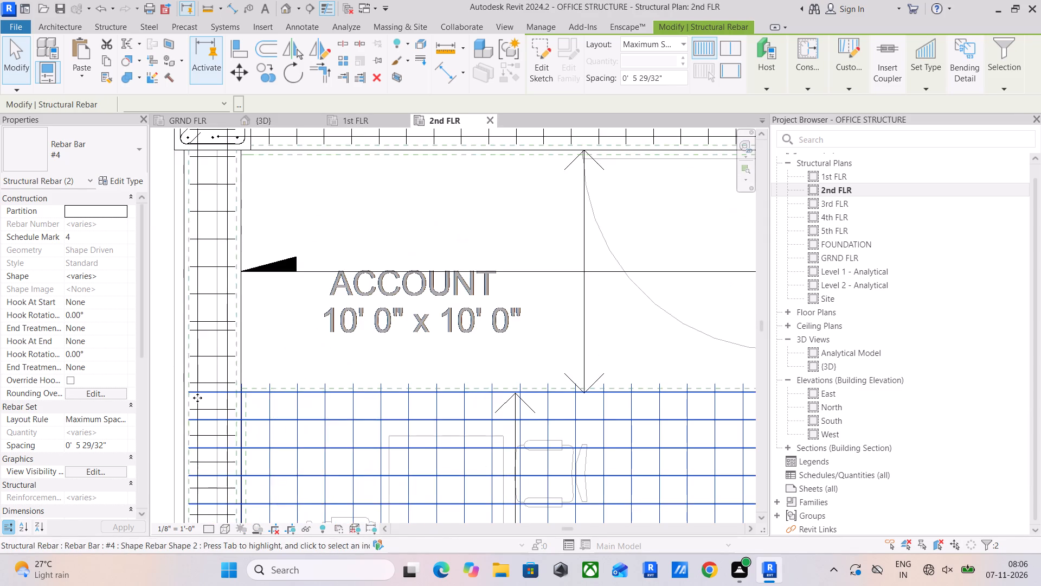
pyautogui.moveTo(197, 398); pyautogui.dragTo(275, 187, button='middle')
pyautogui.scroll(1, 197, 398)
pyautogui.moveTo(291, 321); pyautogui.dragTo(303, 123, button='middle')
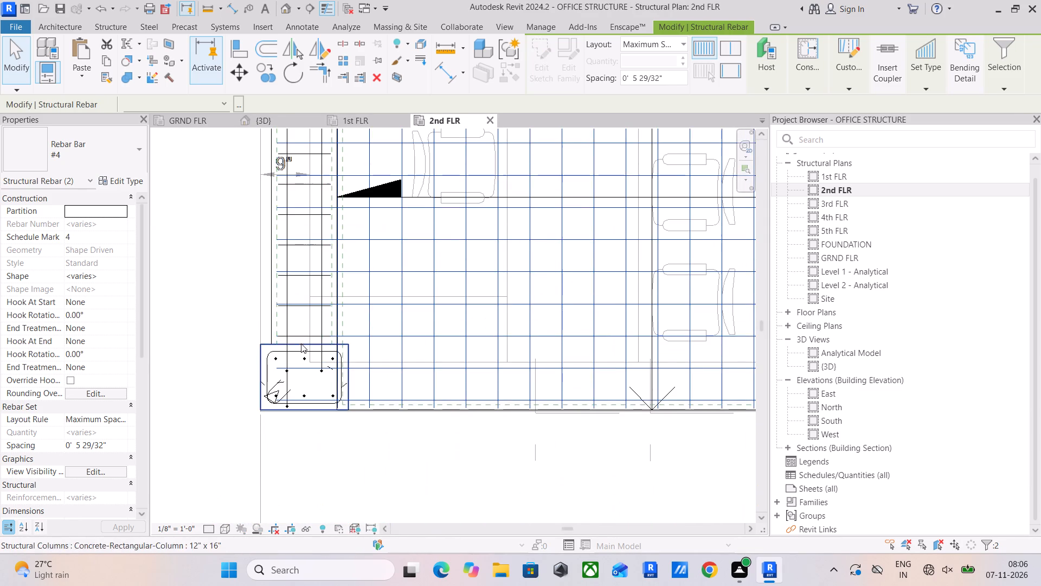
pyautogui.click(305, 279)
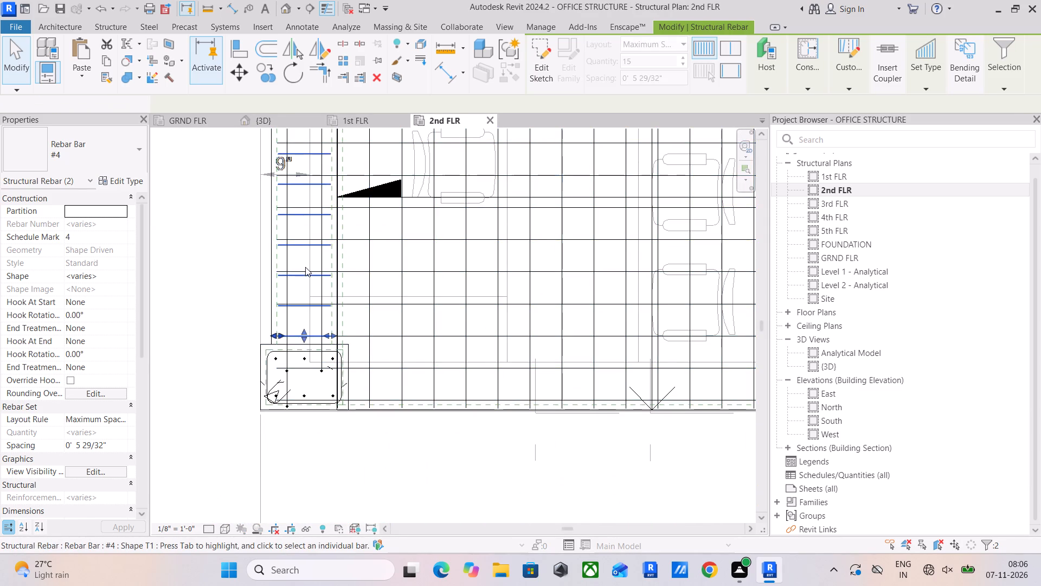
pyautogui.scroll(-5, 305, 267)
pyautogui.moveTo(350, 253); pyautogui.dragTo(352, 403, button='middle')
pyautogui.scroll(5, 304, 246)
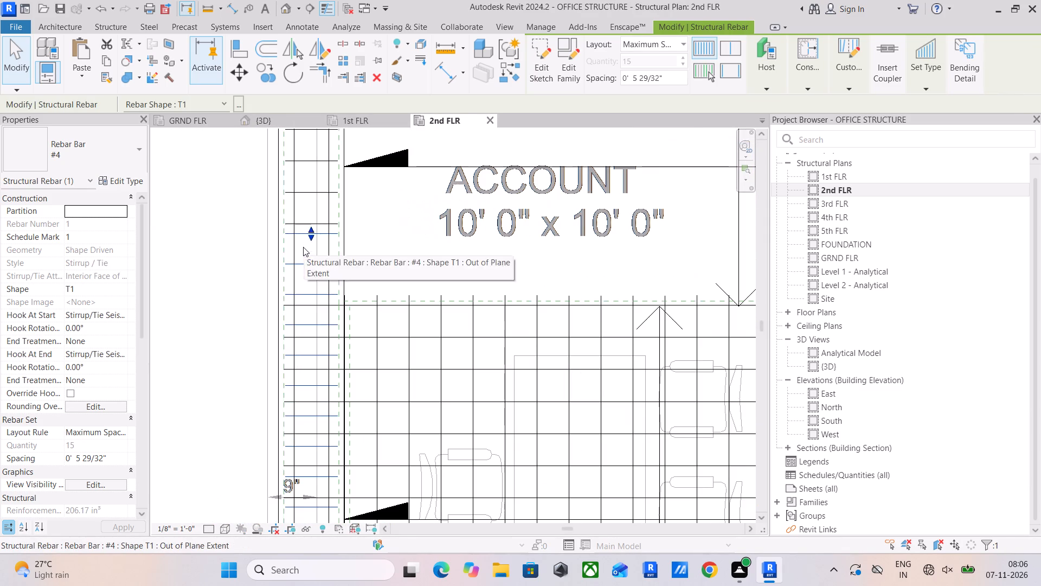
pyautogui.moveTo(312, 235); pyautogui.dragTo(317, 308)
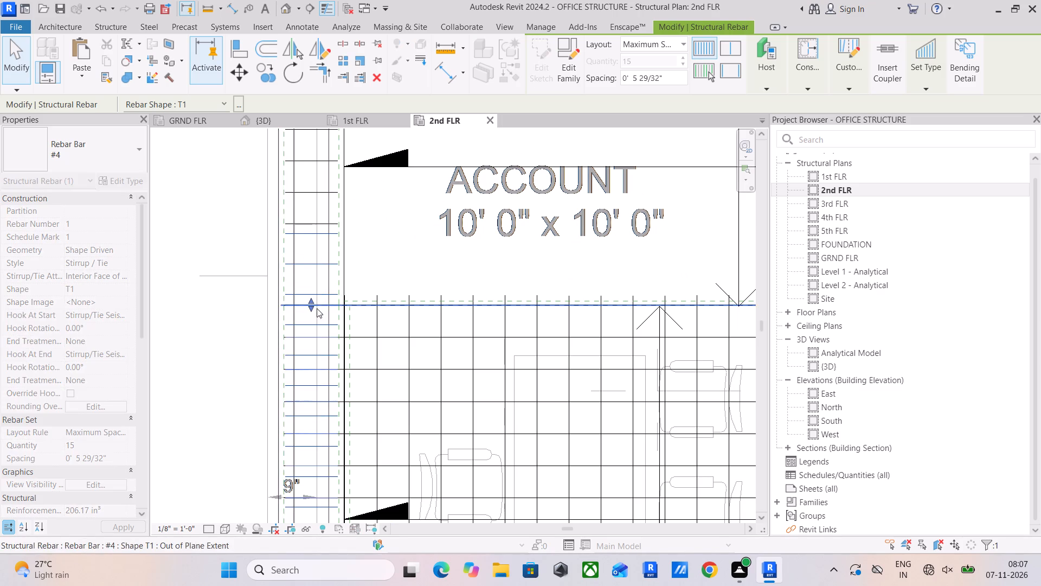
pyautogui.moveTo(326, 332); pyautogui.dragTo(342, 168, button='middle')
pyautogui.moveTo(318, 433); pyautogui.dragTo(335, 267, button='middle')
pyautogui.scroll(6, 340, 366)
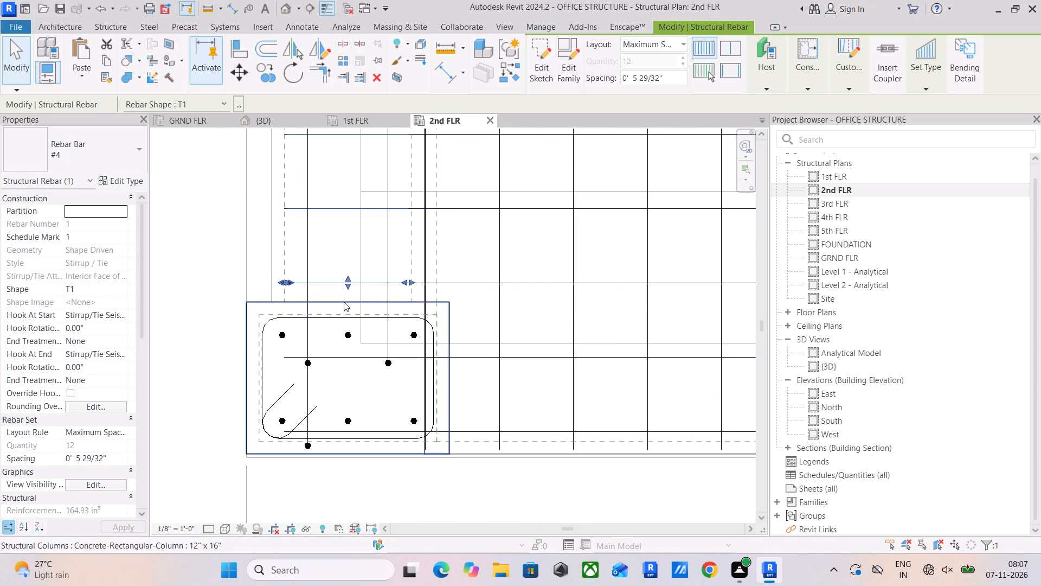
pyautogui.scroll(5, 342, 290)
pyautogui.click(346, 220)
# Copy the two #4 slab rebar sets of the Account area on the 1st FLR plan and paste them aligned to level 2nd FLR.
pyautogui.scroll(-12, 346, 220)
pyautogui.moveTo(405, 220); pyautogui.dragTo(322, 372, button='middle')
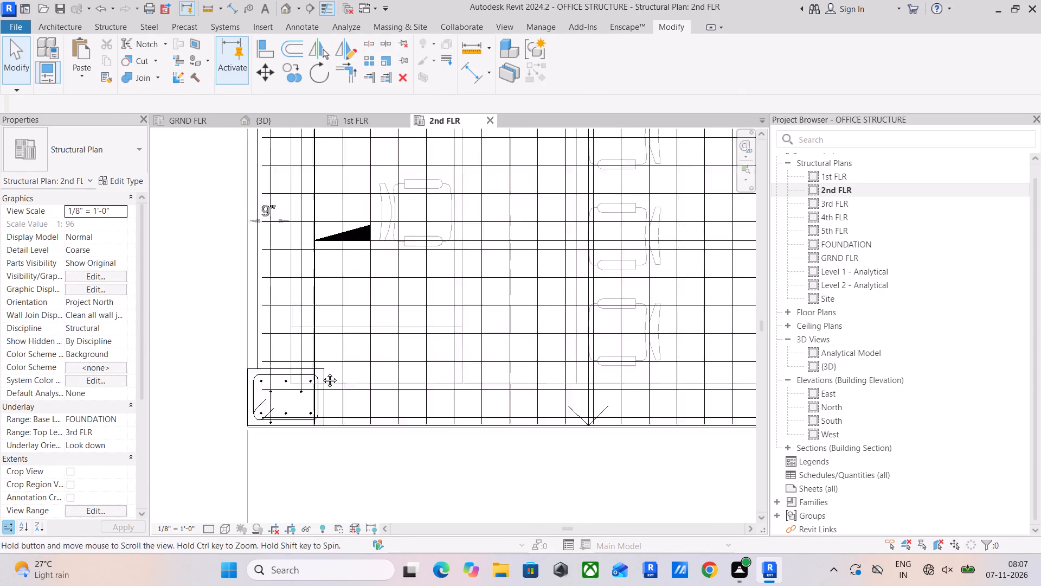
pyautogui.moveTo(322, 372); pyautogui.dragTo(317, 383, button='middle')
pyautogui.scroll(-3, 348, 336)
pyautogui.moveTo(369, 330); pyautogui.dragTo(318, 403, button='middle')
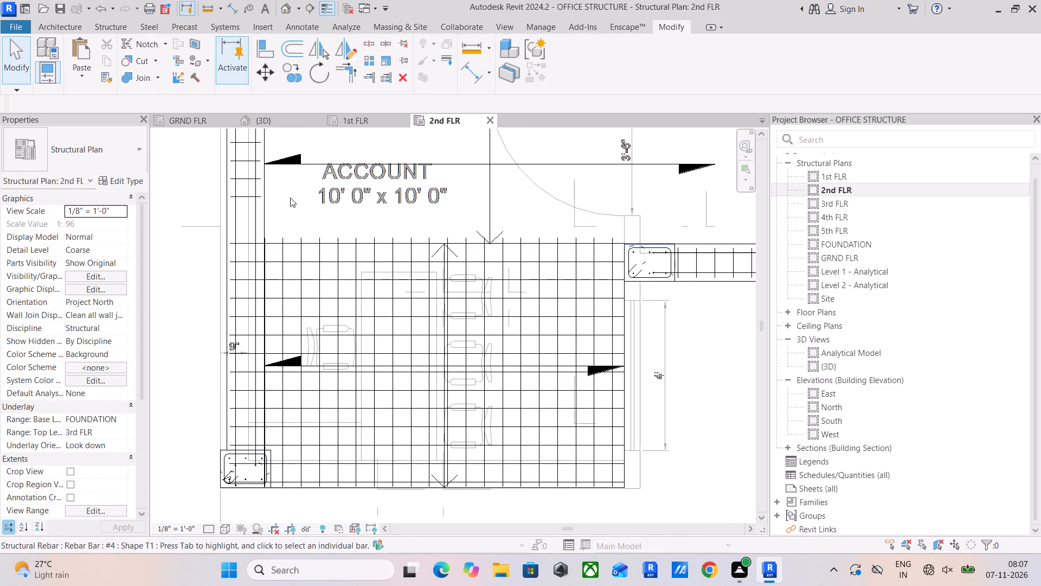
pyautogui.click(340, 119)
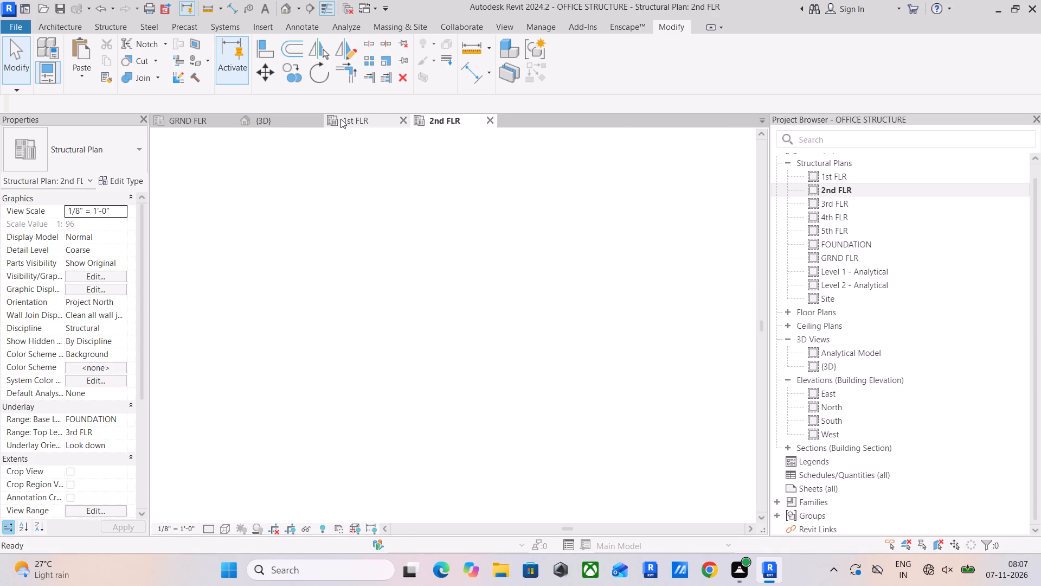
pyautogui.scroll(-9, 363, 264)
pyautogui.moveTo(364, 264); pyautogui.dragTo(336, 493, button='middle')
pyautogui.scroll(2, 356, 269)
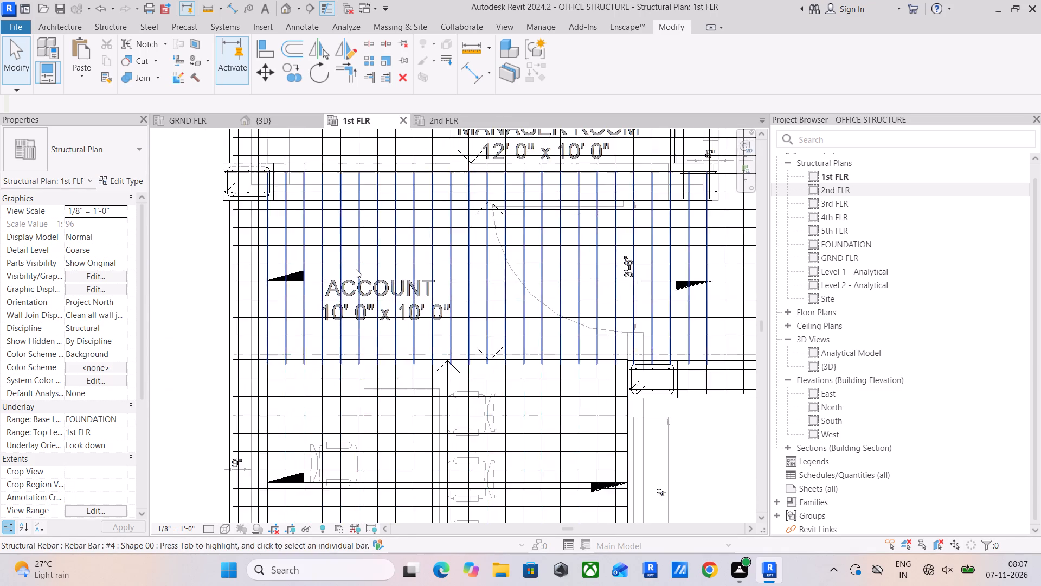
pyautogui.scroll(2, 356, 269)
pyautogui.moveTo(370, 240); pyautogui.dragTo(358, 267)
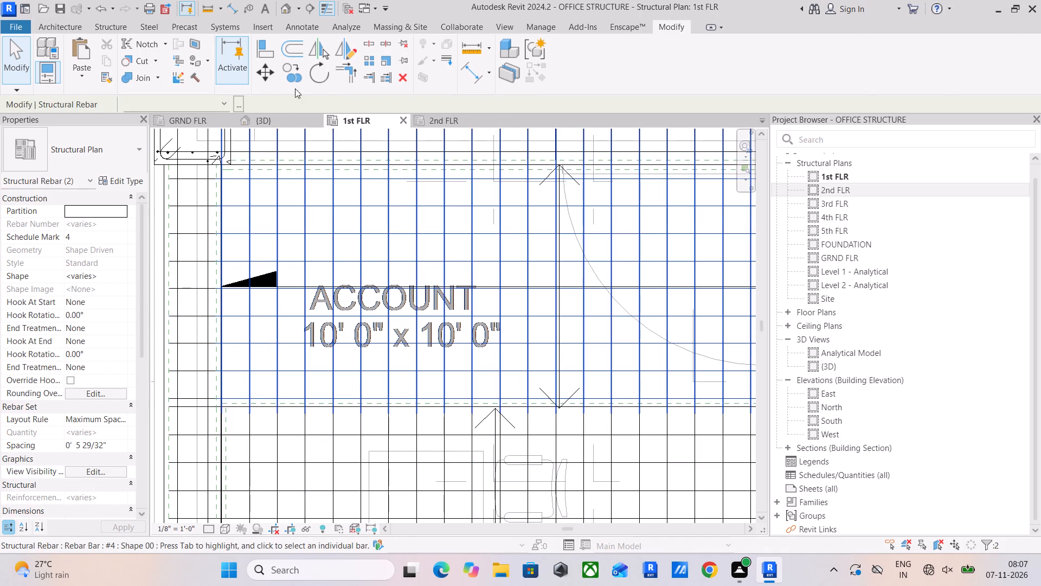
pyautogui.click(111, 63)
pyautogui.click(87, 80)
pyautogui.click(119, 120)
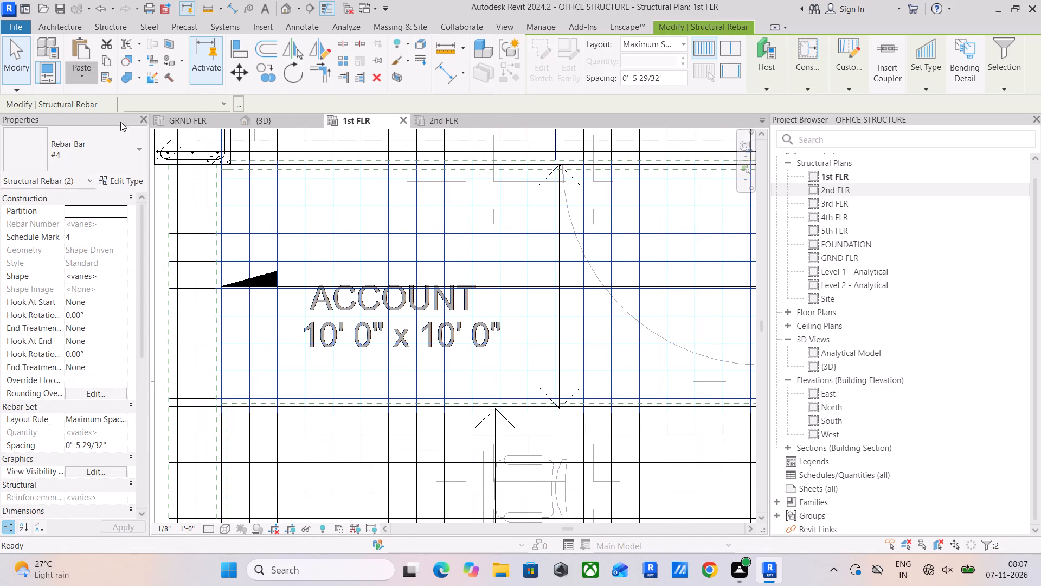
pyautogui.click(452, 205)
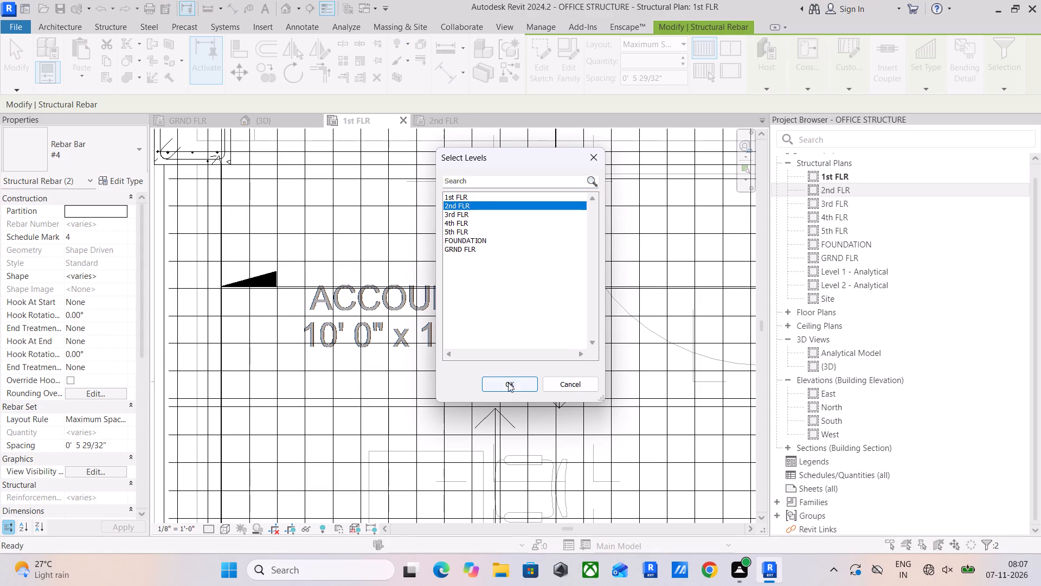
pyautogui.click(509, 384)
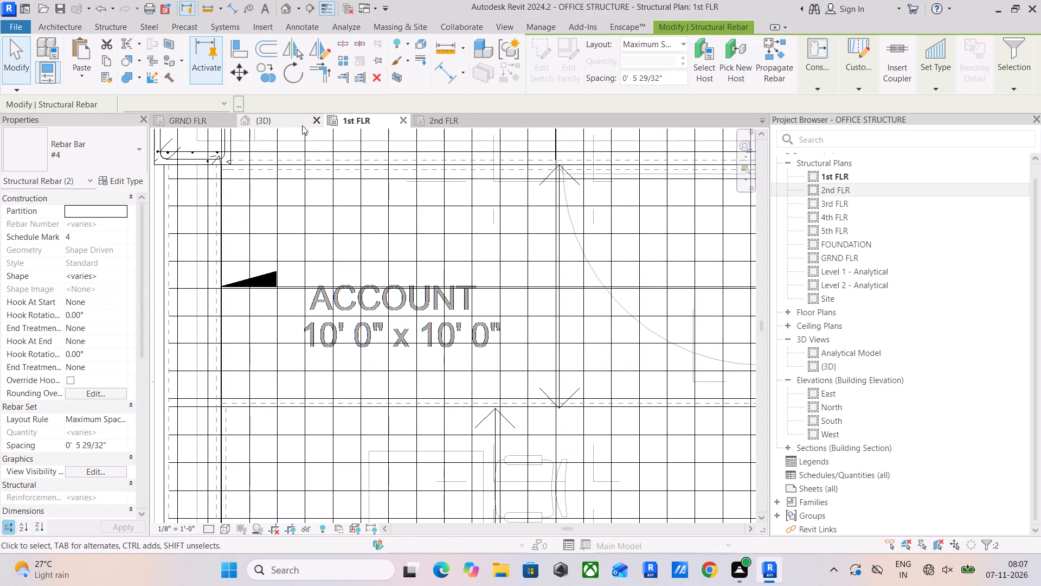
# On the 2nd FLR plan, adjust both ends of the west beam's #4 T1 tie set beside Account to align with the slab bars.
pyautogui.click(459, 119)
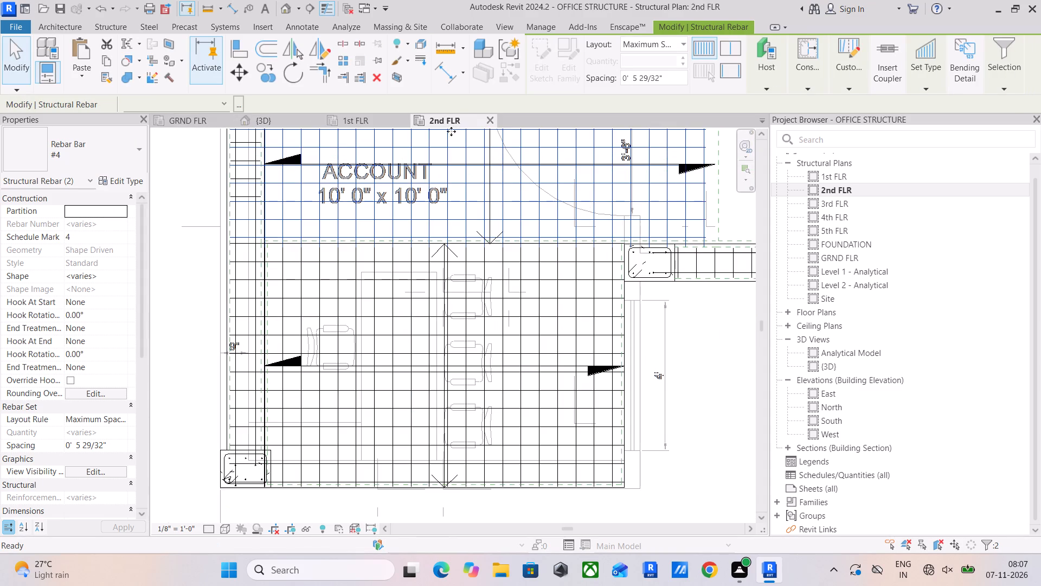
pyautogui.scroll(5, 264, 226)
pyautogui.moveTo(258, 226); pyautogui.dragTo(297, 327, button='middle')
pyautogui.click(272, 275)
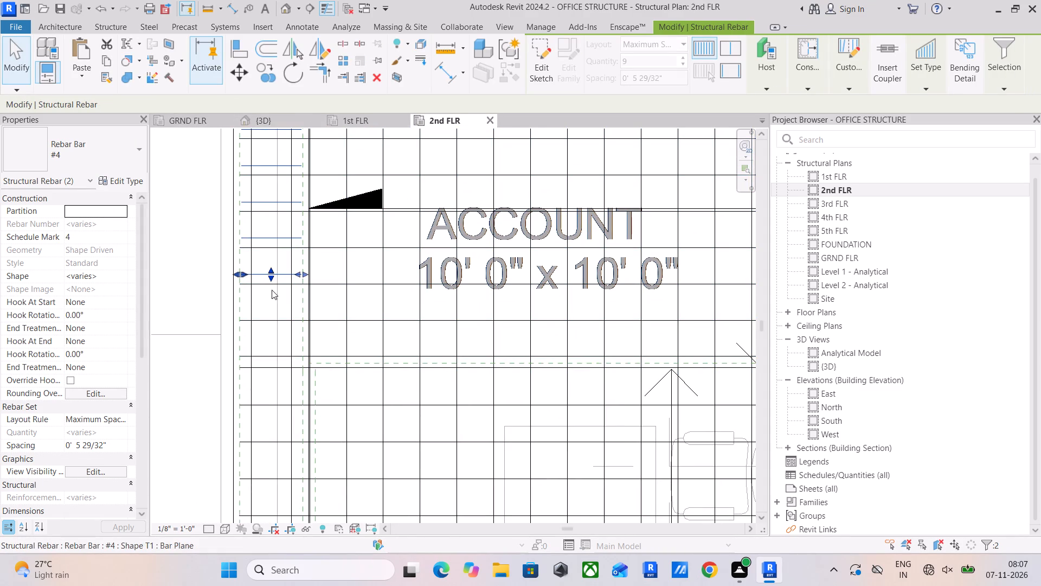
pyautogui.moveTo(270, 275); pyautogui.dragTo(274, 356)
pyautogui.scroll(-4, 286, 248)
pyautogui.moveTo(295, 278); pyautogui.dragTo(295, 306, button='middle')
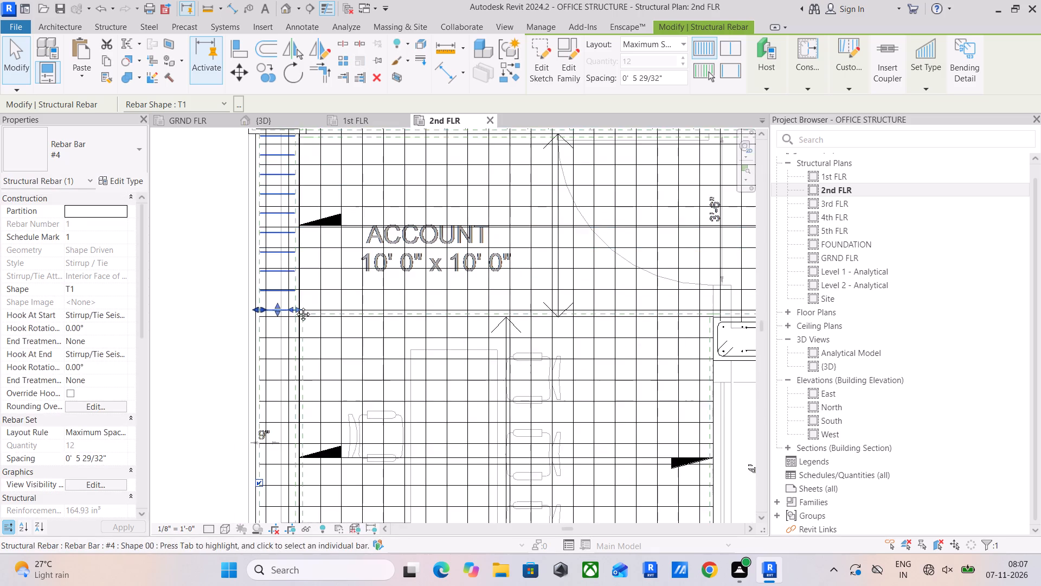
pyautogui.moveTo(295, 306); pyautogui.dragTo(303, 459, button='middle')
pyautogui.scroll(5, 288, 295)
pyautogui.moveTo(284, 262); pyautogui.dragTo(291, 352)
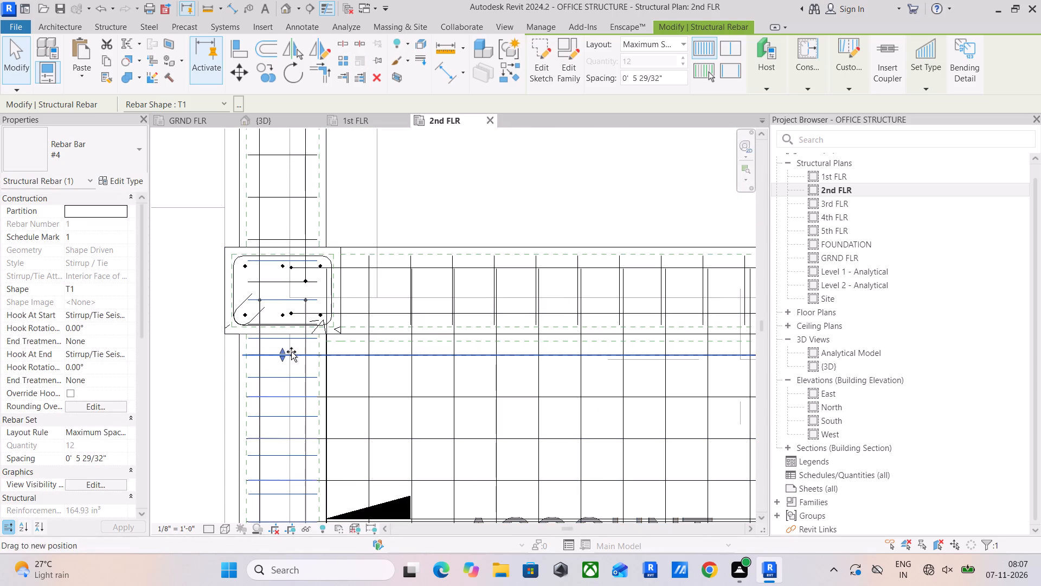
pyautogui.moveTo(291, 352); pyautogui.dragTo(291, 354)
pyautogui.scroll(-6, 308, 362)
pyautogui.click(425, 252)
# Extend the #4 T1 tie set in the beam between Manager Room and Account eastward to align with a slab bar near the beam's end.
pyautogui.scroll(-2, 408, 321)
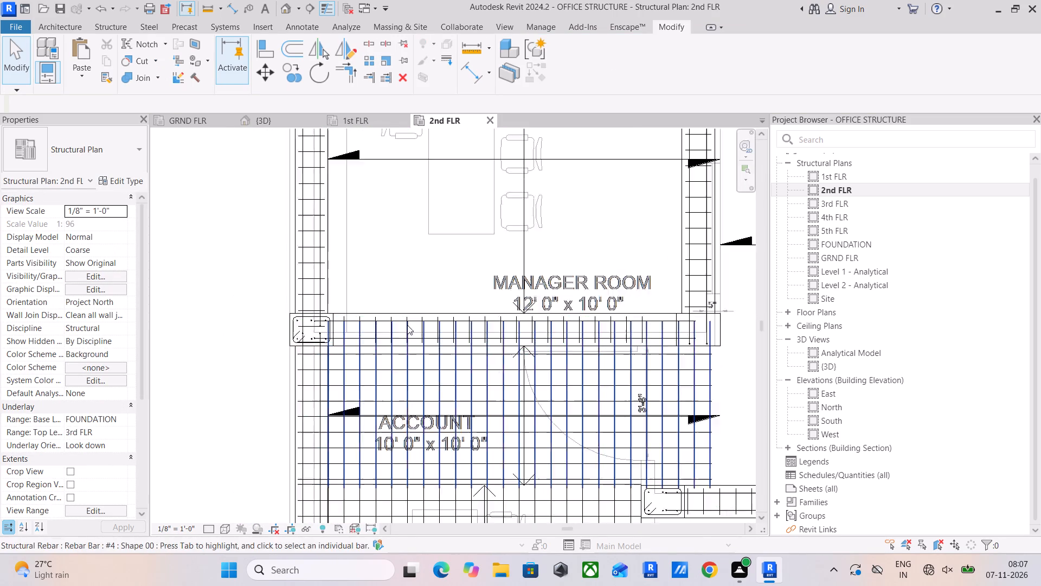
pyautogui.scroll(-3, 407, 325)
pyautogui.moveTo(406, 330); pyautogui.dragTo(398, 294, button='middle')
pyautogui.scroll(11, 375, 302)
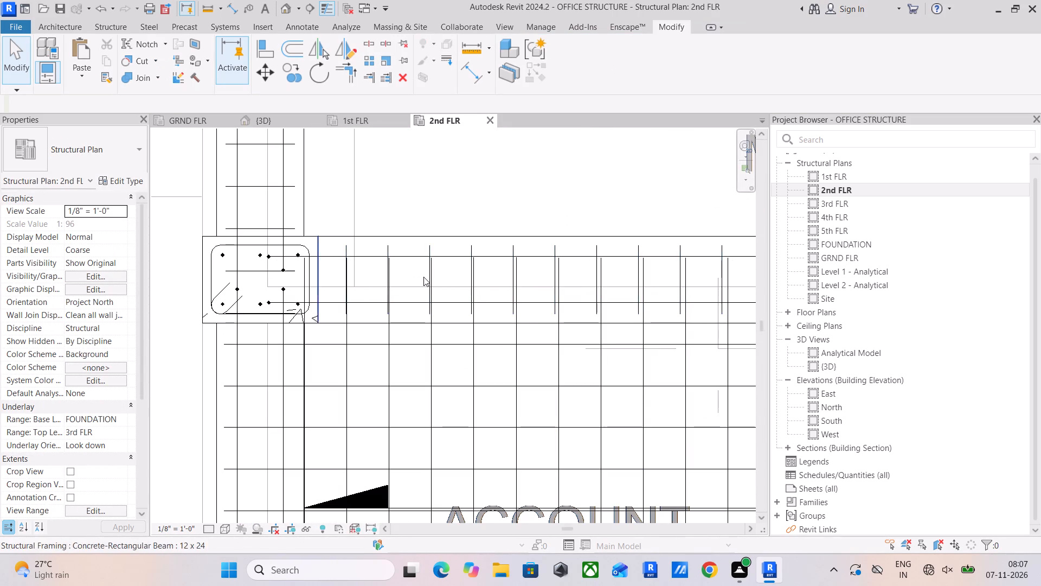
pyautogui.scroll(4, 429, 276)
pyautogui.click(429, 298)
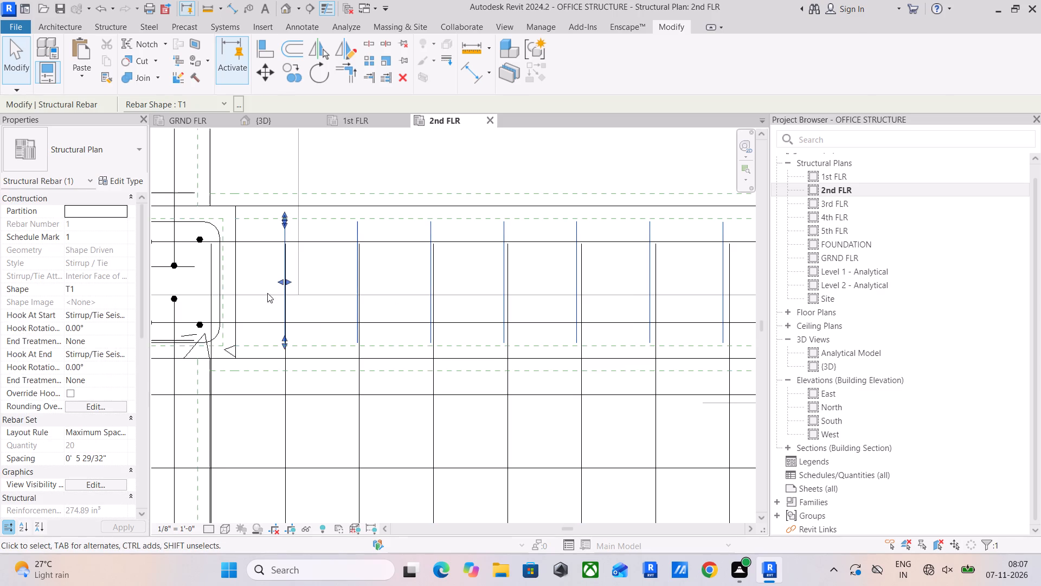
pyautogui.scroll(-10, 552, 286)
pyautogui.moveTo(647, 299); pyautogui.dragTo(368, 319, button='middle')
pyautogui.scroll(1, 394, 321)
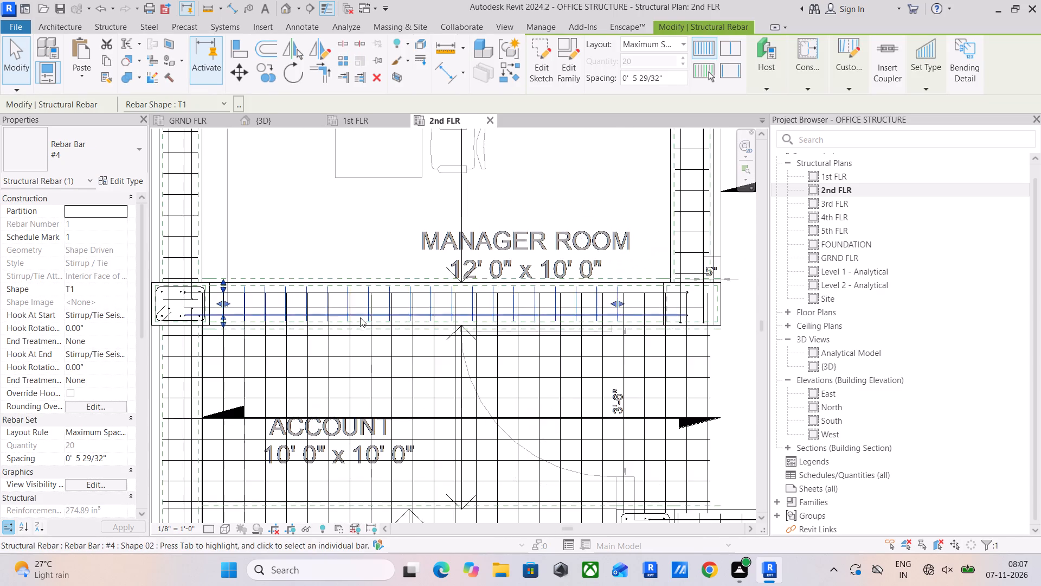
pyautogui.scroll(5, 620, 292)
pyautogui.moveTo(637, 323); pyautogui.dragTo(488, 312, button='middle')
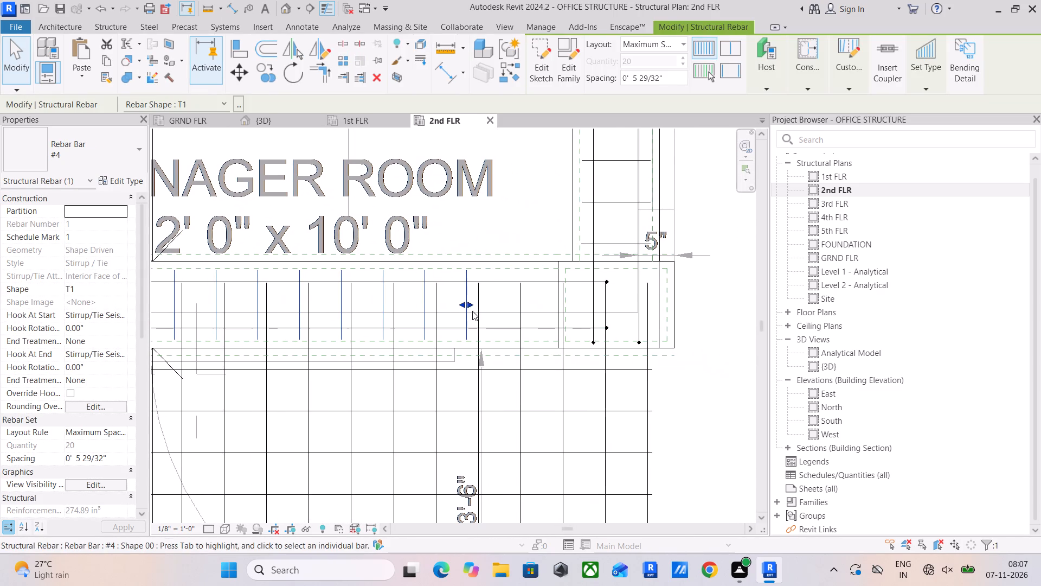
pyautogui.moveTo(473, 305); pyautogui.dragTo(520, 314)
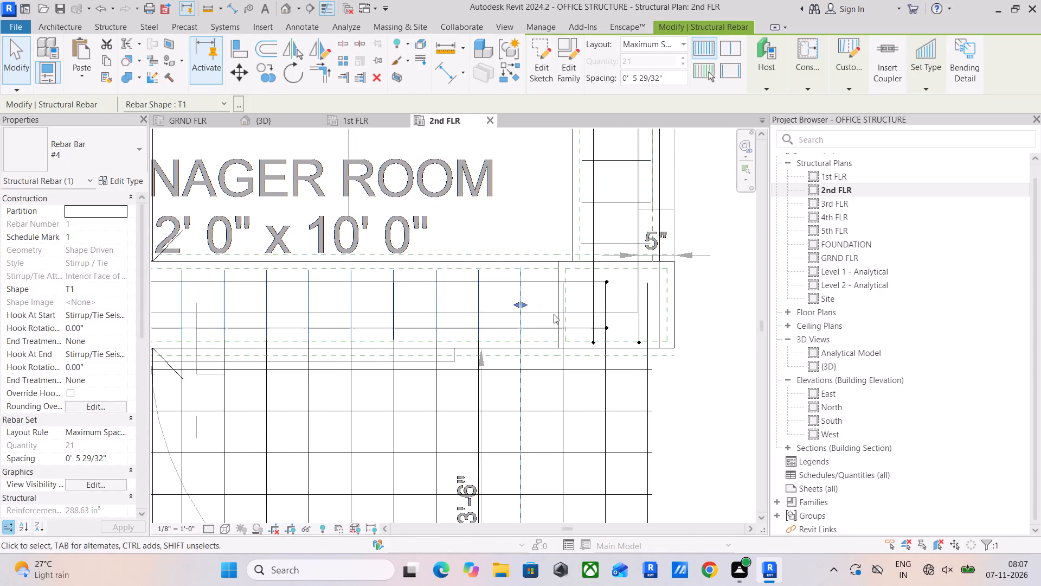
pyautogui.scroll(-3, 571, 327)
pyautogui.moveTo(583, 340); pyautogui.dragTo(545, 272, button='middle')
pyautogui.click(612, 327)
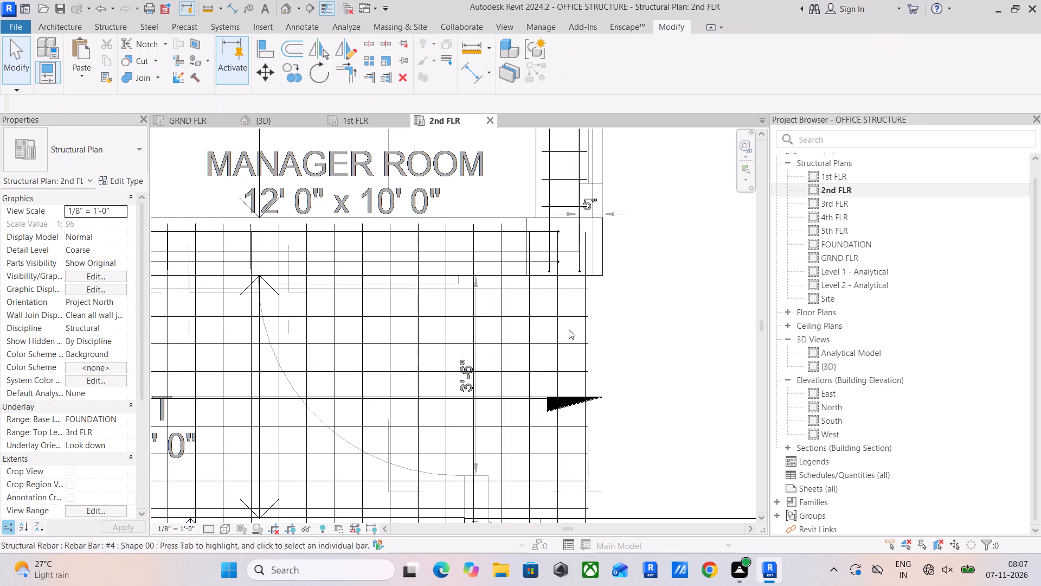
# Align the west end of the #4 T1 tie set with the slab bar in the beam starting at the column southeast of Account.
pyautogui.scroll(-4, 569, 329)
pyautogui.moveTo(569, 329); pyautogui.dragTo(531, 226, button='middle')
pyautogui.scroll(5, 536, 330)
pyautogui.scroll(4, 509, 381)
pyautogui.click(495, 368)
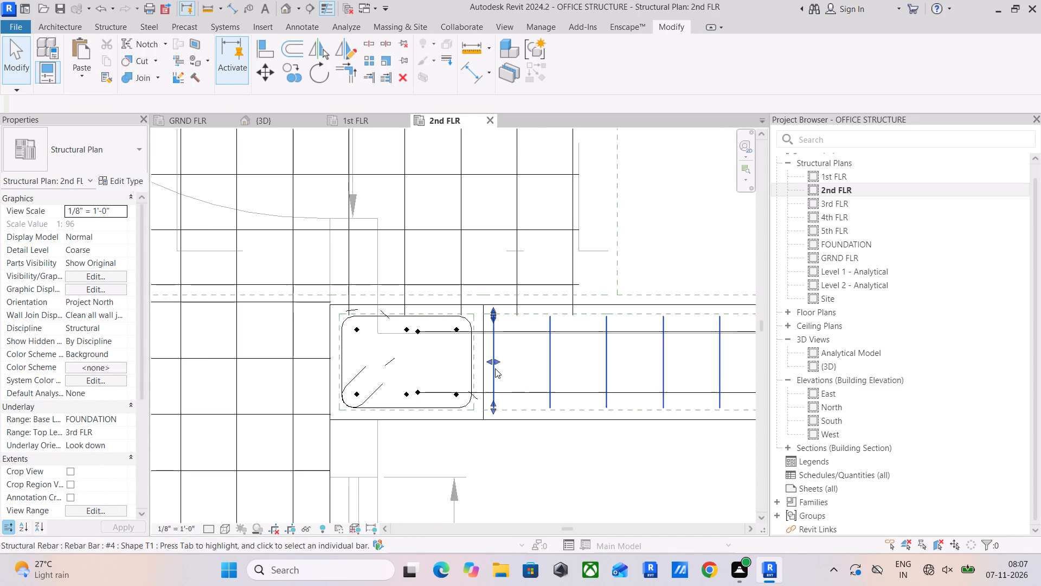
pyautogui.moveTo(498, 362); pyautogui.dragTo(515, 362)
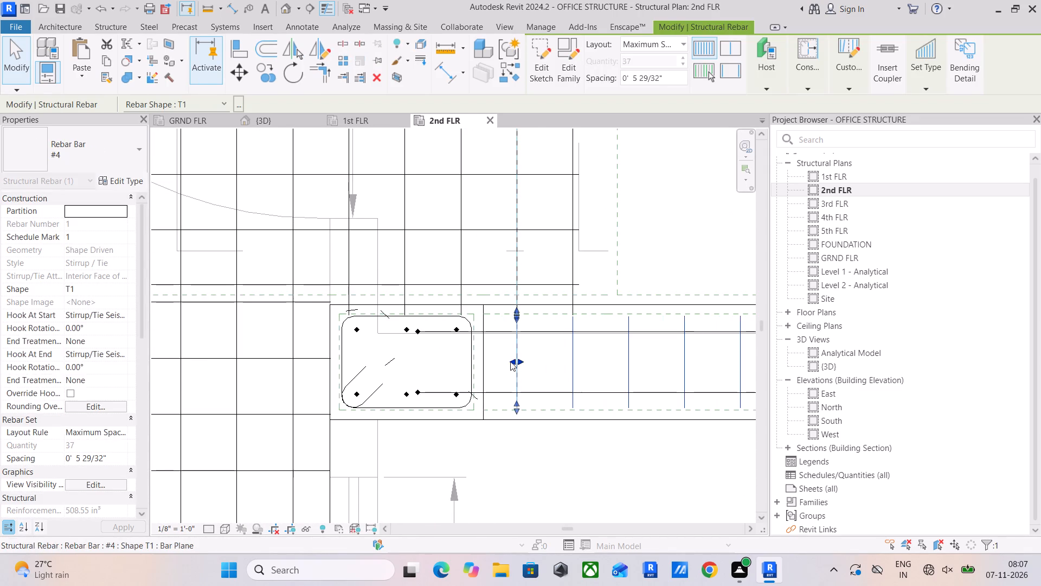
pyautogui.scroll(-5, 510, 361)
pyautogui.moveTo(497, 424); pyautogui.dragTo(527, 303, button='middle')
pyautogui.click(592, 379)
pyautogui.scroll(-1, 567, 363)
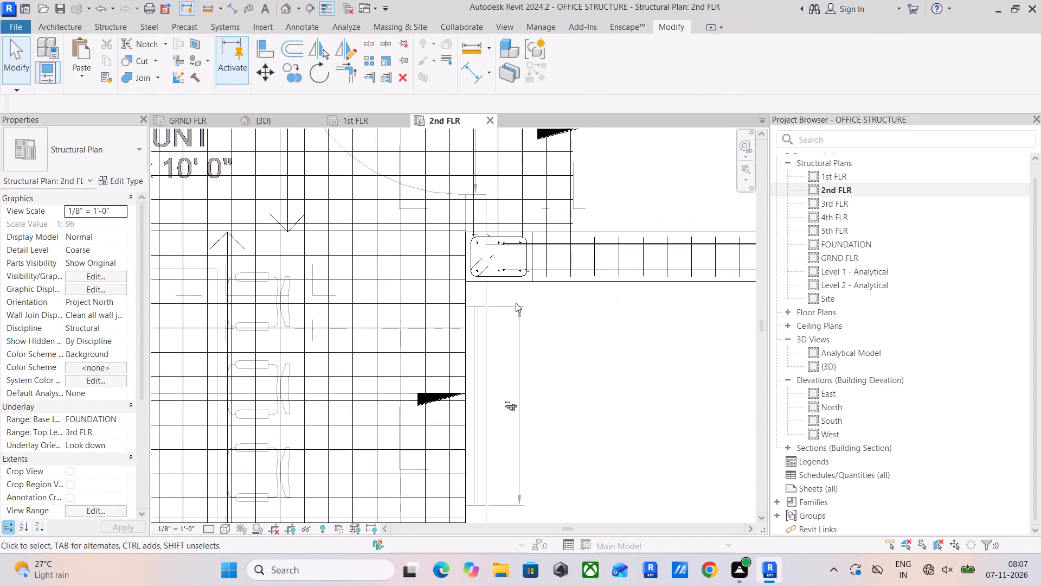
pyautogui.scroll(-5, 518, 312)
pyautogui.moveTo(539, 340); pyautogui.dragTo(550, 290, button='middle')
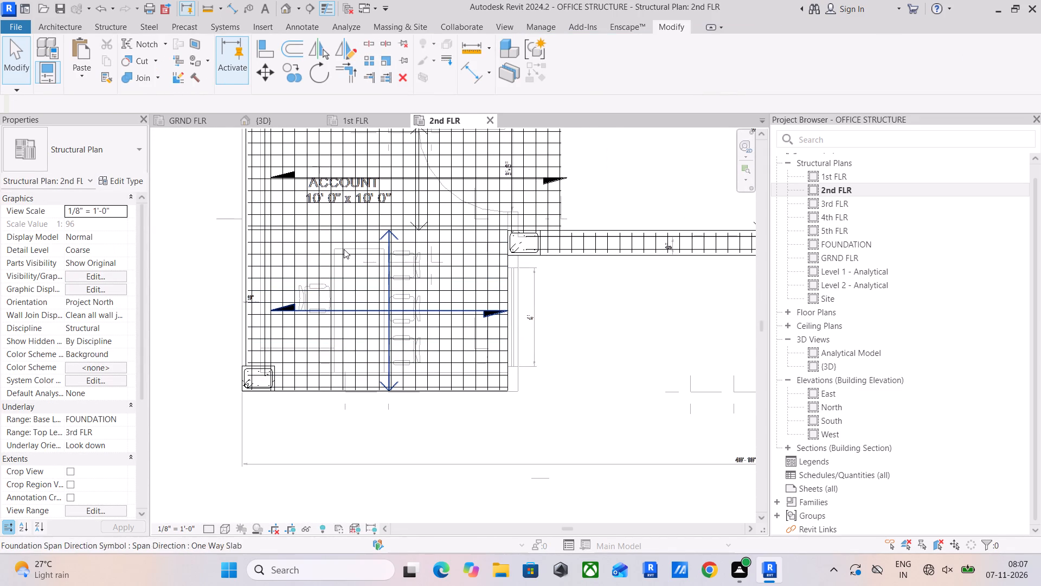
# Copy the two #4 slab rebar sets of the Waiting Area on the 1st FLR plan and paste them aligned to level 2nd FLR.
pyautogui.scroll(-5, 438, 263)
pyautogui.moveTo(483, 263); pyautogui.dragTo(382, 303, button='middle')
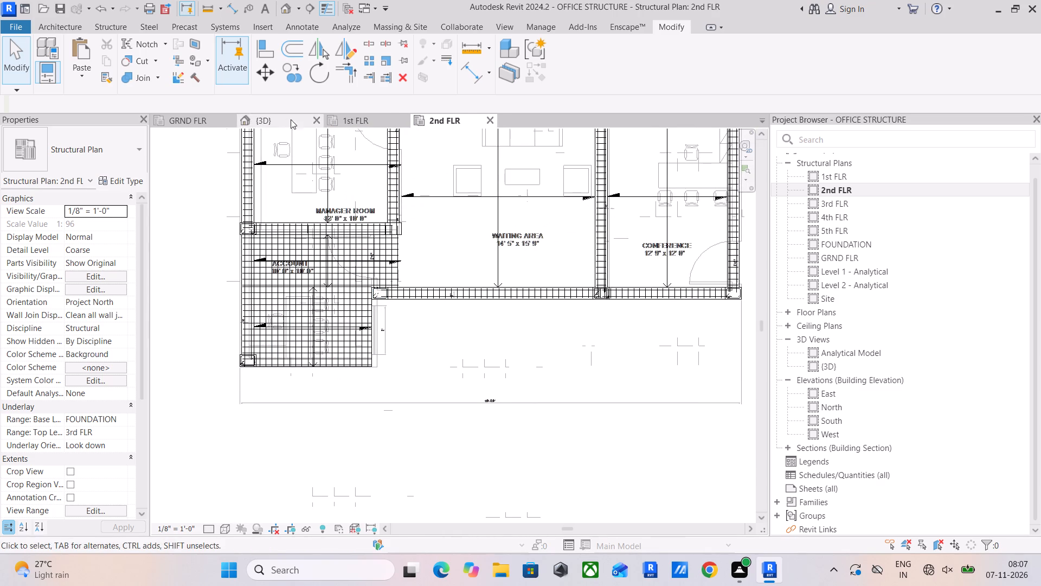
pyautogui.click(358, 122)
pyautogui.scroll(-9, 440, 250)
pyautogui.moveTo(497, 278); pyautogui.dragTo(296, 291, button='middle')
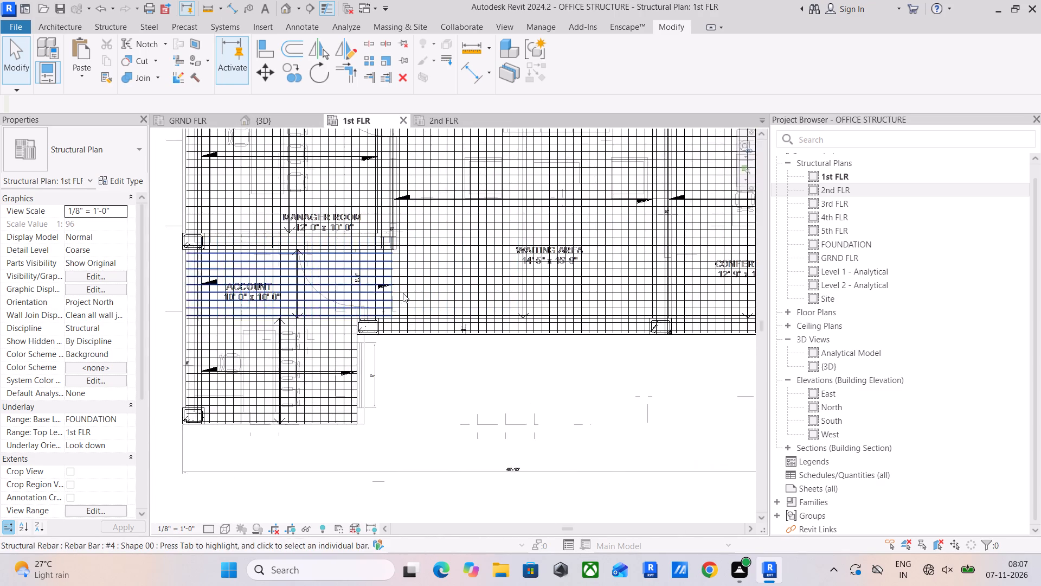
pyautogui.scroll(10, 454, 283)
pyautogui.moveTo(448, 308); pyautogui.dragTo(422, 334)
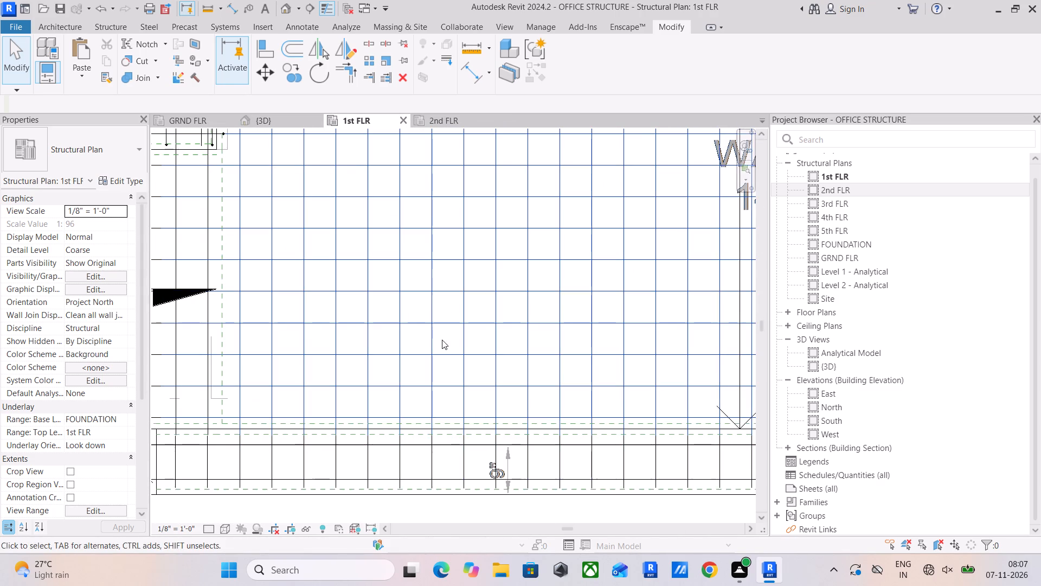
pyautogui.click(105, 63)
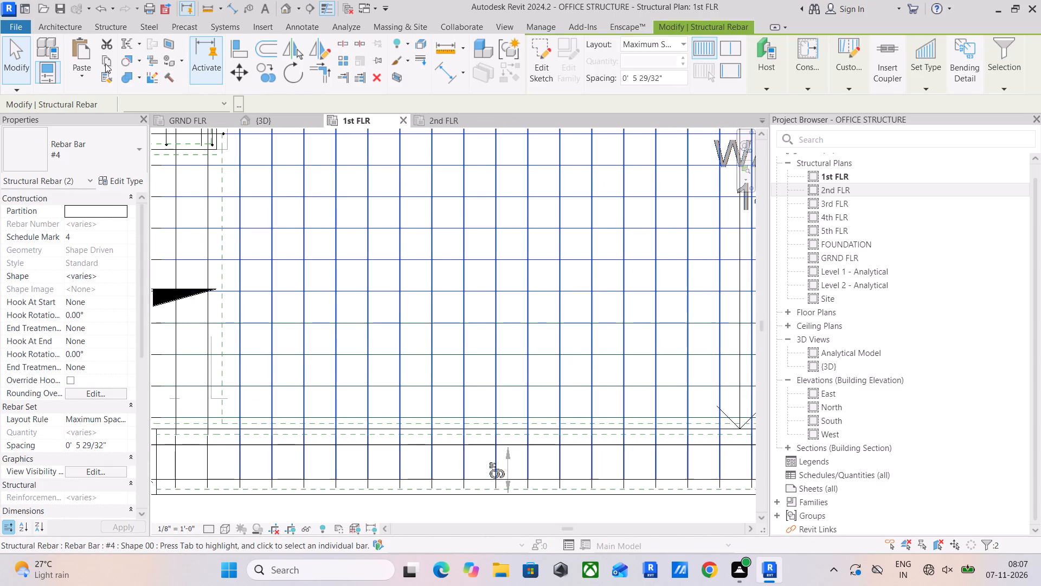
pyautogui.click(92, 72)
pyautogui.click(146, 135)
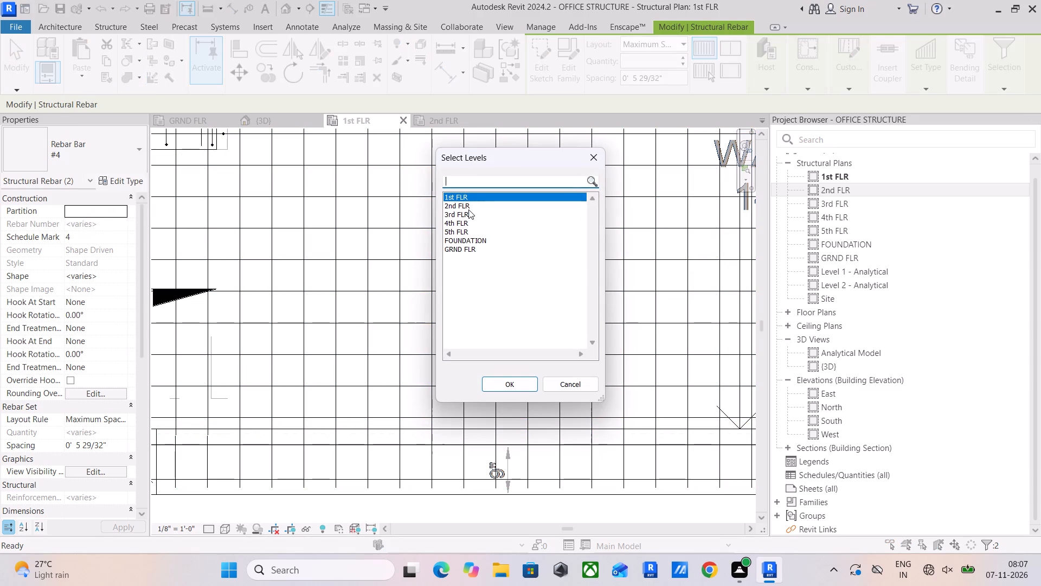
pyautogui.click(465, 202)
pyautogui.click(507, 386)
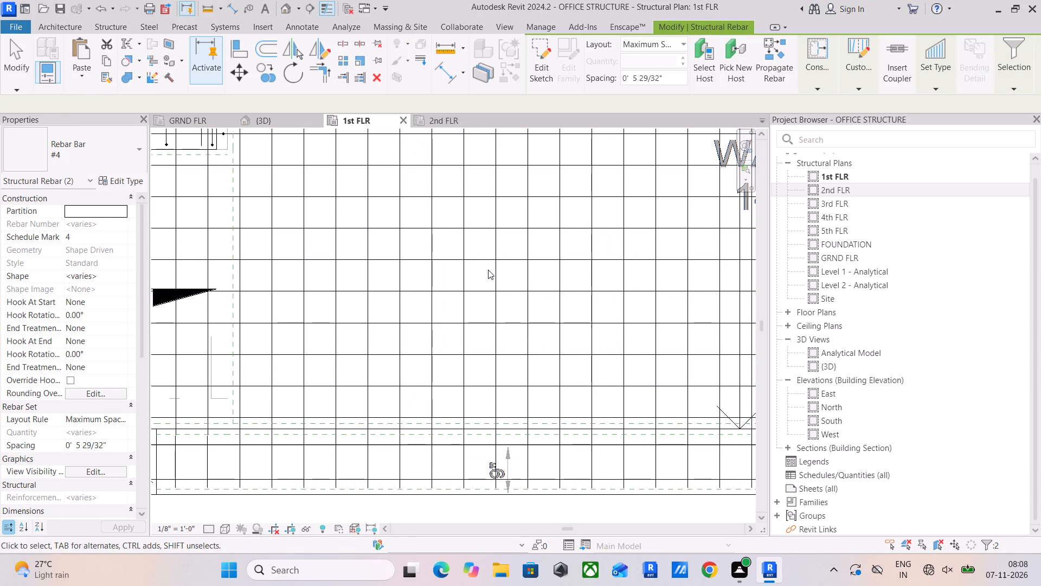
# On the 2nd FLR plan, pull back the east end of the #4 T1 tie set in the beam south of Waiting Area to a slab bar before the column.
pyautogui.click(450, 124)
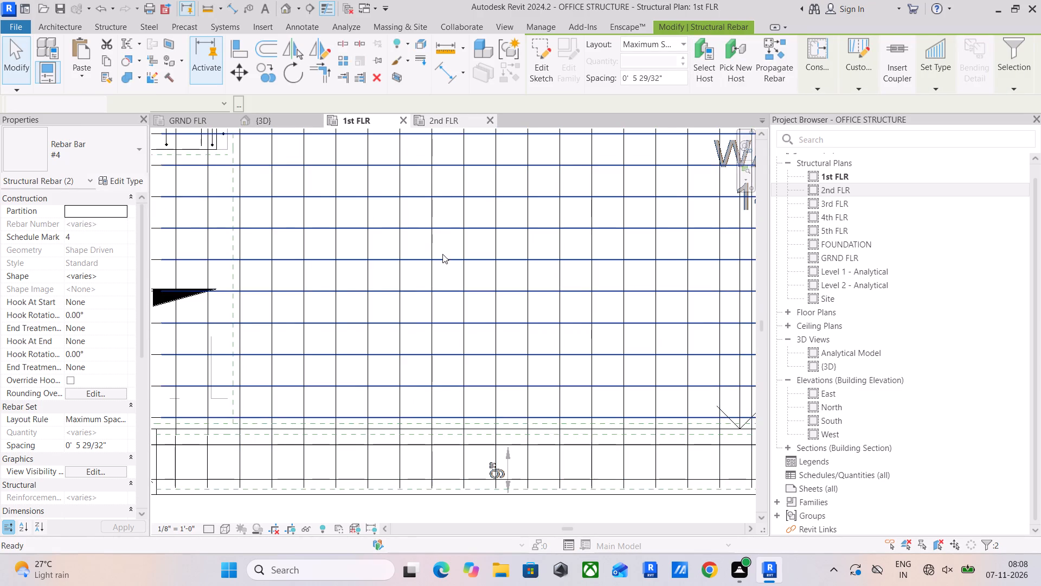
pyautogui.scroll(-5, 442, 254)
pyautogui.moveTo(468, 260); pyautogui.dragTo(446, 309, button='middle')
pyautogui.scroll(12, 439, 319)
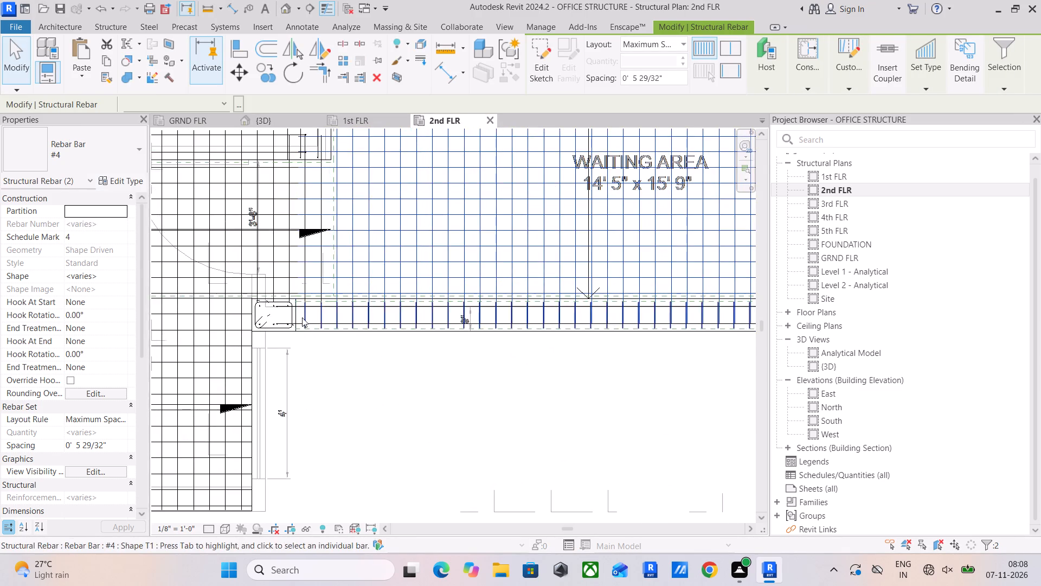
pyautogui.scroll(6, 347, 296)
pyautogui.scroll(6, 339, 339)
pyautogui.click(338, 339)
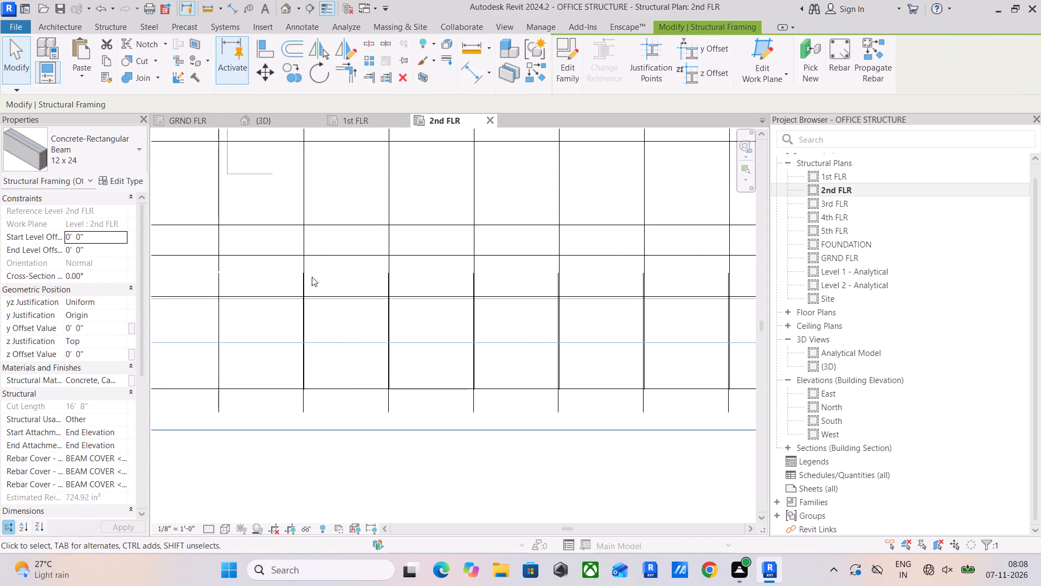
pyautogui.click(221, 317)
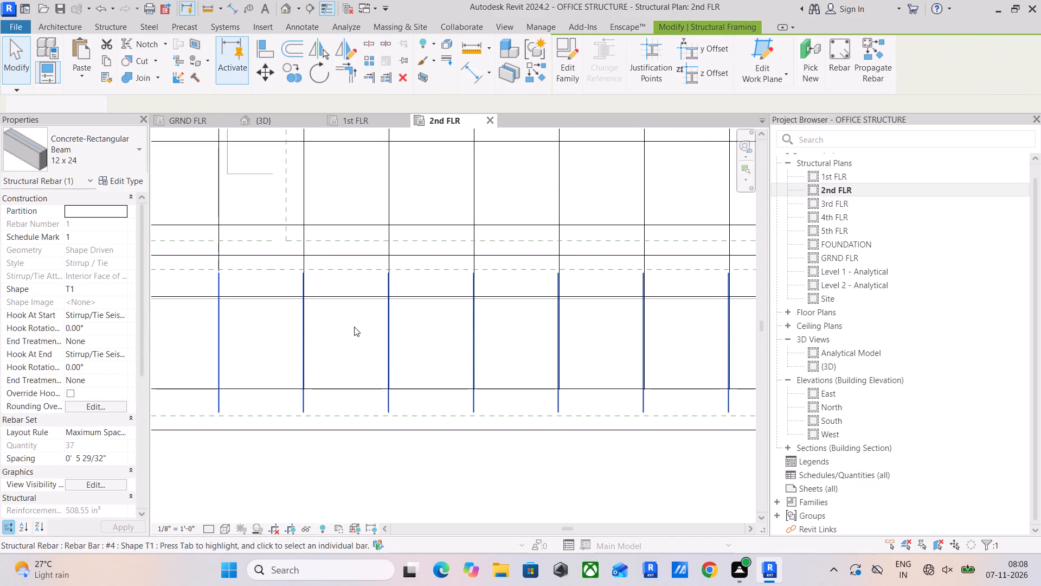
pyautogui.scroll(-7, 415, 294)
pyautogui.moveTo(614, 326); pyautogui.dragTo(182, 329, button='middle')
pyautogui.scroll(-5, 442, 320)
pyautogui.moveTo(532, 320); pyautogui.dragTo(348, 328, button='middle')
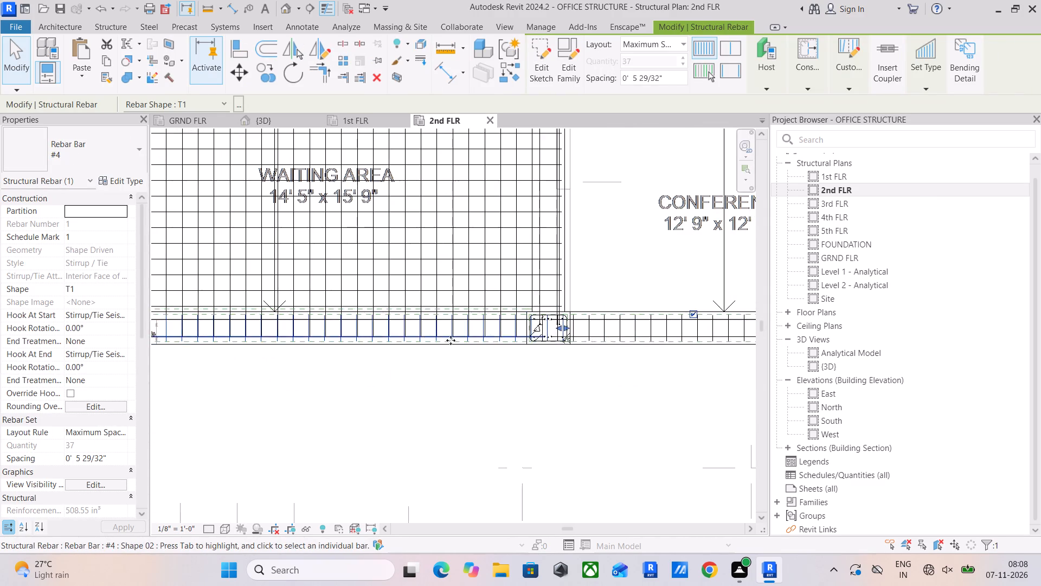
pyautogui.scroll(11, 543, 314)
pyautogui.moveTo(670, 364); pyautogui.dragTo(644, 365)
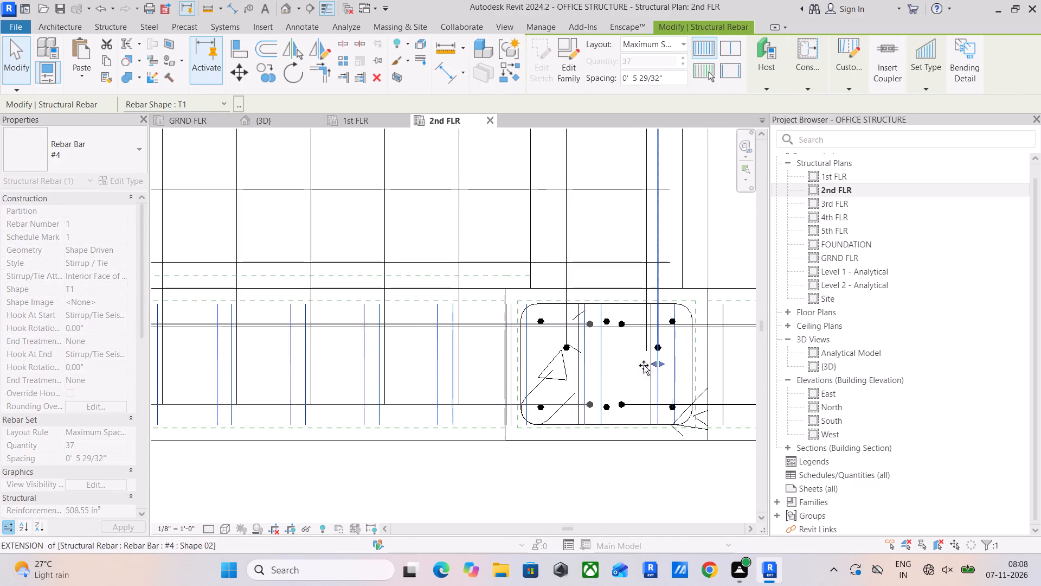
pyautogui.moveTo(644, 365); pyautogui.dragTo(458, 366)
pyautogui.click(401, 358)
pyautogui.scroll(-5, 421, 332)
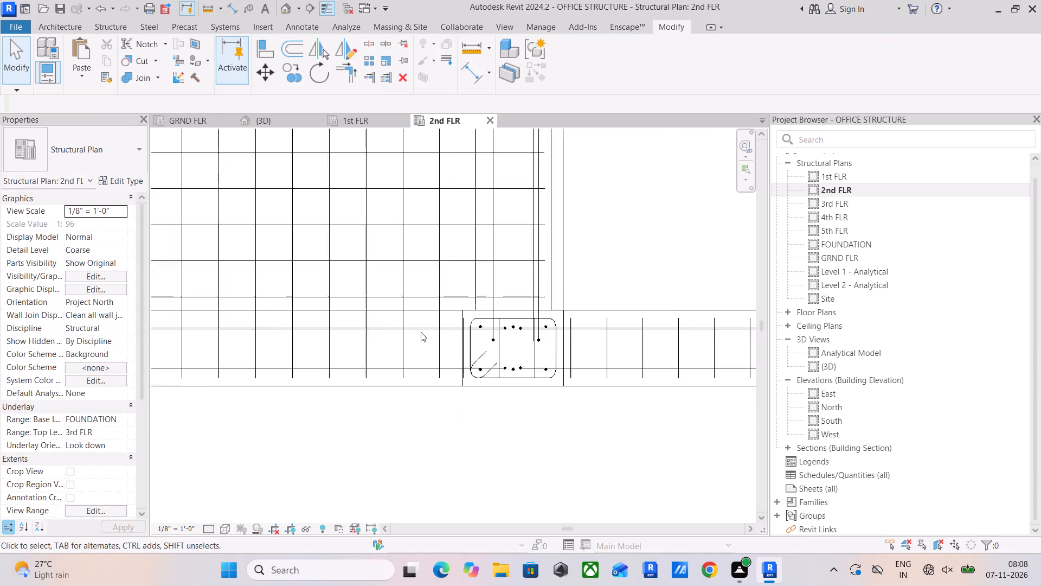
# Examine the ties in the beams around Waiting Area against the slab bars, including the tie set between Waiting Area and Conference.
pyautogui.scroll(-3, 421, 332)
pyautogui.moveTo(464, 336); pyautogui.dragTo(432, 445, button='middle')
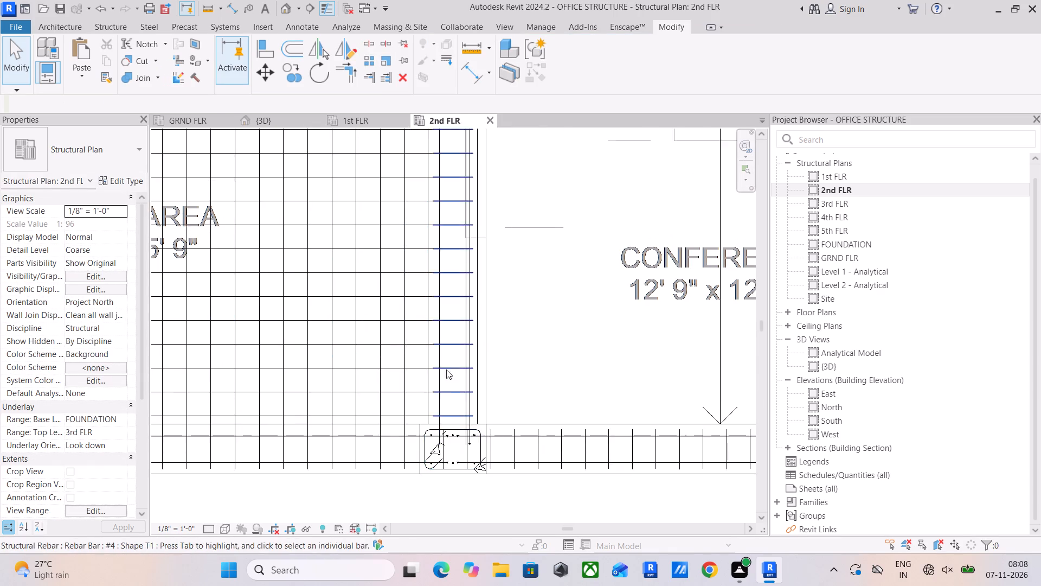
pyautogui.moveTo(445, 369); pyautogui.dragTo(434, 492, button='middle')
pyautogui.scroll(-9, 439, 340)
pyautogui.moveTo(445, 304); pyautogui.dragTo(462, 354, button='middle')
pyautogui.scroll(5, 453, 257)
pyautogui.scroll(10, 462, 207)
pyautogui.scroll(-2, 470, 196)
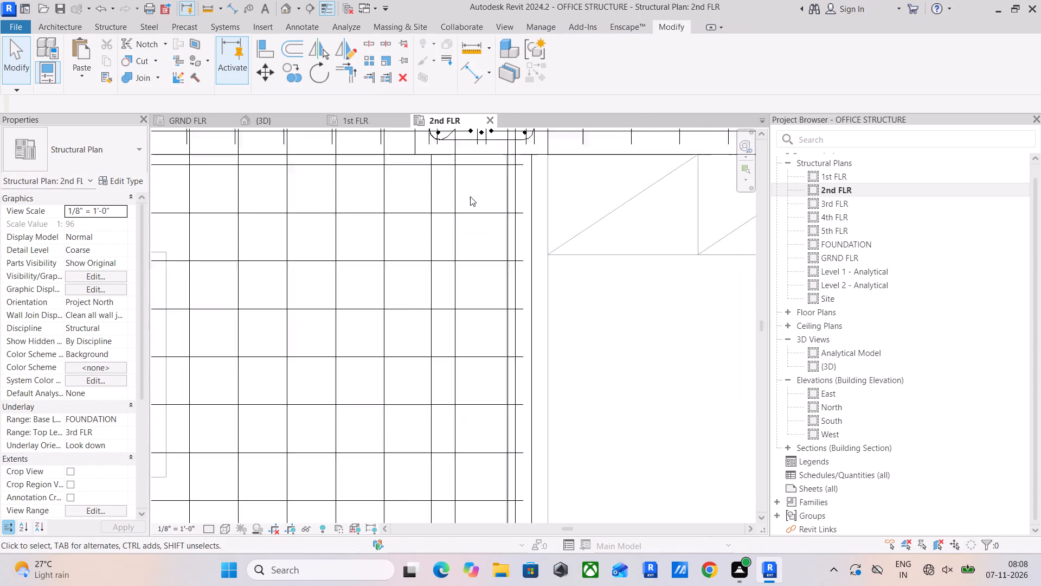
pyautogui.scroll(-8, 470, 196)
pyautogui.click(474, 240)
pyautogui.scroll(-3, 349, 293)
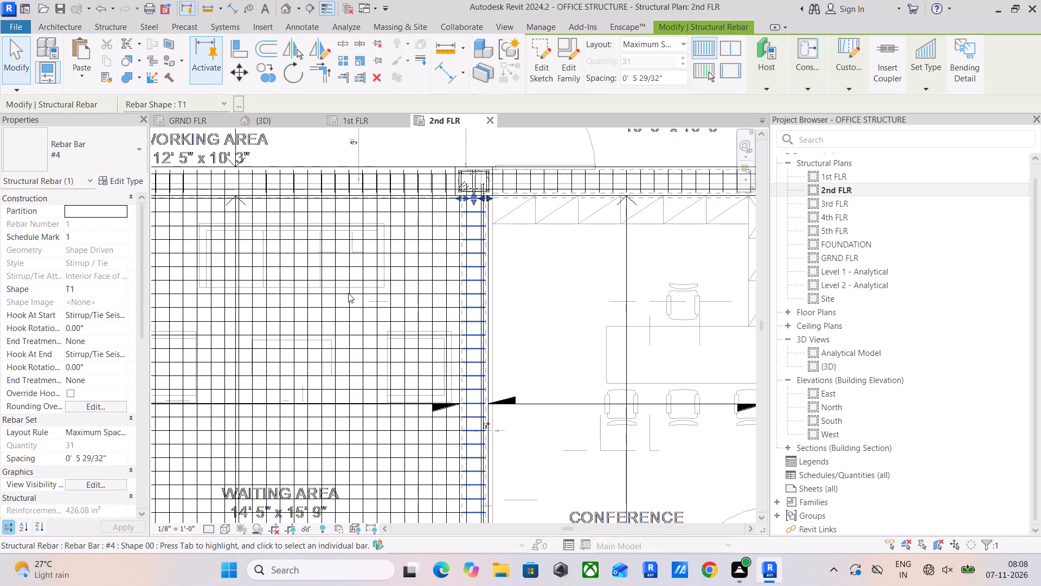
pyautogui.scroll(-2, 348, 293)
pyautogui.moveTo(348, 293); pyautogui.dragTo(504, 288, button='middle')
pyautogui.scroll(5, 337, 260)
pyautogui.scroll(5, 288, 249)
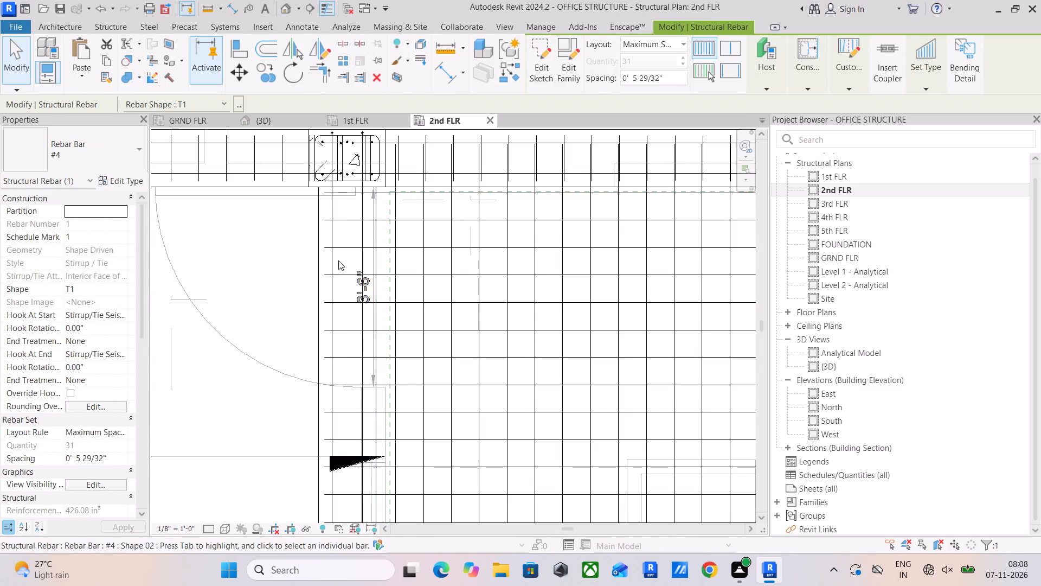
pyautogui.moveTo(296, 310); pyautogui.dragTo(297, 170, button='middle')
pyautogui.scroll(1, 297, 200)
pyautogui.scroll(-5, 285, 311)
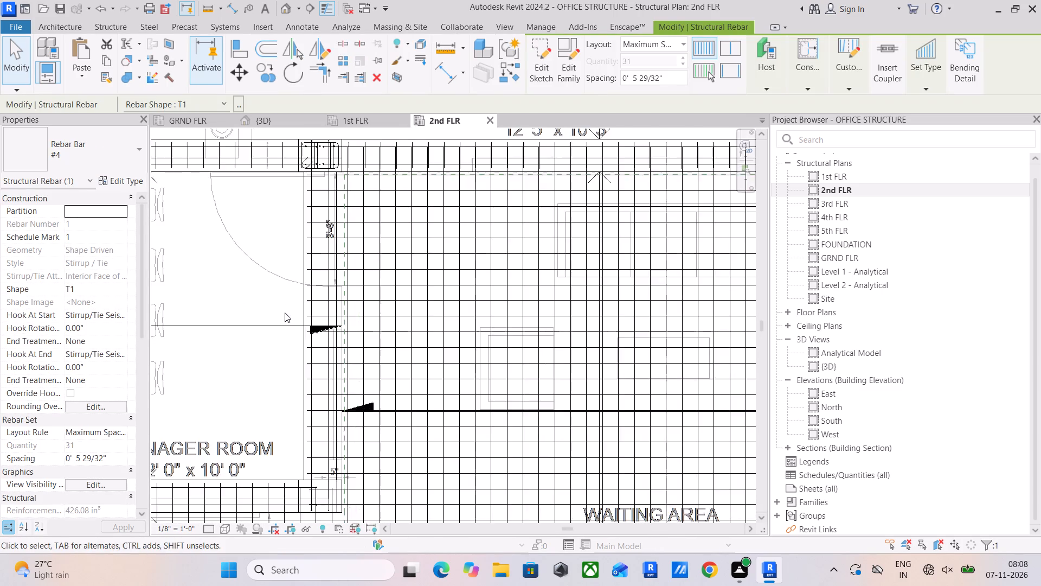
pyautogui.moveTo(285, 313); pyautogui.dragTo(316, 198, button='middle')
pyautogui.scroll(-5, 314, 324)
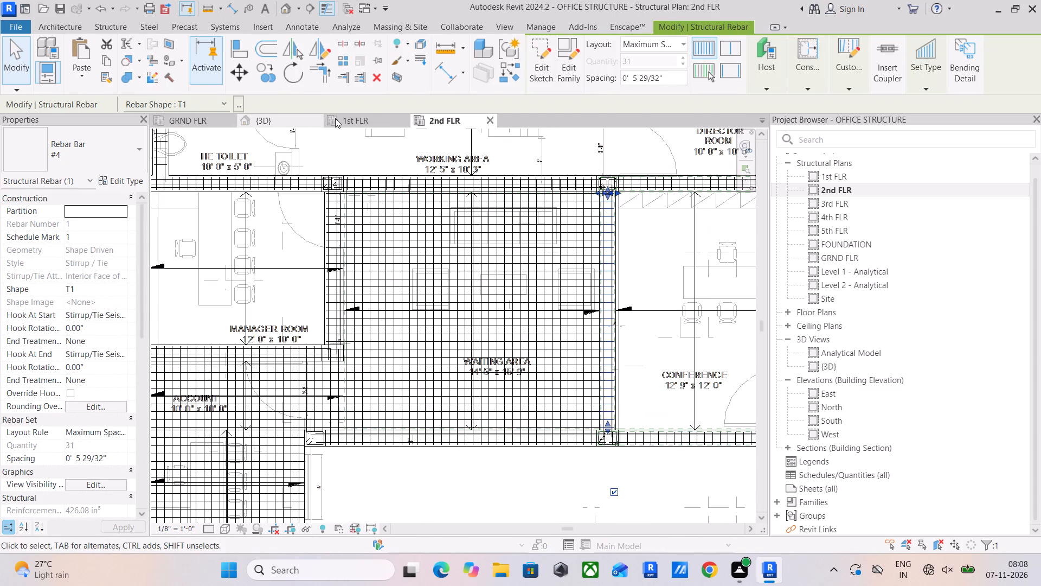
# Copy the two #4 slab rebar sets of the Conference area on the 1st FLR plan and paste them aligned to level 2nd FLR.
pyautogui.click(335, 118)
pyautogui.scroll(-11, 525, 229)
pyautogui.moveTo(547, 238); pyautogui.dragTo(247, 310, button='middle')
pyautogui.scroll(11, 430, 324)
pyautogui.moveTo(430, 300); pyautogui.dragTo(410, 333)
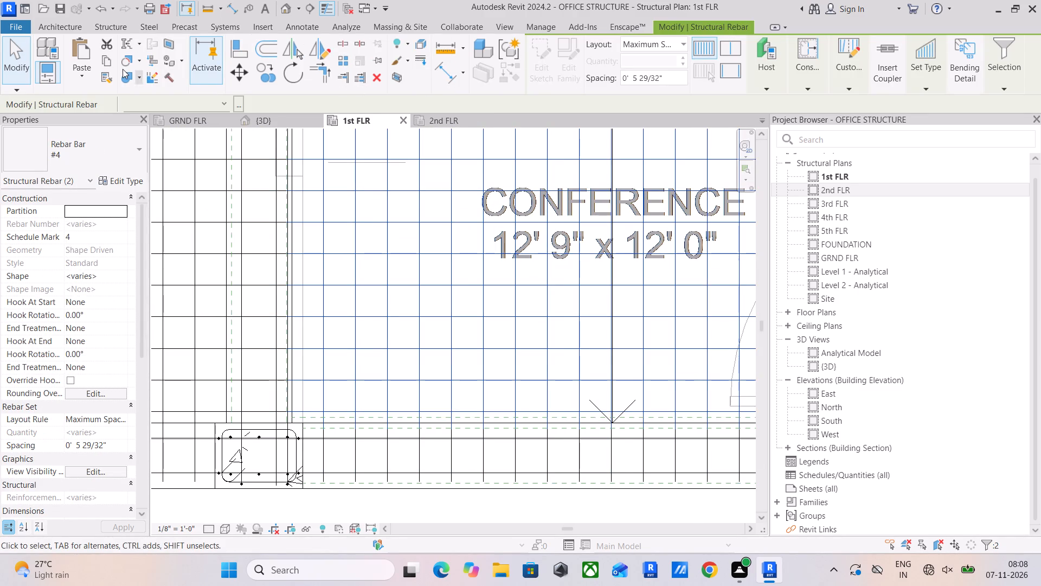
pyautogui.click(108, 65)
pyautogui.click(81, 75)
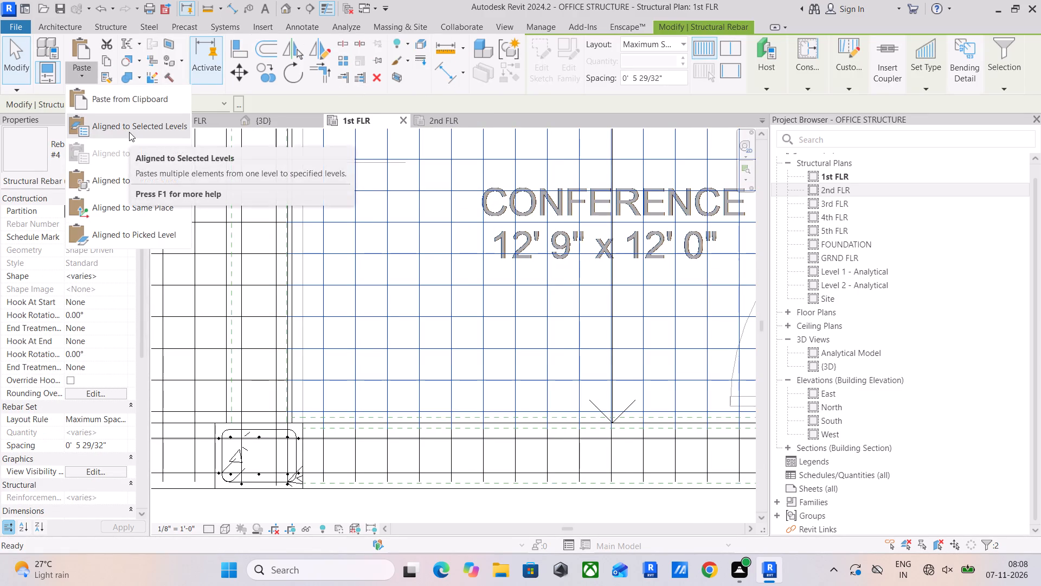
pyautogui.click(129, 132)
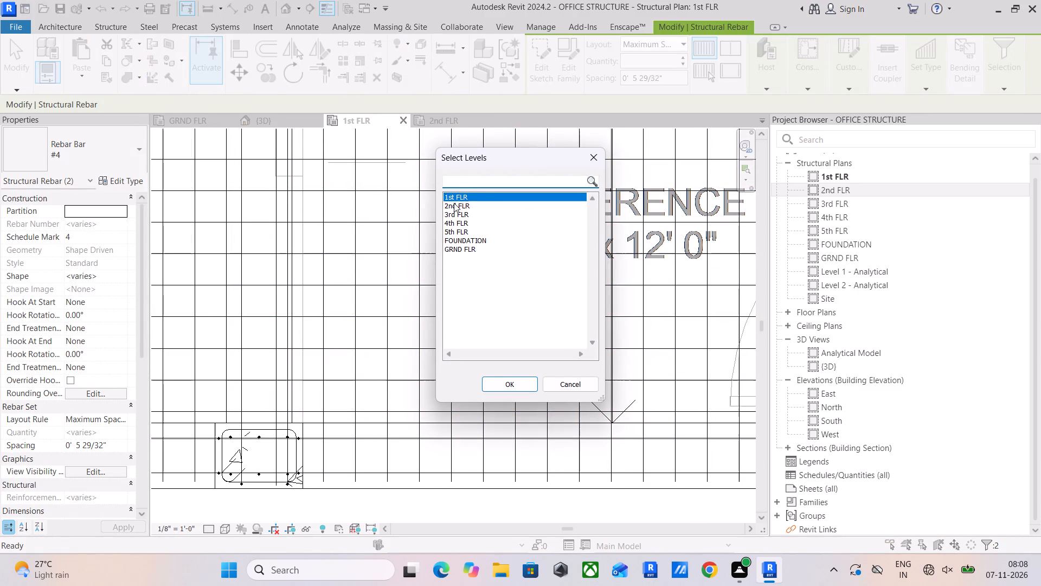
pyautogui.click(454, 203)
pyautogui.click(498, 381)
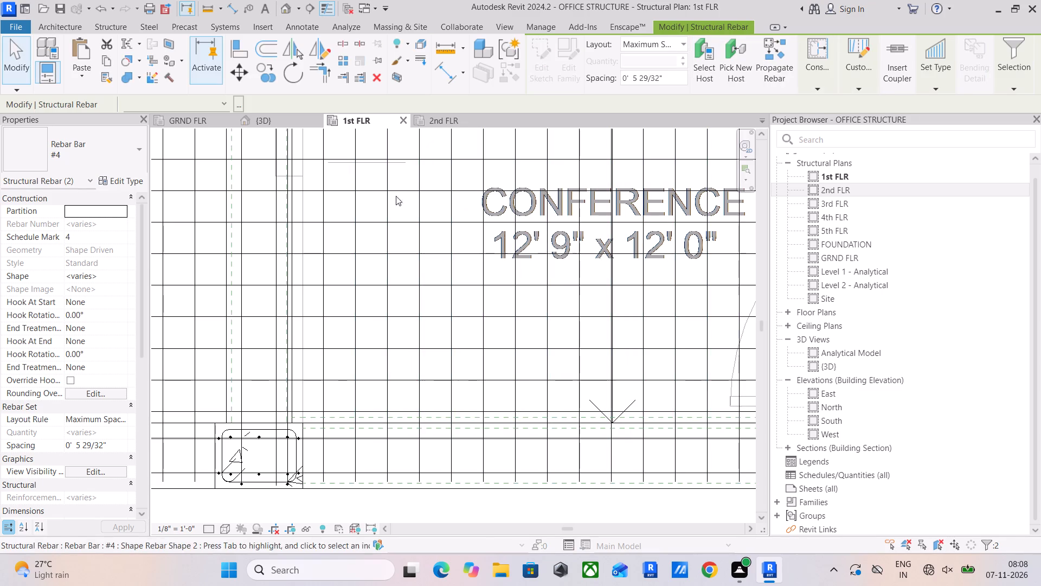
# On the 2nd FLR plan, align the west end of the #4 T1 tie set in the beam north of Conference with the first slab bar past the column.
pyautogui.click(451, 124)
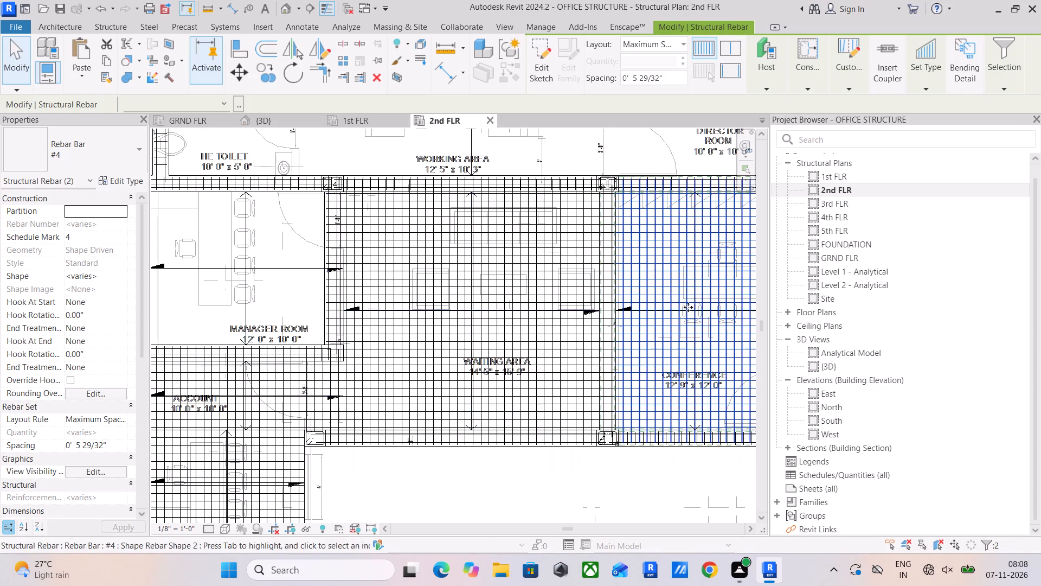
pyautogui.scroll(6, 657, 302)
pyautogui.moveTo(625, 305); pyautogui.dragTo(455, 509, button='middle')
pyautogui.scroll(4, 440, 265)
pyautogui.scroll(4, 358, 232)
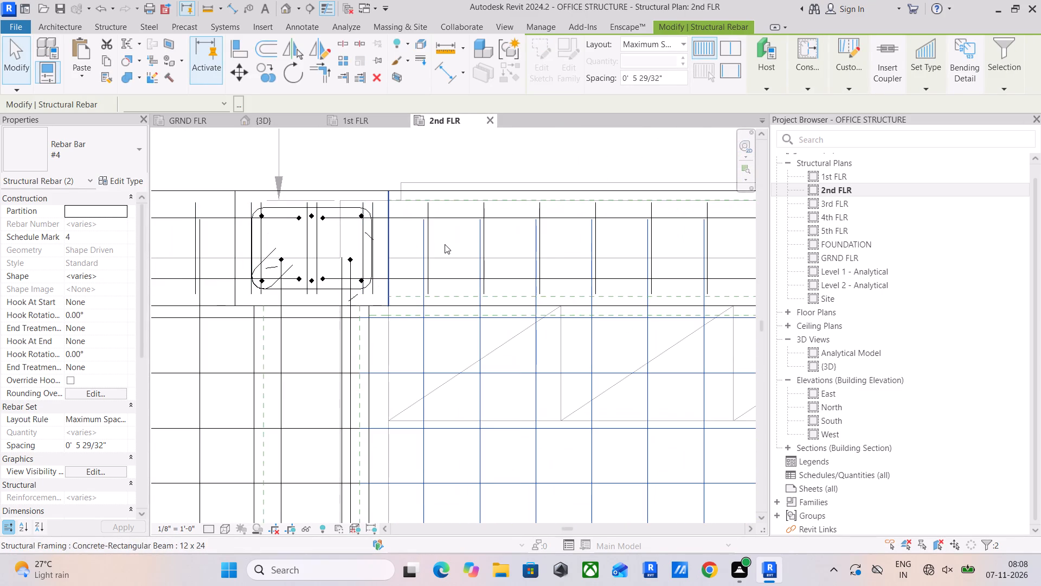
pyautogui.click(445, 241)
pyautogui.click(432, 241)
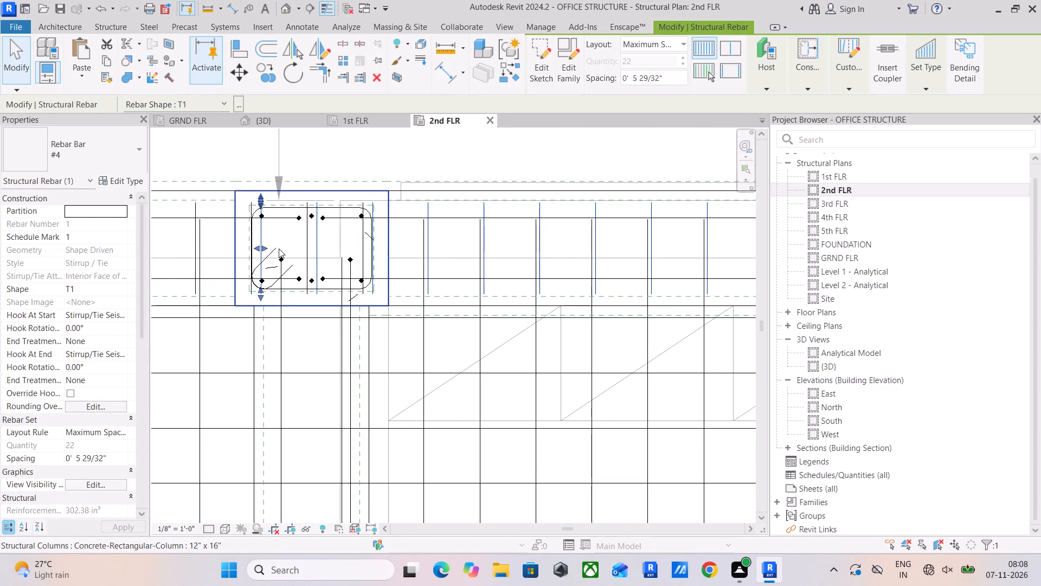
pyautogui.moveTo(262, 247); pyautogui.dragTo(419, 273)
pyautogui.scroll(-3, 513, 249)
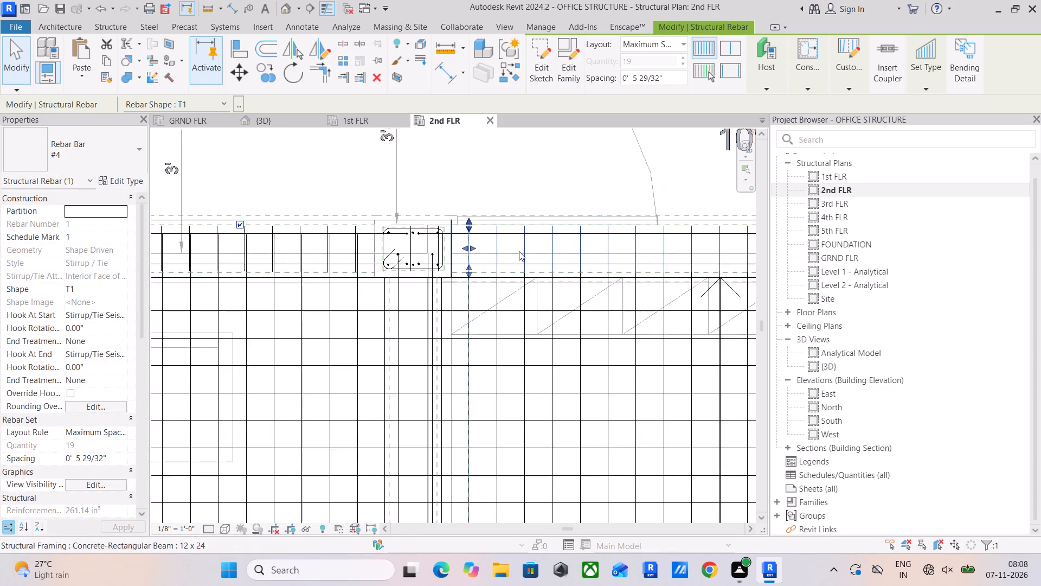
pyautogui.scroll(-6, 519, 251)
pyautogui.moveTo(625, 267); pyautogui.dragTo(320, 302, button='middle')
pyautogui.scroll(11, 518, 291)
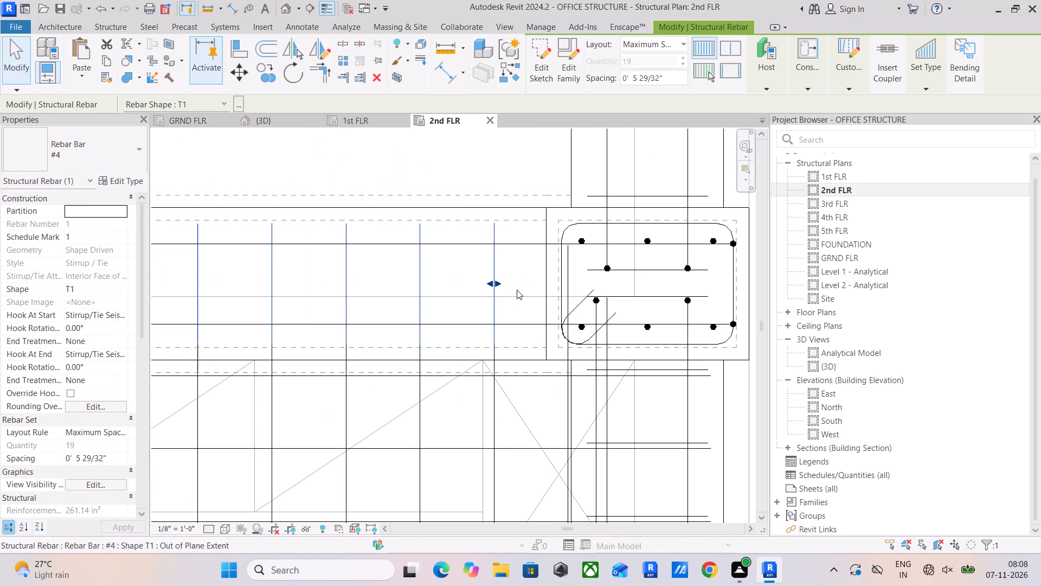
pyautogui.click(464, 270)
# Shorten the north end of the #4 T1 tie set in the beam east of Conference to align with the slab bar just south of the column.
pyautogui.scroll(-10, 414, 322)
pyautogui.scroll(6, 464, 351)
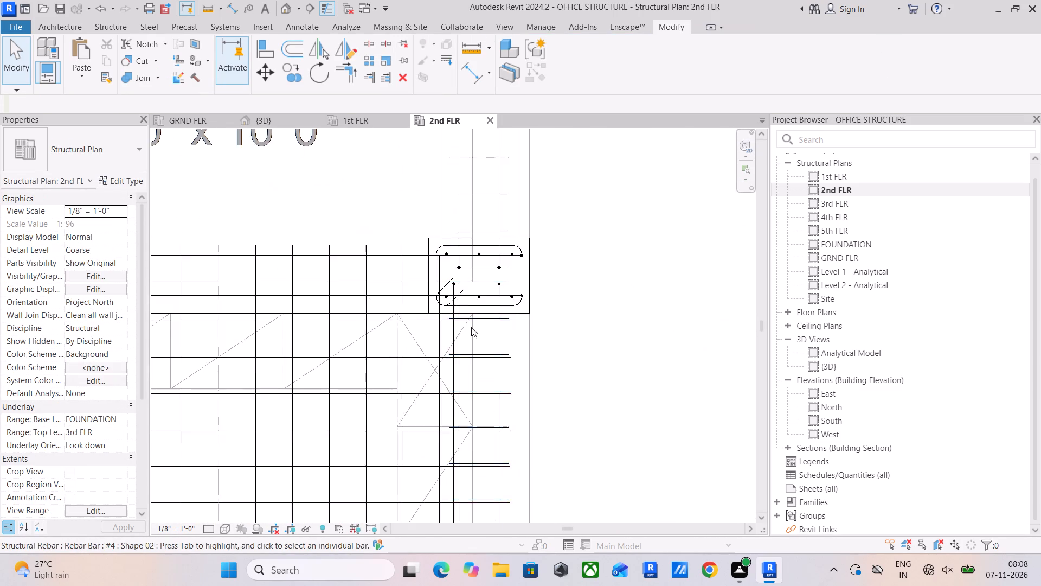
pyautogui.scroll(3, 471, 327)
pyautogui.click(477, 314)
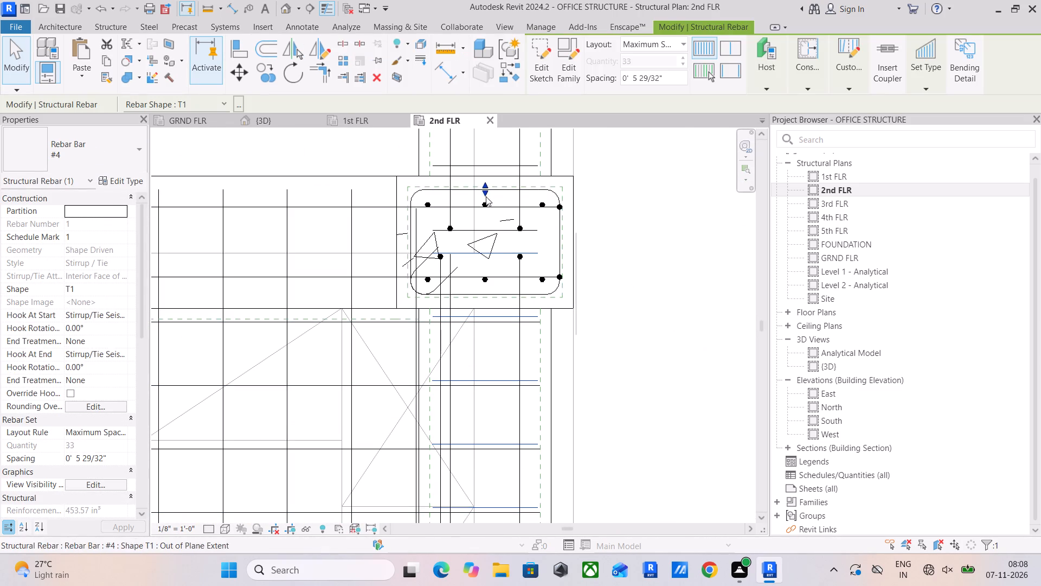
pyautogui.moveTo(484, 193); pyautogui.dragTo(489, 326)
pyautogui.scroll(-5, 489, 326)
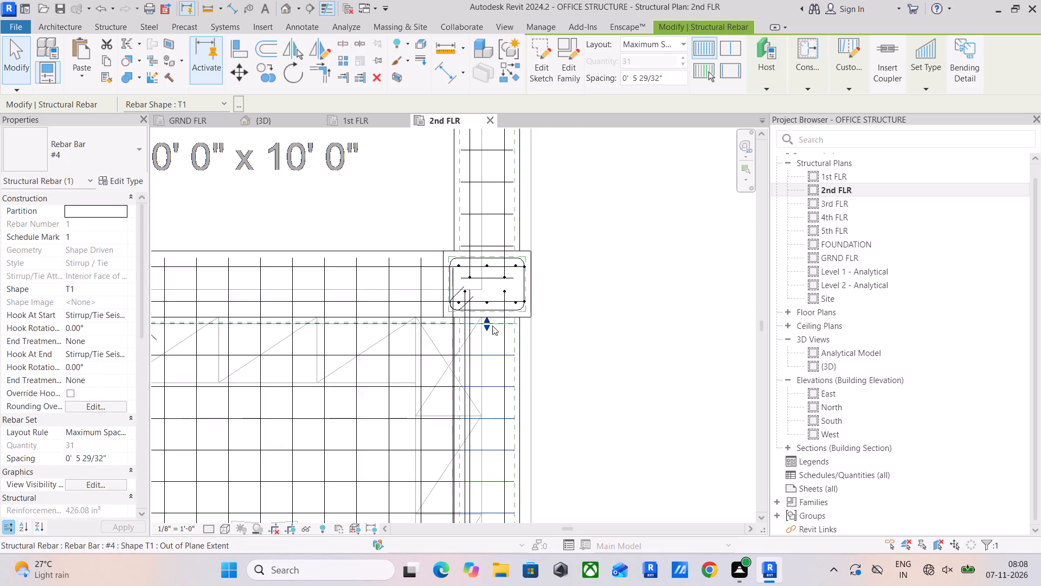
pyautogui.scroll(-6, 492, 326)
pyautogui.moveTo(498, 343); pyautogui.dragTo(568, 95, button='middle')
pyautogui.moveTo(550, 477); pyautogui.dragTo(573, 335, button='middle')
pyautogui.scroll(6, 578, 348)
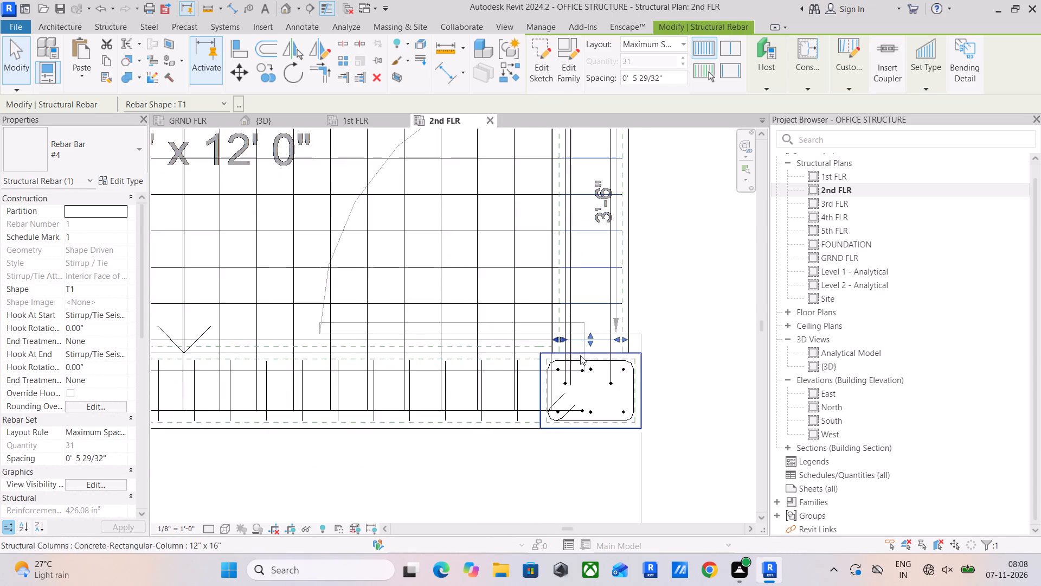
pyautogui.scroll(11, 580, 355)
pyautogui.click(597, 221)
# Shorten the east end of the #4 T1 tie set in the beam north of Waiting Area to the last slab bar before the column.
pyautogui.scroll(-2, 597, 221)
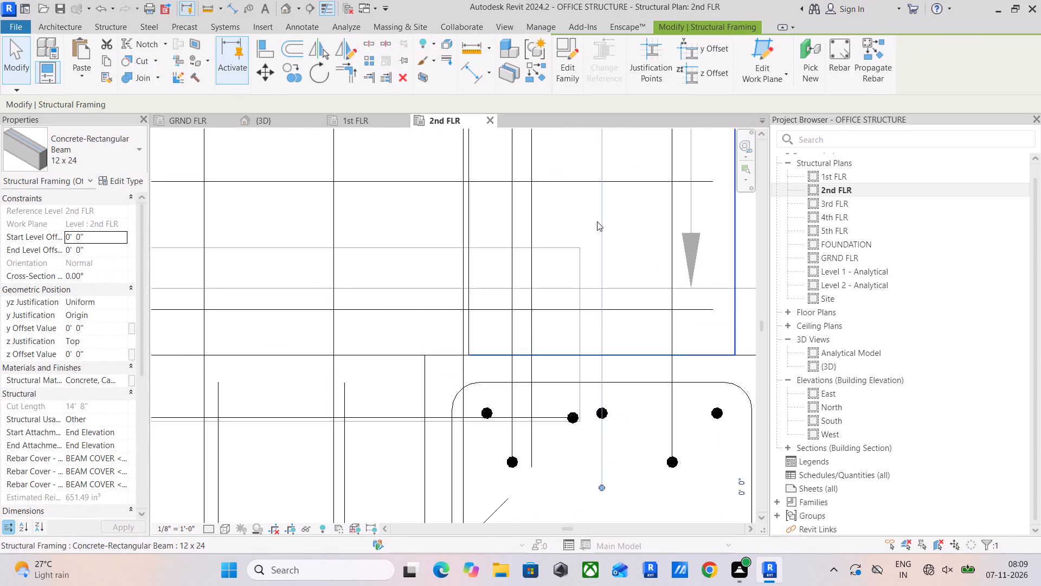
pyautogui.scroll(-14, 597, 221)
pyautogui.moveTo(598, 245); pyautogui.dragTo(659, 482, button='middle')
pyautogui.scroll(-5, 558, 339)
pyautogui.moveTo(507, 326); pyautogui.dragTo(549, 459, button='middle')
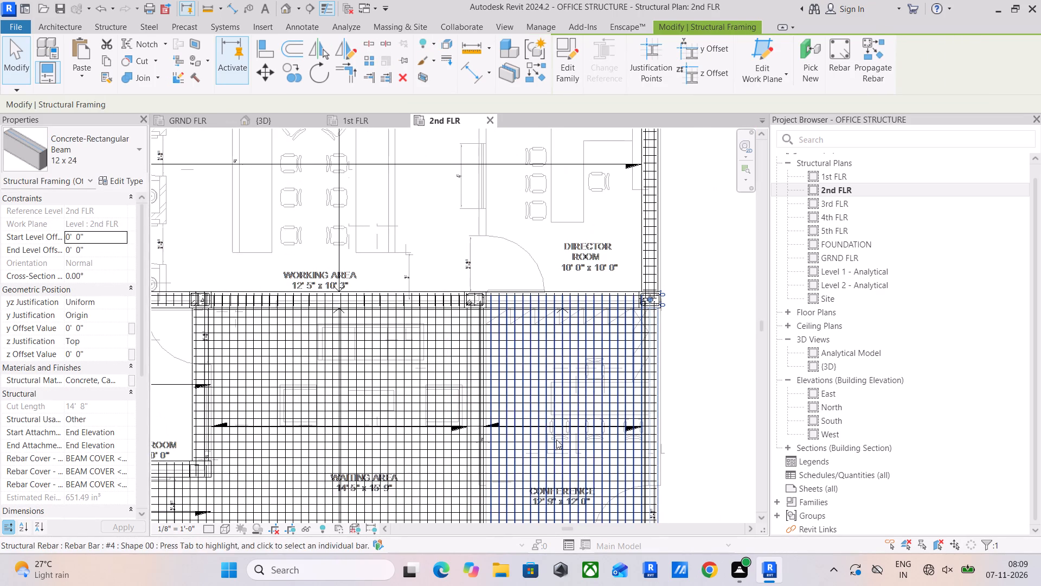
pyautogui.scroll(5, 362, 322)
pyautogui.scroll(14, 545, 285)
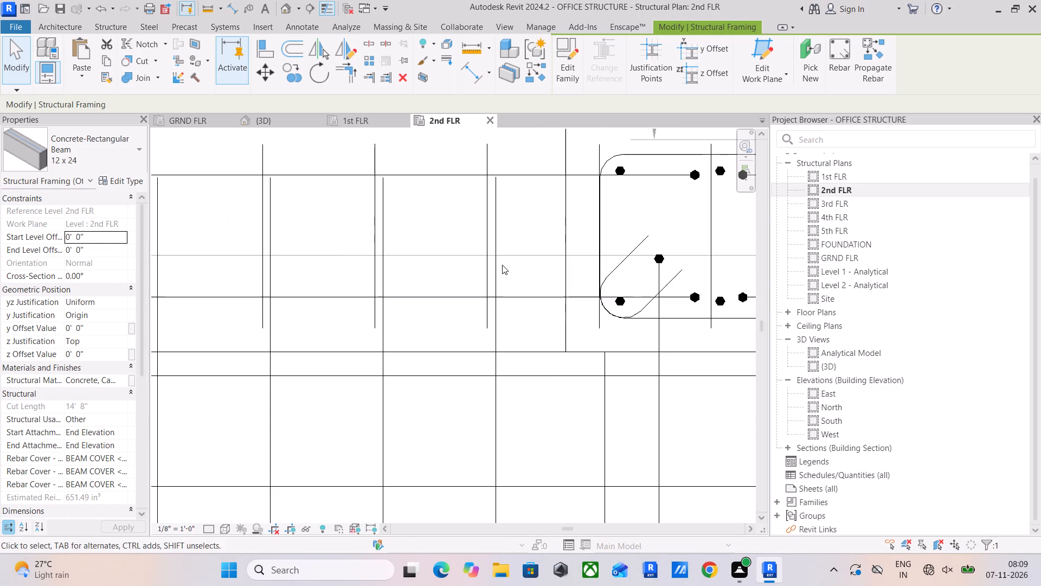
pyautogui.click(489, 271)
pyautogui.scroll(-5, 699, 244)
pyautogui.moveTo(703, 249); pyautogui.dragTo(489, 294, button='middle')
pyautogui.moveTo(543, 286); pyautogui.dragTo(394, 333)
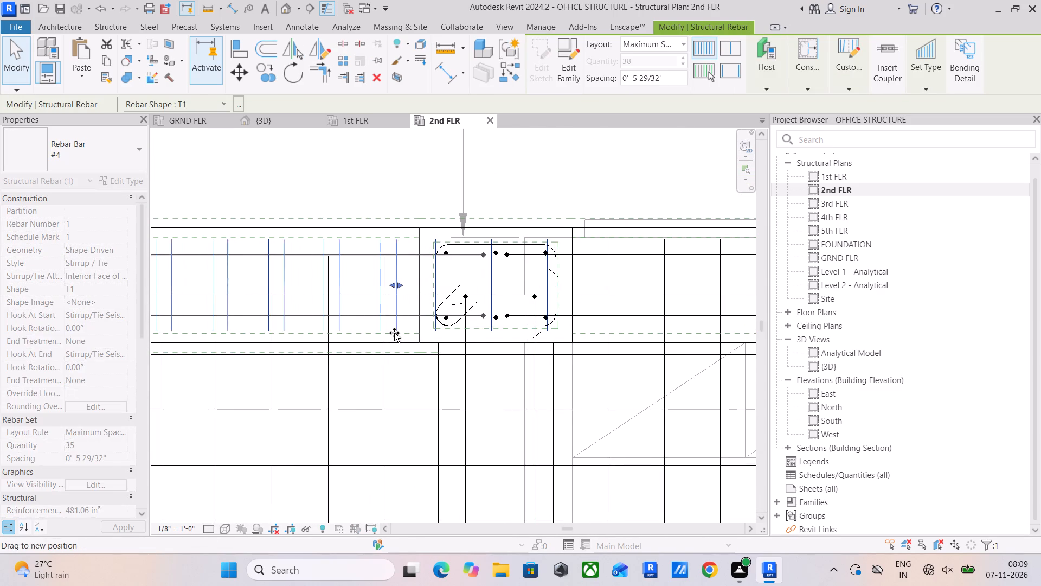
pyautogui.moveTo(394, 333); pyautogui.dragTo(388, 336)
# Align the west end of the tie set in the beam north of Waiting Area with the first slab bar past the column.
pyautogui.scroll(-4, 299, 334)
pyautogui.scroll(1, 299, 334)
pyautogui.moveTo(299, 334); pyautogui.dragTo(799, 348, button='middle')
pyautogui.scroll(-4, 485, 364)
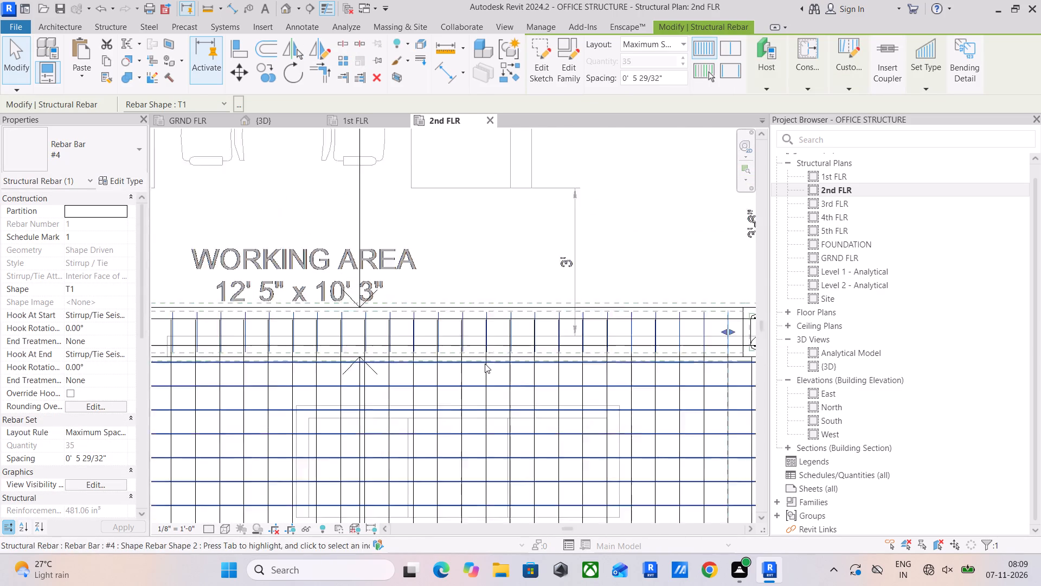
pyautogui.scroll(-1, 485, 364)
pyautogui.scroll(-4, 395, 369)
pyautogui.moveTo(385, 371); pyautogui.dragTo(592, 362, button='middle')
pyautogui.scroll(10, 430, 355)
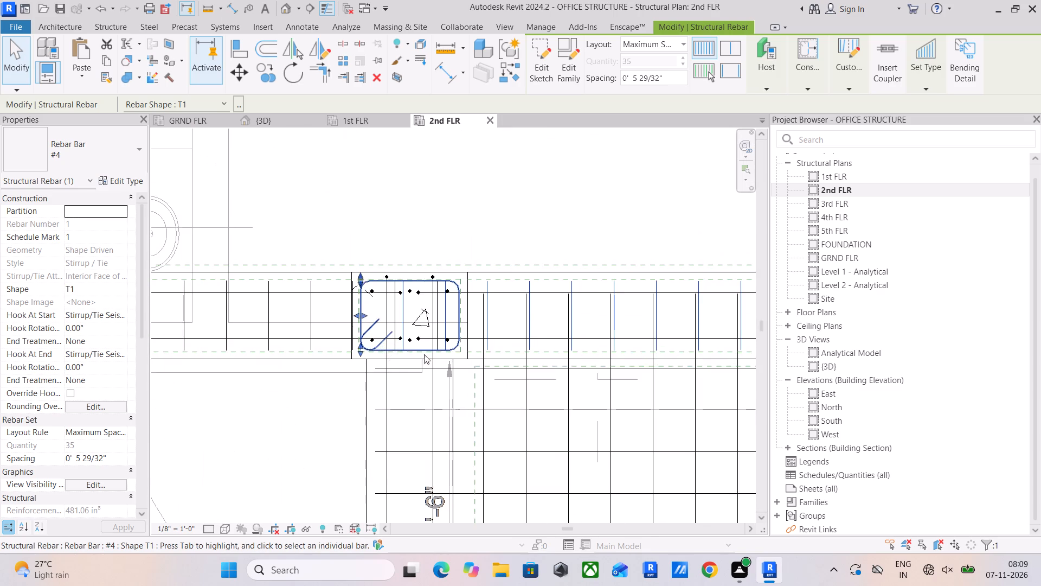
pyautogui.moveTo(431, 354); pyautogui.dragTo(338, 373, button='middle')
pyautogui.scroll(3, 314, 353)
pyautogui.moveTo(248, 326); pyautogui.dragTo(374, 353)
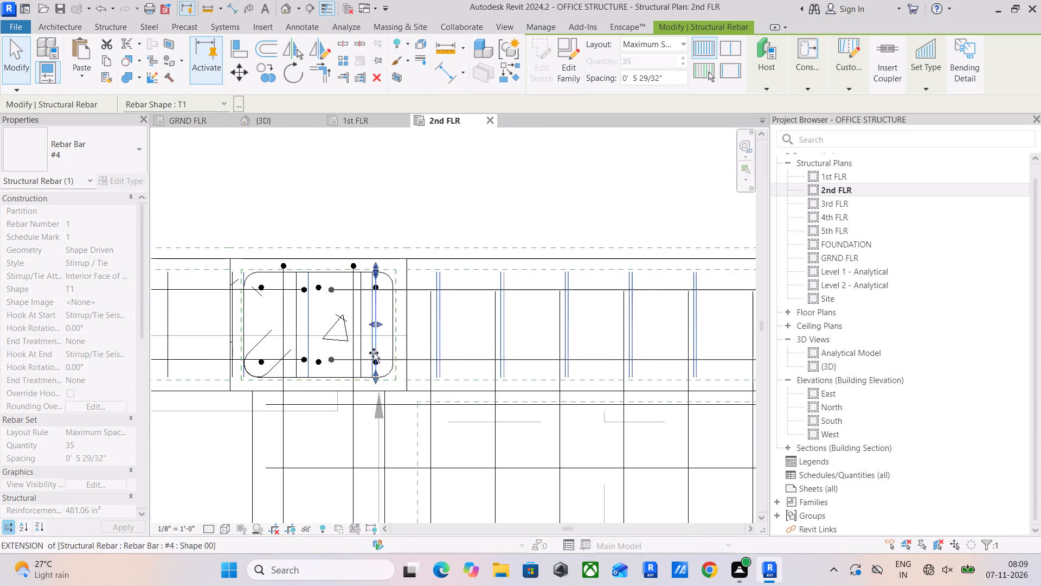
pyautogui.moveTo(374, 353); pyautogui.dragTo(435, 359)
pyautogui.scroll(-6, 437, 361)
pyautogui.click(505, 244)
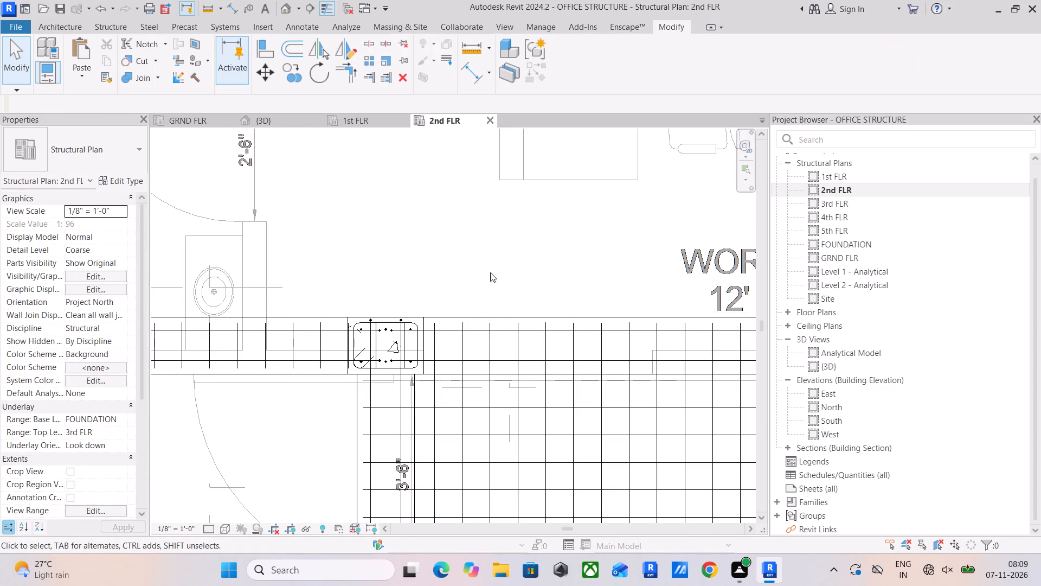
# Copy the two #4 slab rebar sets of Manager Room on the 1st FLR plan and paste them aligned to level 2nd FLR.
pyautogui.scroll(-5, 474, 279)
pyautogui.scroll(-4, 368, 355)
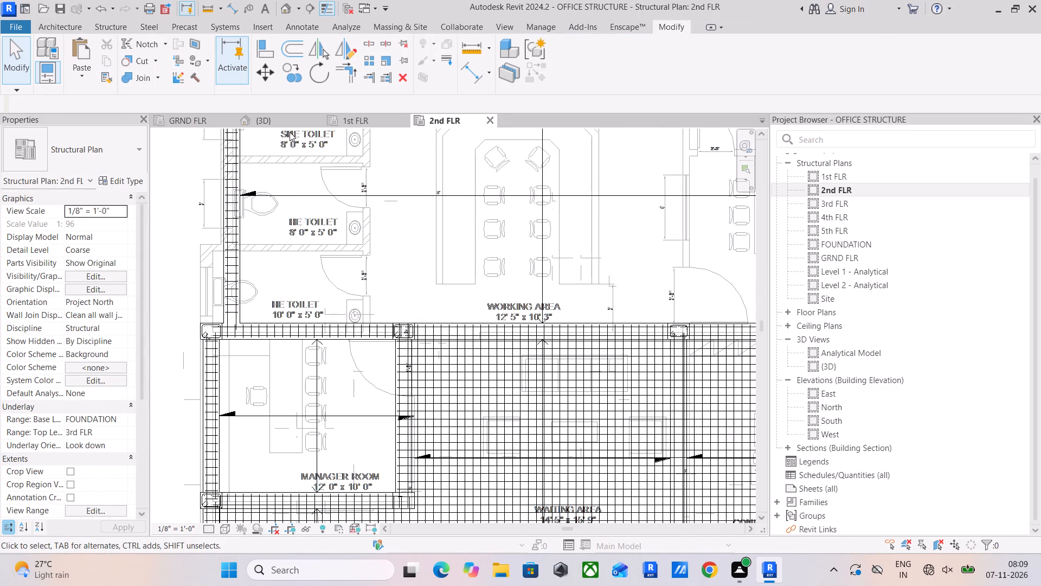
pyautogui.click(366, 118)
pyautogui.scroll(-10, 507, 300)
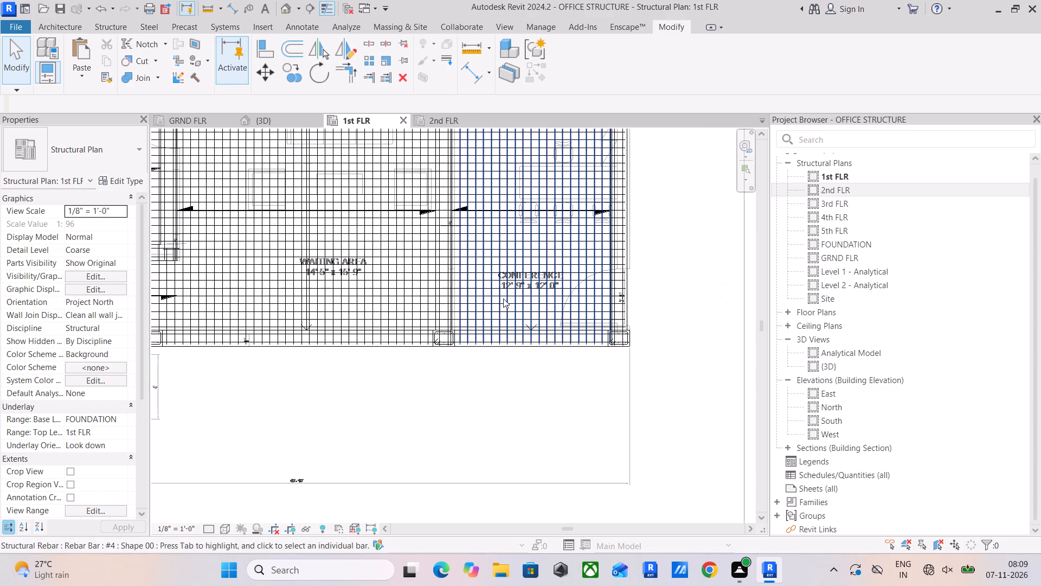
pyautogui.moveTo(498, 298); pyautogui.dragTo(601, 444, button='middle')
pyautogui.moveTo(291, 253); pyautogui.dragTo(506, 226, button='middle')
pyautogui.scroll(11, 396, 276)
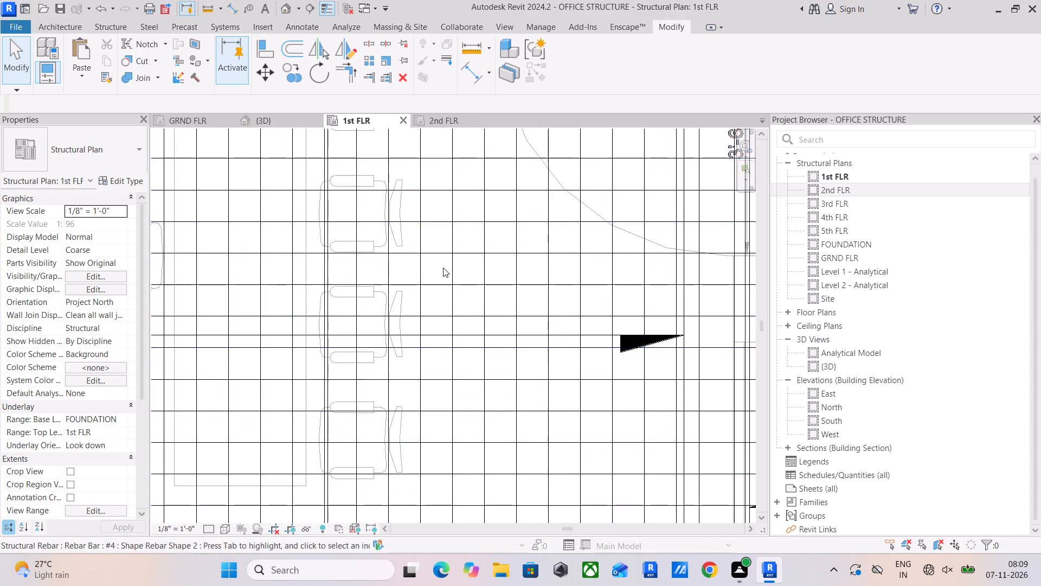
pyautogui.scroll(3, 443, 267)
pyautogui.moveTo(438, 264); pyautogui.dragTo(394, 308)
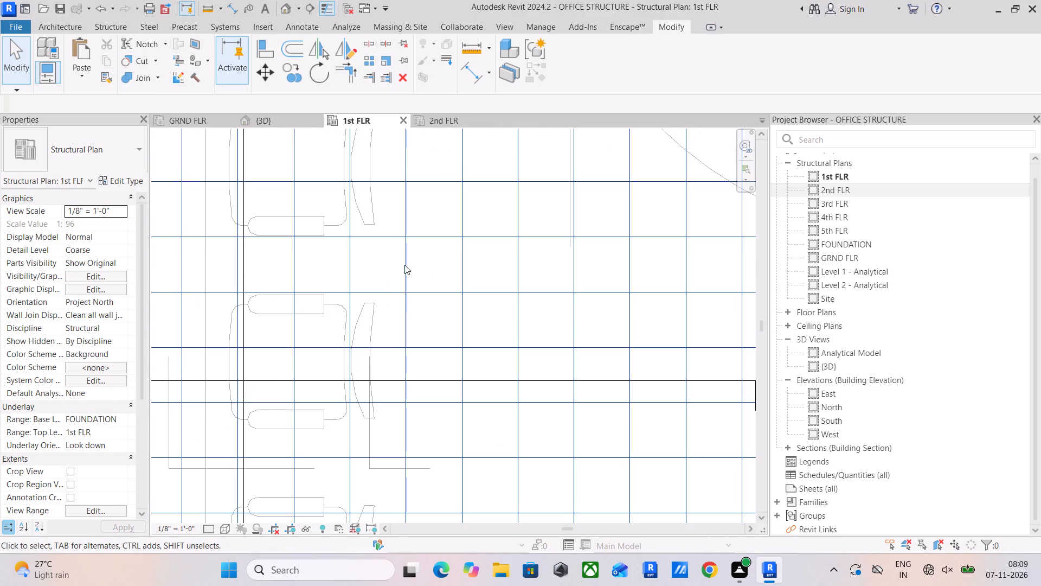
pyautogui.click(108, 64)
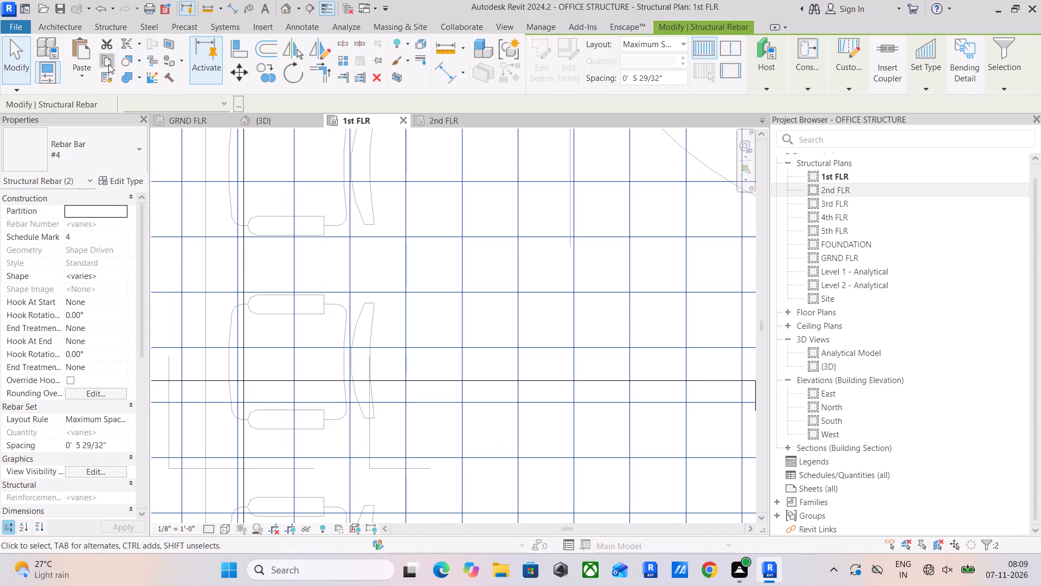
pyautogui.click(94, 75)
pyautogui.click(152, 121)
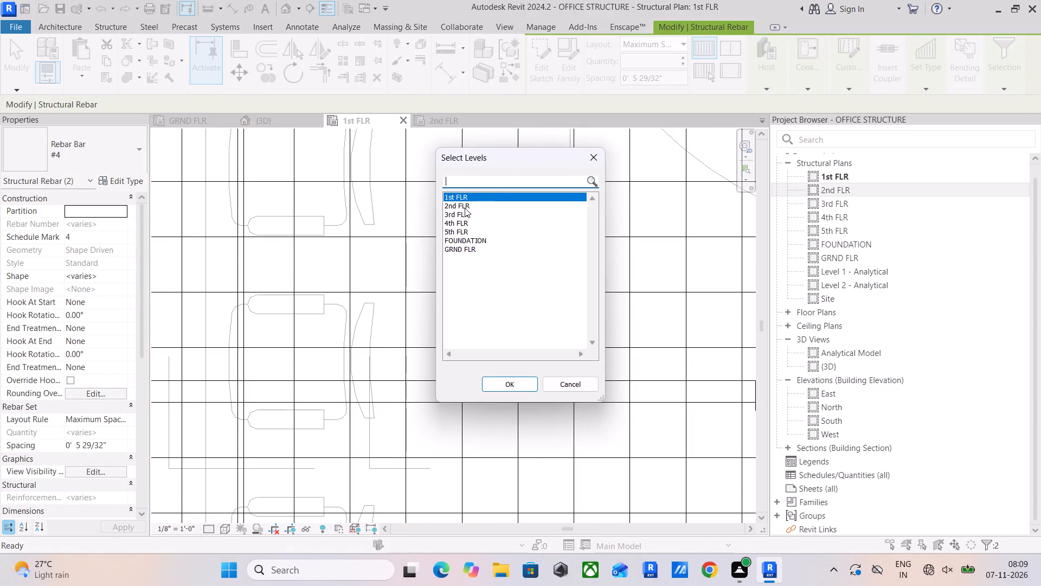
pyautogui.click(464, 205)
pyautogui.click(496, 381)
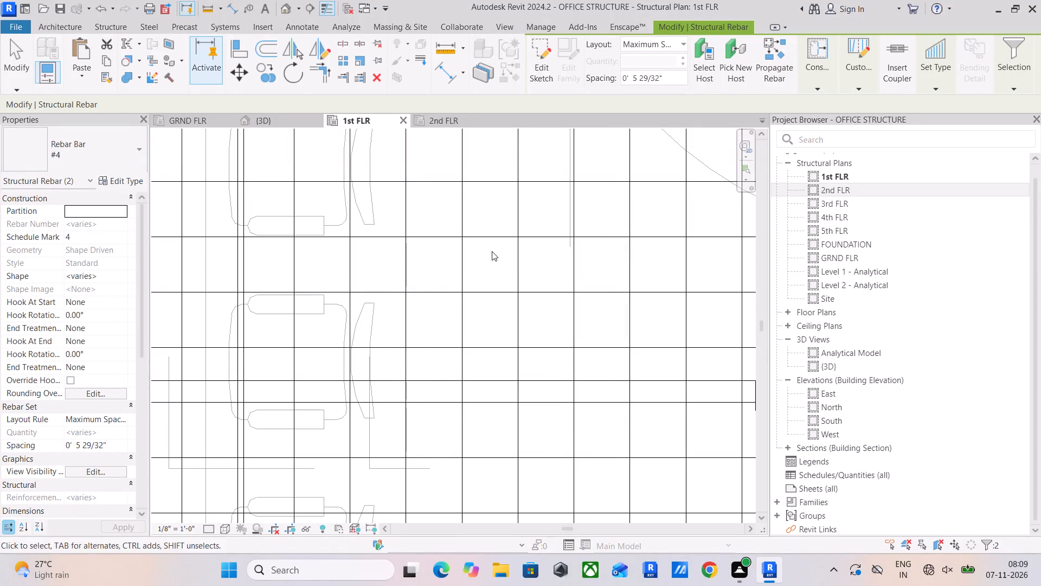
# On the 2nd FLR plan, shorten the east end of the #4 T1 tie set in the beam north of Manager Room to the last slab bar before the column.
pyautogui.click(458, 118)
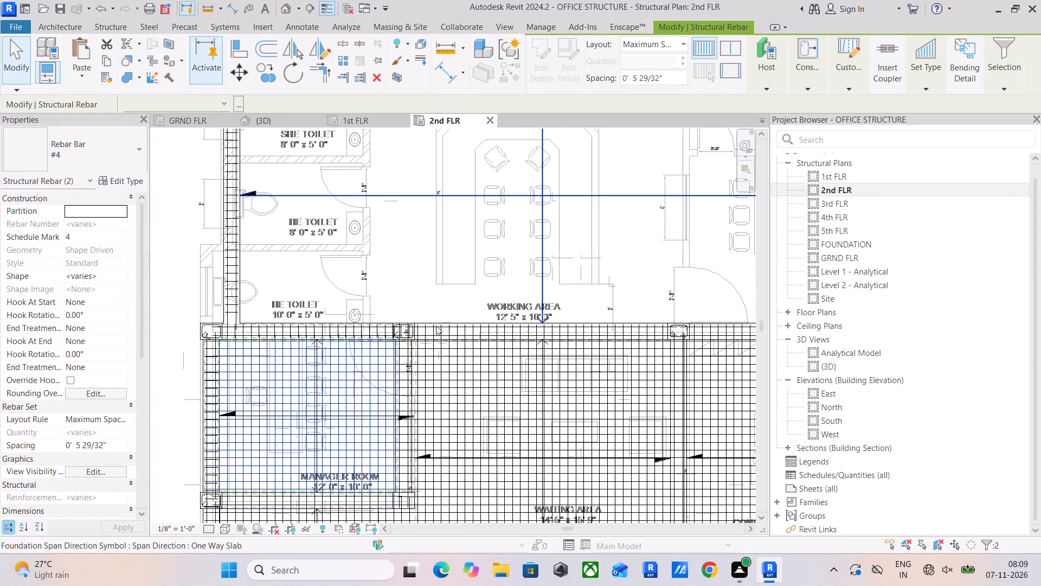
pyautogui.scroll(16, 373, 351)
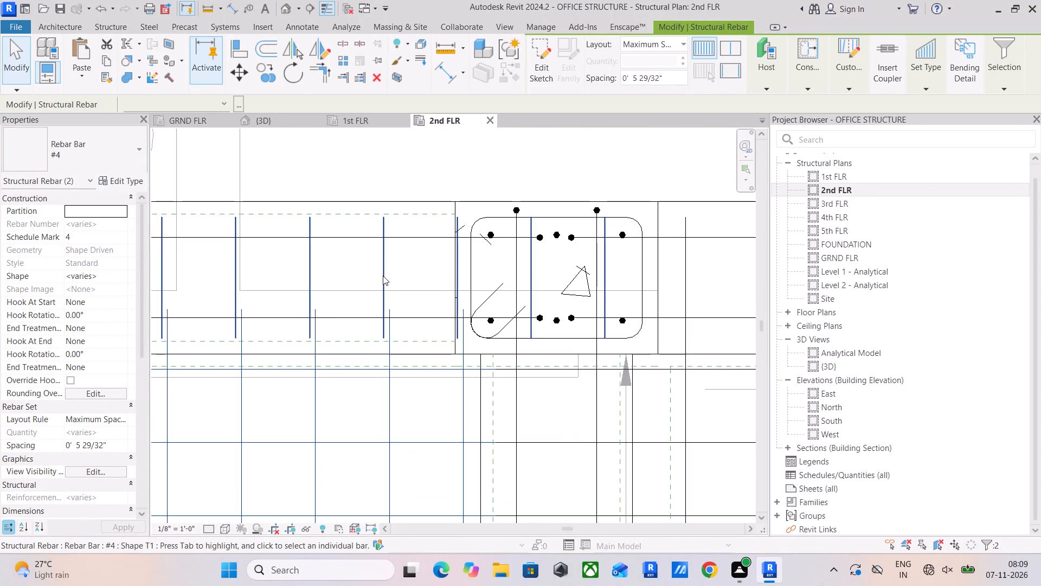
pyautogui.click(383, 275)
pyautogui.moveTo(601, 276); pyautogui.dragTo(491, 295)
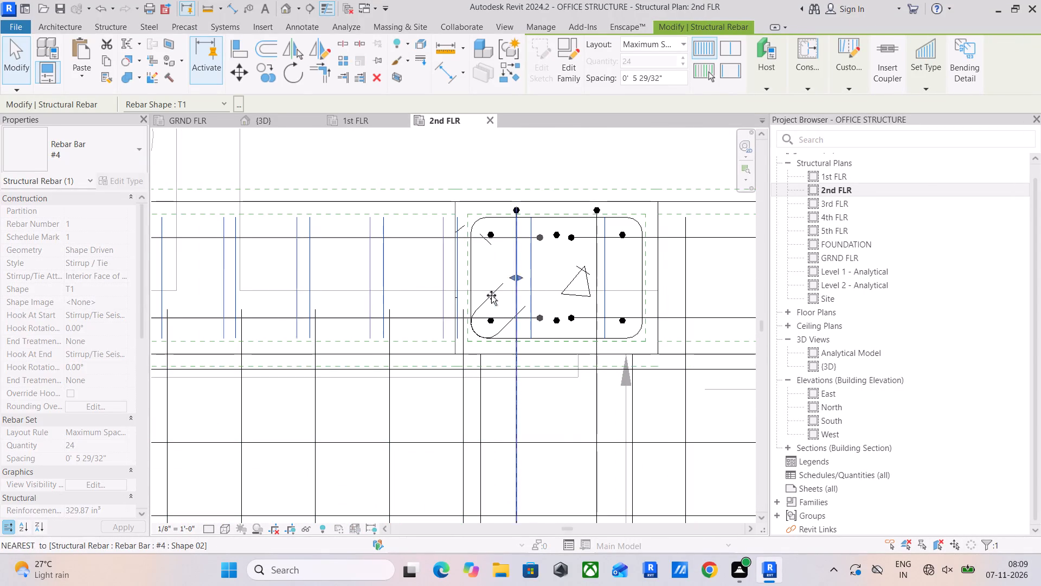
pyautogui.moveTo(491, 295); pyautogui.dragTo(385, 309)
# Align the west end of the tie set in the beam north of Manager Room with the nearest slab bar beside the corner column.
pyautogui.scroll(-5, 388, 327)
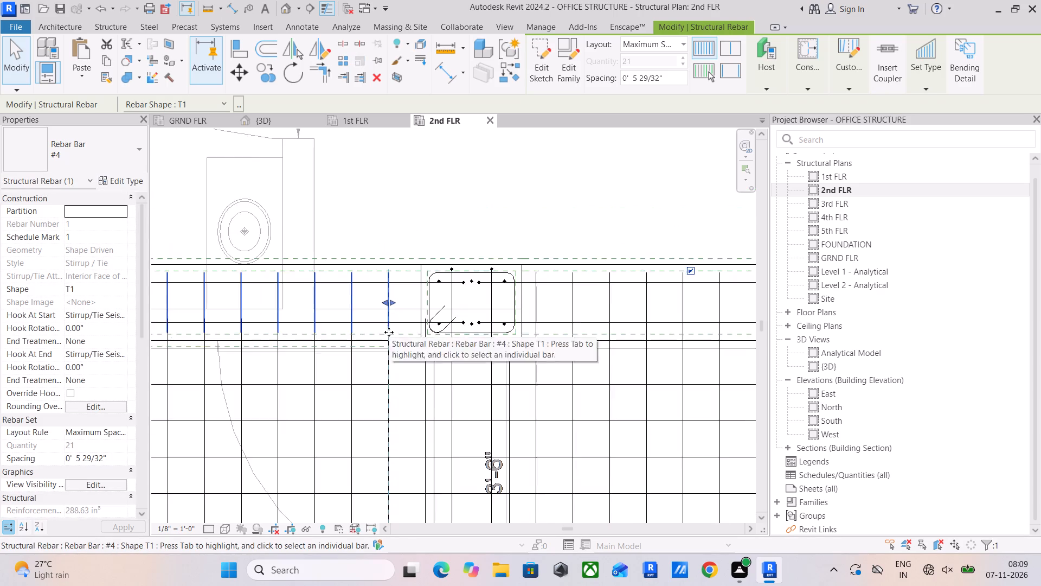
pyautogui.scroll(-4, 389, 332)
pyautogui.moveTo(386, 336); pyautogui.dragTo(653, 328, button='middle')
pyautogui.scroll(-3, 425, 343)
pyautogui.moveTo(422, 344); pyautogui.dragTo(431, 344, button='middle')
pyautogui.scroll(7, 252, 321)
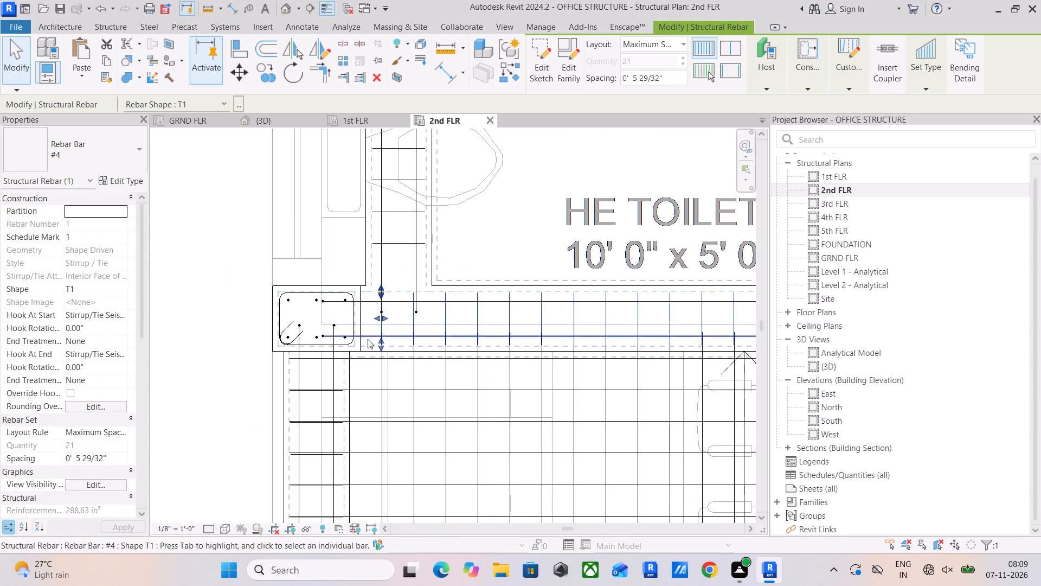
pyautogui.scroll(9, 368, 339)
pyautogui.scroll(3, 393, 299)
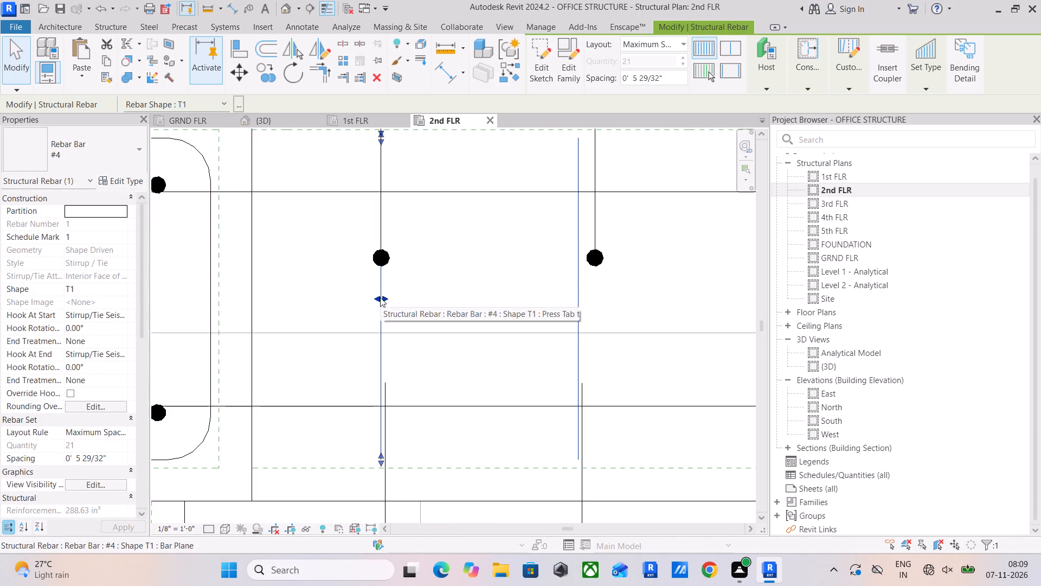
pyautogui.moveTo(384, 297); pyautogui.dragTo(389, 302)
pyautogui.click(445, 301)
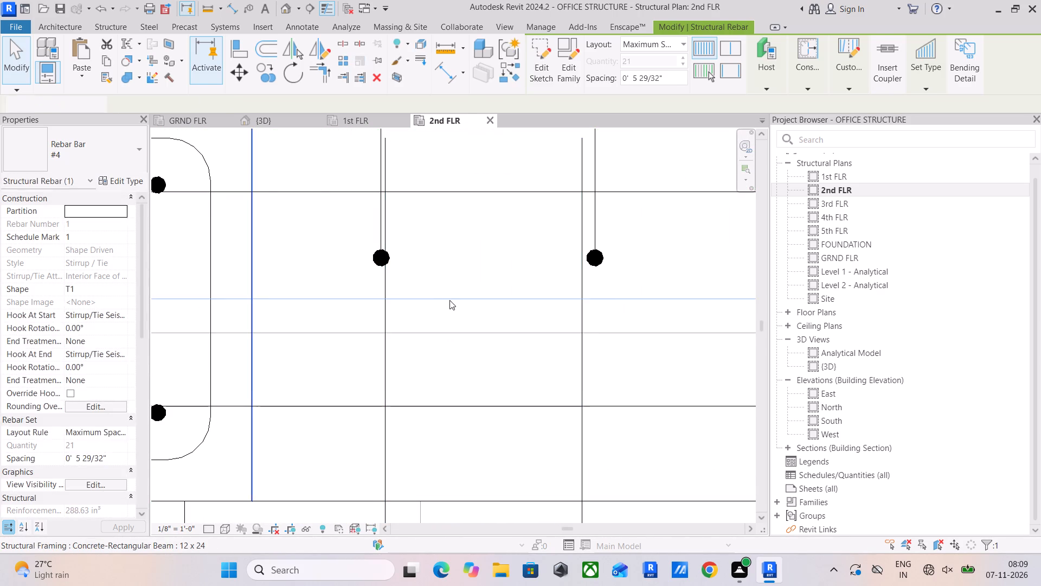
# Shorten the south end of the #4 T1 tie set in the beam west of Manager Room to end just north of the column.
pyautogui.scroll(-15, 452, 300)
pyautogui.moveTo(654, 345); pyautogui.dragTo(316, 297, button='middle')
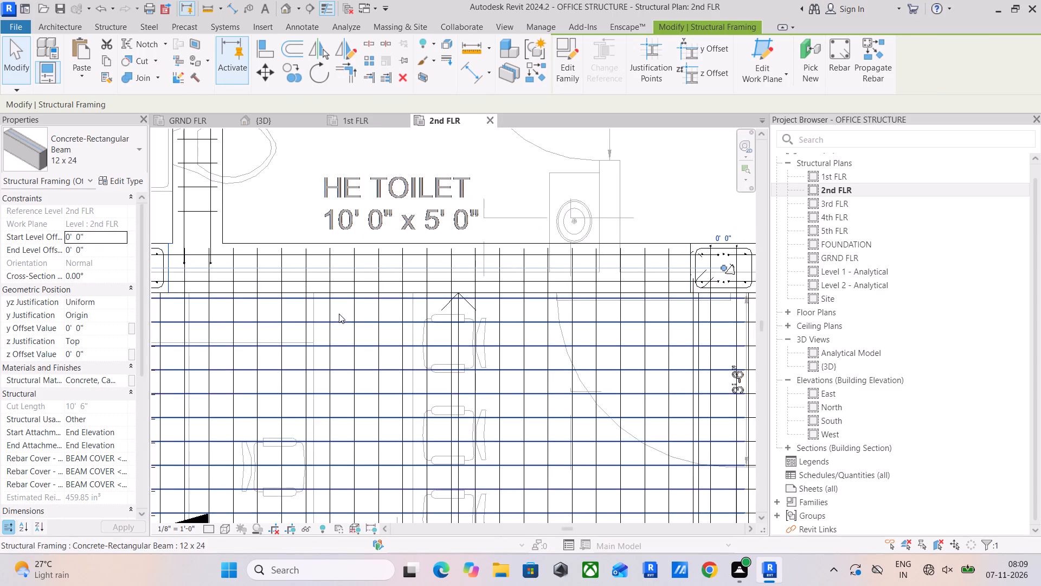
pyautogui.moveTo(339, 314); pyautogui.dragTo(589, 231, button='middle')
pyautogui.scroll(5, 356, 263)
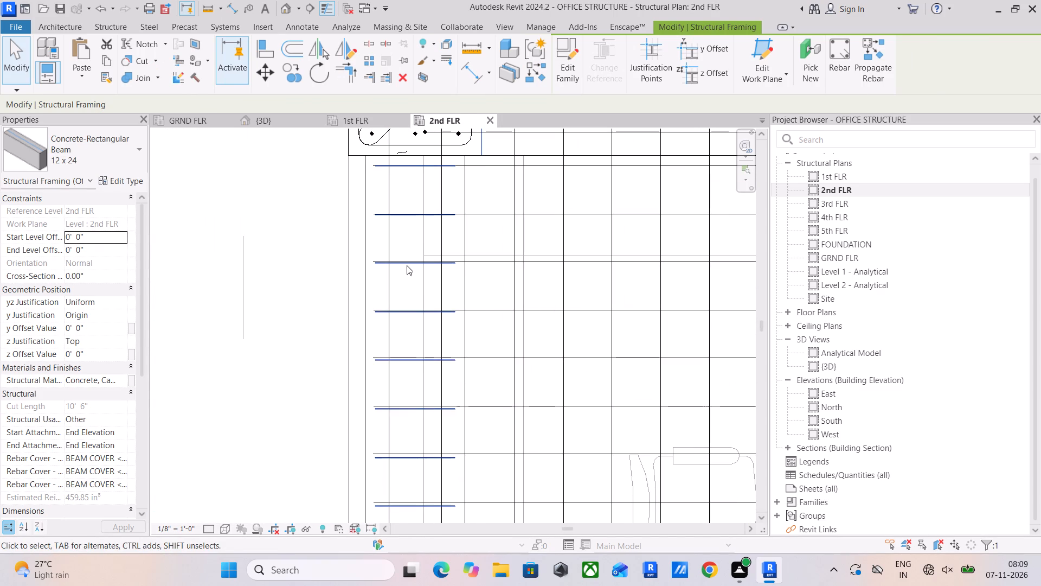
pyautogui.click(407, 265)
pyautogui.moveTo(421, 207); pyautogui.dragTo(421, 272, button='middle')
pyautogui.moveTo(433, 385); pyautogui.dragTo(437, 117, button='middle')
pyautogui.scroll(1, 431, 401)
pyautogui.scroll(-6, 431, 393)
pyautogui.moveTo(435, 386); pyautogui.dragTo(447, 215, button='middle')
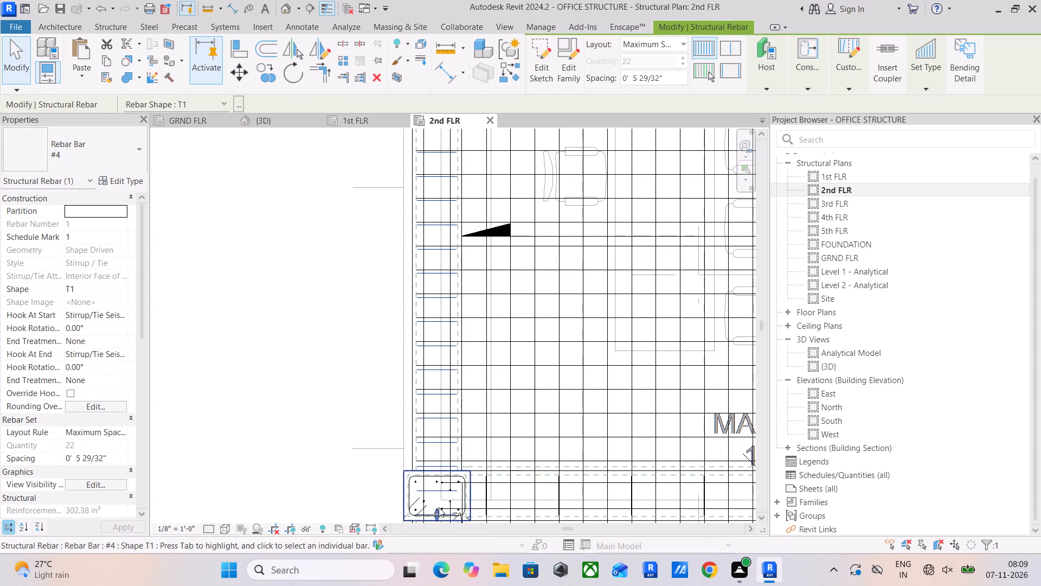
pyautogui.scroll(3, 433, 495)
pyautogui.moveTo(433, 495); pyautogui.dragTo(453, 345, button='middle')
pyautogui.moveTo(459, 371); pyautogui.dragTo(459, 325)
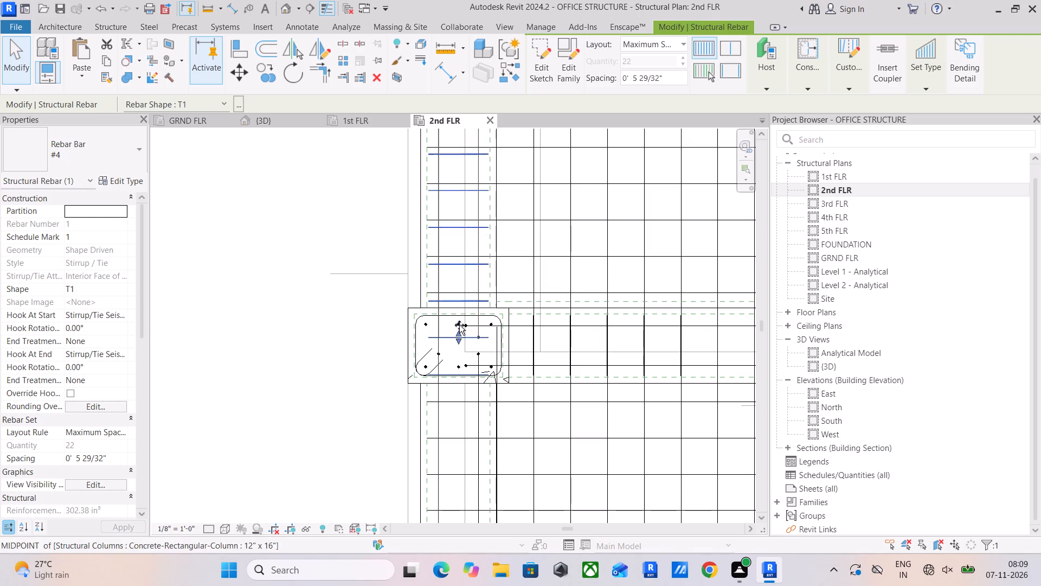
pyautogui.moveTo(459, 325); pyautogui.dragTo(461, 294)
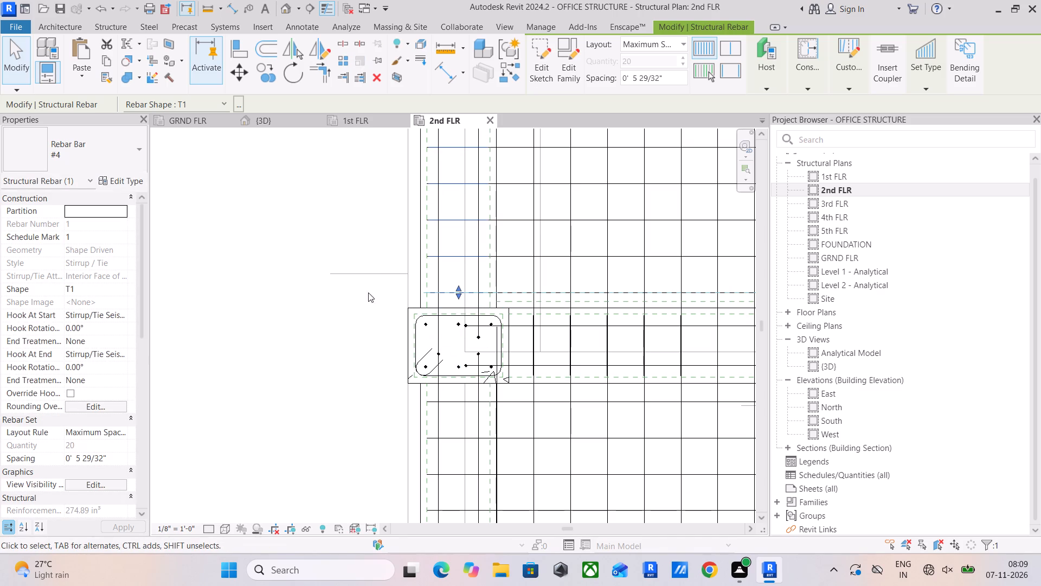
pyautogui.click(358, 319)
# Examine the beam ties and slab bars around Manager Room and the area to its north on the 2nd FLR plan.
pyautogui.scroll(-6, 427, 291)
pyautogui.scroll(-4, 453, 355)
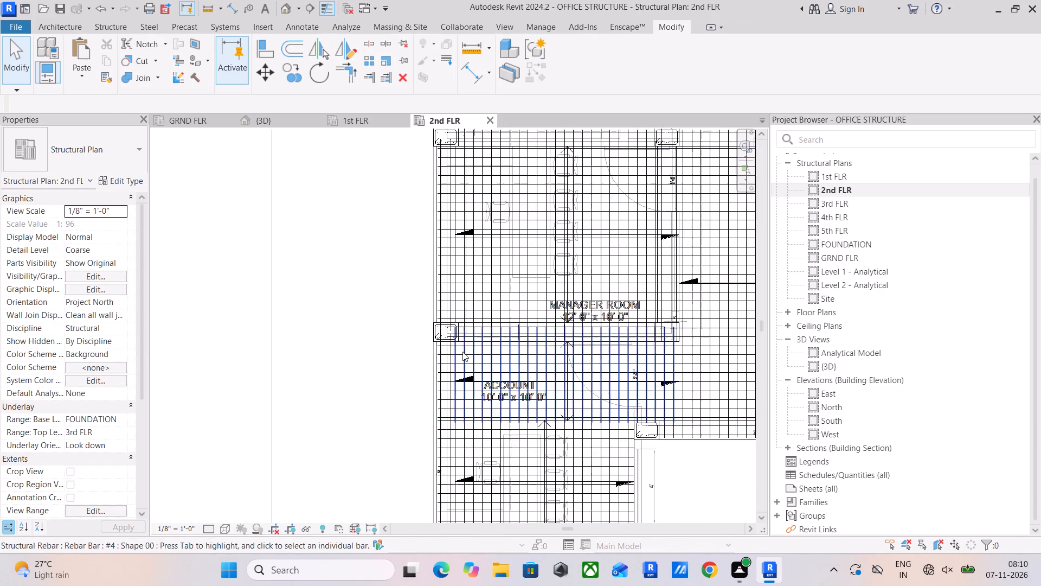
pyautogui.moveTo(467, 360); pyautogui.dragTo(465, 472, button='middle')
pyautogui.scroll(10, 428, 273)
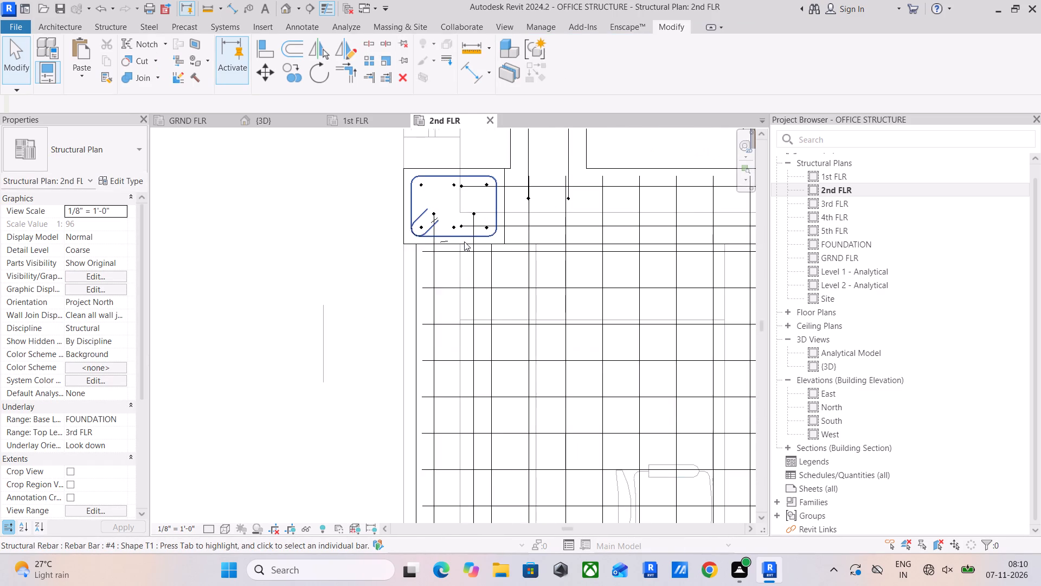
pyautogui.scroll(-10, 464, 241)
pyautogui.moveTo(392, 287); pyautogui.dragTo(236, 291, button='middle')
pyautogui.scroll(2, 574, 209)
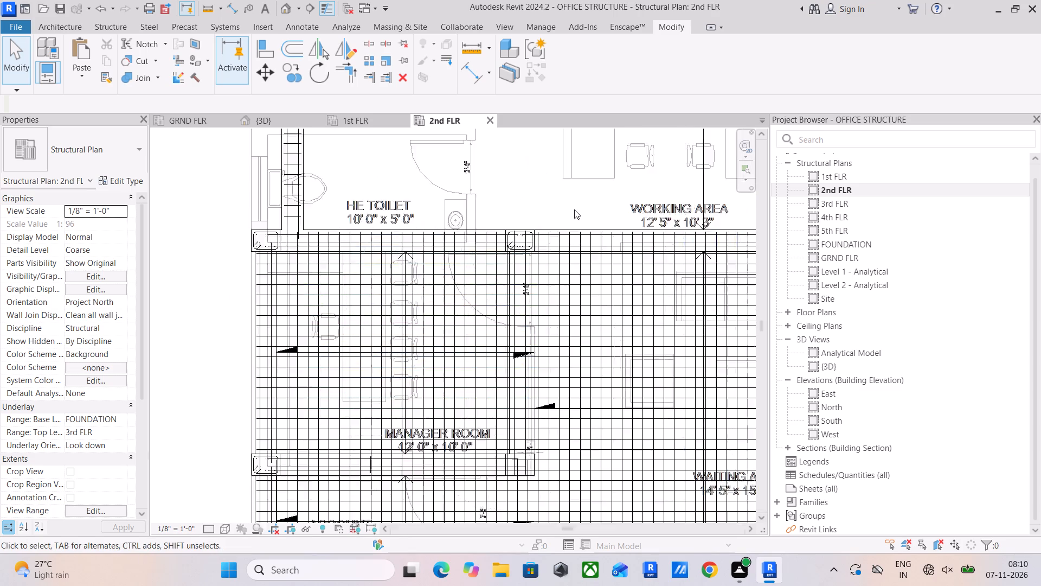
pyautogui.scroll(3, 574, 209)
pyautogui.scroll(-10, 570, 238)
pyautogui.moveTo(573, 249); pyautogui.dragTo(533, 359, button='middle')
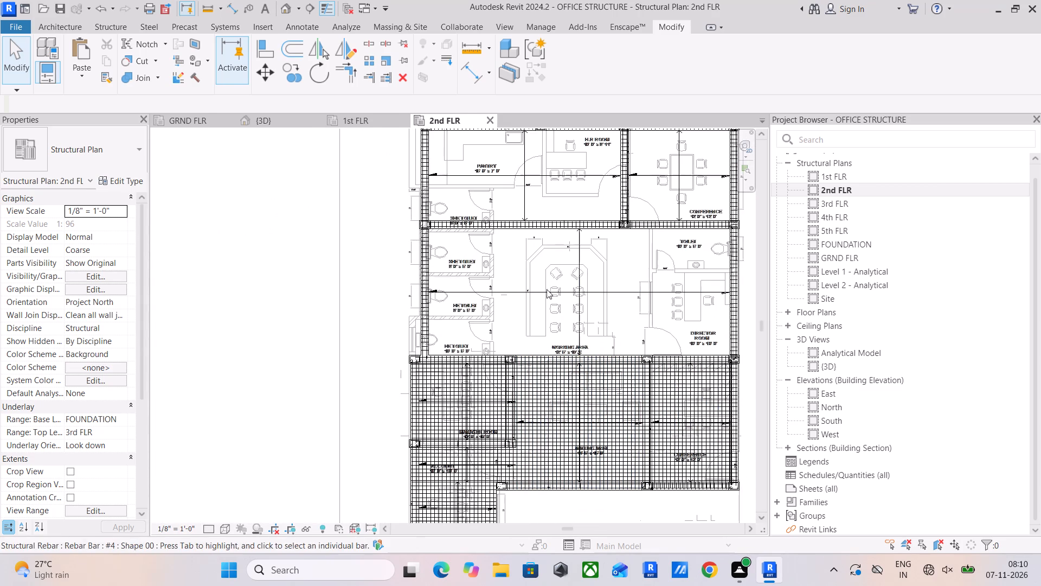
# Copy both #4 slab bar sets over the Working Area and toilets on 1st FLR and paste them aligned to 2nd FLR.
pyautogui.click(357, 125)
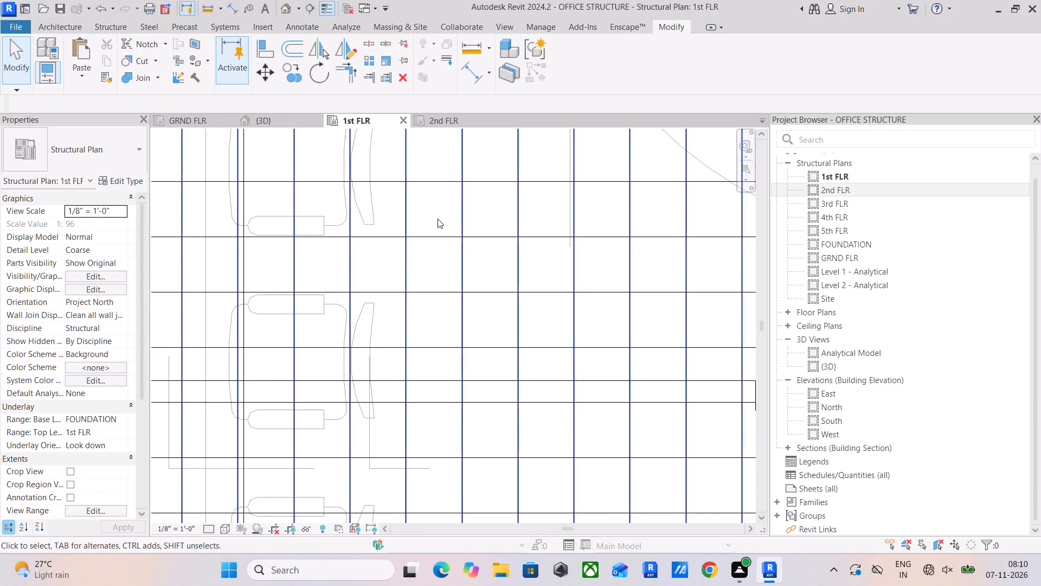
pyautogui.scroll(-17, 461, 253)
pyautogui.moveTo(465, 295); pyautogui.dragTo(417, 411, button='middle')
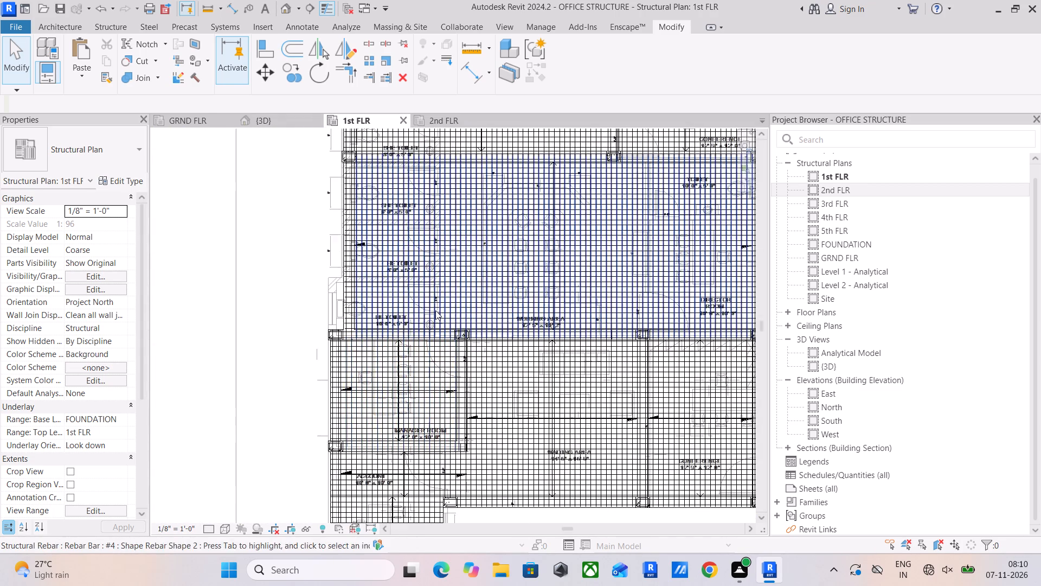
pyautogui.scroll(16, 435, 303)
pyautogui.moveTo(462, 291); pyautogui.dragTo(423, 332)
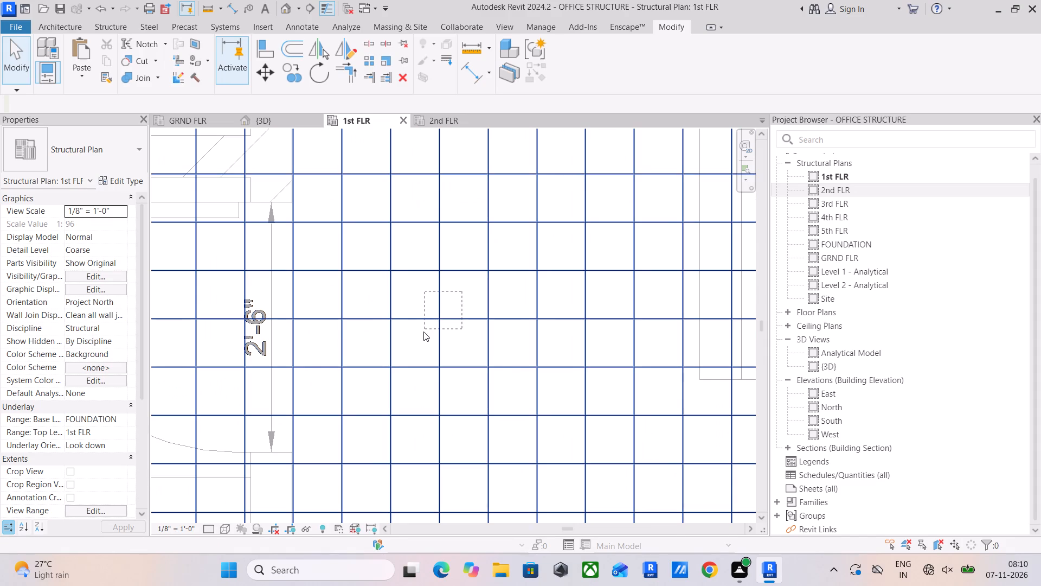
pyautogui.moveTo(423, 332); pyautogui.dragTo(420, 339)
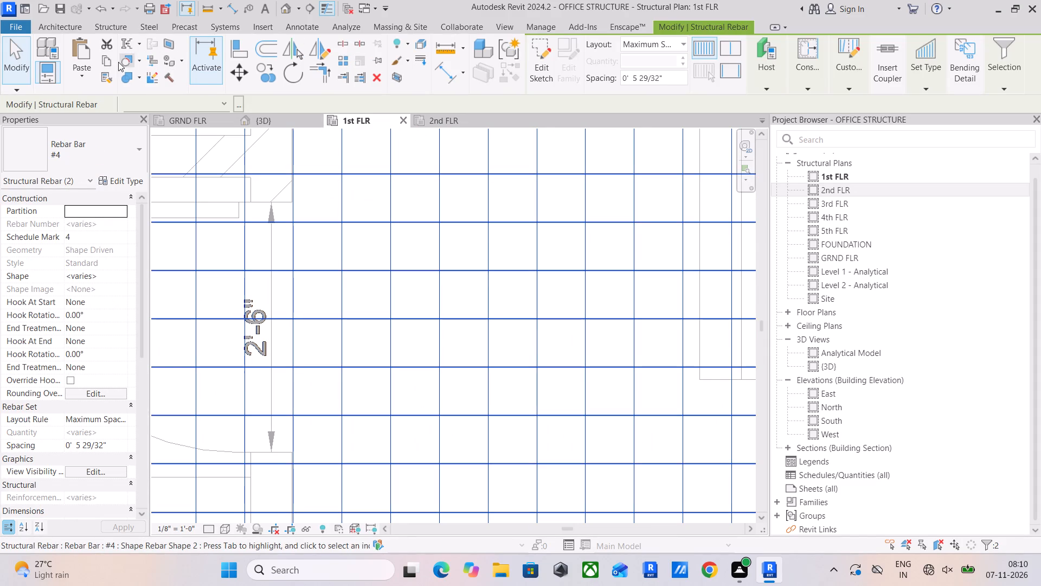
pyautogui.click(110, 61)
pyautogui.click(92, 72)
pyautogui.click(110, 118)
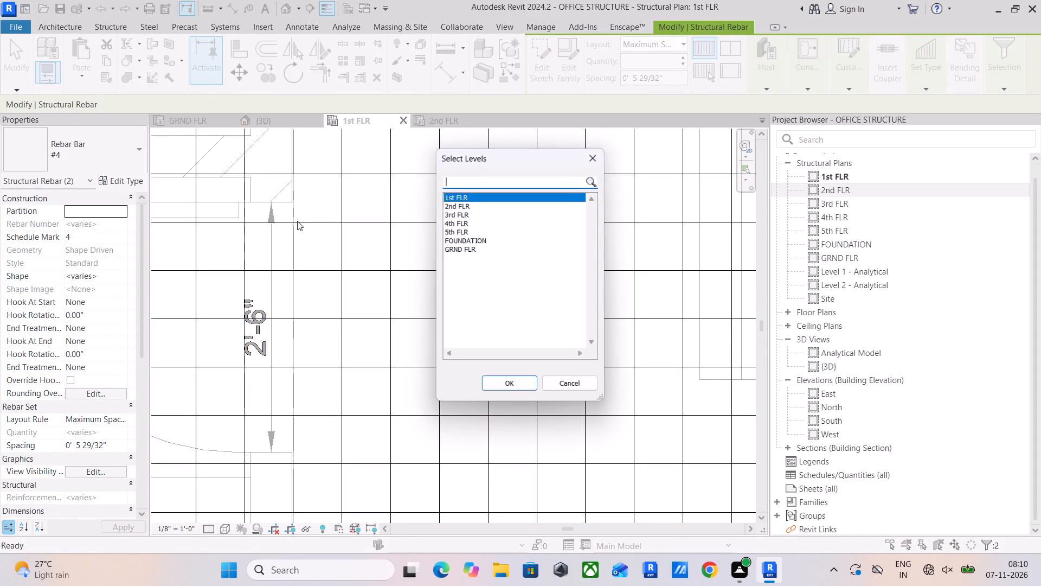
pyautogui.click(456, 208)
pyautogui.click(499, 379)
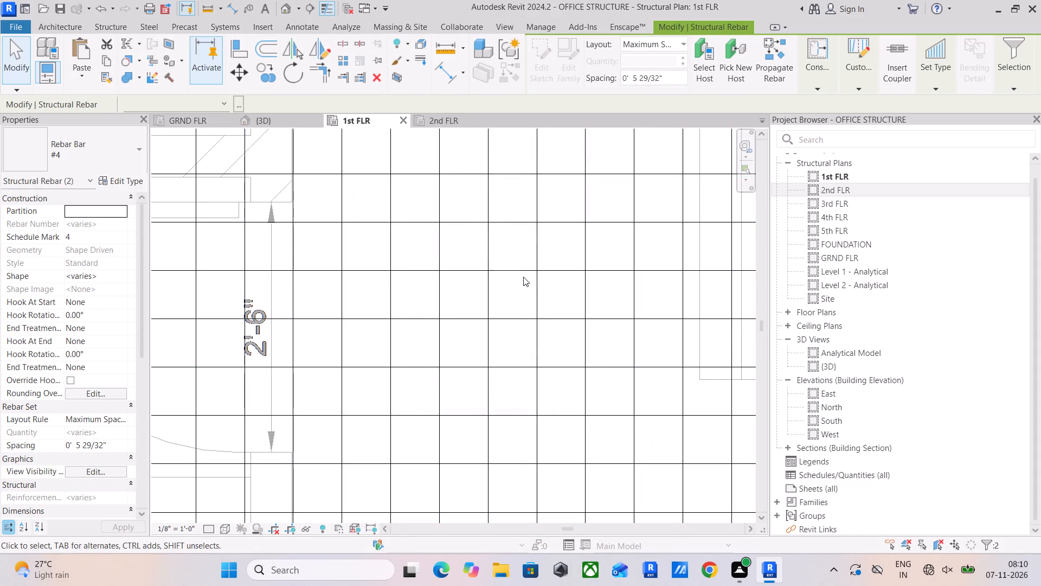
# On the 2nd FLR plan, extend the south end of the #4 T1 tie set in the beam west of HE Toilet to the last slab bar.
pyautogui.scroll(-16, 523, 272)
pyautogui.moveTo(550, 282); pyautogui.dragTo(510, 326, button='middle')
pyautogui.click(440, 119)
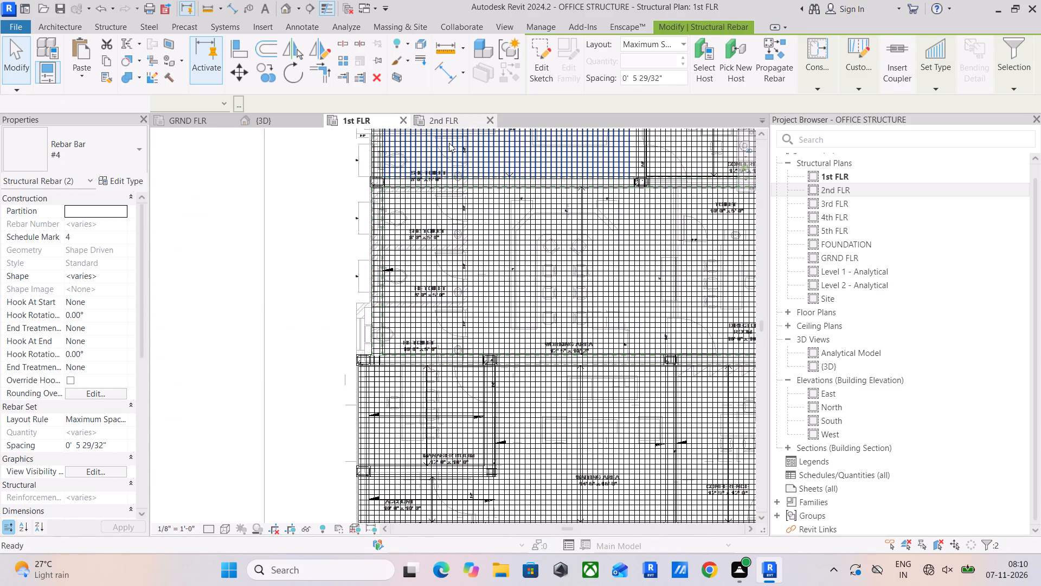
pyautogui.scroll(12, 448, 343)
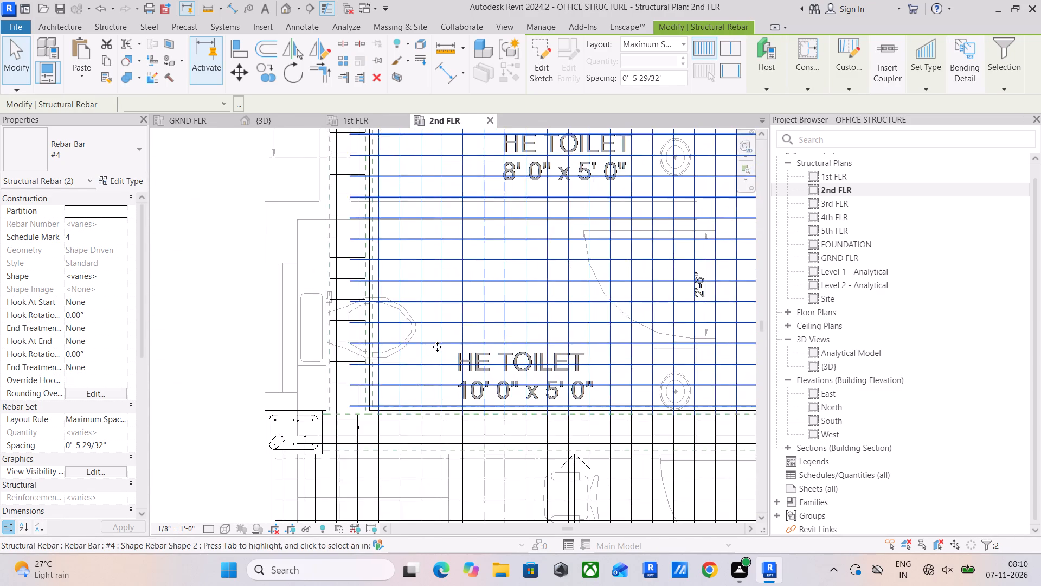
pyautogui.scroll(6, 378, 398)
pyautogui.scroll(4, 332, 386)
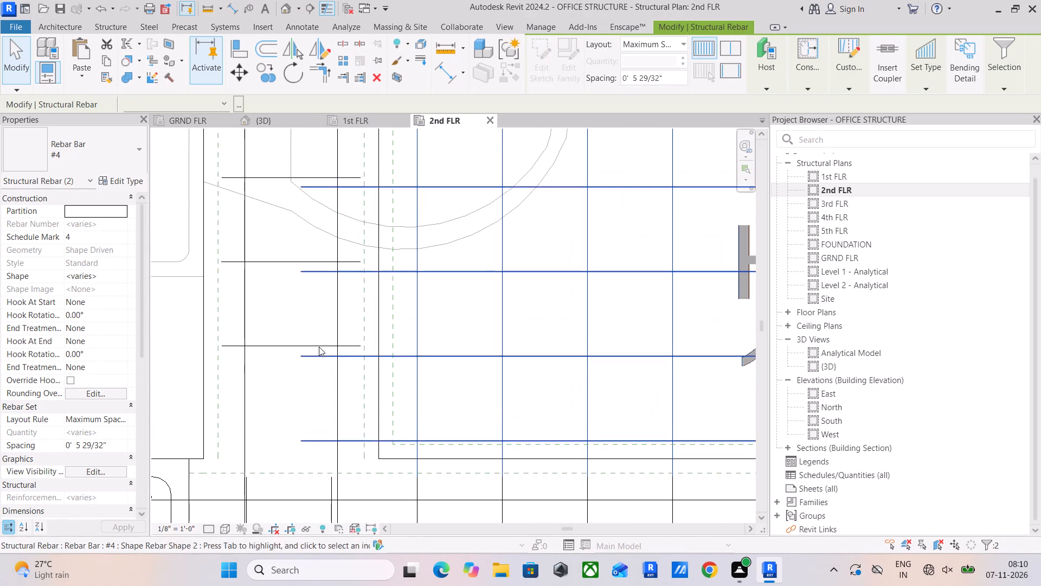
pyautogui.click(318, 345)
pyautogui.moveTo(289, 351); pyautogui.dragTo(299, 435)
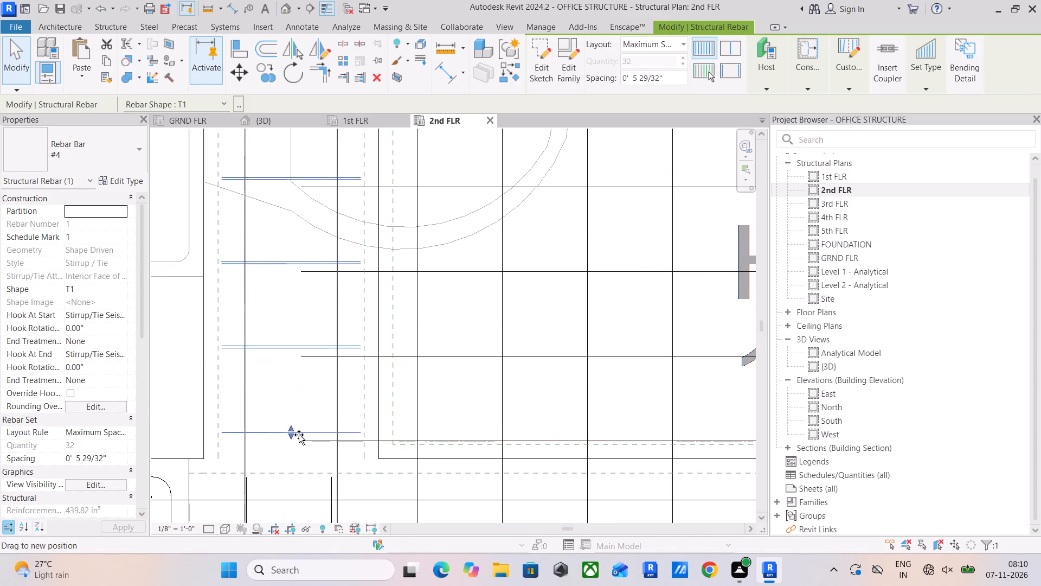
pyautogui.moveTo(299, 435); pyautogui.dragTo(299, 437)
# Examine the north end of the west beam's tie set and the slab bars around the column beside SHE Toilet.
pyautogui.scroll(-10, 312, 343)
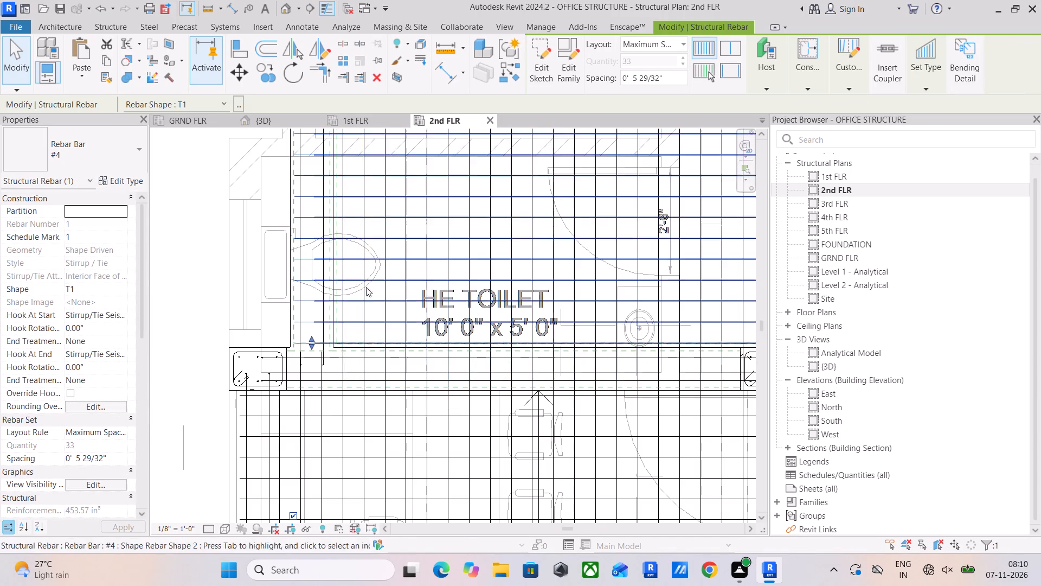
pyautogui.moveTo(363, 287); pyautogui.dragTo(399, 520, button='middle')
pyautogui.moveTo(387, 290); pyautogui.dragTo(396, 497, button='middle')
pyautogui.scroll(-1, 399, 492)
pyautogui.moveTo(396, 343); pyautogui.dragTo(396, 467, button='middle')
pyautogui.scroll(6, 361, 263)
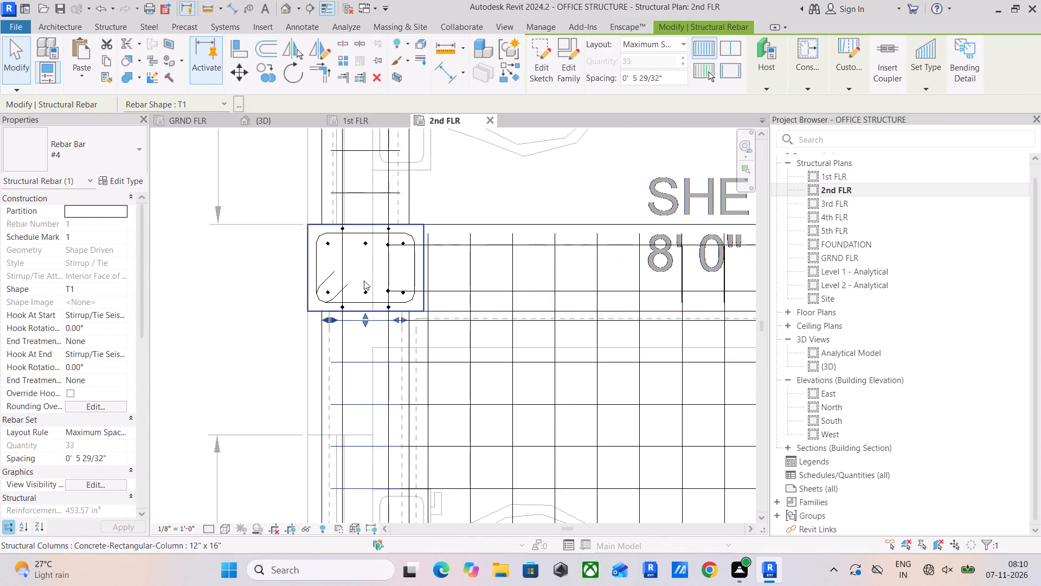
pyautogui.scroll(5, 364, 281)
pyautogui.scroll(-12, 363, 308)
pyautogui.scroll(2, 446, 310)
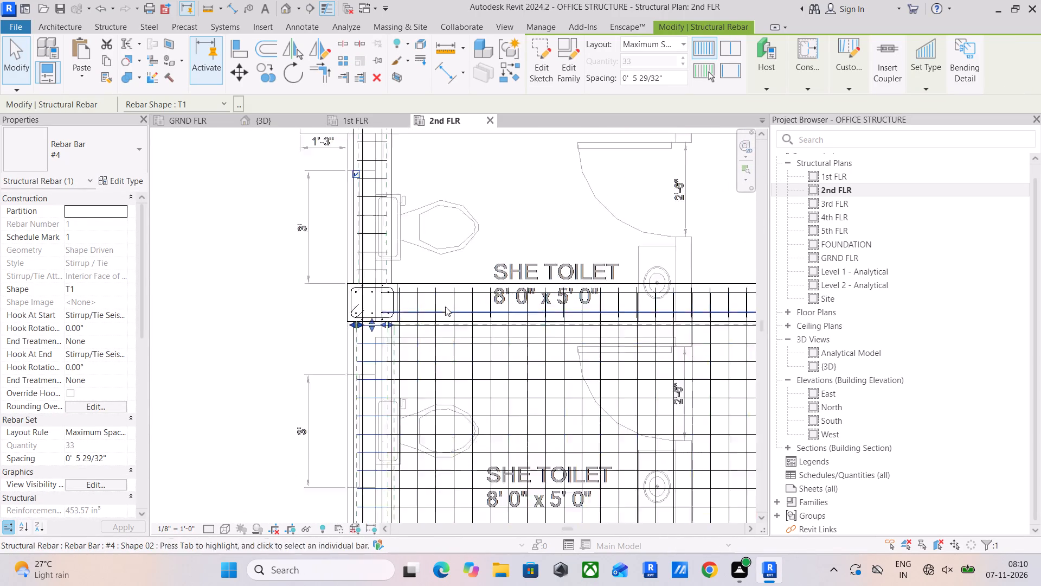
pyautogui.scroll(8, 445, 307)
pyautogui.scroll(-8, 573, 303)
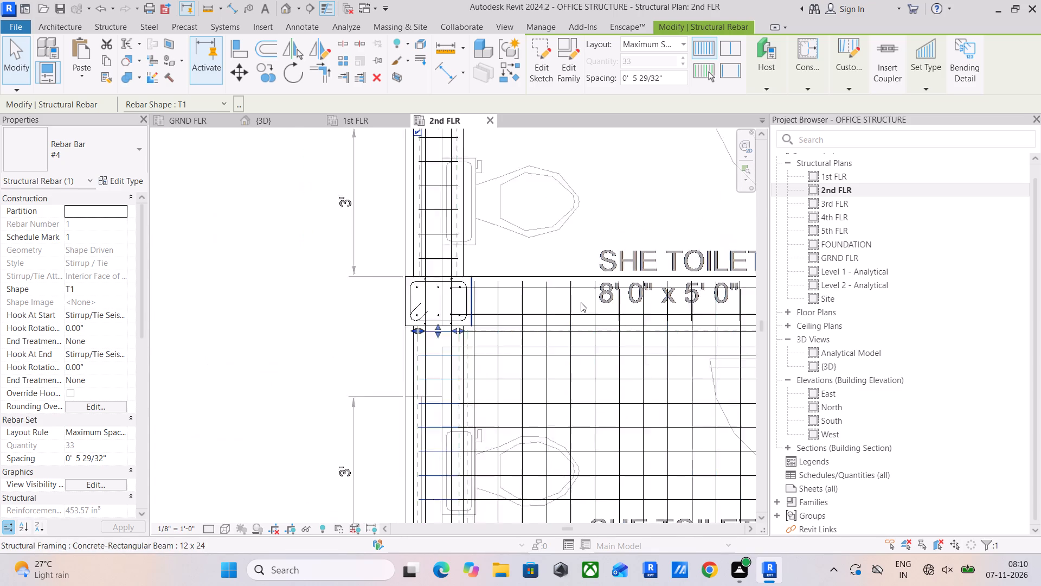
# Shorten the east end of the #4 T1 tie set in the beam north of Working Area to the last slab bar before the column.
pyautogui.scroll(-9, 581, 302)
pyautogui.moveTo(635, 306); pyautogui.dragTo(186, 303, button='middle')
pyautogui.scroll(5, 482, 308)
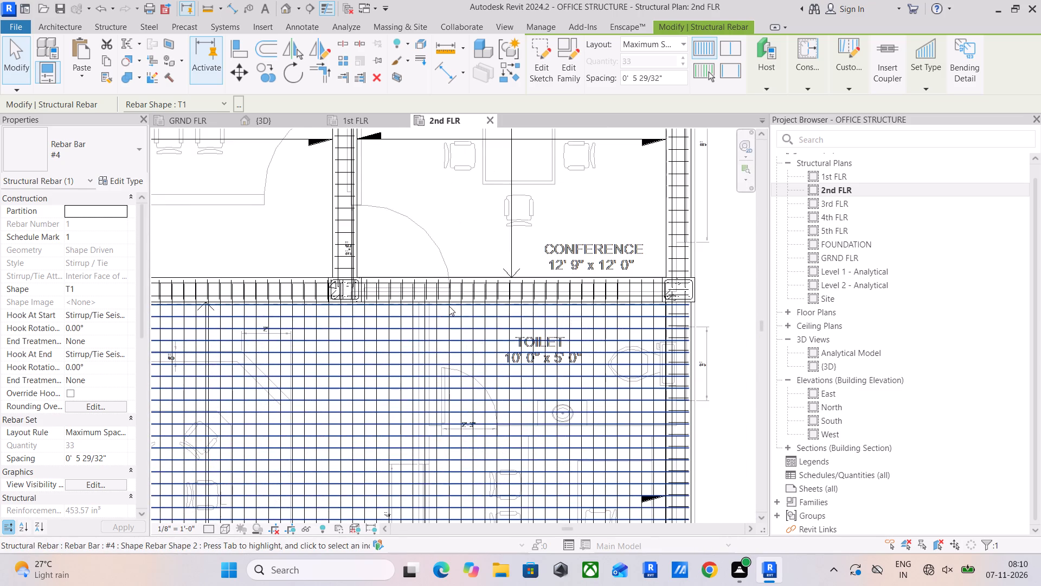
pyautogui.scroll(6, 269, 292)
pyautogui.scroll(4, 323, 296)
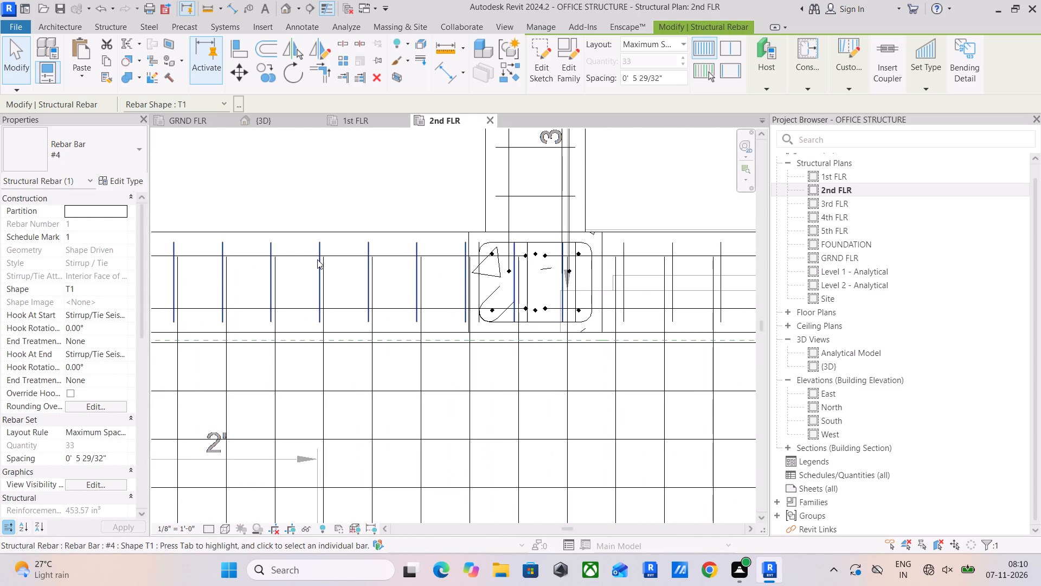
pyautogui.click(317, 259)
pyautogui.moveTo(559, 282); pyautogui.dragTo(420, 307)
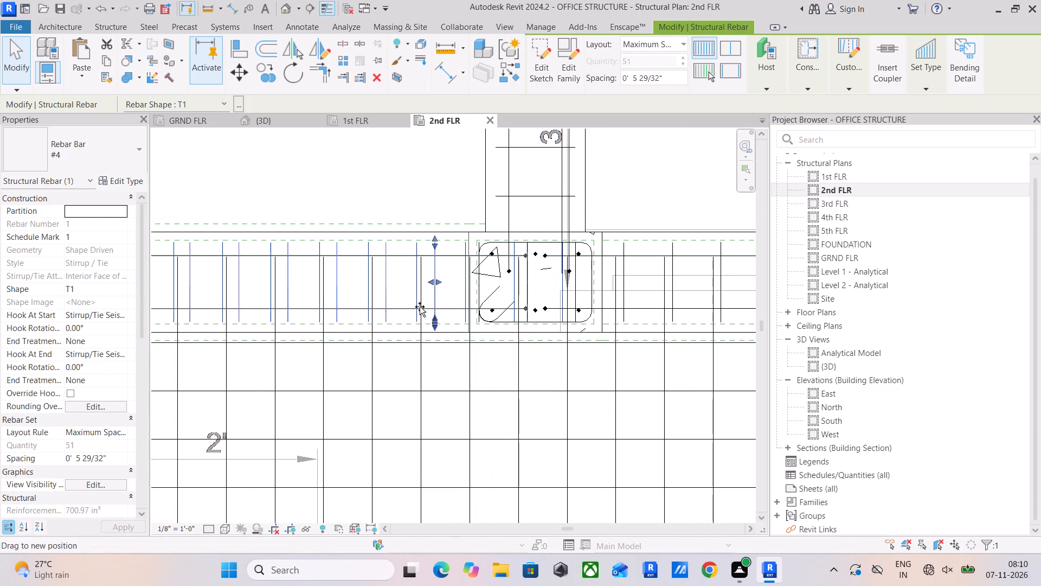
pyautogui.moveTo(420, 307); pyautogui.dragTo(416, 308)
pyautogui.click(449, 281)
# Shorten the west end of the #4 T1 tie set in the beam between Conference and Toilet to the first slab bar past the column.
pyautogui.scroll(-5, 440, 365)
pyautogui.moveTo(439, 366); pyautogui.dragTo(350, 286, button='middle')
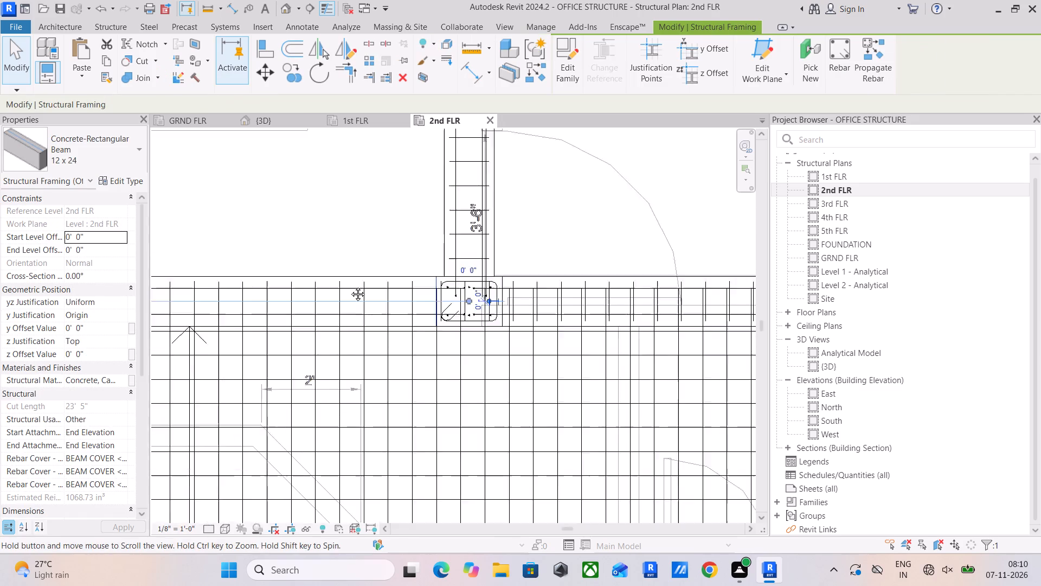
pyautogui.moveTo(350, 286); pyautogui.dragTo(301, 238, button='middle')
pyautogui.scroll(6, 413, 182)
pyautogui.click(374, 211)
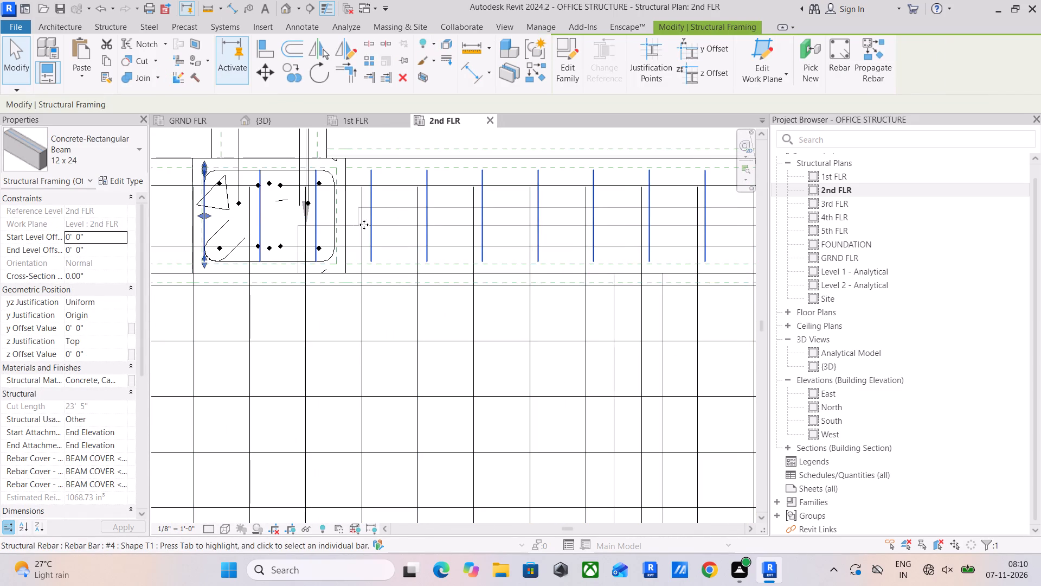
pyautogui.moveTo(209, 215); pyautogui.dragTo(360, 234)
pyautogui.click(387, 215)
# Shorten the north end of the #4 T1 tie set in the beam east of Toilet to the first slab bar south of the corner column.
pyautogui.scroll(-6, 432, 268)
pyautogui.moveTo(519, 273); pyautogui.dragTo(116, 294, button='middle')
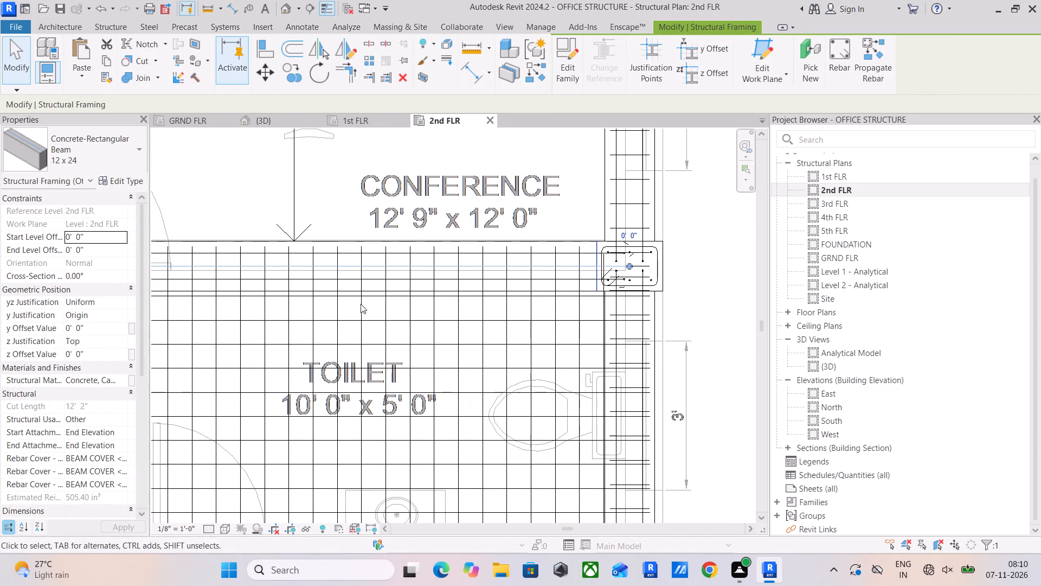
pyautogui.scroll(10, 598, 293)
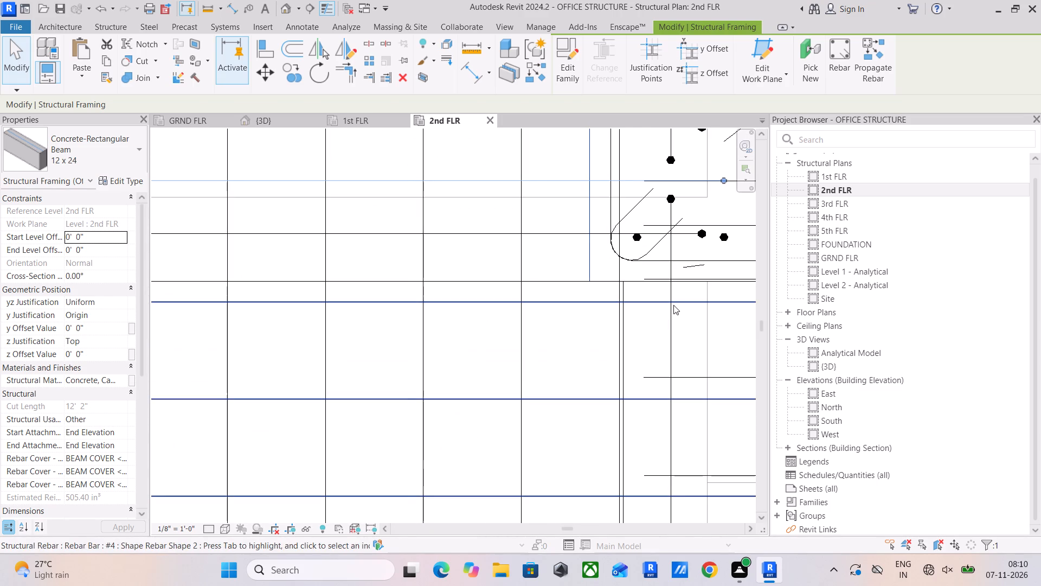
pyautogui.click(686, 376)
pyautogui.scroll(-4, 671, 272)
pyautogui.moveTo(672, 271); pyautogui.dragTo(552, 285, button='middle')
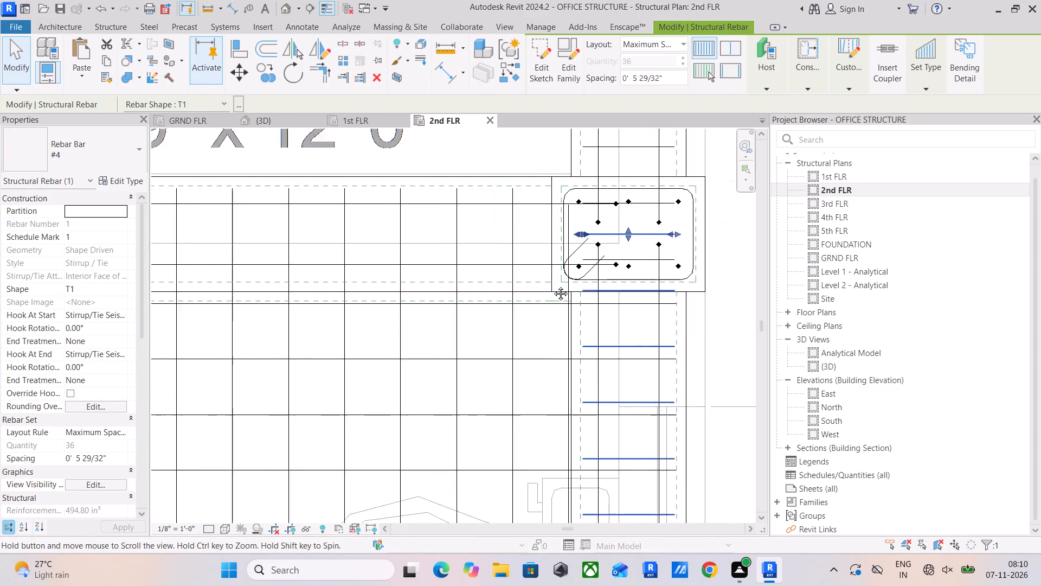
pyautogui.moveTo(552, 285); pyautogui.dragTo(545, 285, button='middle')
pyautogui.moveTo(577, 239); pyautogui.dragTo(573, 307)
# Align the south end of the tie set in the beam east of Director Room with the last slab bar north of the column.
pyautogui.scroll(-6, 563, 337)
pyautogui.moveTo(563, 355); pyautogui.dragTo(563, 171, button='middle')
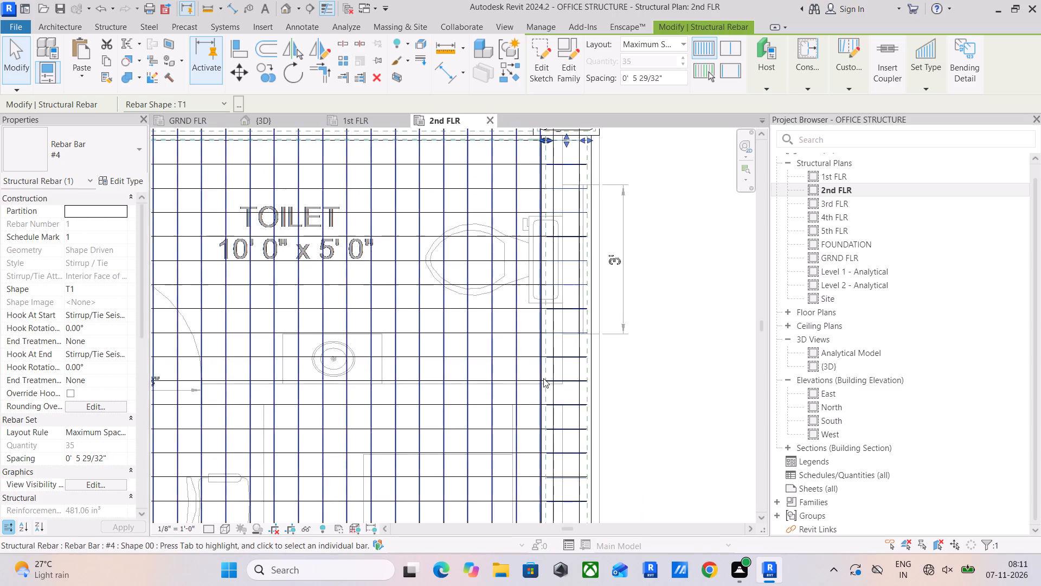
pyautogui.scroll(-5, 546, 414)
pyautogui.moveTo(553, 414); pyautogui.dragTo(561, 154, button='middle')
pyautogui.scroll(11, 566, 419)
pyautogui.moveTo(563, 449); pyautogui.dragTo(565, 342)
pyautogui.click(671, 227)
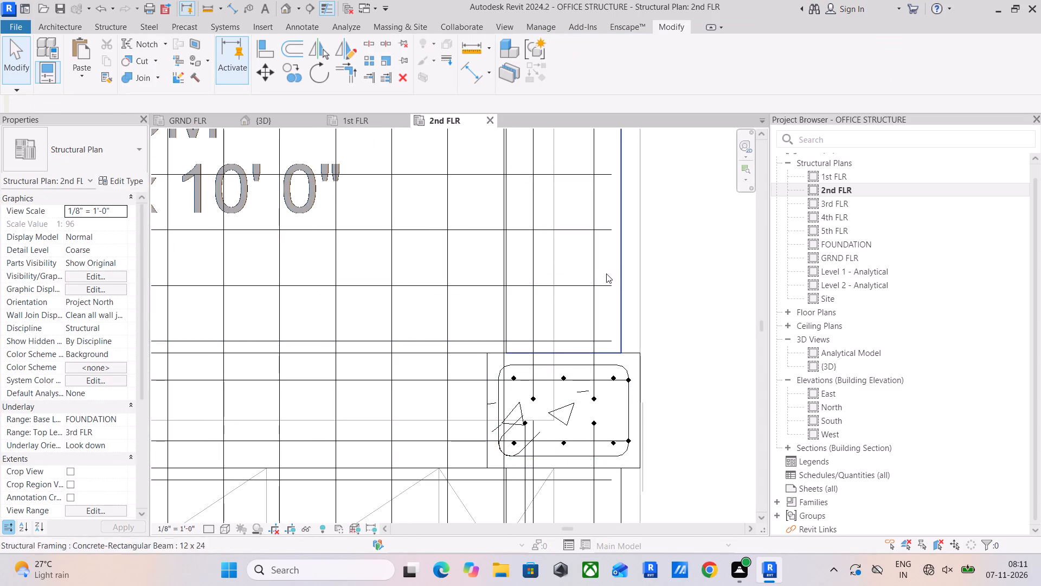
# Copy both #4 slab bar sets over the Pantry and H.R Room area on 1st FLR and paste them aligned to 2nd FLR.
pyautogui.scroll(-10, 595, 278)
pyautogui.scroll(6, 571, 379)
pyautogui.scroll(-13, 570, 377)
pyautogui.moveTo(439, 316); pyautogui.dragTo(524, 416, button='middle')
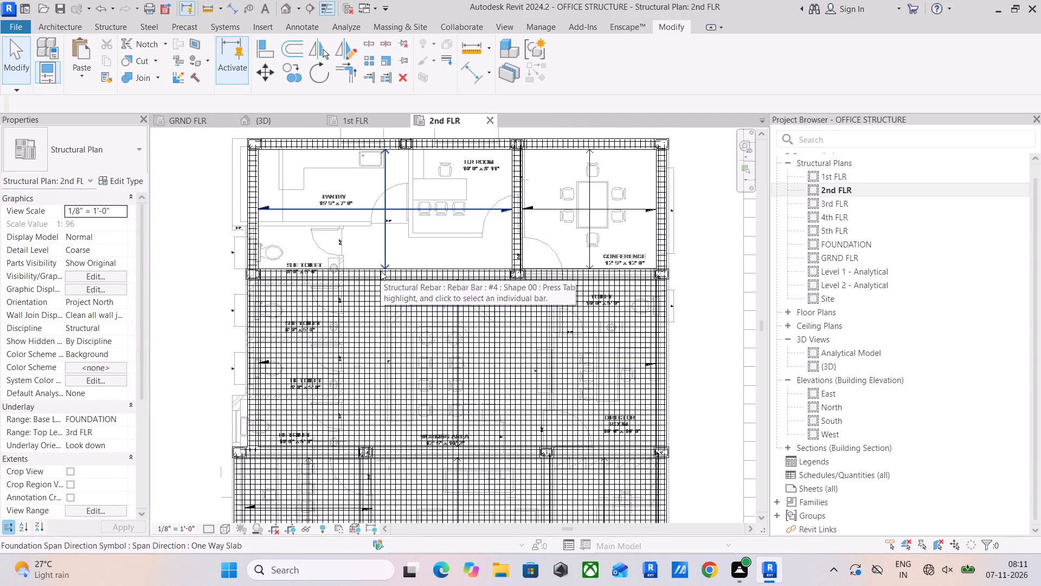
pyautogui.click(378, 123)
pyautogui.moveTo(442, 196); pyautogui.dragTo(430, 303, button='middle')
pyautogui.scroll(5, 559, 253)
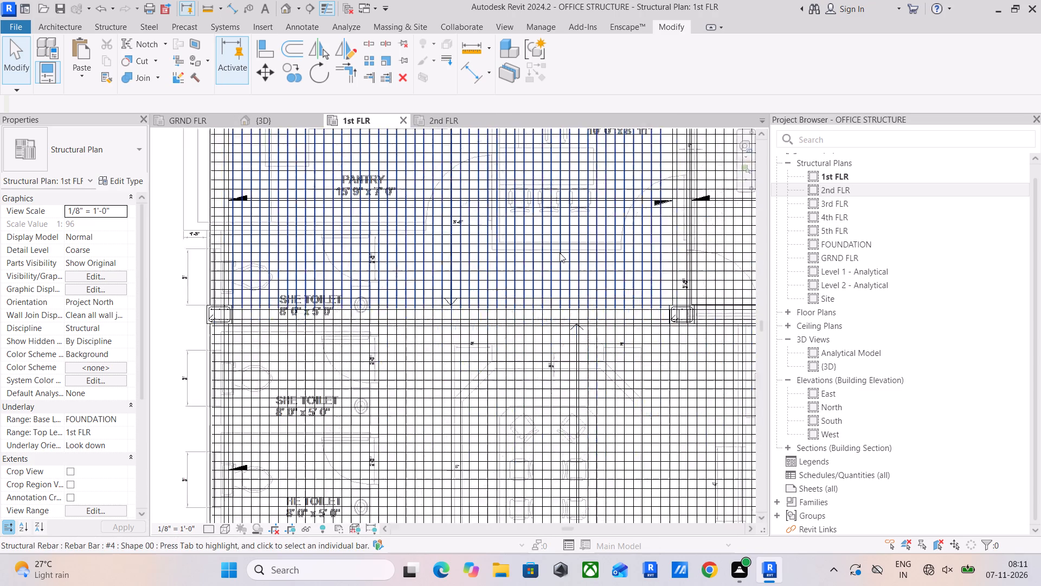
pyautogui.scroll(1, 560, 253)
pyautogui.scroll(10, 491, 298)
pyautogui.moveTo(492, 284); pyautogui.dragTo(446, 317)
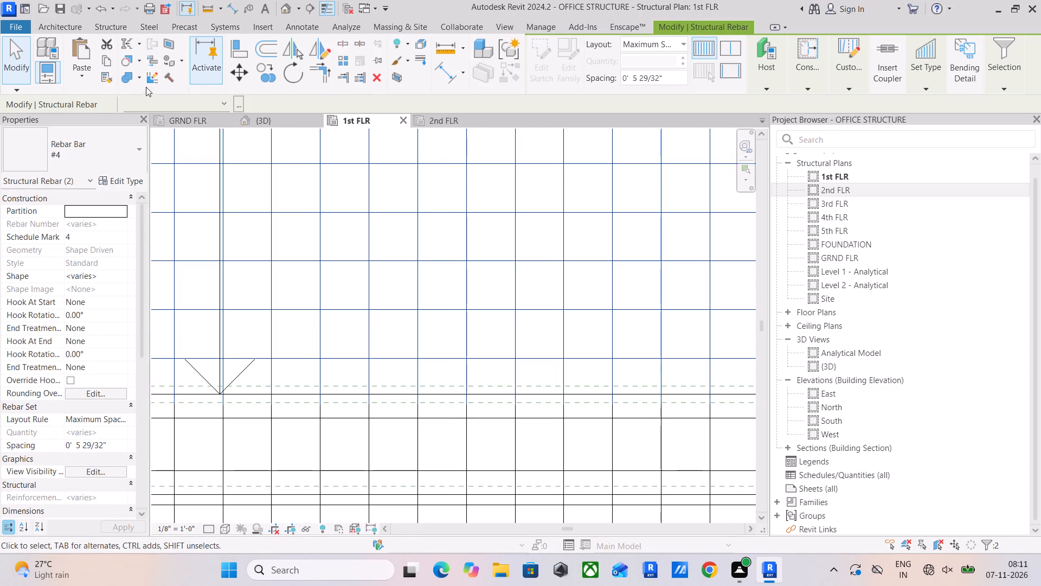
pyautogui.click(111, 66)
pyautogui.click(91, 73)
pyautogui.click(180, 122)
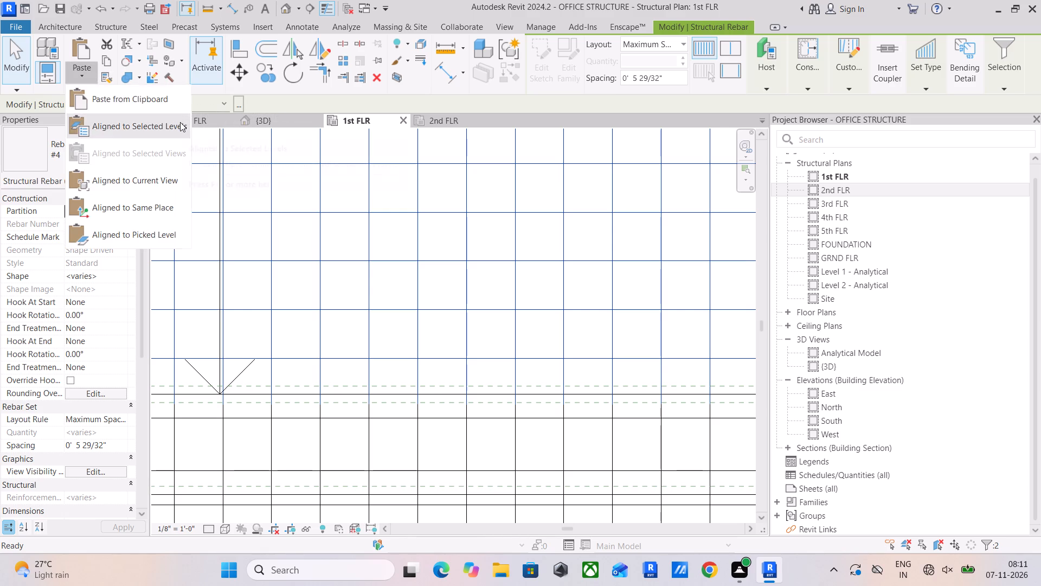
pyautogui.click(454, 204)
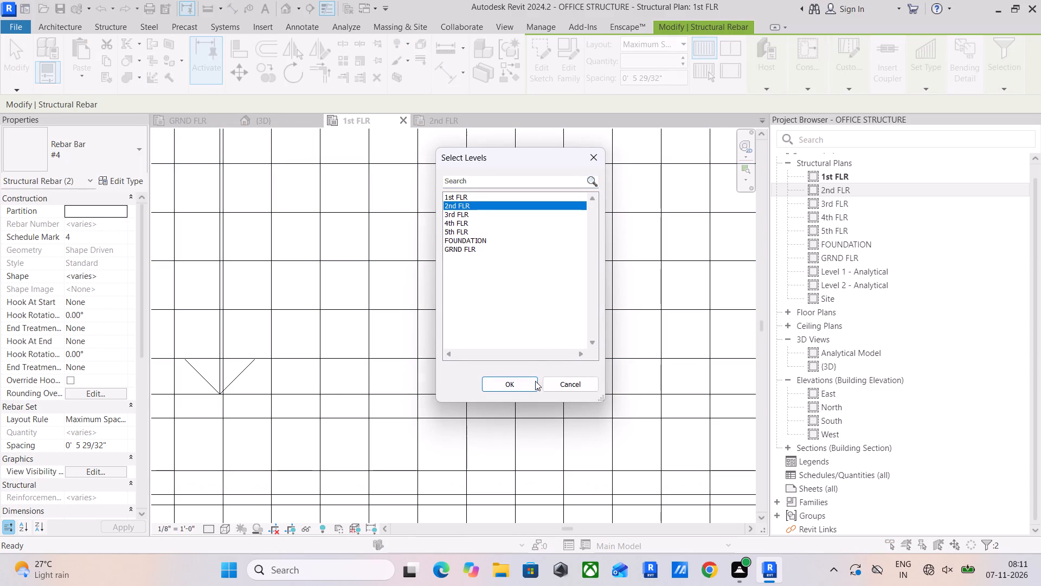
pyautogui.click(529, 387)
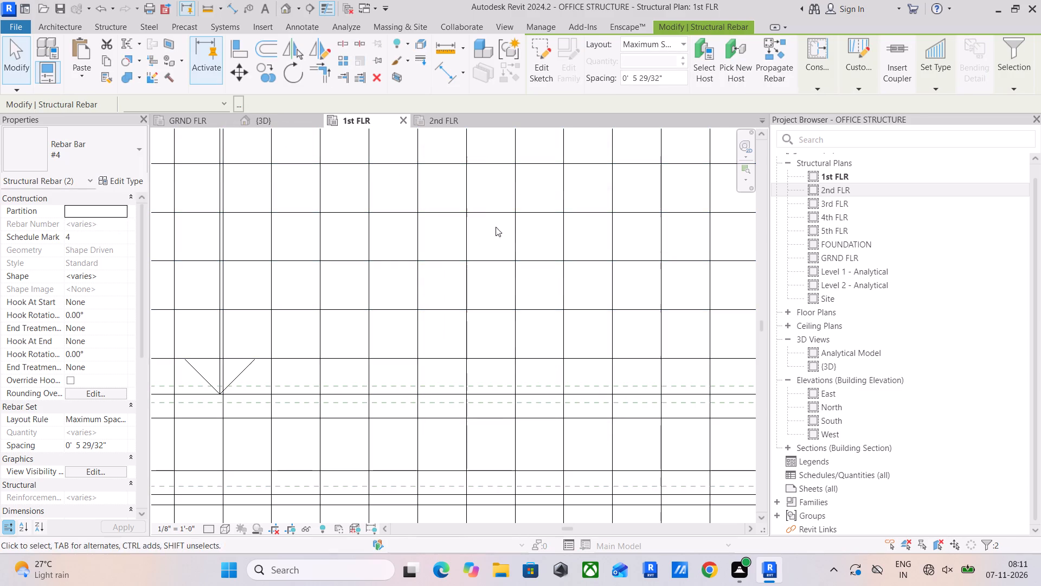
# On the 2nd FLR plan, examine the copied Pantry and H.R Room slab bars around the column at the area's southeast corner.
pyautogui.click(449, 119)
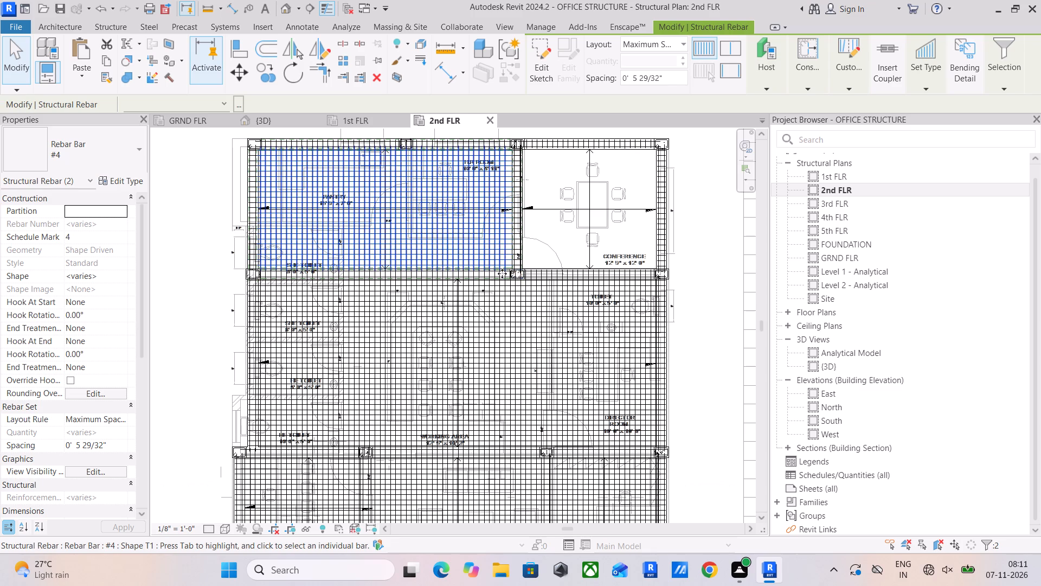
pyautogui.scroll(6, 481, 260)
pyautogui.scroll(6, 535, 321)
pyautogui.moveTo(544, 311); pyautogui.dragTo(516, 422, button='middle')
pyautogui.scroll(6, 509, 324)
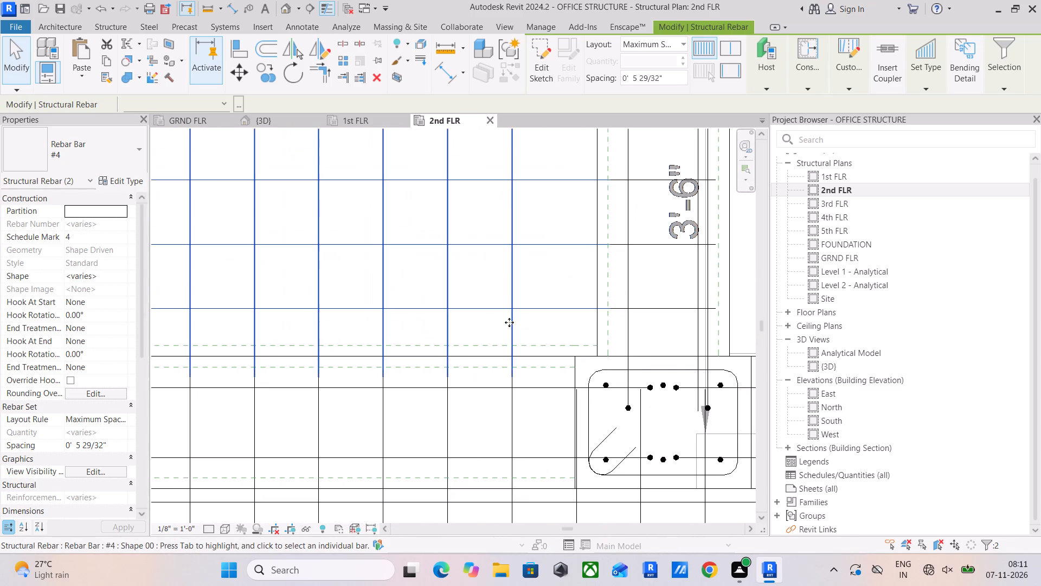
pyautogui.press('Escape')
pyautogui.scroll(-6, 509, 322)
pyautogui.scroll(-5, 464, 340)
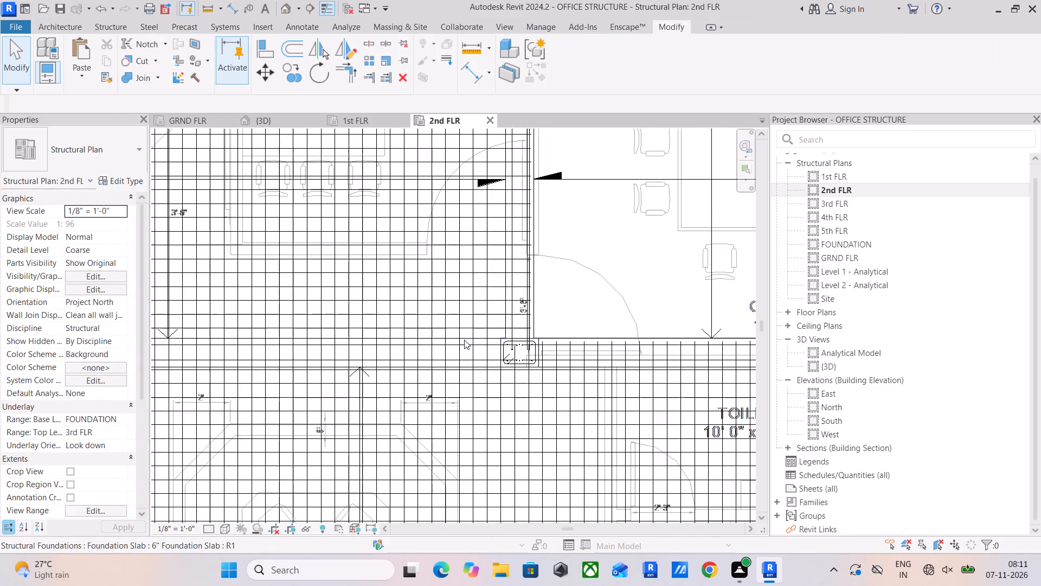
# Shorten the east end of the #4 T1 tie set in the beam north of H.R Room to the last slab bar west of the column.
pyautogui.moveTo(464, 340); pyautogui.dragTo(663, 488, button='middle')
pyautogui.moveTo(548, 361); pyautogui.dragTo(544, 431, button='middle')
pyautogui.scroll(8, 667, 227)
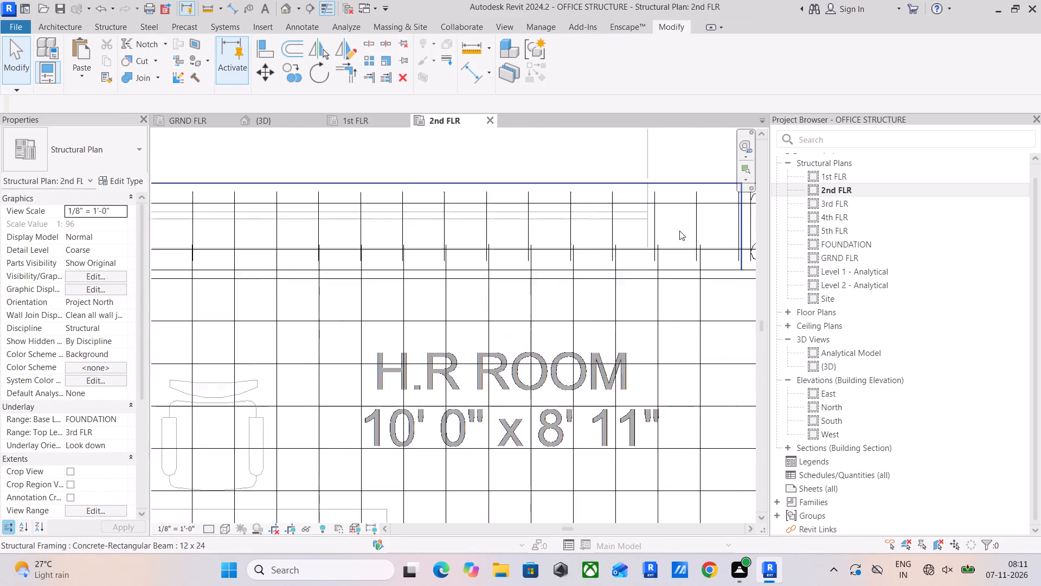
pyautogui.scroll(2, 679, 231)
pyautogui.click(703, 221)
pyautogui.scroll(-4, 699, 230)
pyautogui.moveTo(697, 232); pyautogui.dragTo(536, 295, button='middle')
pyautogui.scroll(2, 560, 288)
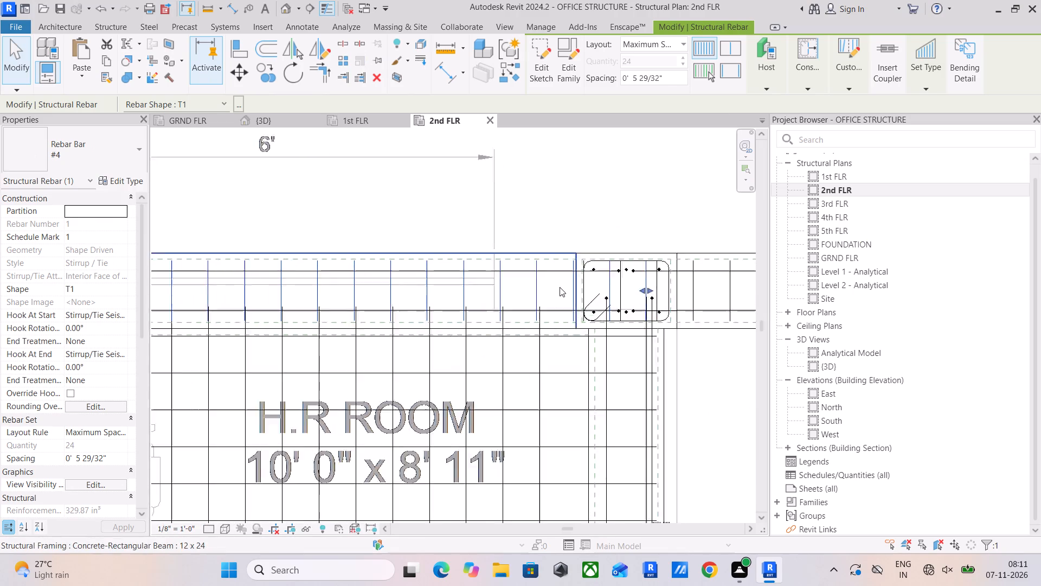
pyautogui.scroll(3, 560, 287)
pyautogui.moveTo(707, 293); pyautogui.dragTo(529, 318)
# Align the west end of the H.R Room beam's tie set with the first slab bar east of the intermediate column.
pyautogui.scroll(-10, 445, 346)
pyautogui.moveTo(364, 355); pyautogui.dragTo(792, 355, button='middle')
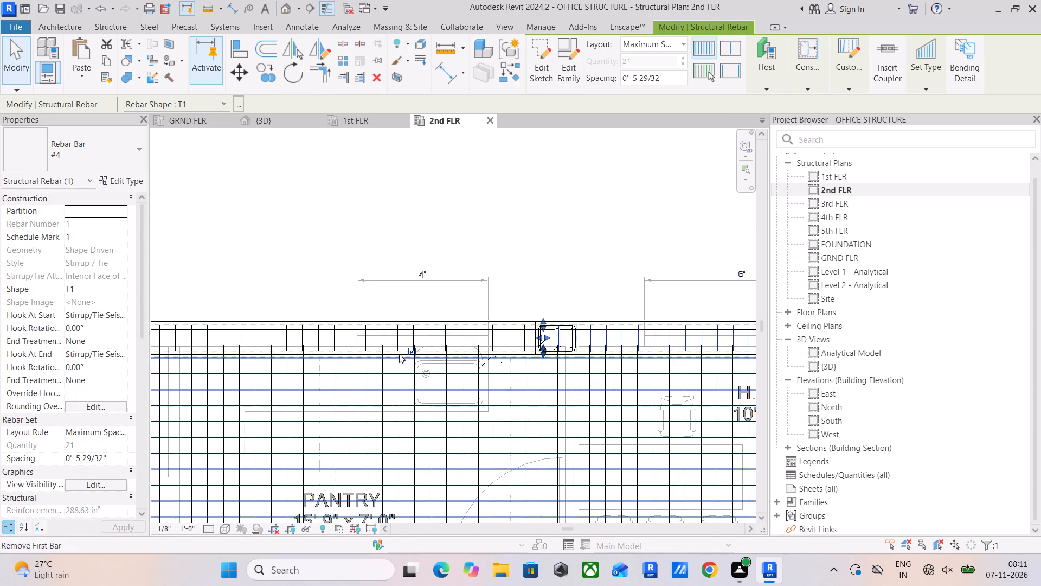
pyautogui.moveTo(451, 355); pyautogui.dragTo(878, 347, button='middle')
pyautogui.moveTo(582, 347); pyautogui.dragTo(252, 339, button='middle')
pyautogui.scroll(3, 633, 335)
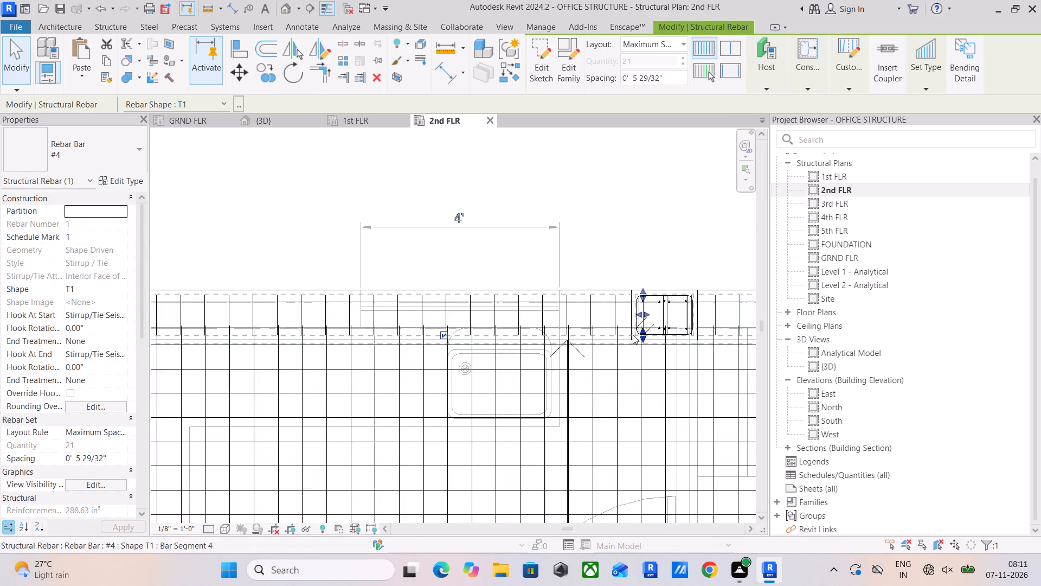
pyautogui.moveTo(629, 335); pyautogui.dragTo(327, 354, button='middle')
pyautogui.scroll(5, 370, 341)
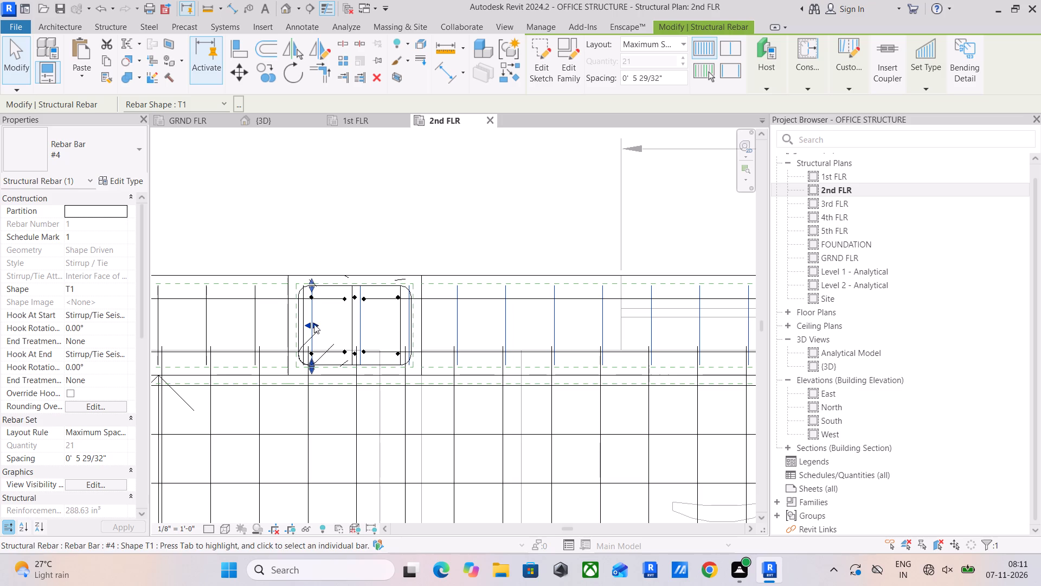
pyautogui.moveTo(313, 322); pyautogui.dragTo(453, 335)
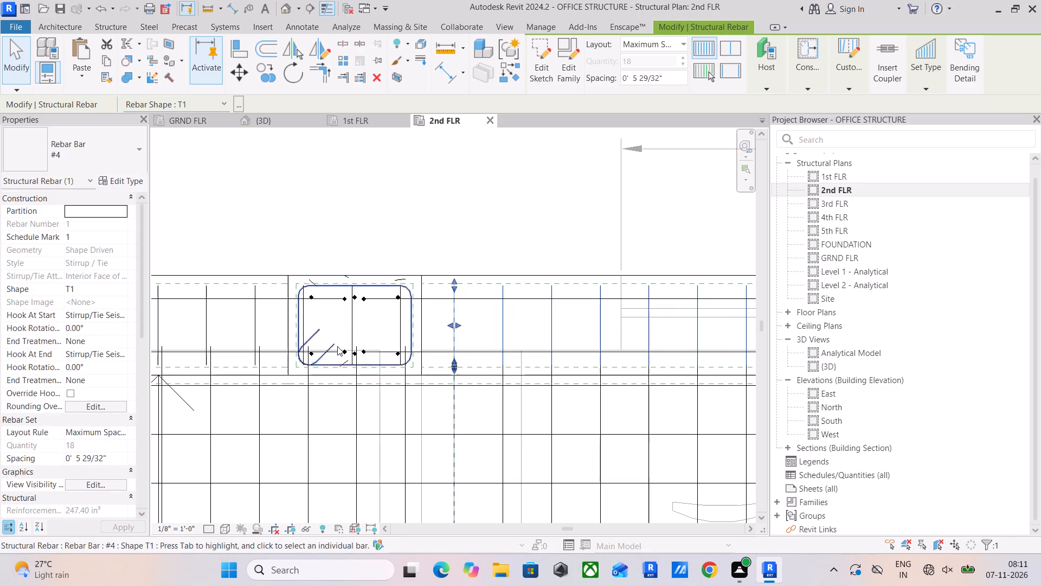
# Shorten the east end of the tie set in the beam north of Pantry to the last slab bar west of the intermediate column.
pyautogui.click(254, 328)
pyautogui.moveTo(284, 341); pyautogui.dragTo(401, 350, button='middle')
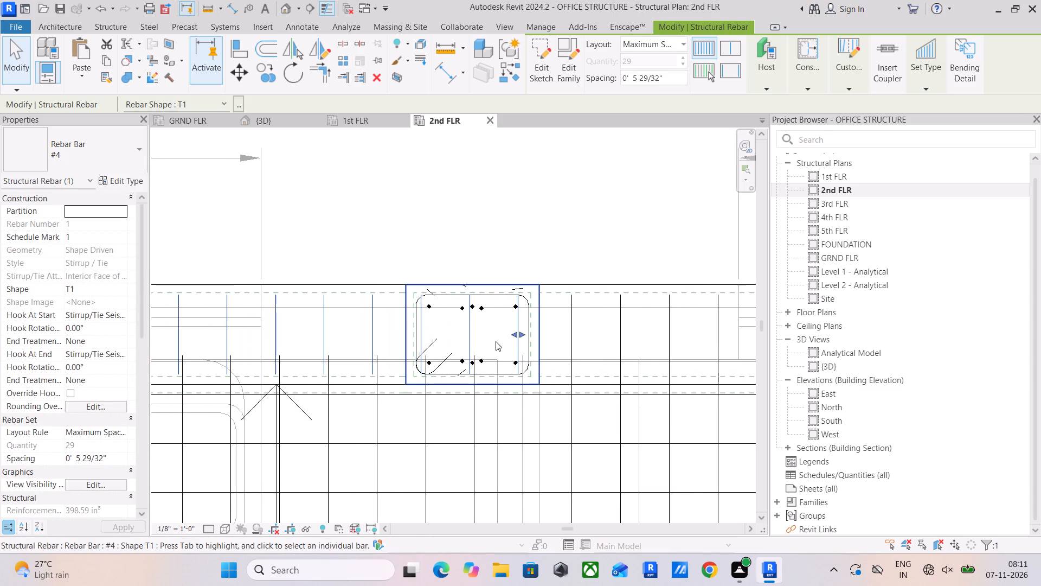
pyautogui.moveTo(514, 335); pyautogui.dragTo(380, 344)
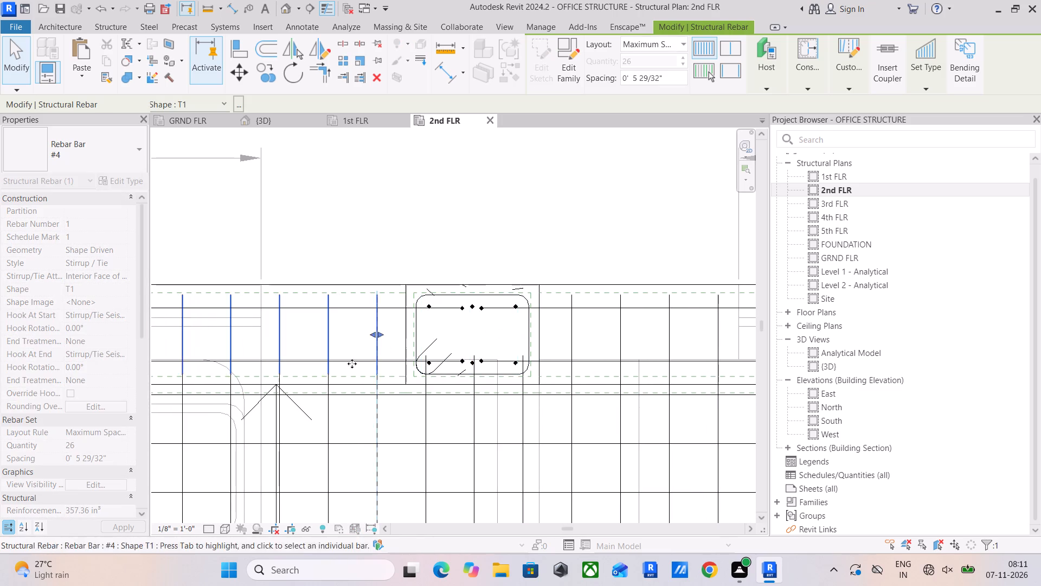
# Examine the beam ties and slab bars around the northwest corner column beside Pantry.
pyautogui.scroll(-5, 304, 381)
pyautogui.moveTo(305, 381); pyautogui.dragTo(736, 380, button='middle')
pyautogui.scroll(-3, 420, 391)
pyautogui.moveTo(407, 391); pyautogui.dragTo(522, 388, button='middle')
pyautogui.scroll(5, 348, 375)
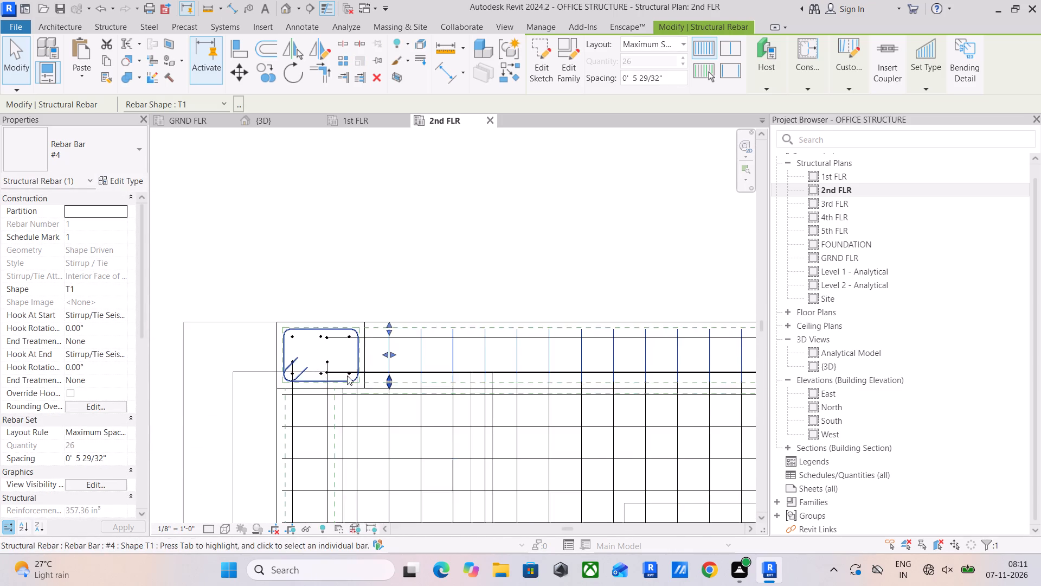
pyautogui.scroll(6, 360, 370)
pyautogui.press('Escape')
pyautogui.scroll(-19, 441, 377)
pyautogui.moveTo(576, 380); pyautogui.dragTo(517, 384, button='middle')
pyautogui.scroll(4, 445, 389)
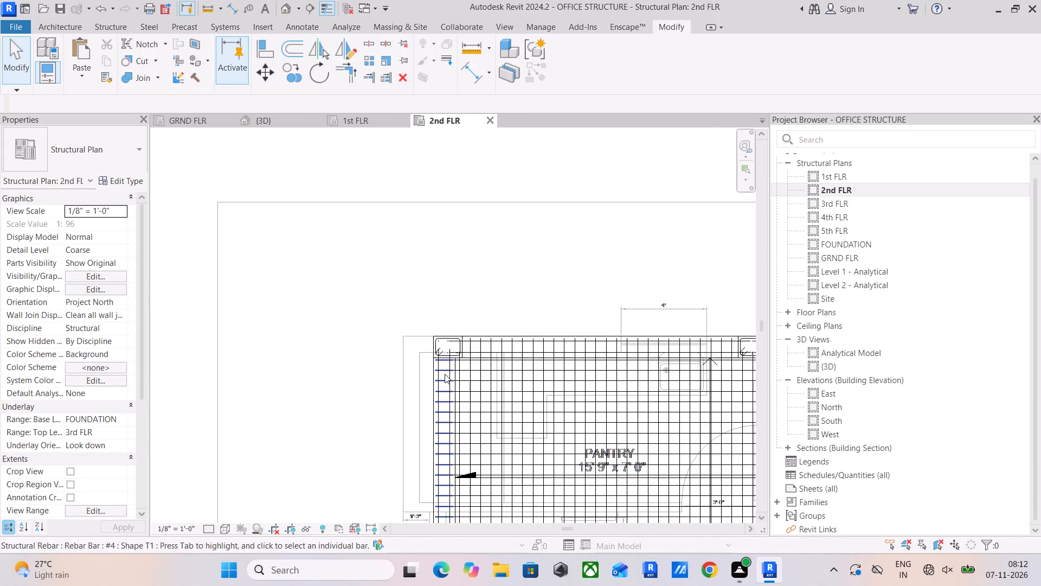
pyautogui.scroll(8, 445, 374)
pyautogui.scroll(-12, 445, 371)
pyautogui.moveTo(551, 378); pyautogui.dragTo(236, 311, button='middle')
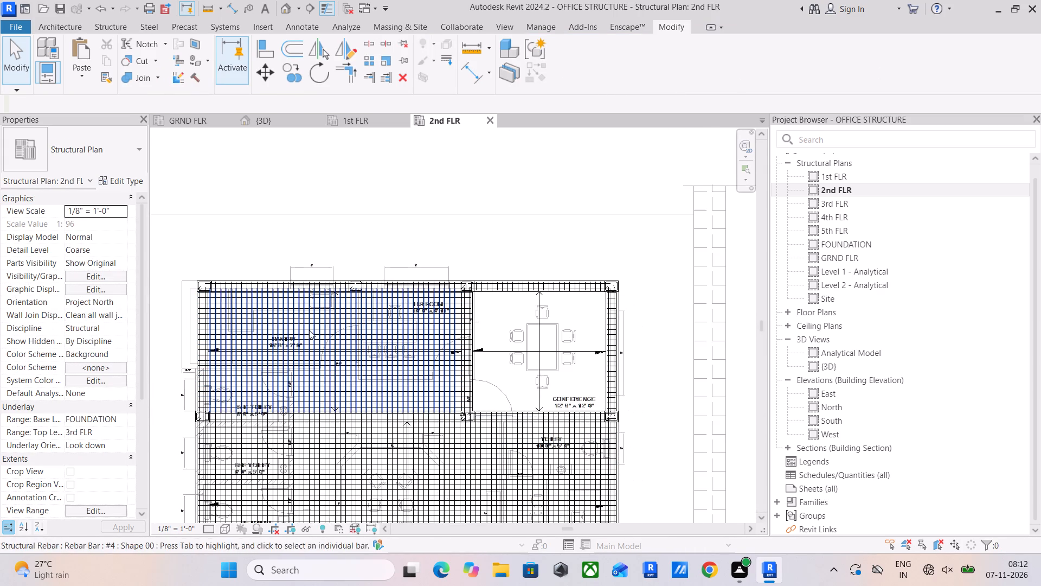
# Copy both #4 slab bar sets over the Conference area on 1st FLR and paste them aligned to 2nd FLR.
pyautogui.click(354, 119)
pyautogui.scroll(-16, 462, 278)
pyautogui.moveTo(503, 337); pyautogui.dragTo(207, 371, button='middle')
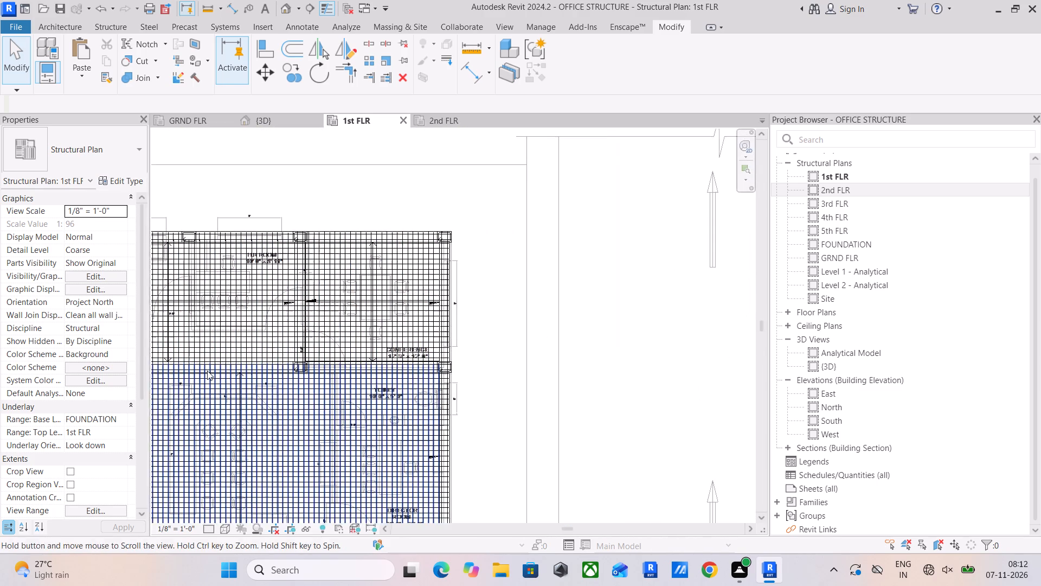
pyautogui.moveTo(207, 371); pyautogui.dragTo(207, 370, button='middle')
pyautogui.scroll(16, 343, 348)
pyautogui.moveTo(393, 336); pyautogui.dragTo(363, 366)
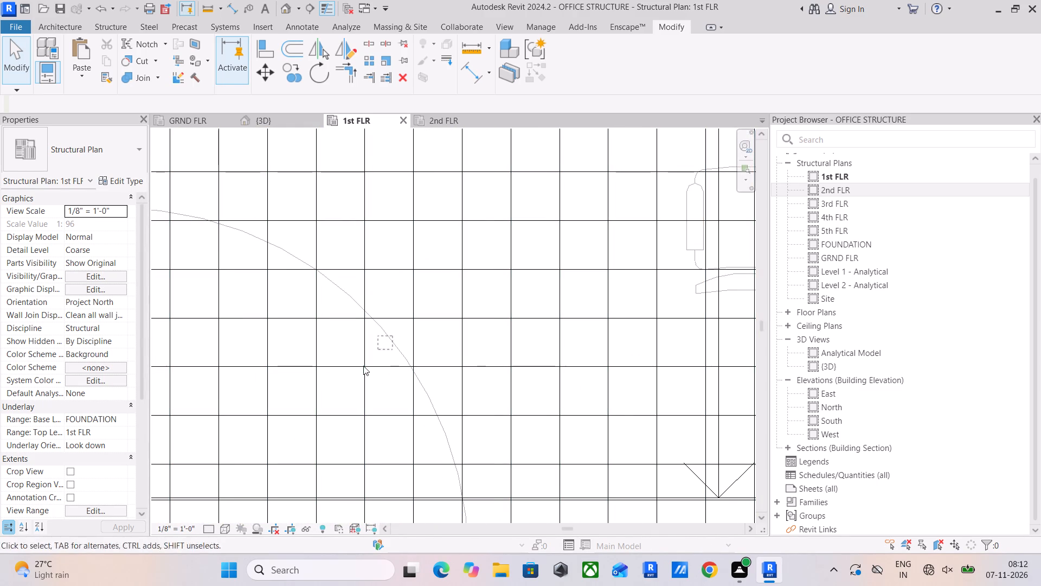
pyautogui.moveTo(363, 366); pyautogui.dragTo(351, 383)
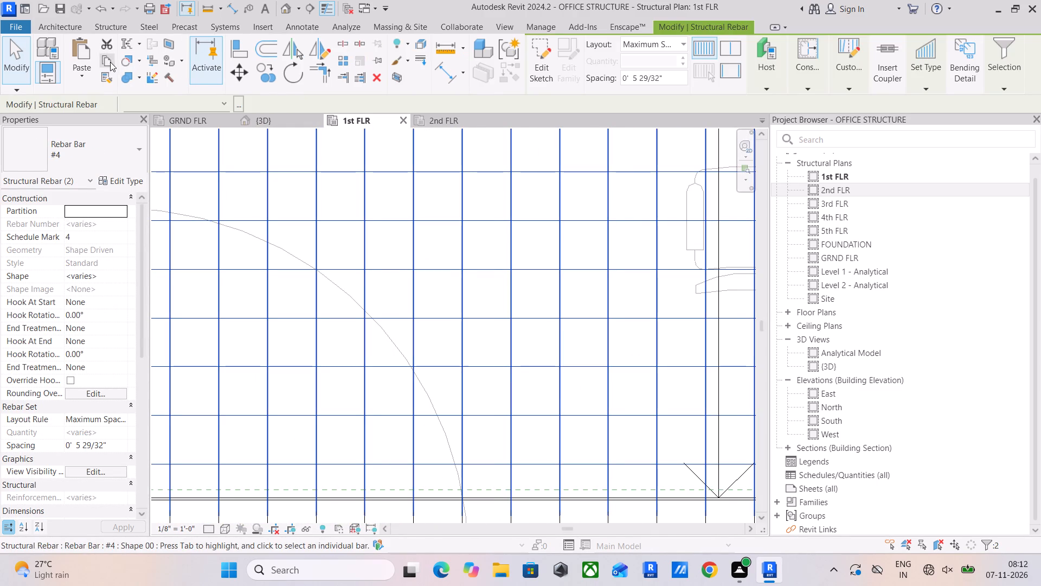
pyautogui.moveTo(109, 62); pyautogui.dragTo(102, 67)
pyautogui.click(73, 85)
pyautogui.click(83, 71)
pyautogui.click(156, 133)
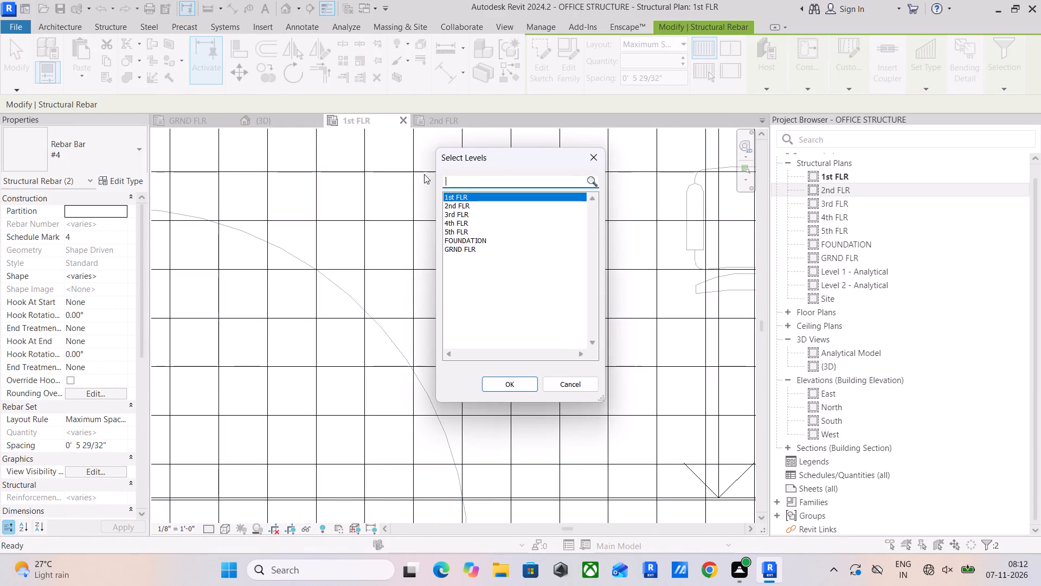
pyautogui.click(455, 203)
pyautogui.moveTo(496, 372); pyautogui.dragTo(497, 384)
pyautogui.click(497, 386)
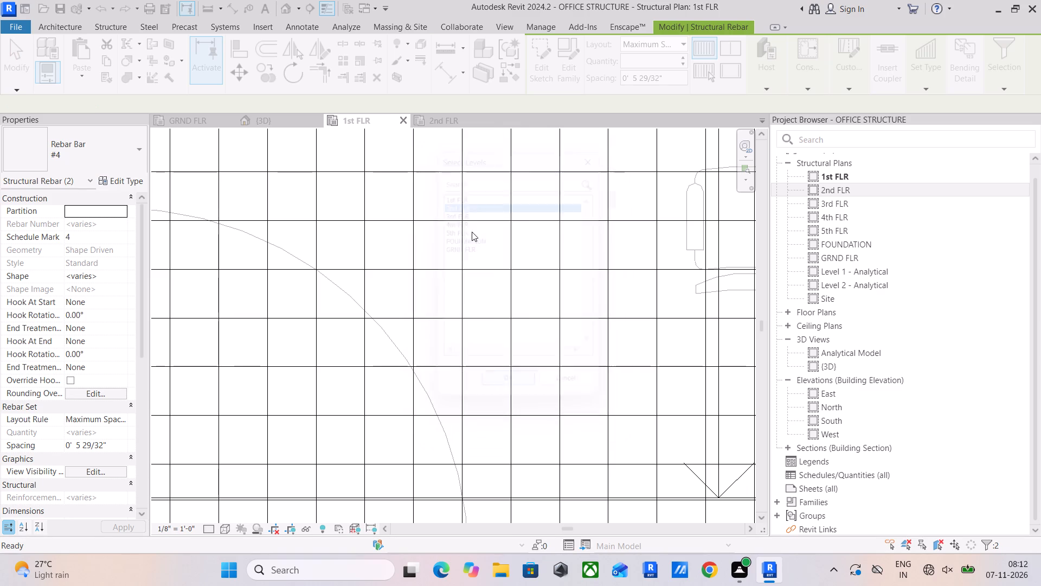
# On the 2nd FLR plan, align the west end of the tie set in the beam north of Conference with the first slab bar east of the column.
pyautogui.scroll(-4, 471, 231)
pyautogui.click(446, 119)
pyautogui.scroll(-6, 522, 234)
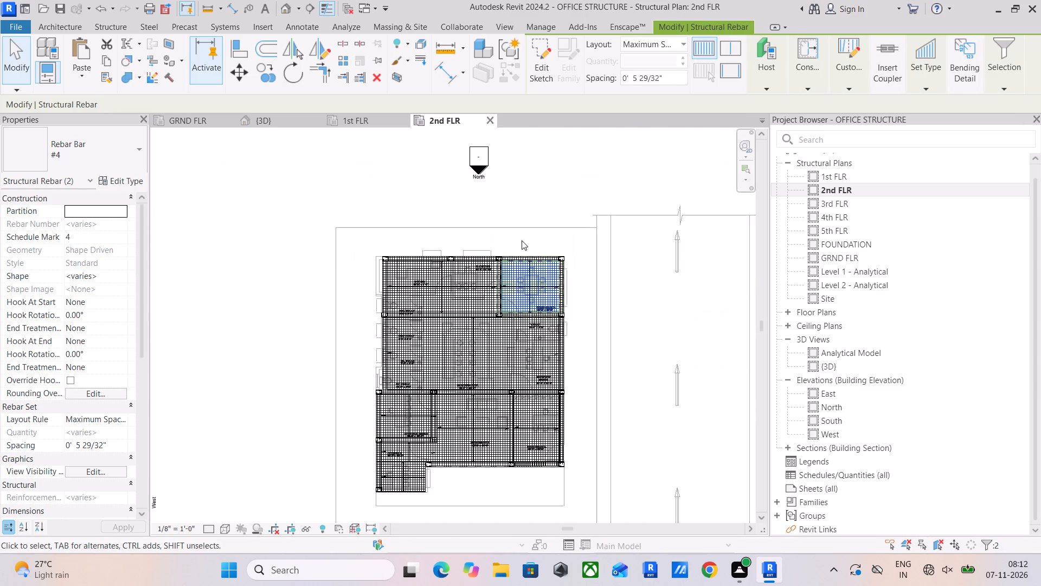
pyautogui.scroll(-3, 522, 240)
pyautogui.scroll(17, 522, 281)
pyautogui.scroll(5, 436, 236)
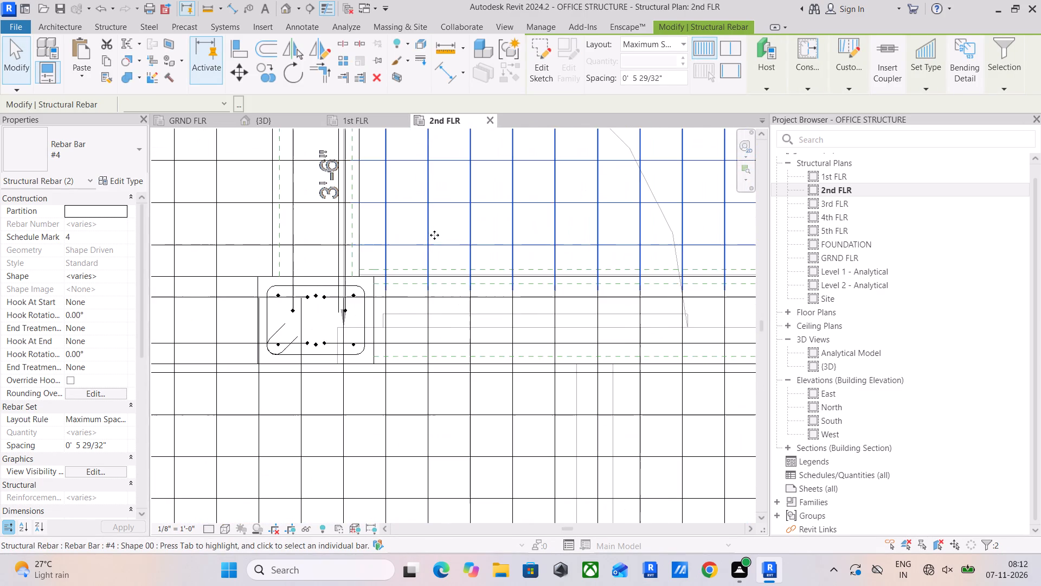
pyautogui.scroll(-12, 429, 243)
pyautogui.moveTo(472, 257); pyautogui.dragTo(427, 473, button='middle')
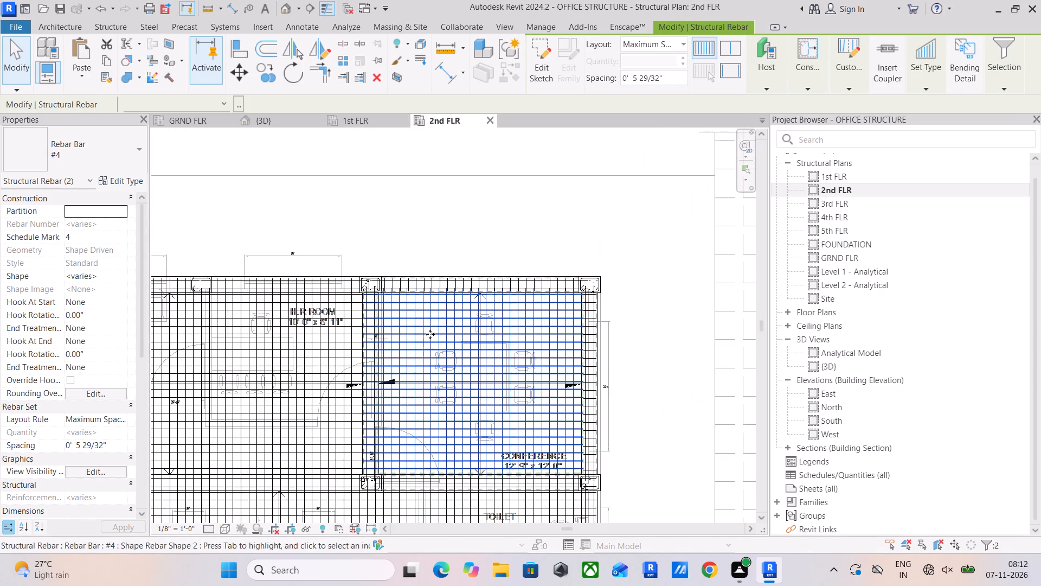
pyautogui.scroll(11, 406, 274)
pyautogui.scroll(4, 364, 305)
pyautogui.click(359, 283)
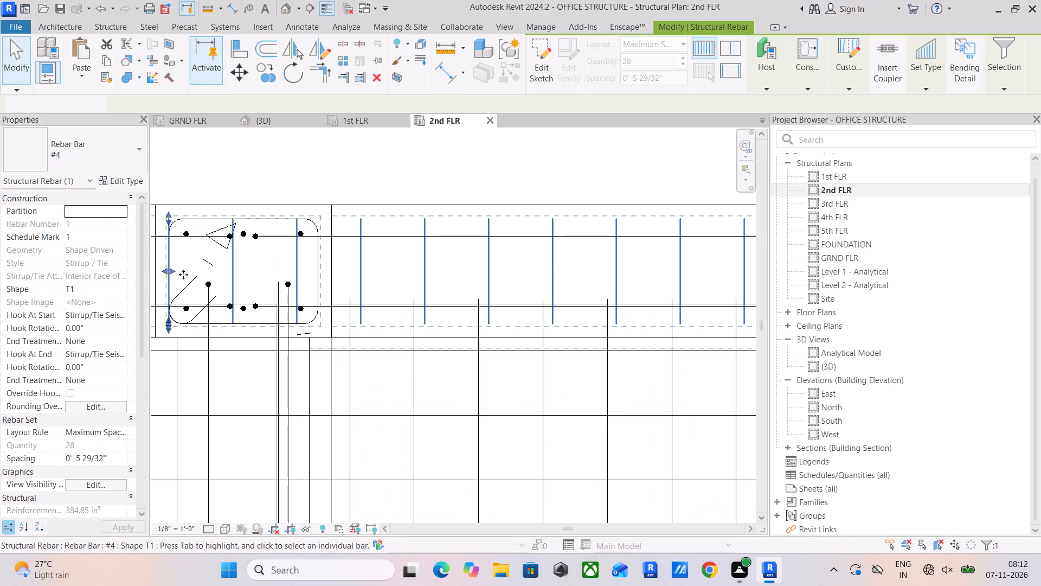
pyautogui.moveTo(173, 271); pyautogui.dragTo(350, 283)
# Examine the beam ties and slab bars around the northeast corner column beside Conference.
pyautogui.scroll(-2, 434, 311)
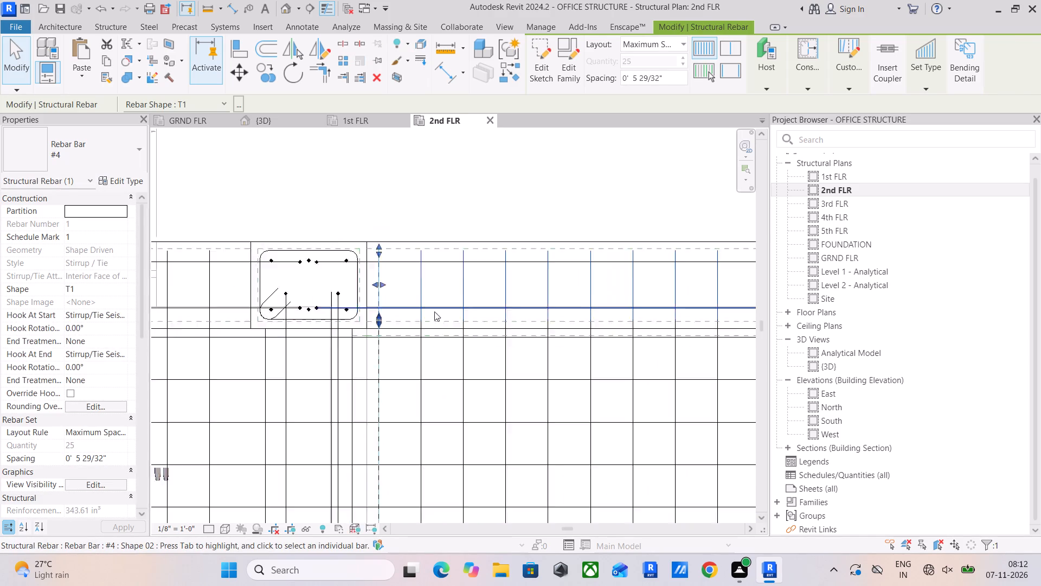
pyautogui.scroll(-8, 434, 311)
pyautogui.moveTo(635, 316); pyautogui.dragTo(323, 324, button='middle')
pyautogui.scroll(5, 552, 312)
pyautogui.press('Escape')
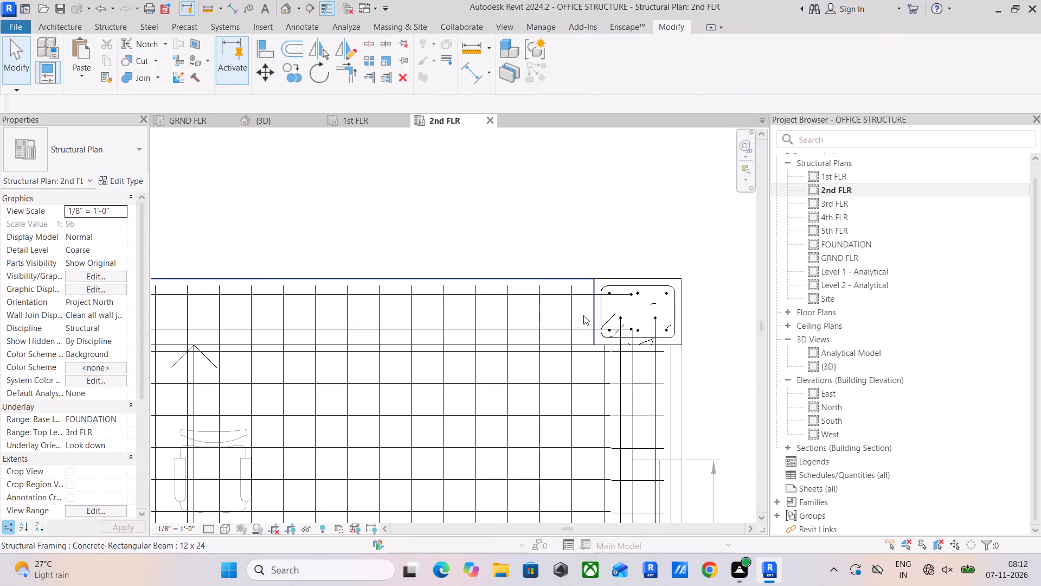
pyautogui.scroll(5, 625, 348)
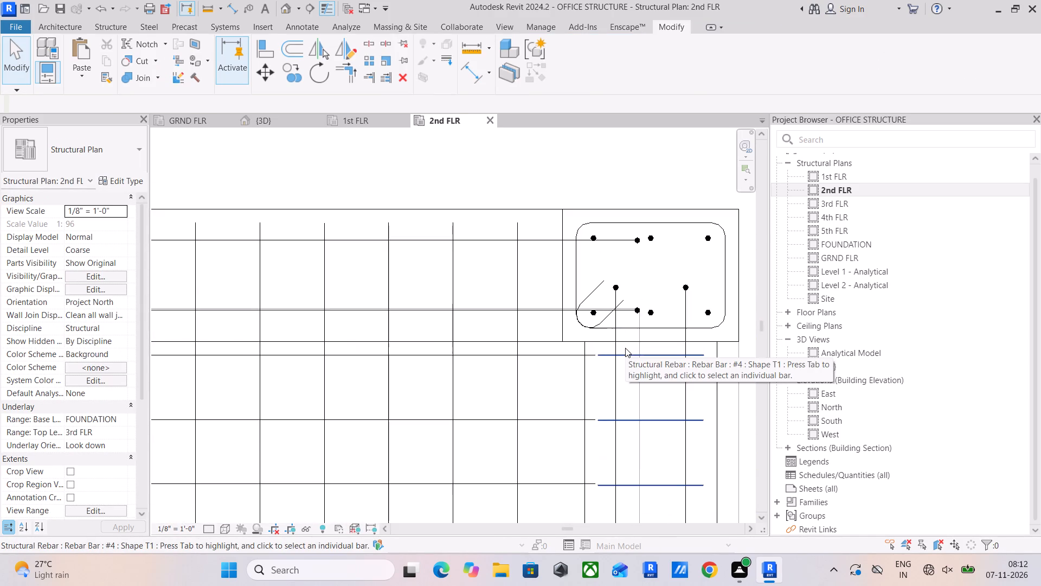
pyautogui.scroll(-6, 625, 348)
pyautogui.scroll(11, 632, 384)
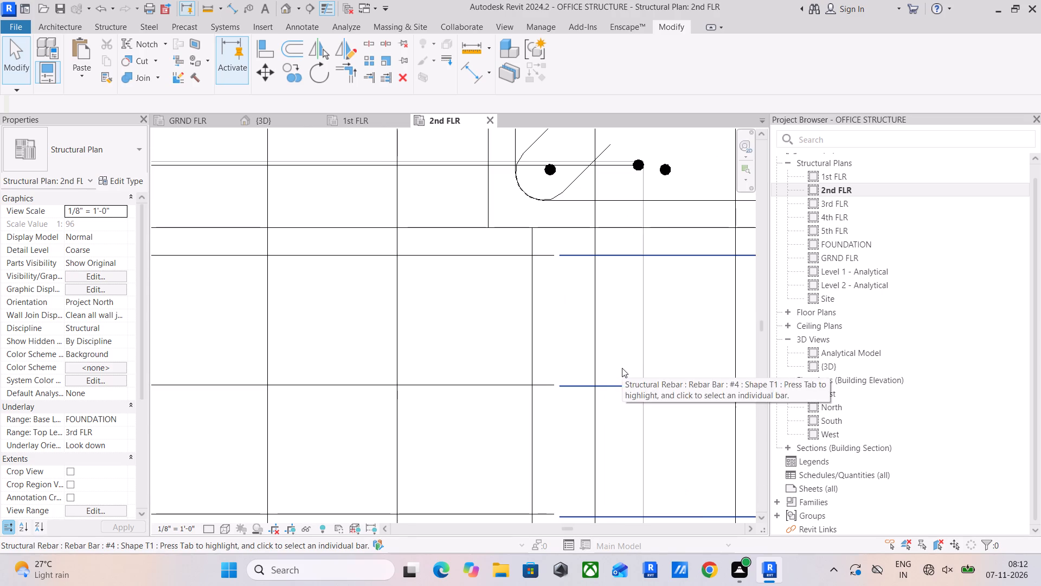
pyautogui.scroll(-11, 622, 380)
# Shorten the south end of the tie set in the beam east of Conference to the last slab bar north of the column.
pyautogui.moveTo(626, 390); pyautogui.dragTo(601, 127, button='middle')
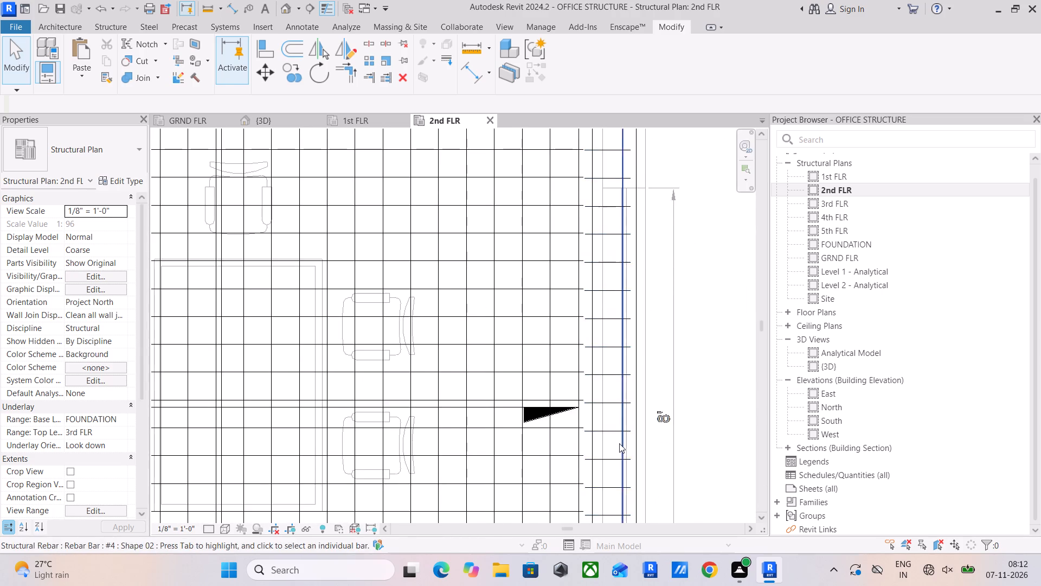
pyautogui.moveTo(620, 419); pyautogui.dragTo(618, 212, button='middle')
pyautogui.moveTo(602, 409); pyautogui.dragTo(602, 201, button='middle')
pyautogui.scroll(6, 611, 285)
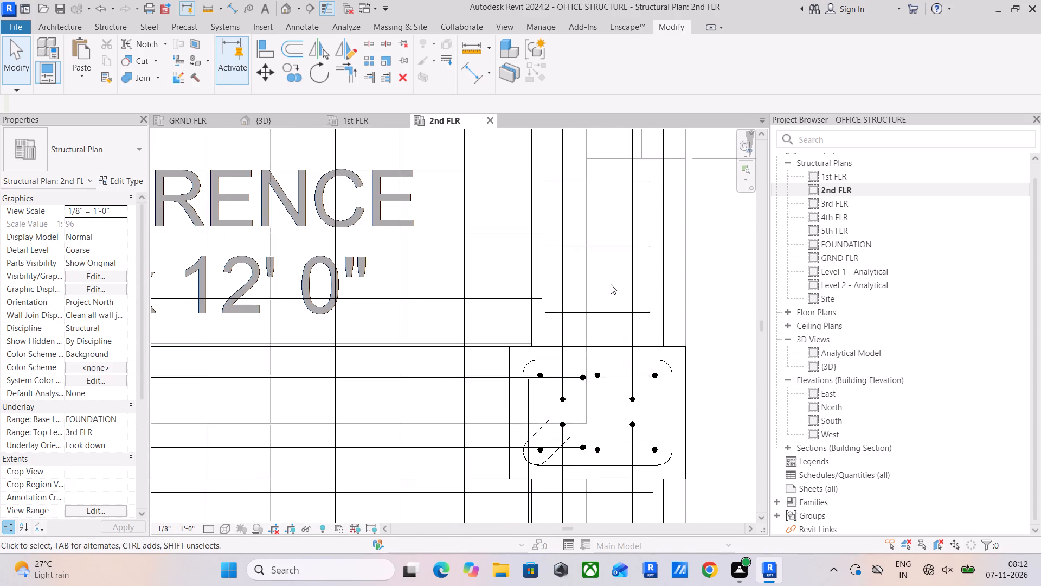
pyautogui.click(607, 313)
pyautogui.moveTo(597, 437); pyautogui.dragTo(592, 362)
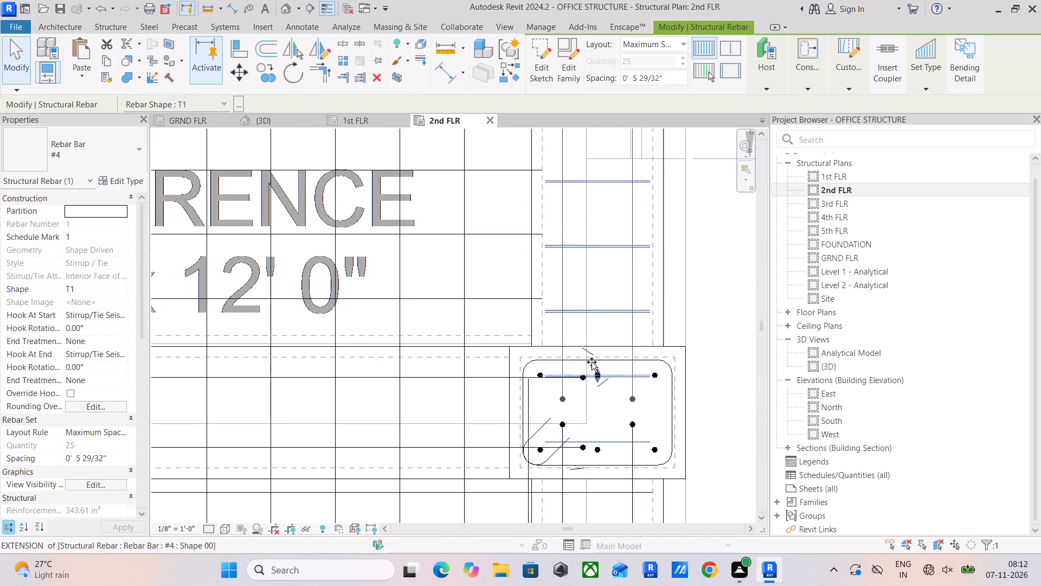
pyautogui.moveTo(592, 362); pyautogui.dragTo(593, 303)
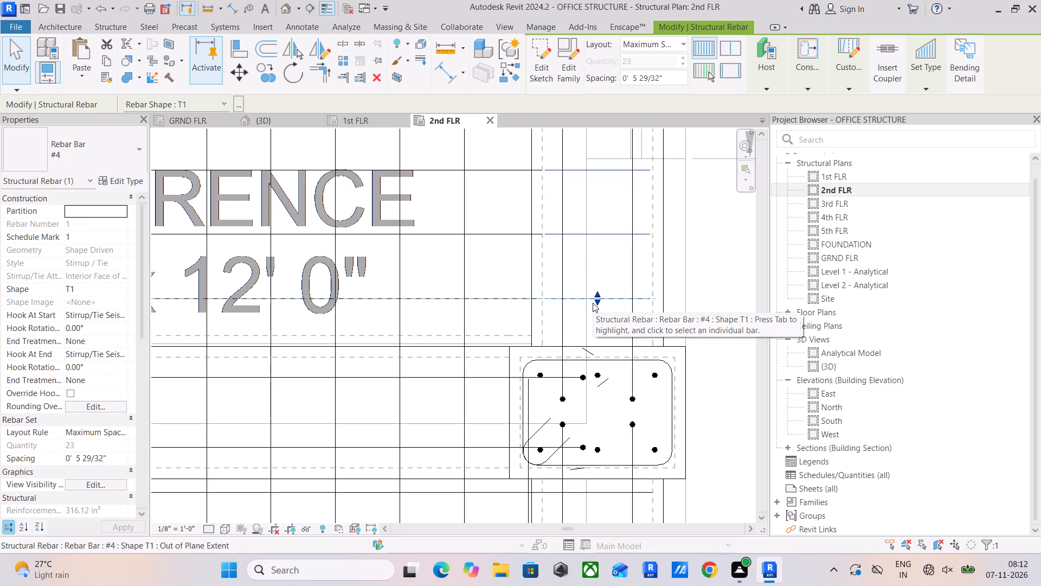
pyautogui.moveTo(587, 372); pyautogui.dragTo(593, 220, button='middle')
pyautogui.press('Escape')
# Filter the selection along the 2nd FLR north edge to structural framing, and paste copies of those beams aligned to 3rd, 4th and 5th FLR.
pyautogui.scroll(-9, 581, 292)
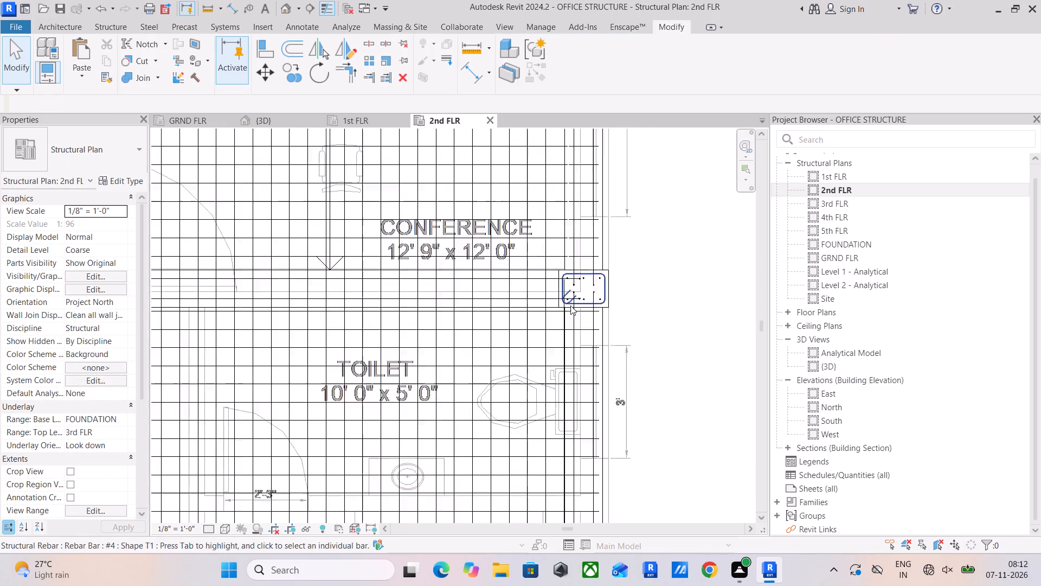
pyautogui.scroll(-13, 570, 305)
pyautogui.moveTo(558, 319); pyautogui.dragTo(601, 244, button='middle')
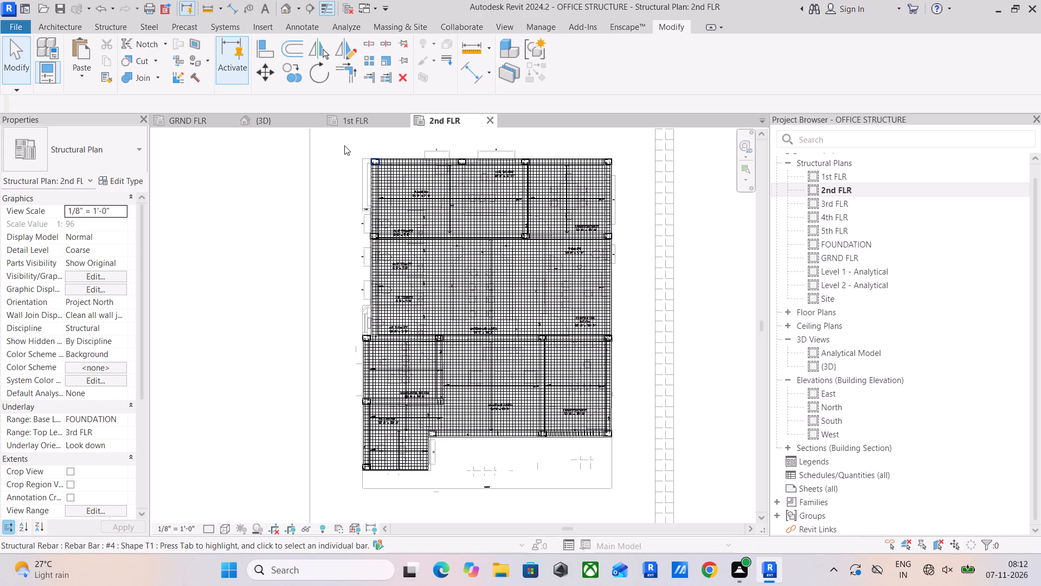
pyautogui.moveTo(344, 145); pyautogui.dragTo(661, 181)
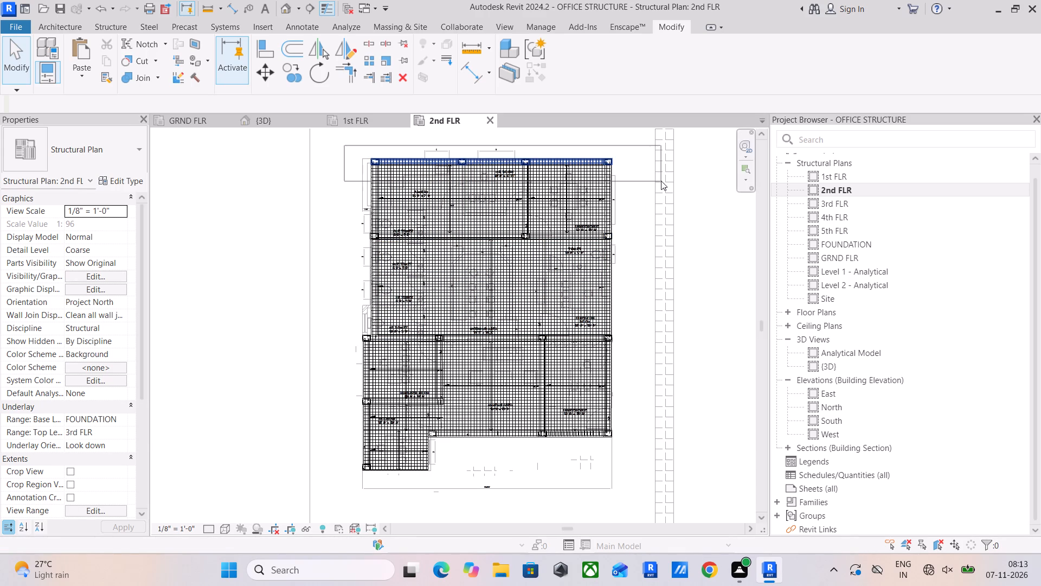
pyautogui.scroll(3, 322, 143)
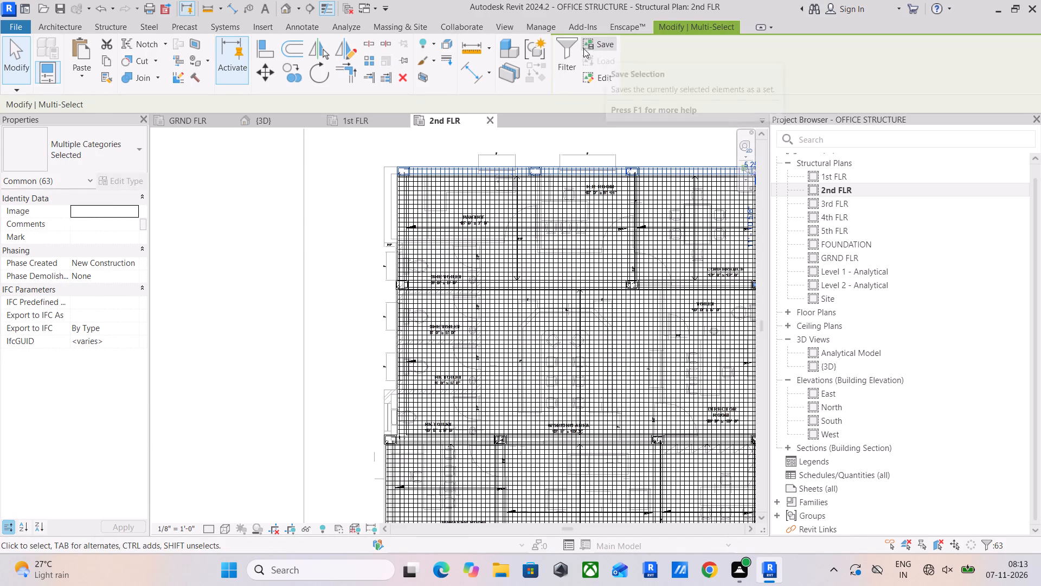
pyautogui.click(571, 49)
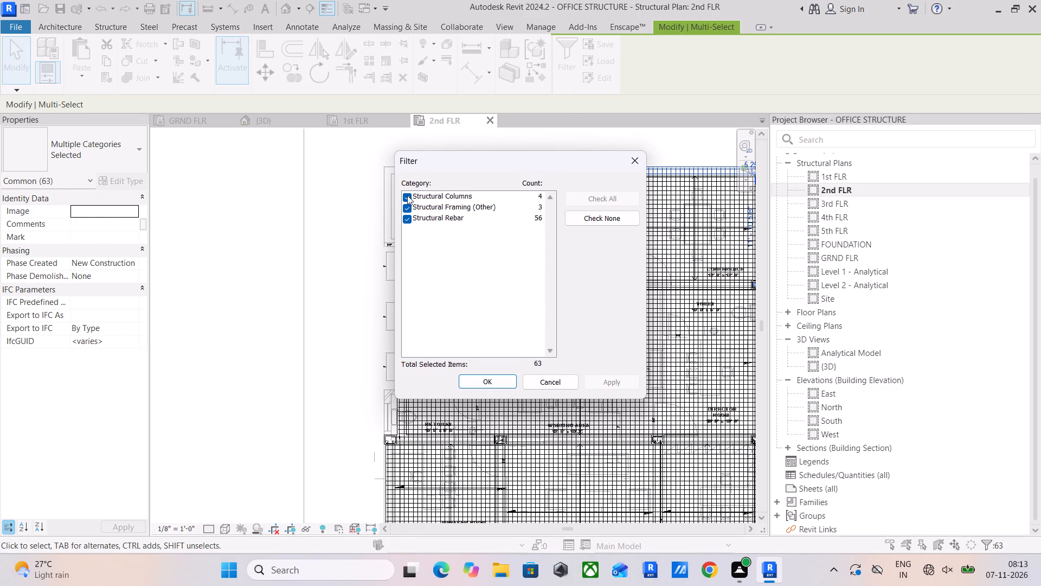
pyautogui.click(407, 195)
pyautogui.click(492, 381)
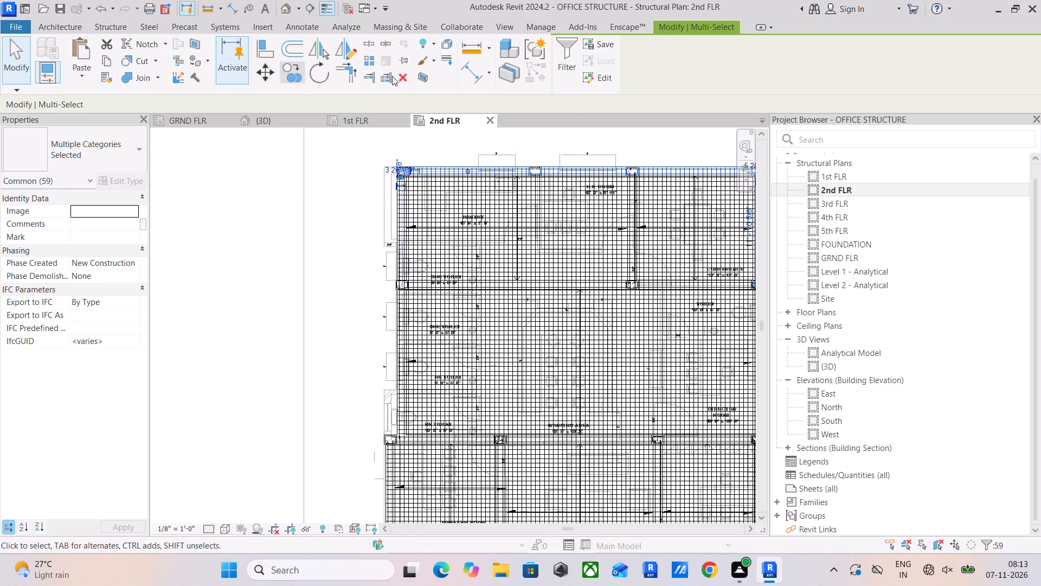
pyautogui.click(557, 64)
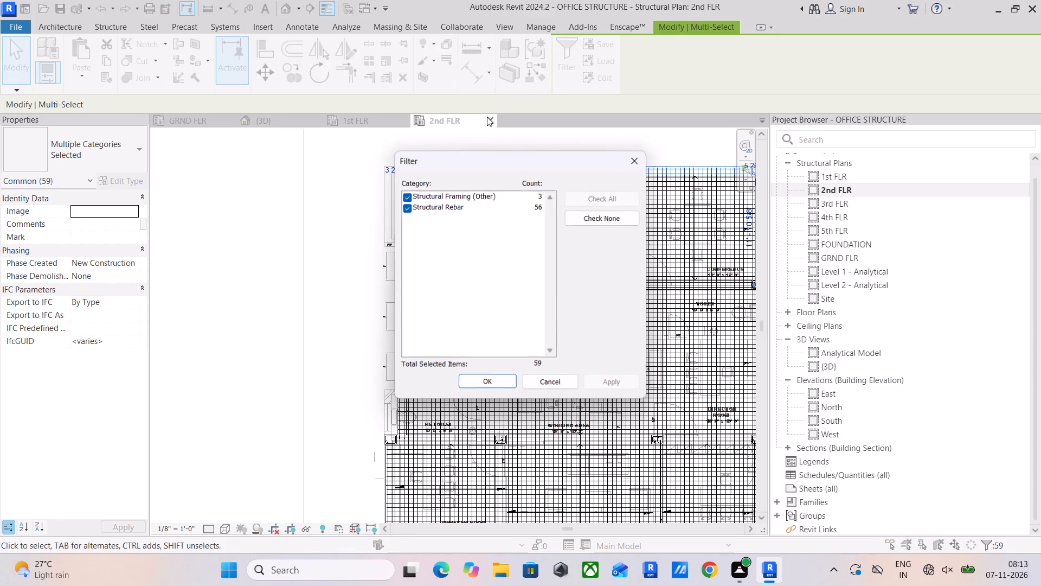
pyautogui.click(408, 208)
pyautogui.click(498, 376)
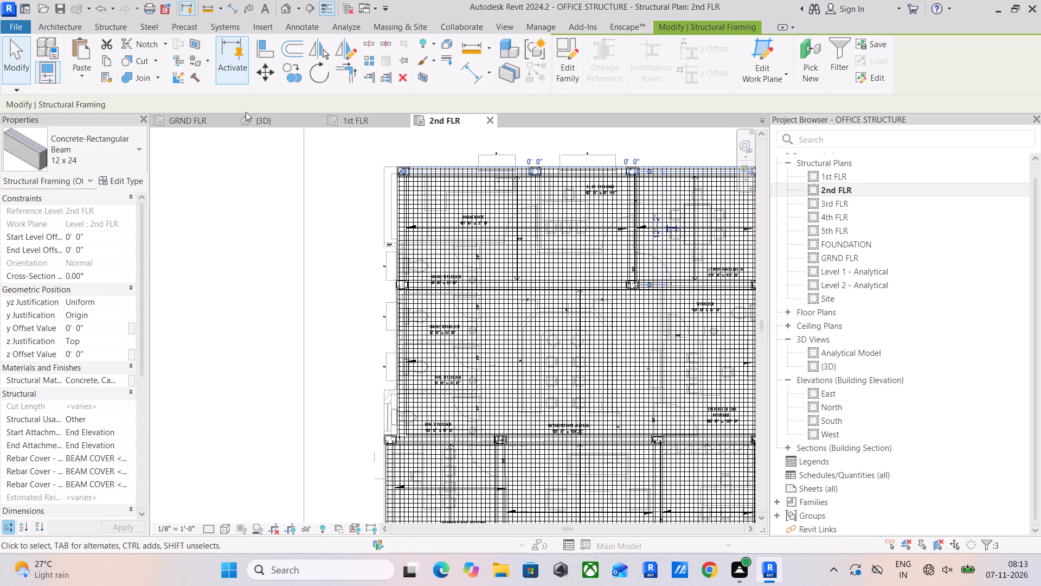
pyautogui.click(105, 62)
pyautogui.click(70, 74)
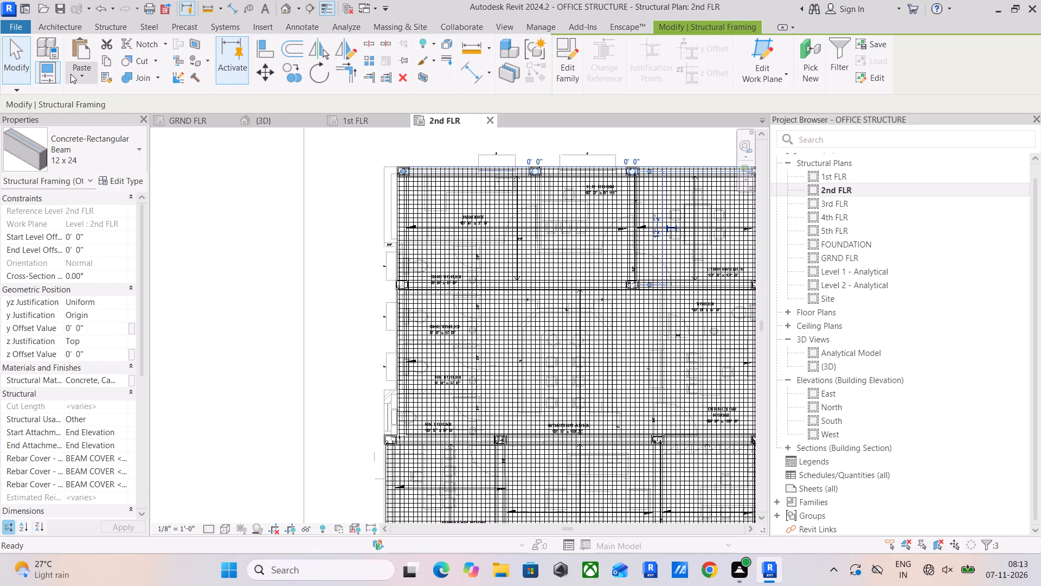
pyautogui.click(98, 125)
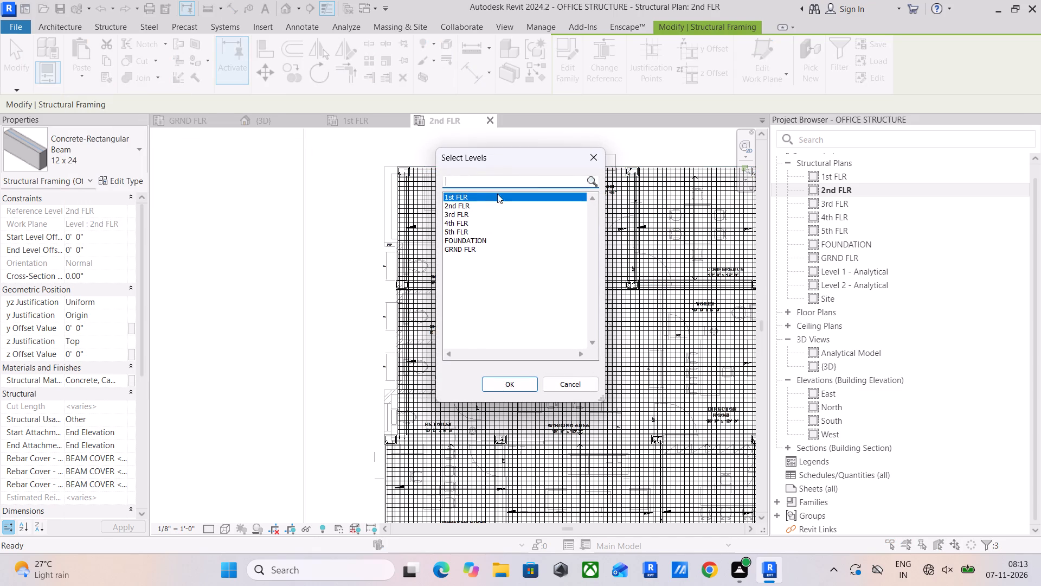
pyautogui.click(465, 219)
pyautogui.click(463, 215)
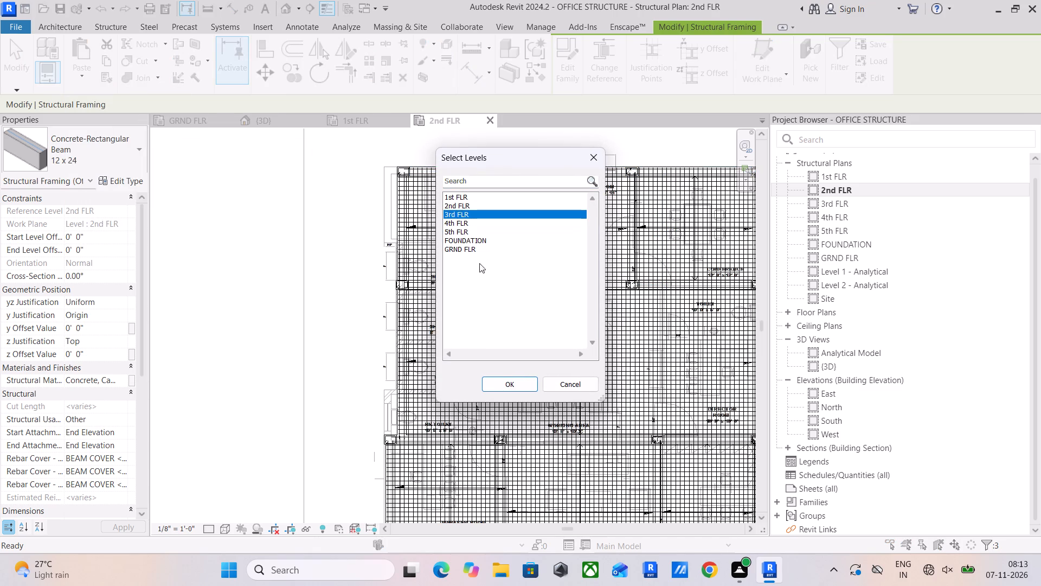
pyautogui.keyDown('ctrl'); pyautogui.click(465, 225); pyautogui.keyUp('ctrl')
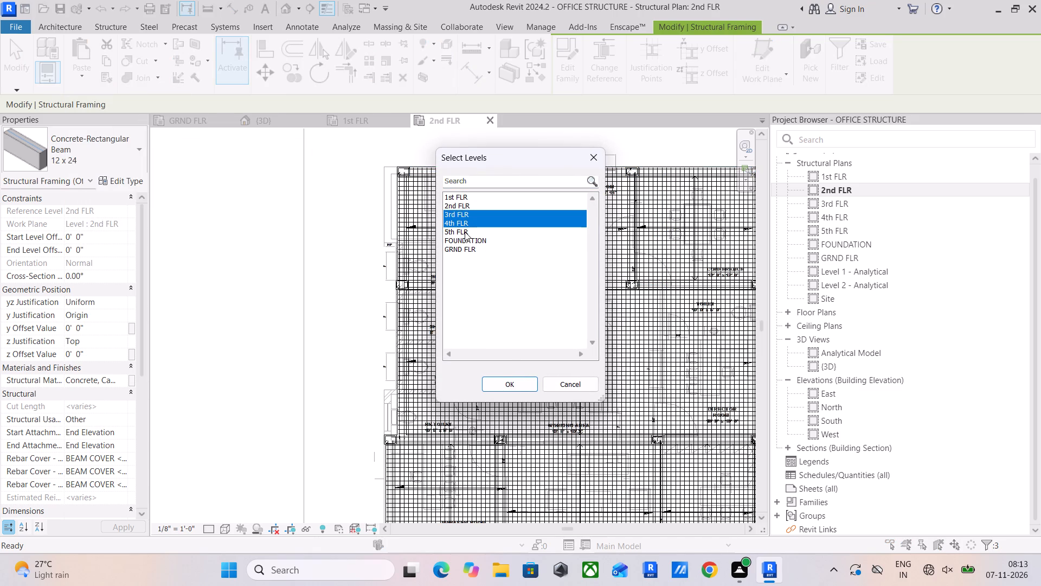
pyautogui.keyDown('ctrl'); pyautogui.click(465, 232); pyautogui.keyUp('ctrl')
pyautogui.click(516, 384)
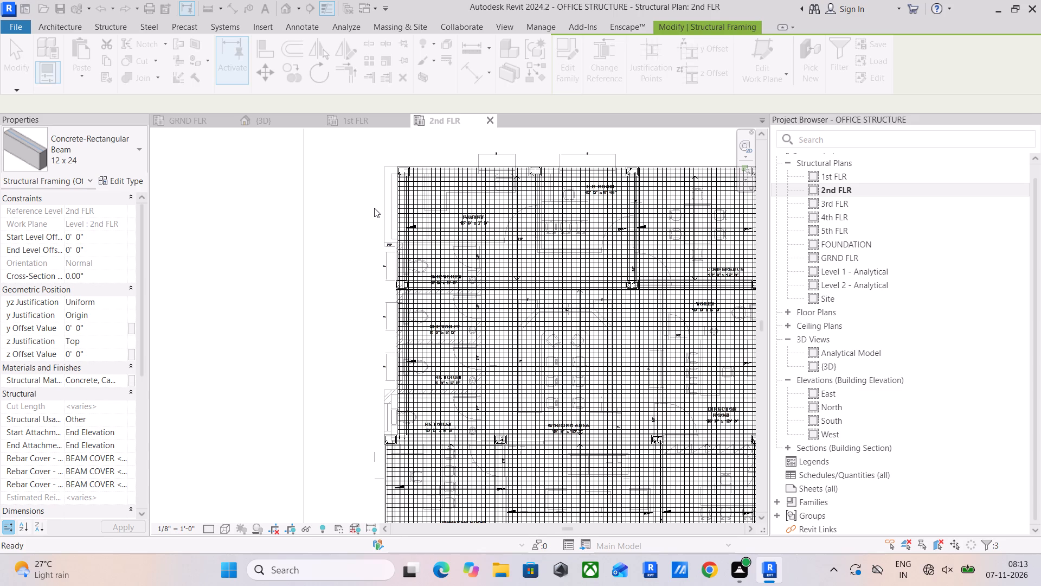
# Copy only the framing of the beam row south of Conference and the beam on its west side, pasting it aligned to 3rd, 4th and 5th FLR.
pyautogui.moveTo(377, 258); pyautogui.dragTo(267, 205, button='middle')
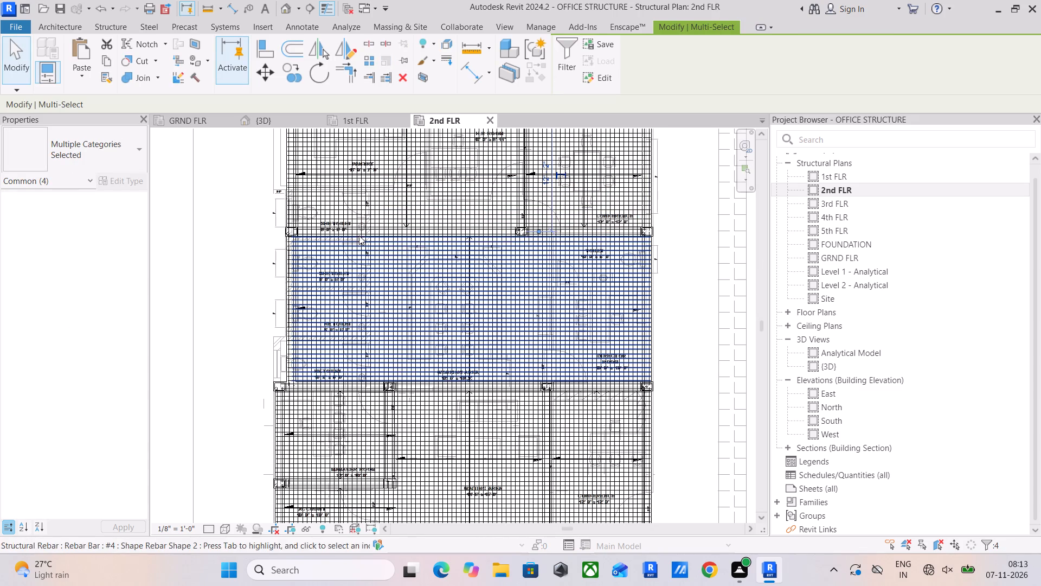
pyautogui.moveTo(237, 195); pyautogui.dragTo(689, 260)
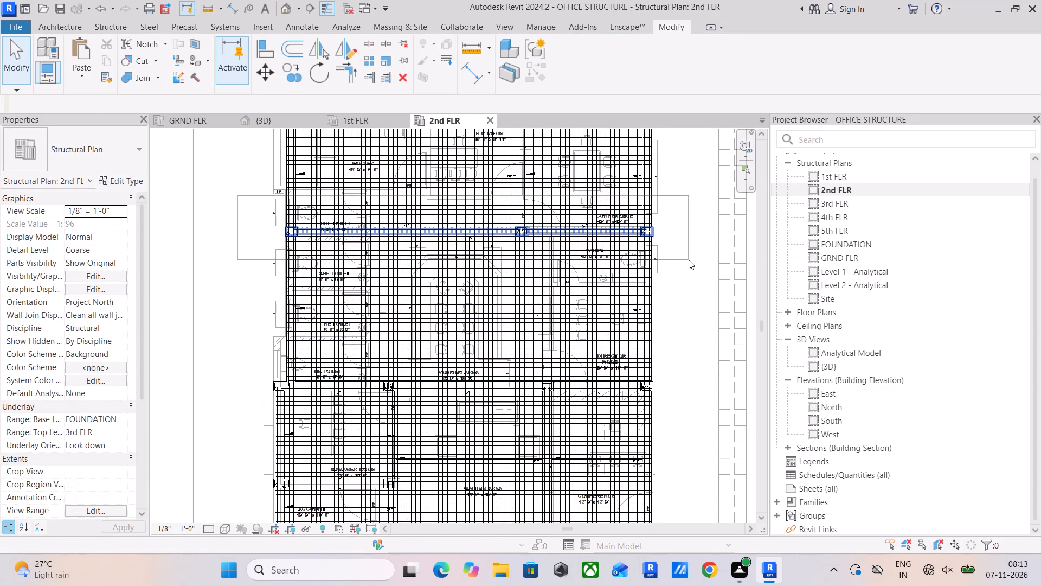
pyautogui.moveTo(563, 248); pyautogui.dragTo(554, 290, button='middle')
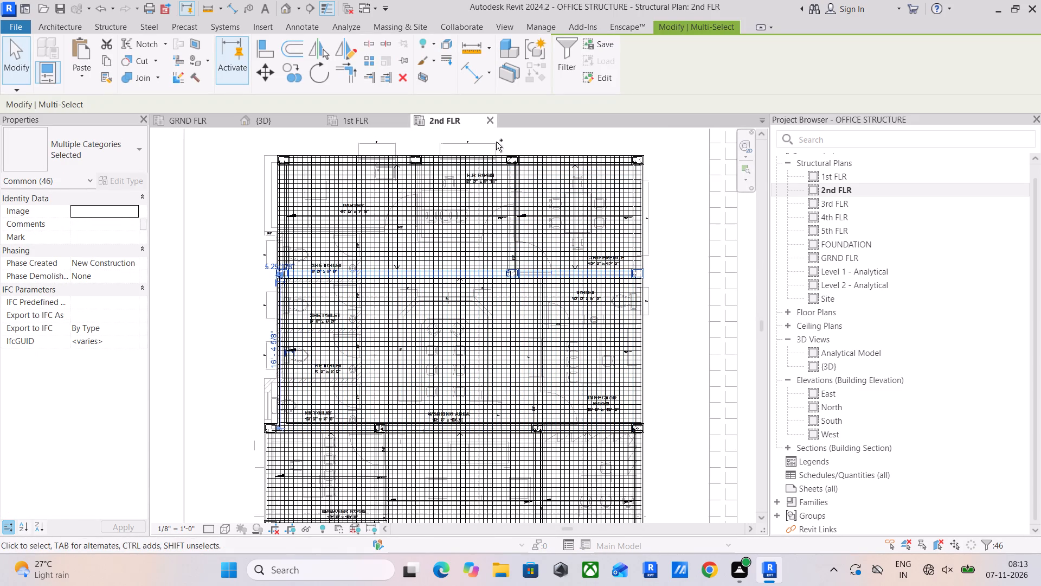
pyautogui.scroll(-3, 502, 155)
pyautogui.moveTo(505, 173); pyautogui.dragTo(505, 213, button='middle')
pyautogui.keyDown('ctrl'); pyautogui.moveTo(484, 167); pyautogui.dragTo(525, 285); pyautogui.keyUp('ctrl')
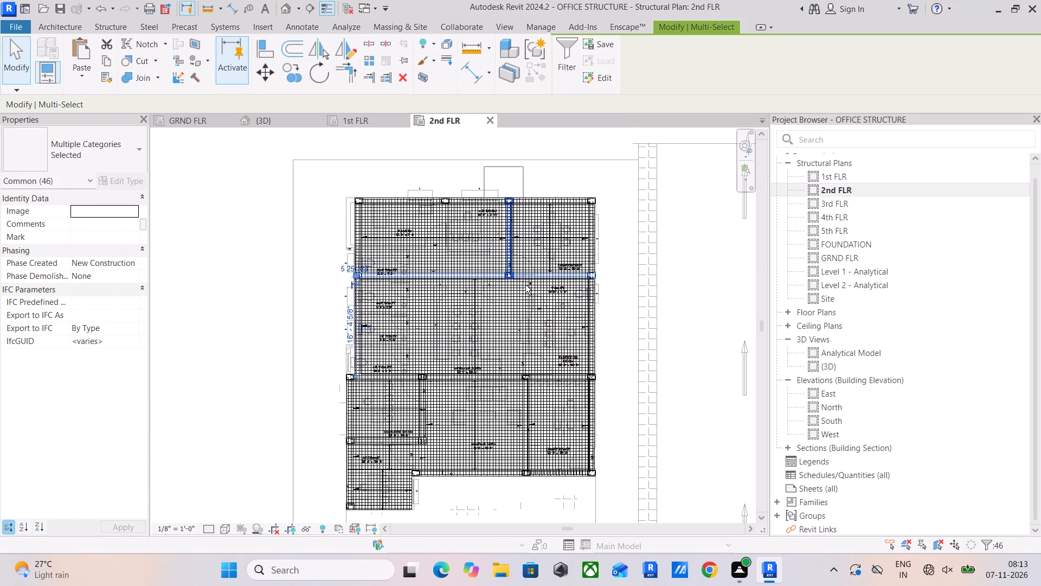
pyautogui.keyDown('ctrl'); pyautogui.moveTo(525, 285); pyautogui.dragTo(526, 289); pyautogui.keyUp('ctrl')
pyautogui.click(562, 46)
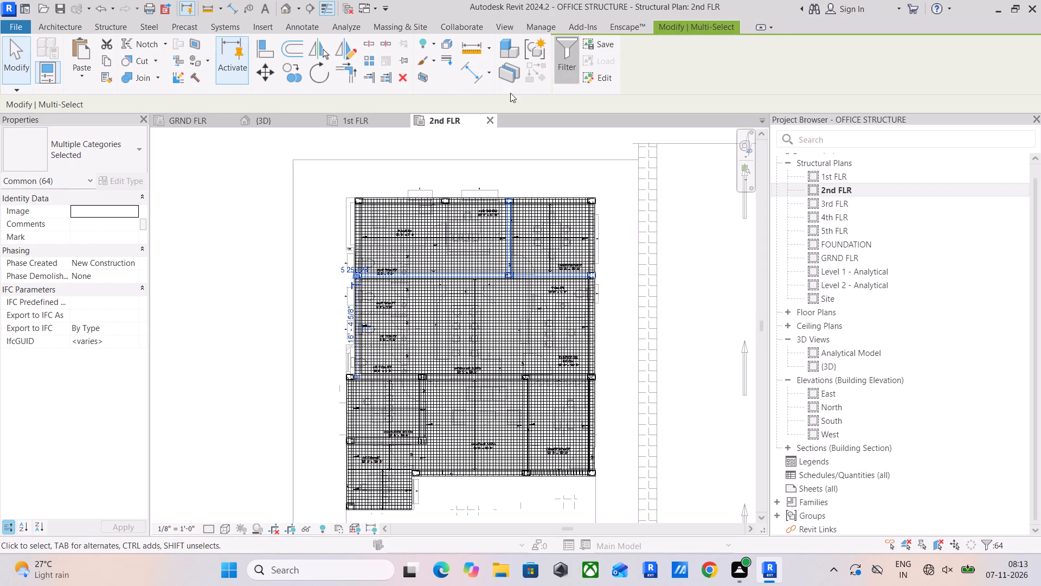
pyautogui.moveTo(586, 216); pyautogui.dragTo(570, 218)
pyautogui.click(406, 220)
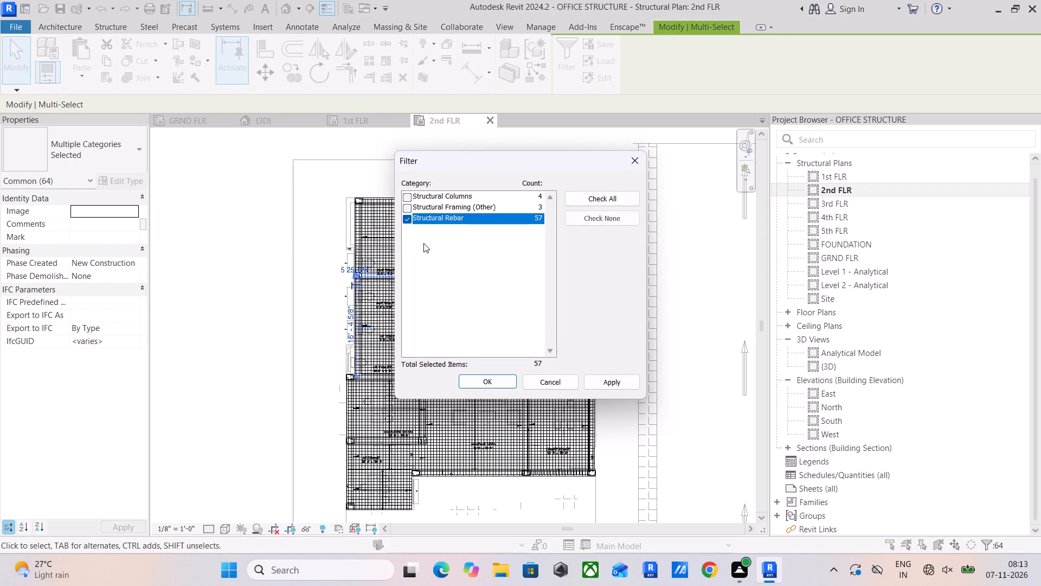
pyautogui.click(405, 211)
pyautogui.click(407, 219)
pyautogui.click(486, 379)
pyautogui.click(104, 61)
pyautogui.click(95, 67)
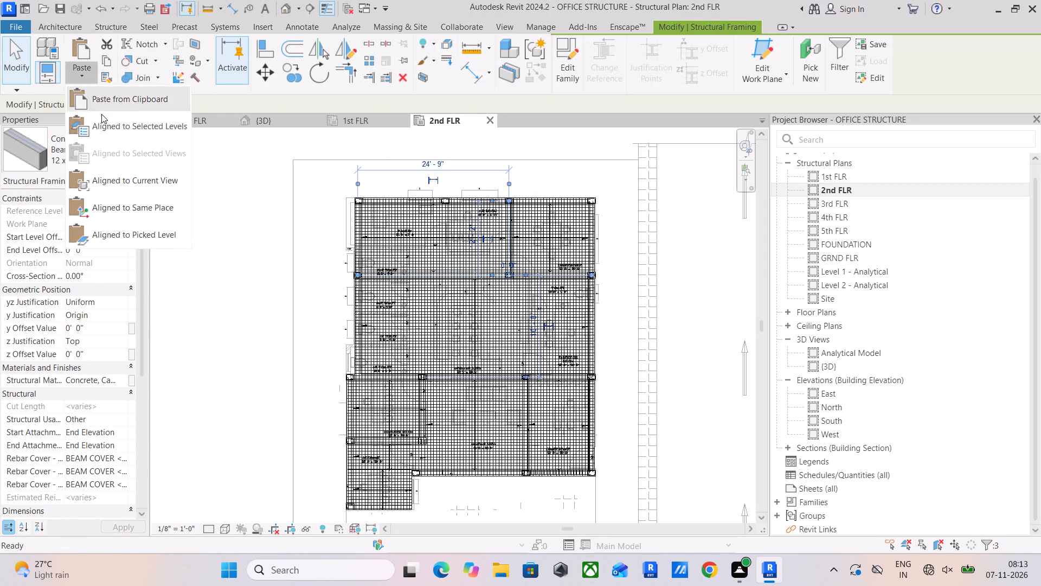
pyautogui.click(120, 126)
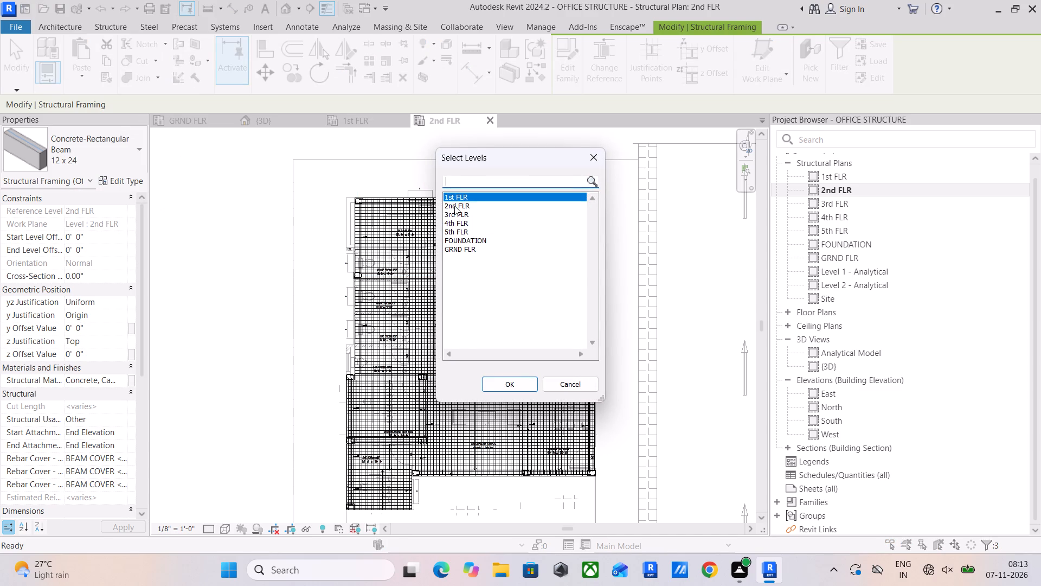
pyautogui.click(462, 212)
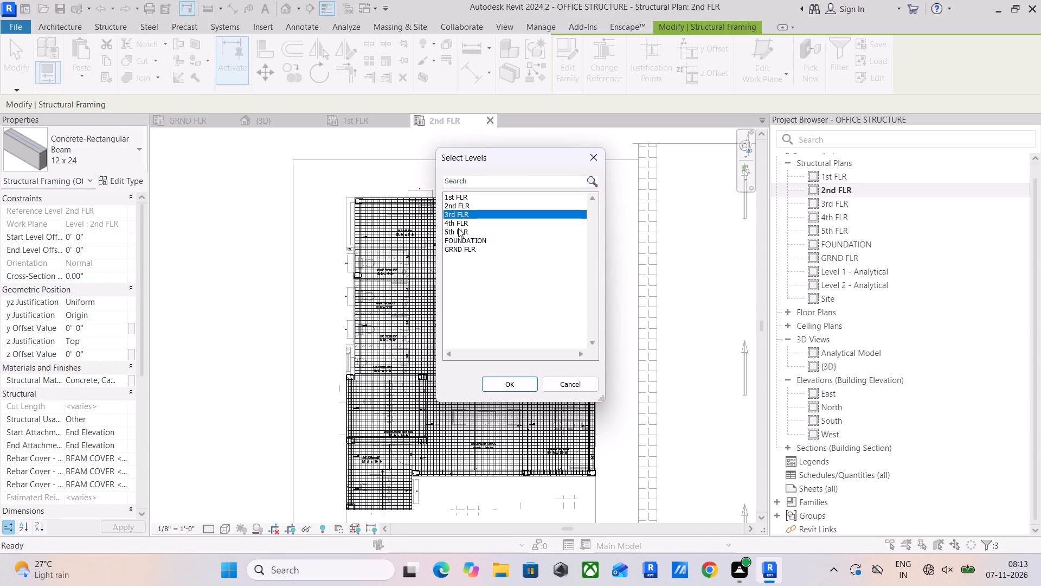
pyautogui.keyDown('shift'); pyautogui.click(459, 226); pyautogui.keyUp('shift')
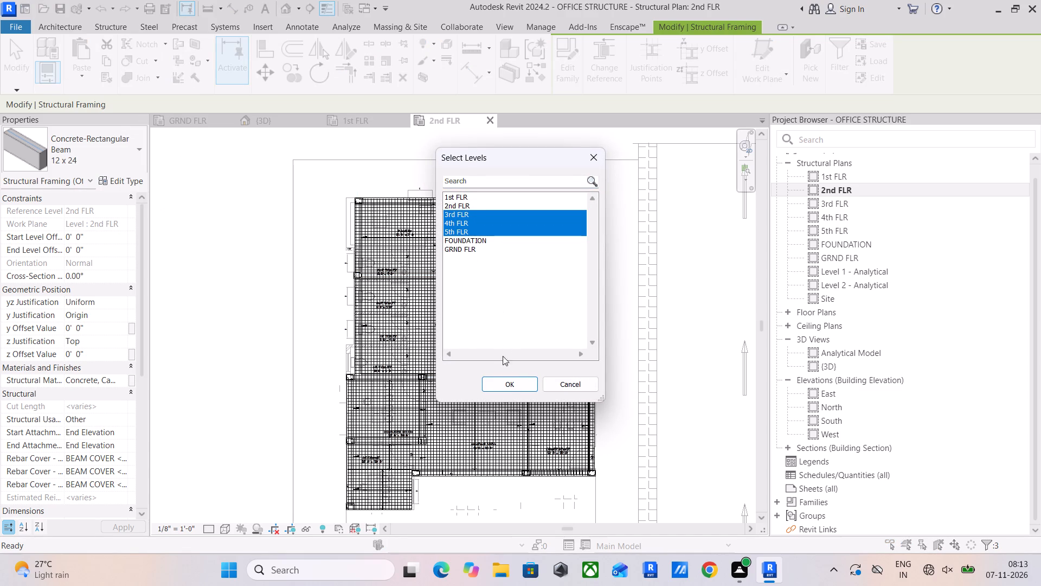
pyautogui.click(510, 375)
pyautogui.click(512, 382)
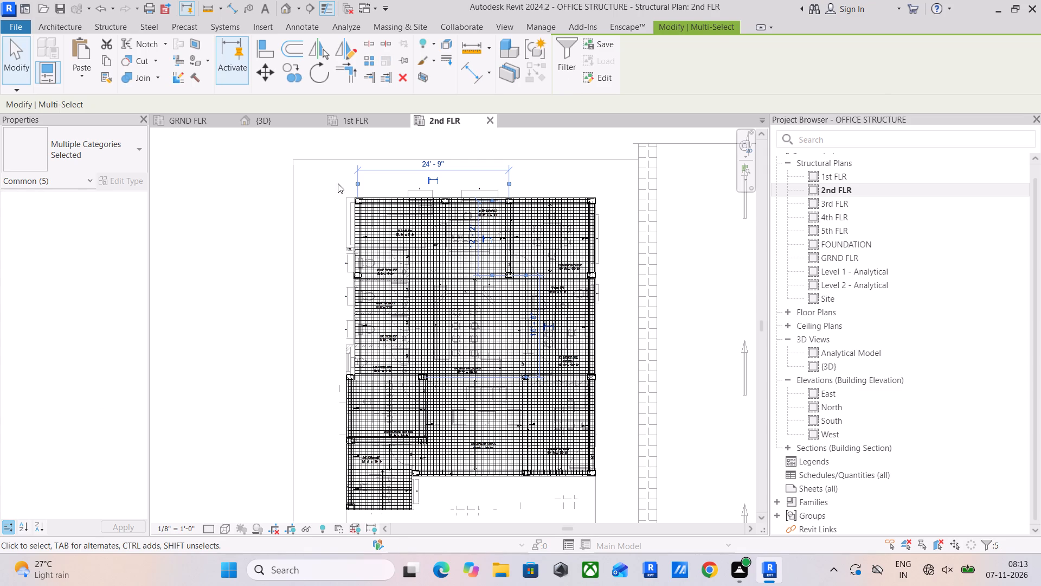
# Filter the selection along the building's west edge to structural framing, and paste copies of those beams aligned to 3rd, 4th and 5th FLR.
pyautogui.moveTo(340, 173); pyautogui.dragTo(360, 514)
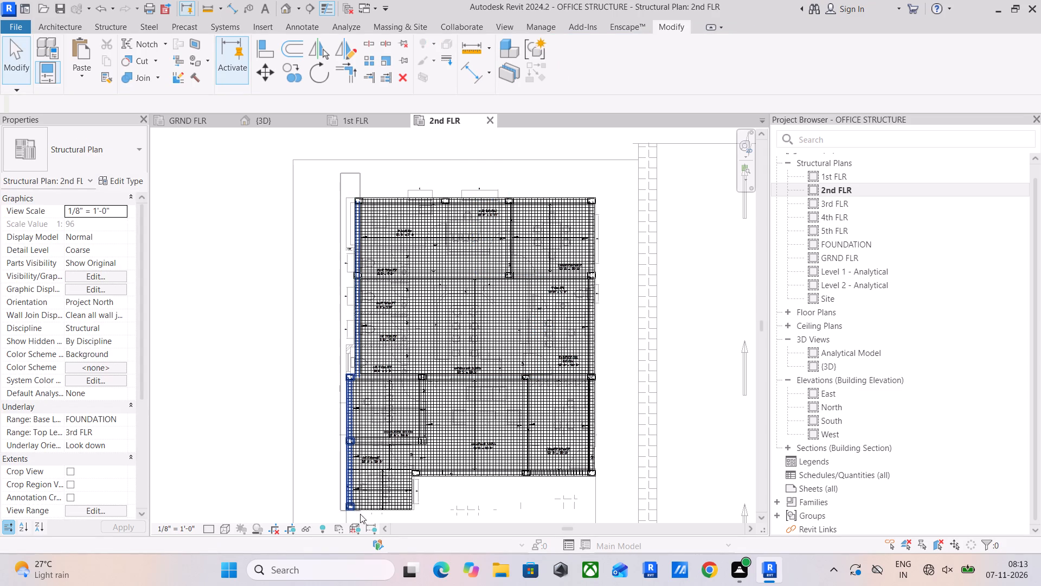
pyautogui.moveTo(360, 514); pyautogui.dragTo(372, 537)
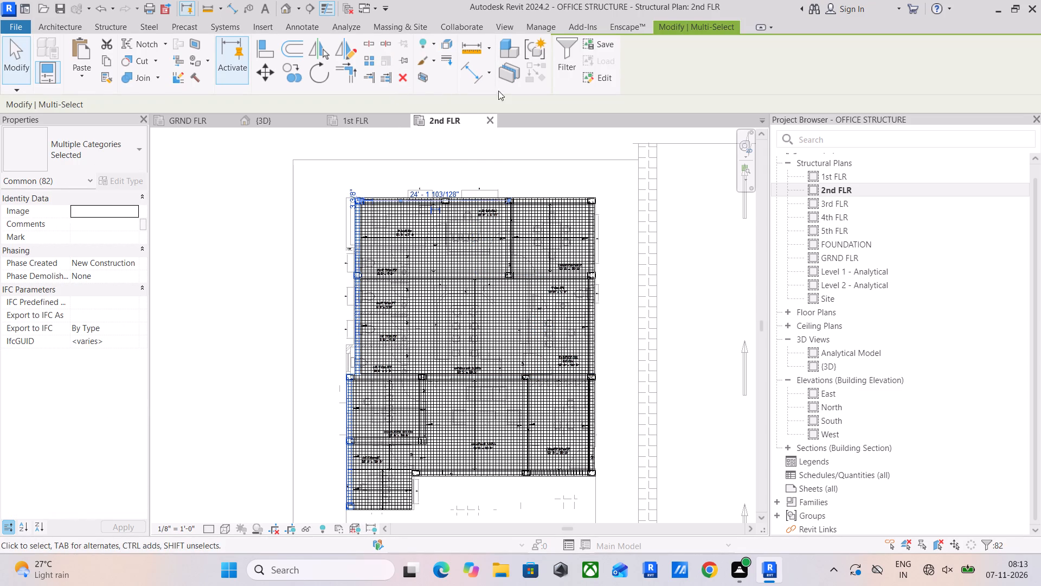
pyautogui.click(565, 61)
pyautogui.moveTo(580, 215); pyautogui.dragTo(561, 220)
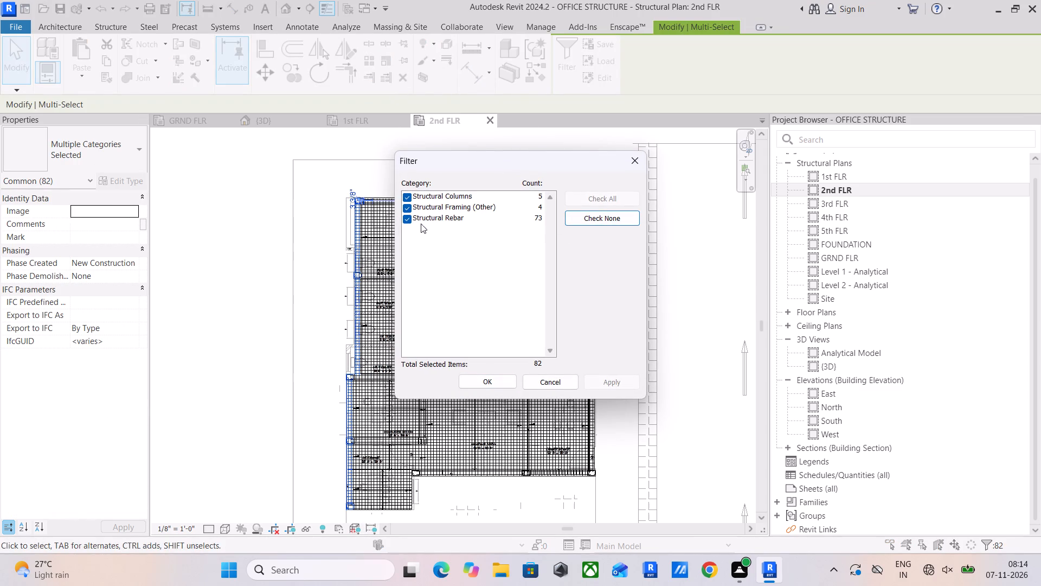
pyautogui.click(580, 215)
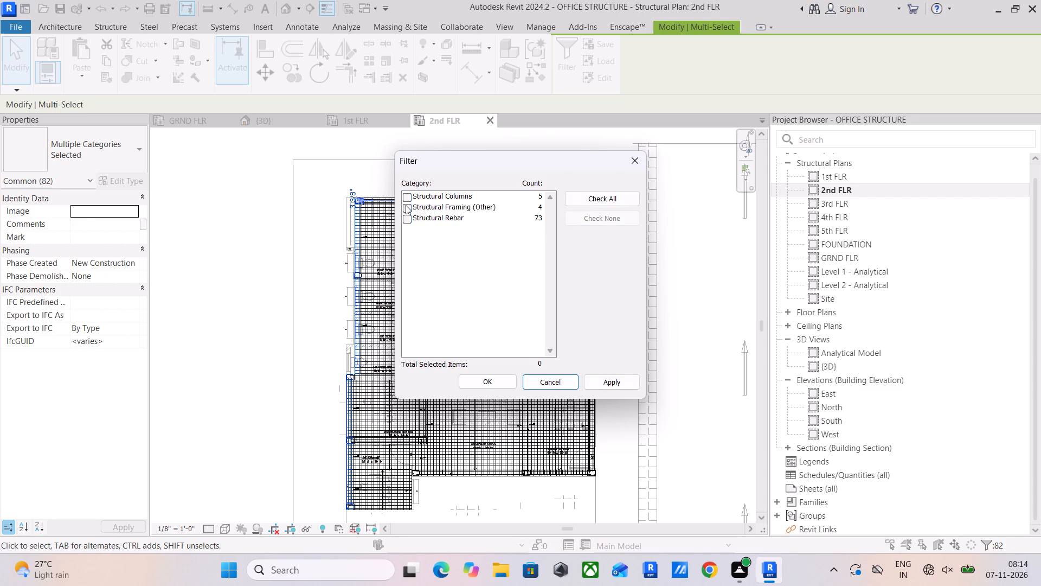
pyautogui.moveTo(406, 207); pyautogui.dragTo(408, 213)
pyautogui.click(492, 381)
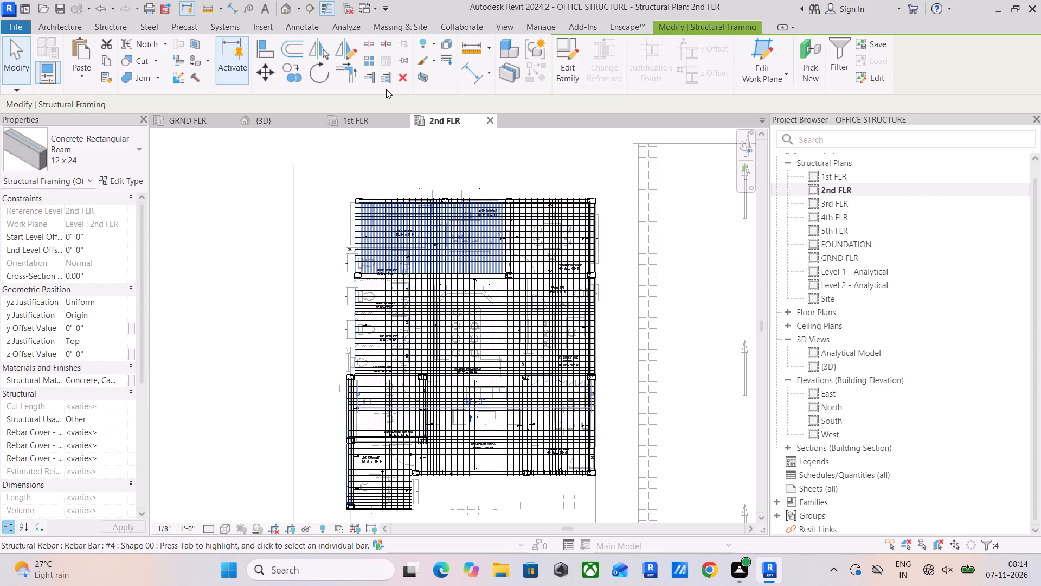
pyautogui.click(105, 56)
pyautogui.click(83, 71)
pyautogui.click(115, 115)
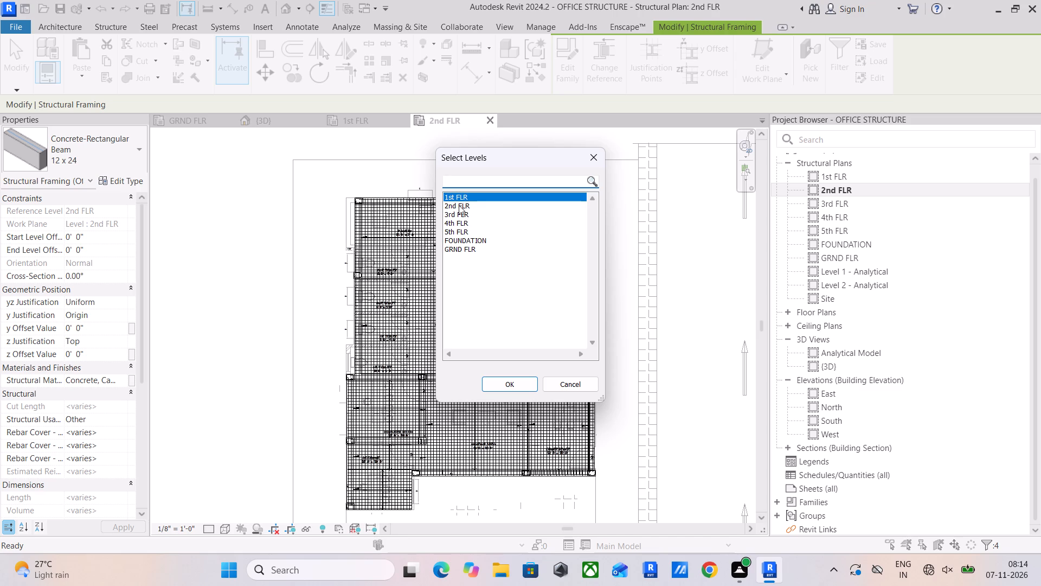
pyautogui.click(459, 212)
pyautogui.keyDown('shift'); pyautogui.click(459, 228); pyautogui.keyUp('shift')
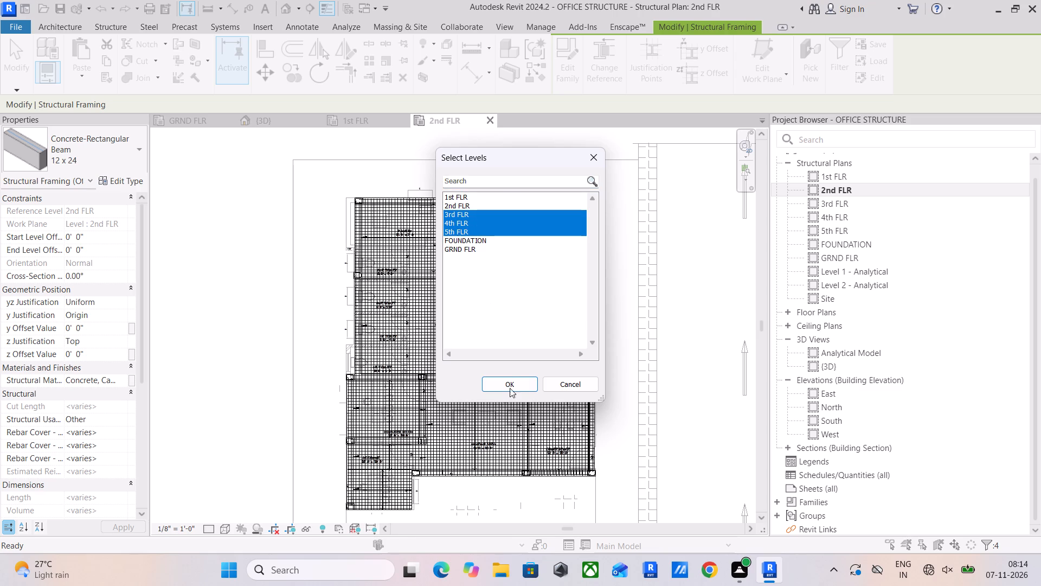
pyautogui.click(510, 390)
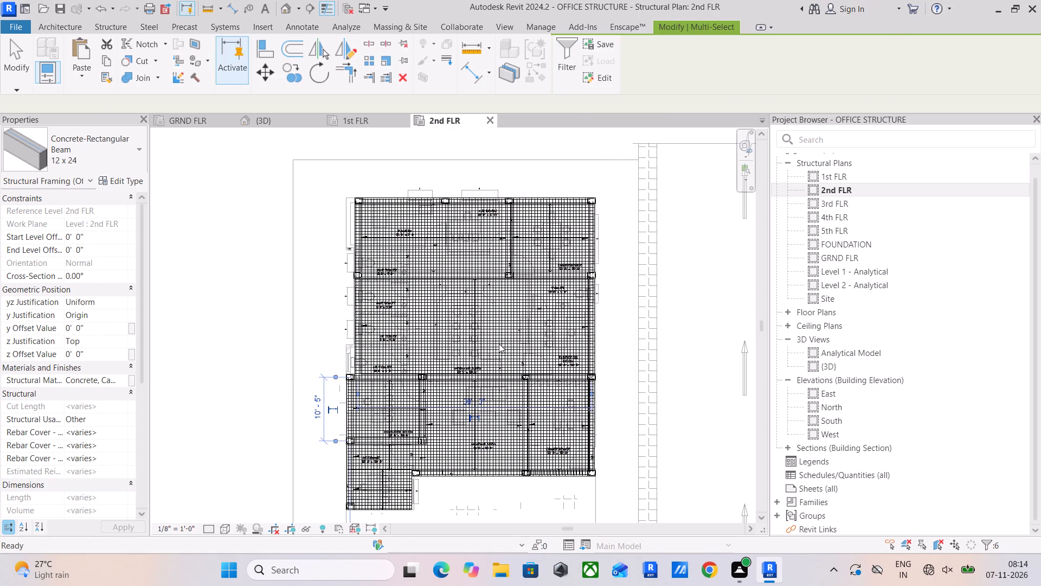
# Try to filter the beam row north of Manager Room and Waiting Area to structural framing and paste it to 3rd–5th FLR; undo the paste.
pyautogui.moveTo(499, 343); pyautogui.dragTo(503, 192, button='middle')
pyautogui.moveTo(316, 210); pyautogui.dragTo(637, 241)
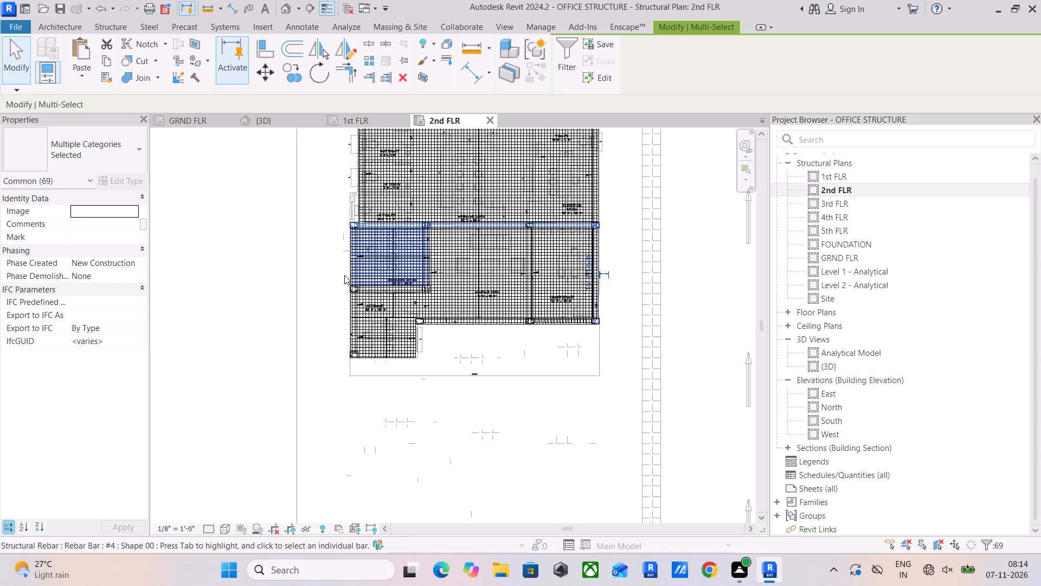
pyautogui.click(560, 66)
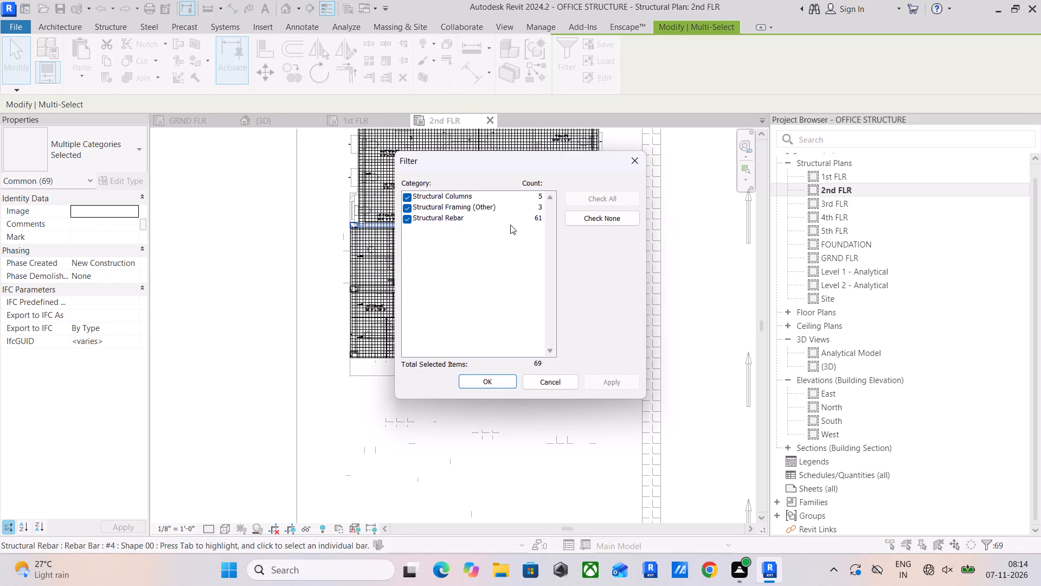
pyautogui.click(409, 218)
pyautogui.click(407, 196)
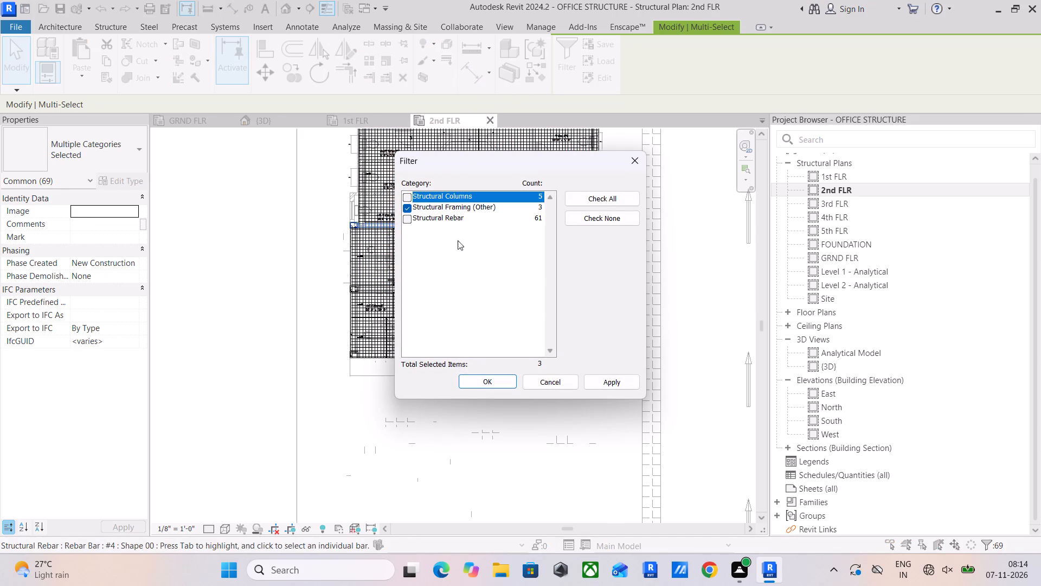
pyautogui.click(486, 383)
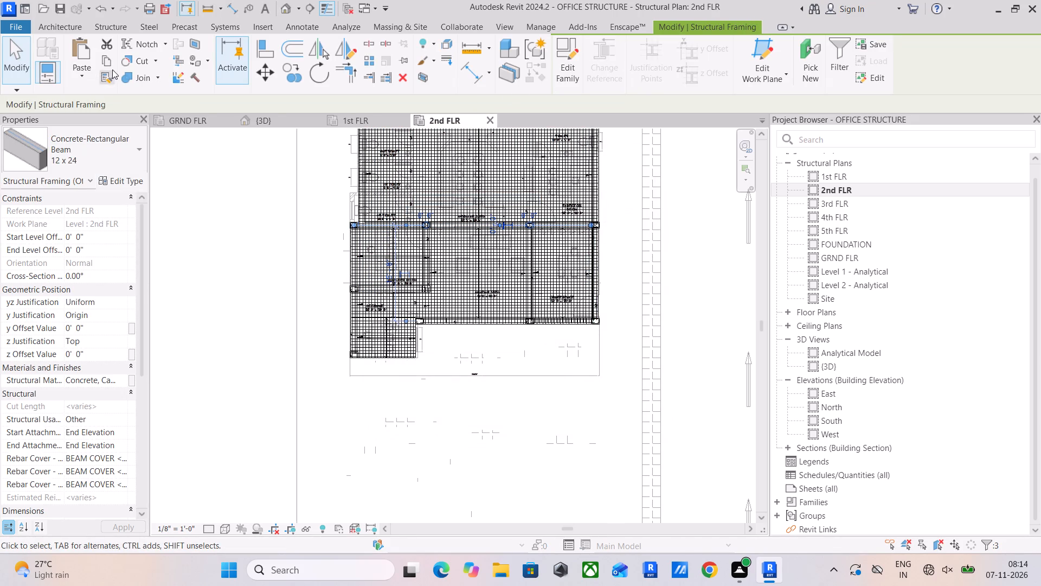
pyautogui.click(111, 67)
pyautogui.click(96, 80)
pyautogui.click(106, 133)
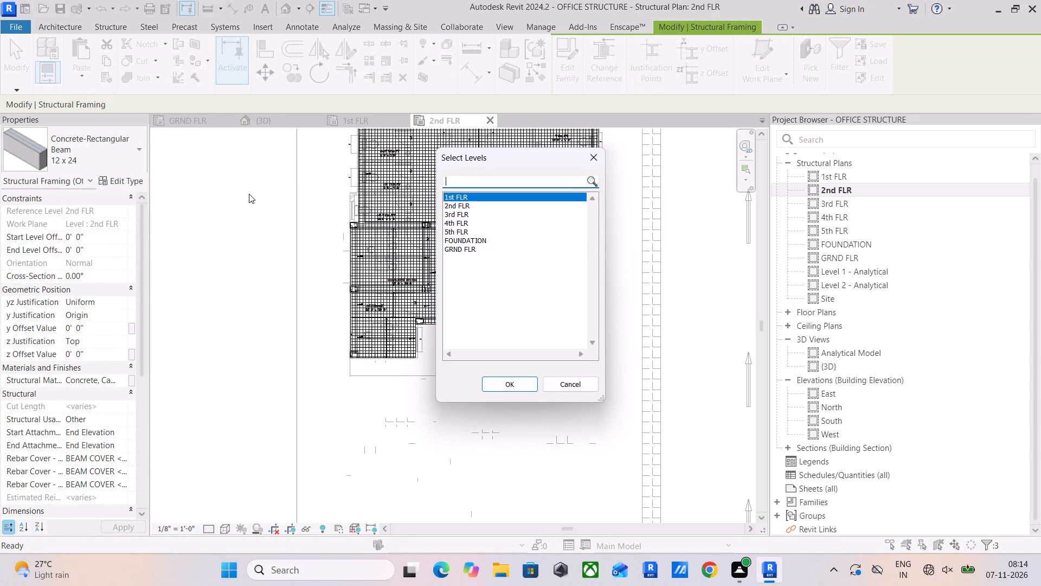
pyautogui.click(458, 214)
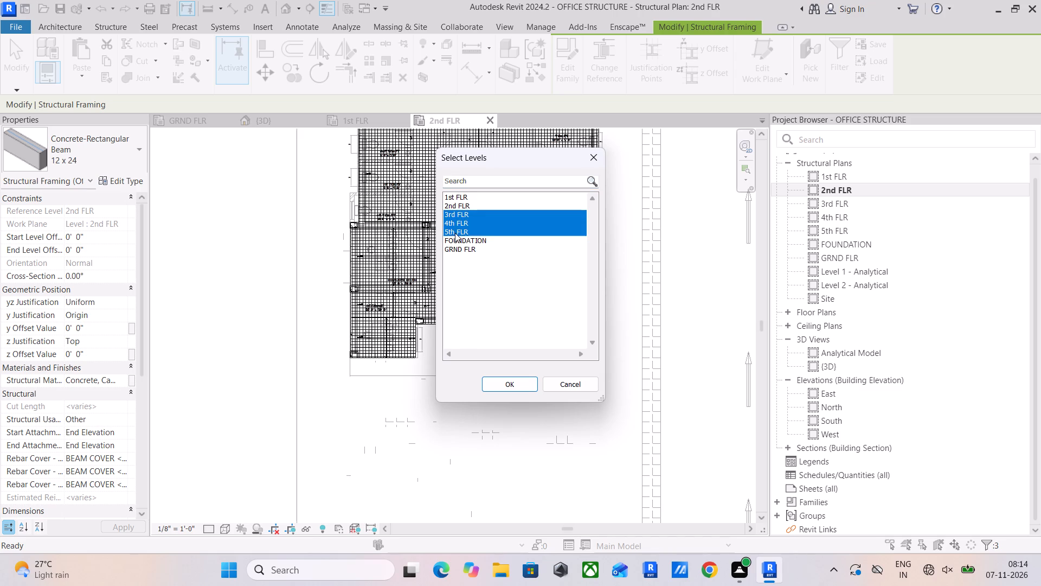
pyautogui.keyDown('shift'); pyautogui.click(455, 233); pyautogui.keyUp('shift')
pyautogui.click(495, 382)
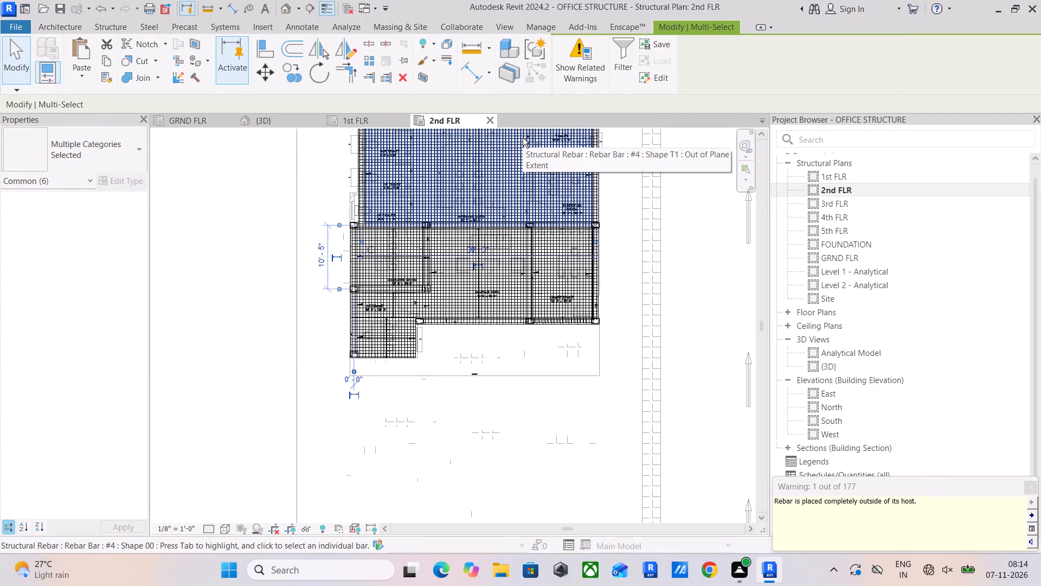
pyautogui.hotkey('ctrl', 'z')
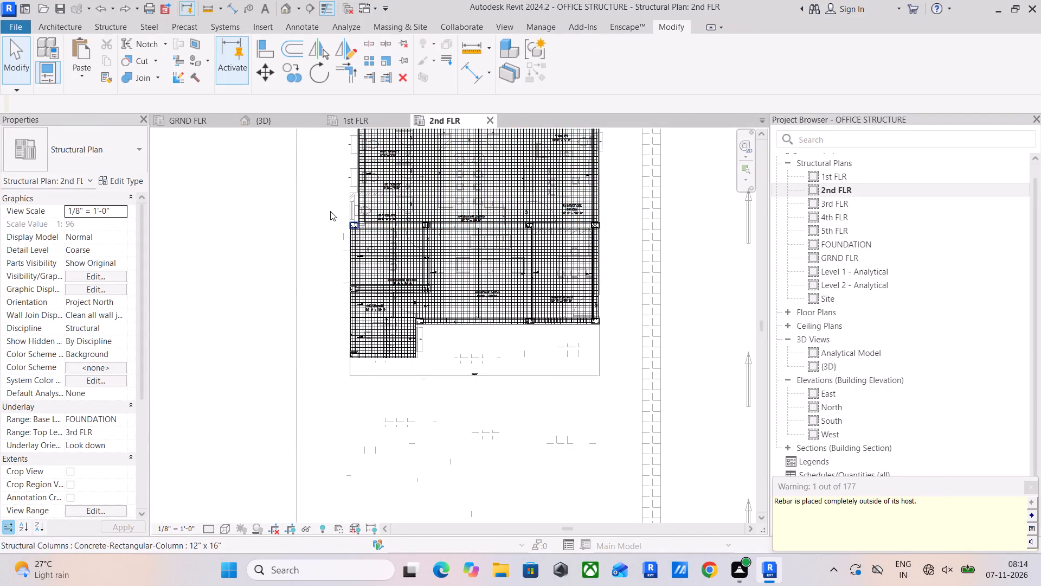
# Filter the beam row north of Manager Room and Waiting Area to structural framing, and paste copies aligned to 3rd, 4th and 5th FLR.
pyautogui.moveTo(318, 205); pyautogui.dragTo(629, 242)
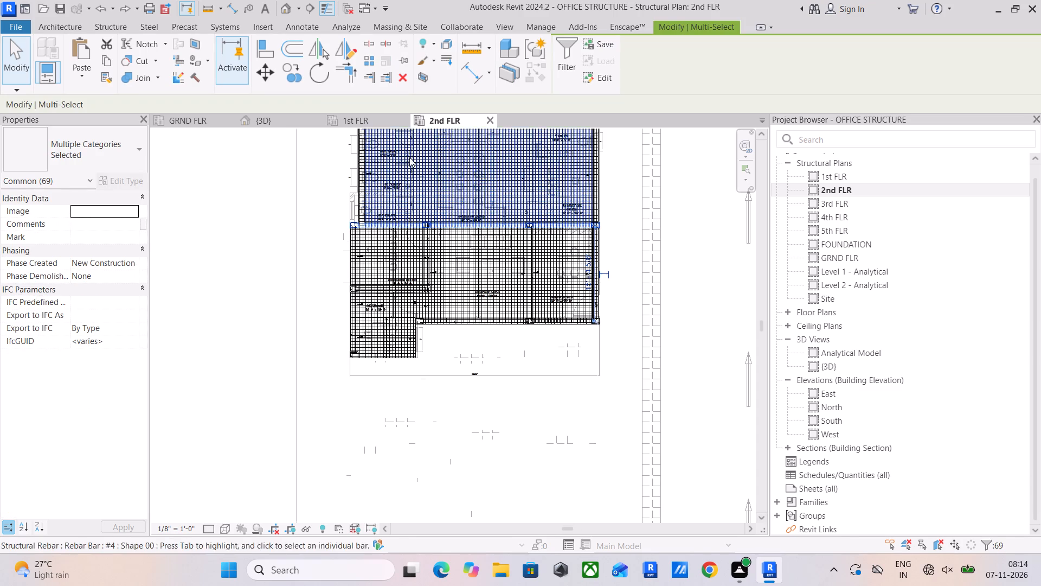
pyautogui.click(566, 53)
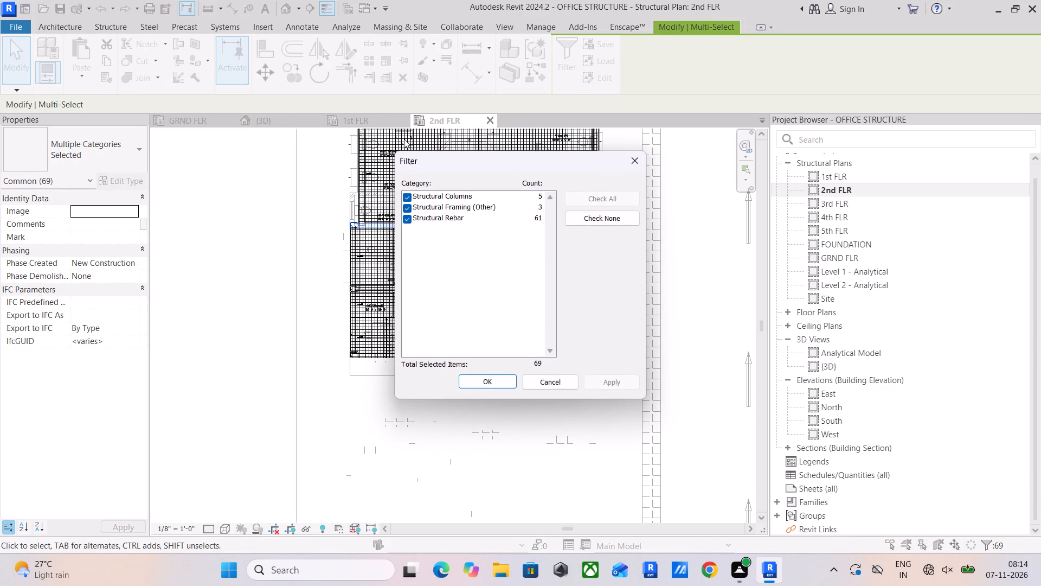
pyautogui.moveTo(406, 188); pyautogui.dragTo(404, 194)
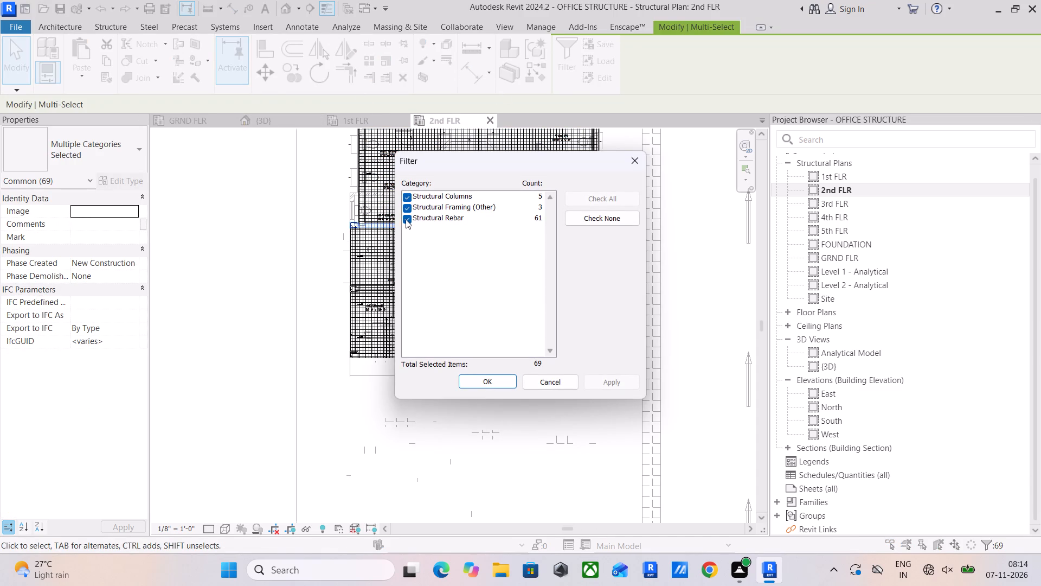
pyautogui.click(406, 219)
pyautogui.click(406, 196)
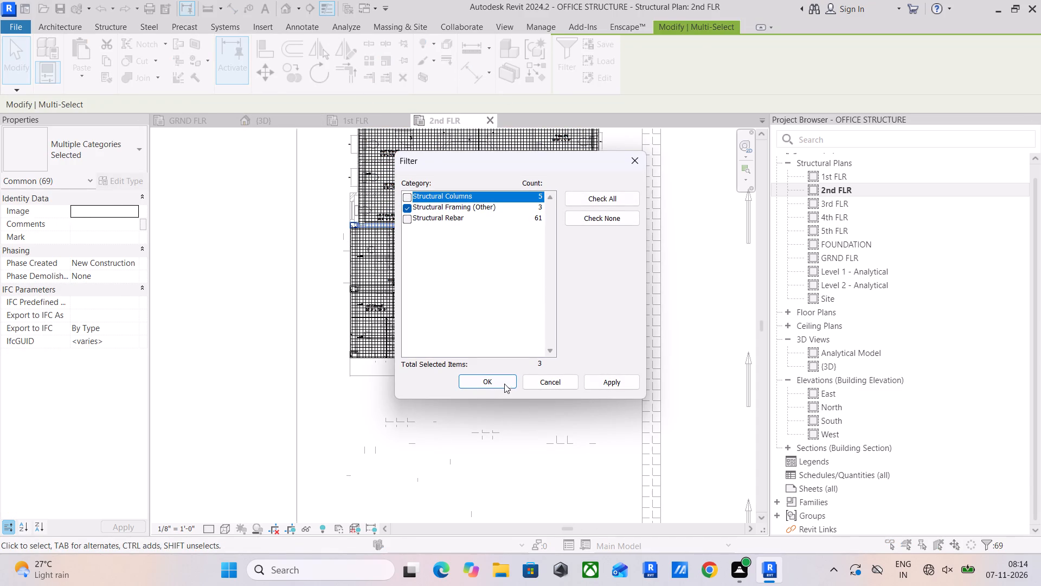
pyautogui.click(500, 381)
pyautogui.click(107, 67)
pyautogui.click(87, 73)
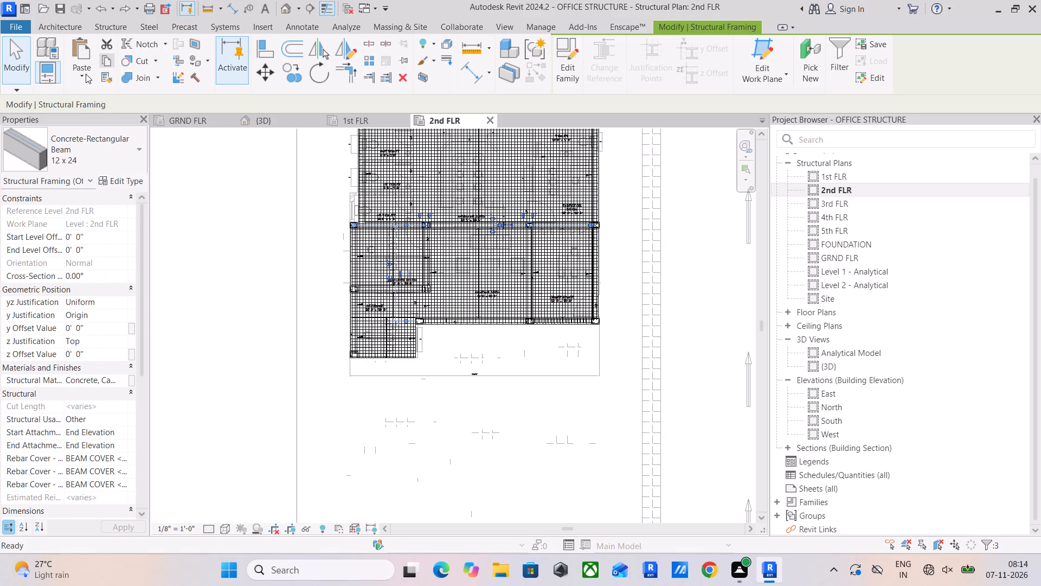
pyautogui.click(107, 133)
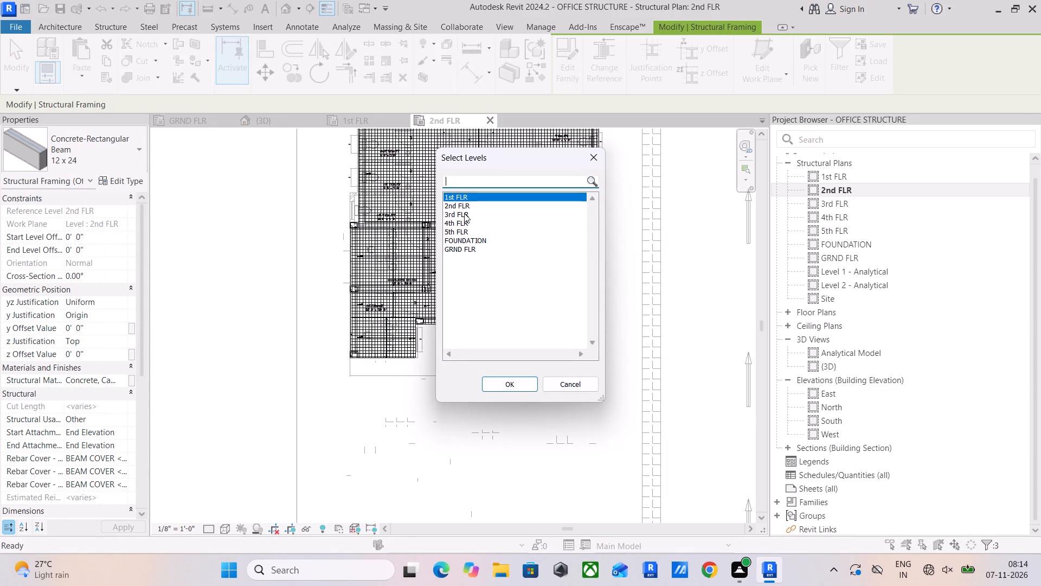
pyautogui.click(464, 213)
pyautogui.keyDown('shift'); pyautogui.click(455, 232); pyautogui.keyUp('shift')
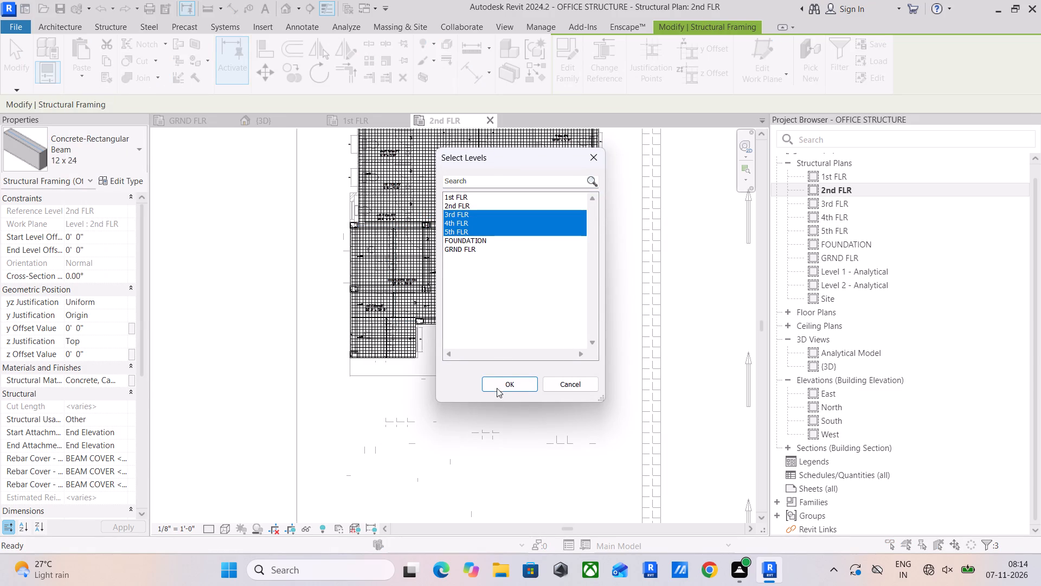
pyautogui.click(497, 390)
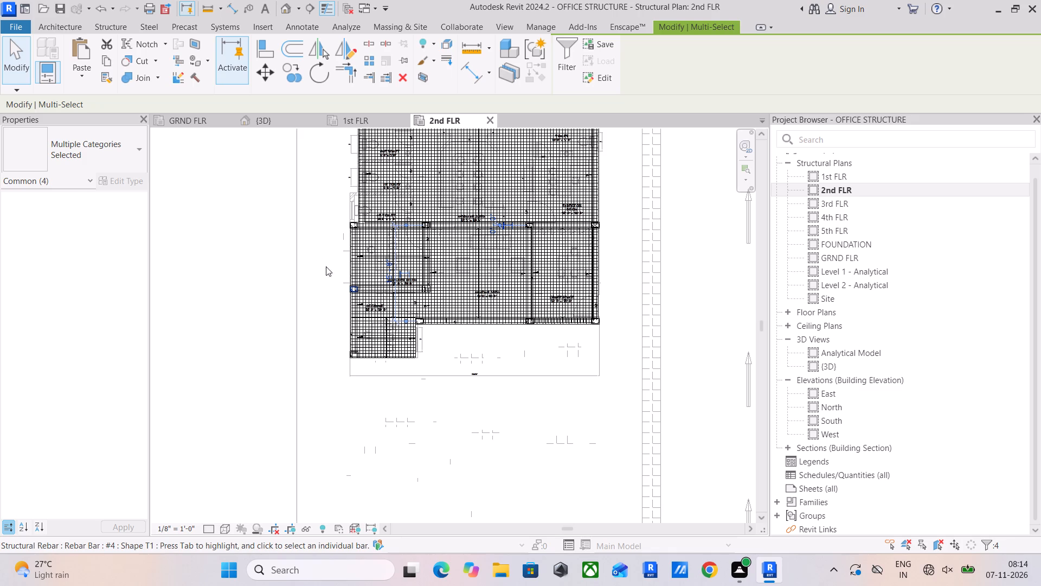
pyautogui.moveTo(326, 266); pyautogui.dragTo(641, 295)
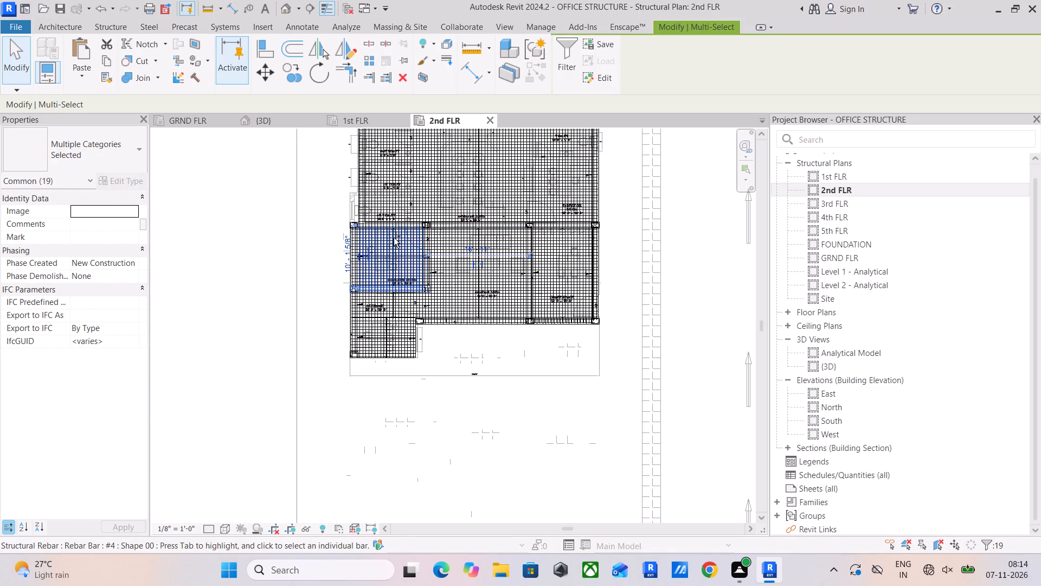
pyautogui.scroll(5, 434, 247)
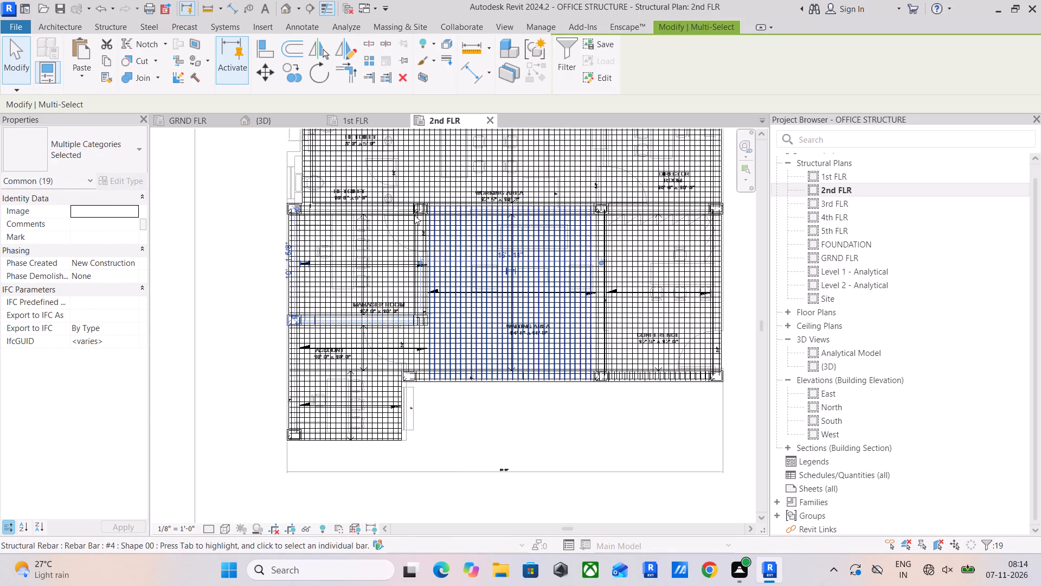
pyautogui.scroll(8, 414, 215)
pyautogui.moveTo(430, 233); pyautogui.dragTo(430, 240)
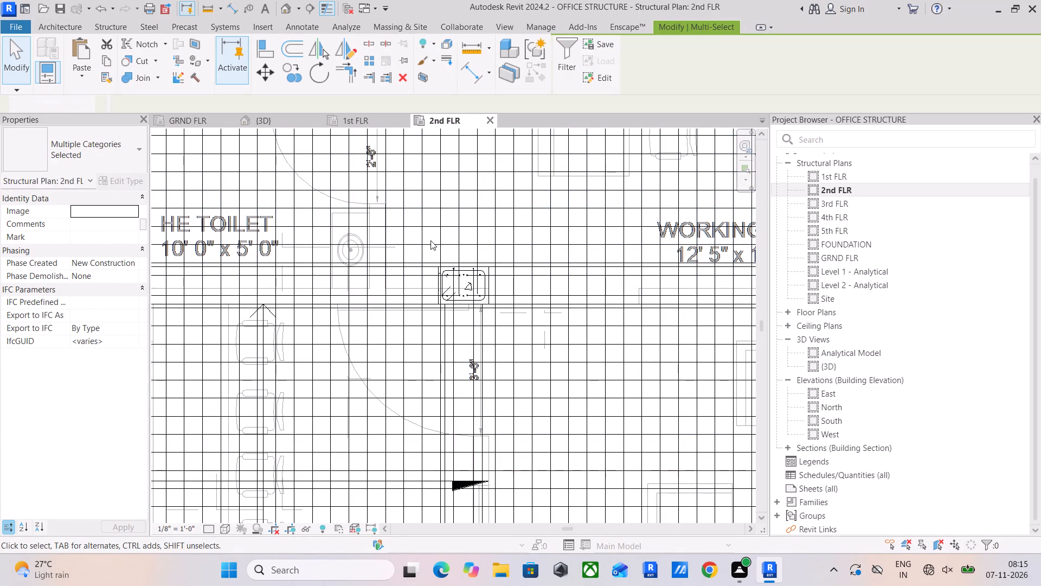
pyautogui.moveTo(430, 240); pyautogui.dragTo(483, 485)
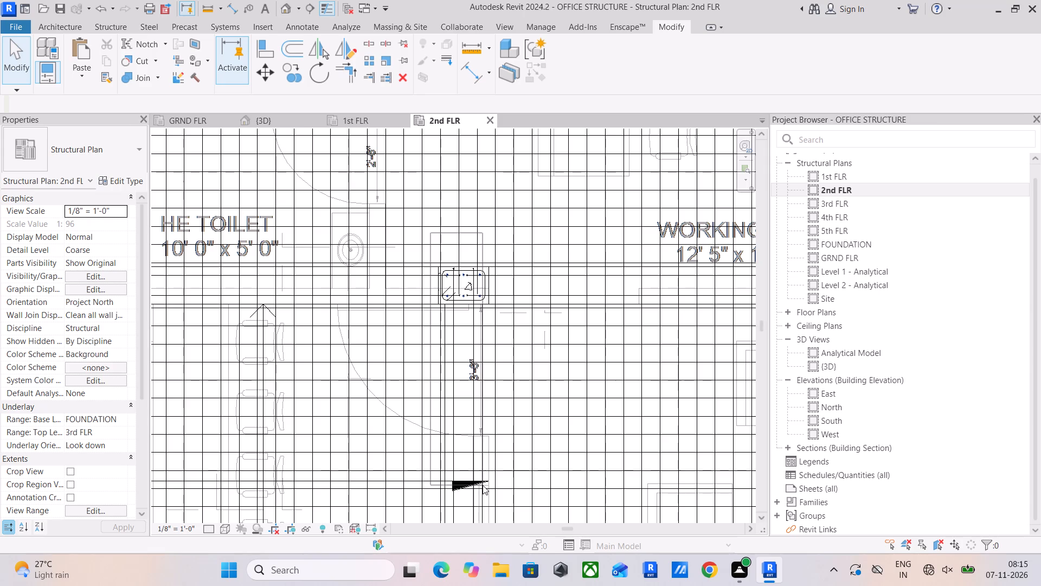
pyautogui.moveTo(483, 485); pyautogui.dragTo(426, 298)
# Copy only the framing of the beams on Manager Room's east and south sides, pasting it aligned to 3rd, 4th and 5th FLR.
pyautogui.scroll(-4, 483, 485)
pyautogui.moveTo(483, 485); pyautogui.dragTo(426, 298, button='middle')
pyautogui.scroll(-1, 468, 450)
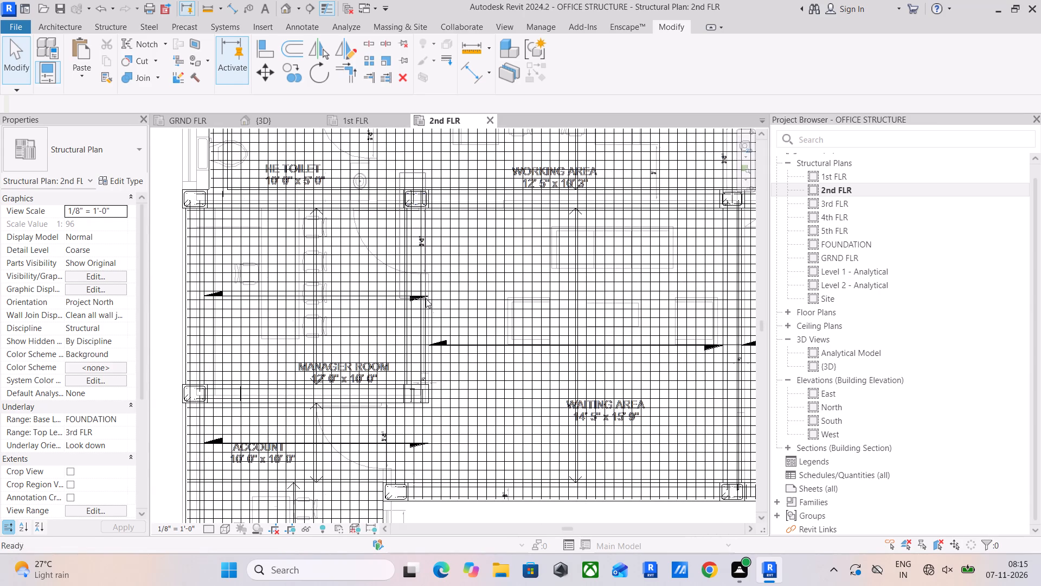
pyautogui.moveTo(426, 298); pyautogui.dragTo(449, 431)
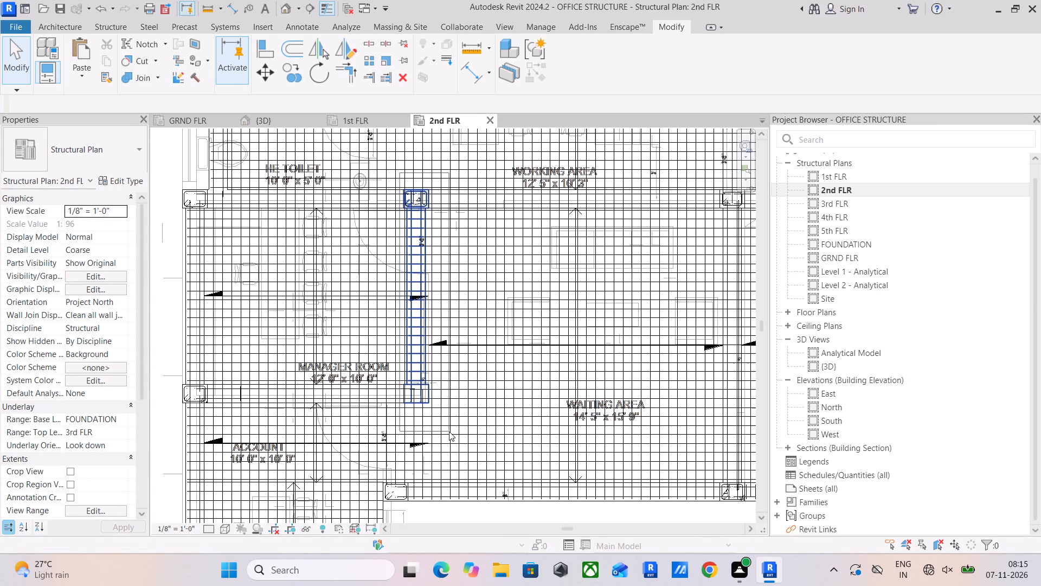
pyautogui.moveTo(449, 431); pyautogui.dragTo(448, 432)
pyautogui.scroll(-4, 391, 338)
pyautogui.moveTo(391, 337); pyautogui.dragTo(479, 317, button='middle')
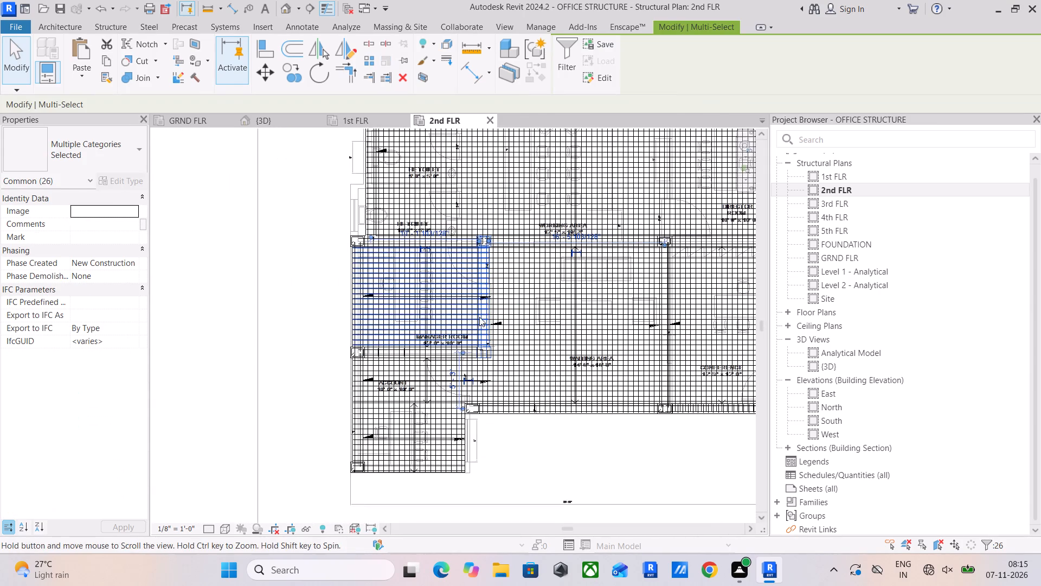
pyautogui.keyDown('ctrl'); pyautogui.moveTo(318, 321); pyautogui.dragTo(569, 372); pyautogui.keyUp('ctrl')
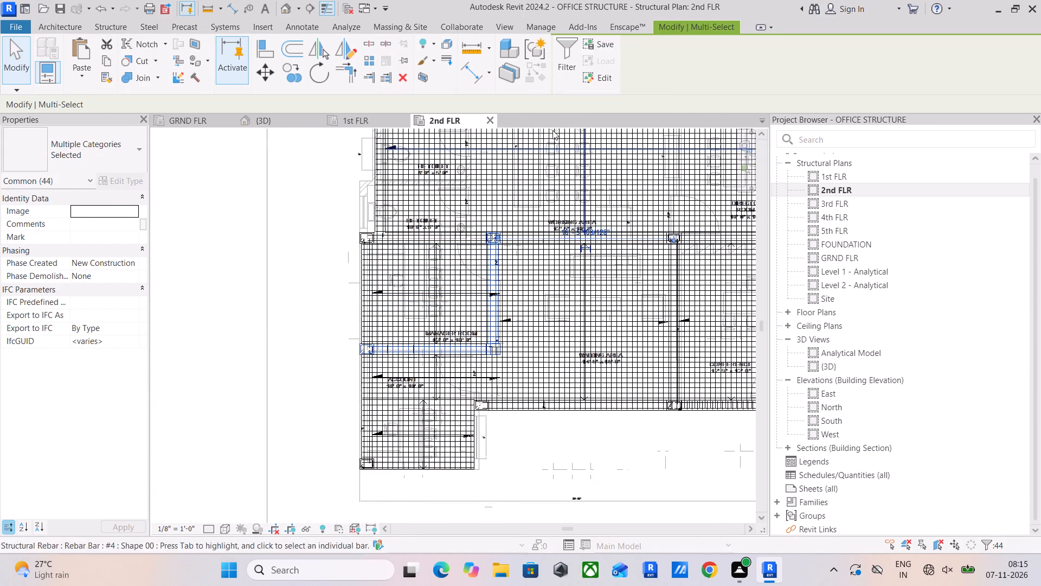
pyautogui.click(563, 52)
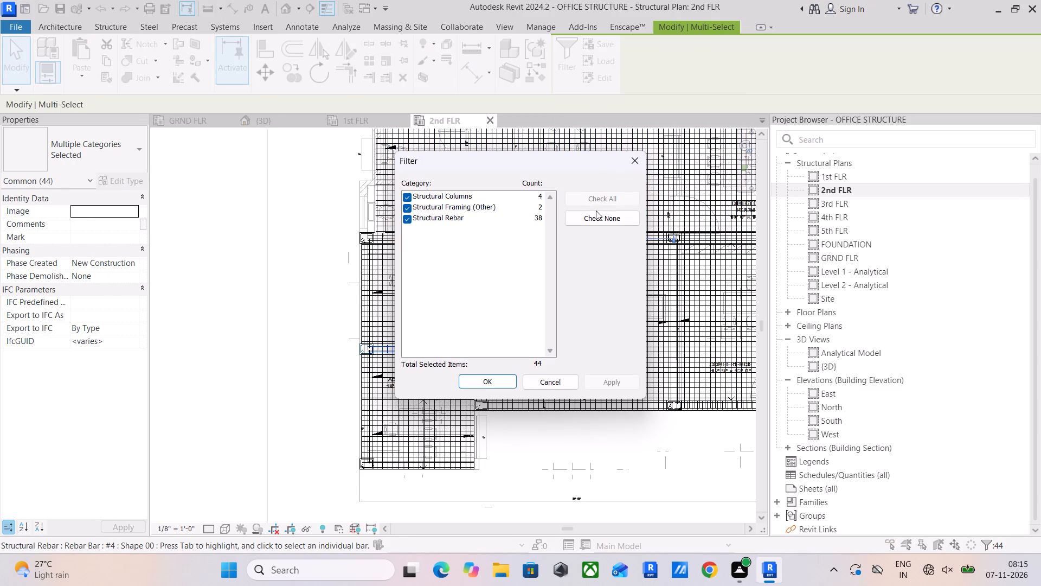
pyautogui.click(592, 222)
pyautogui.click(408, 208)
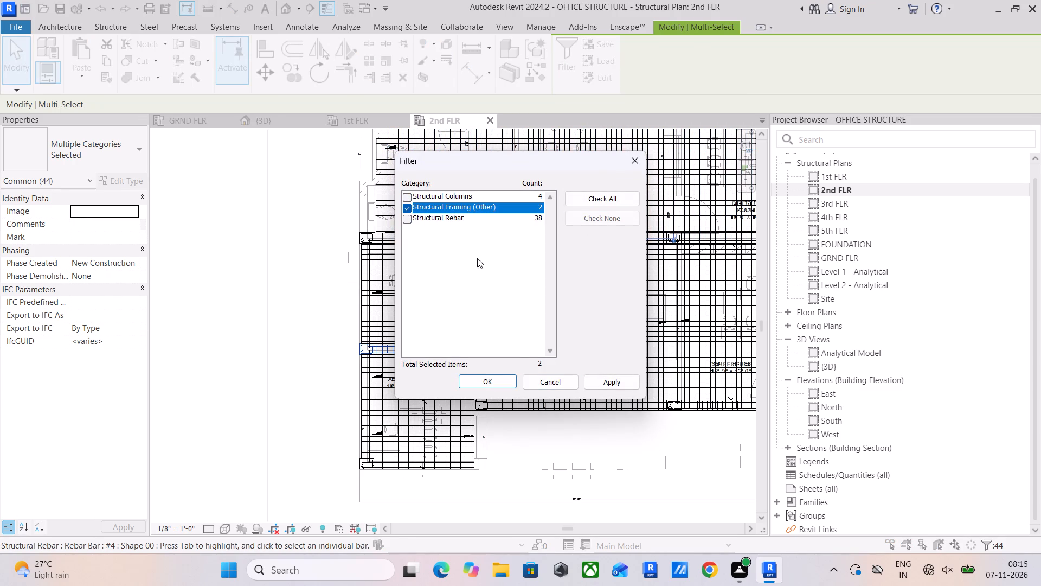
pyautogui.click(503, 374)
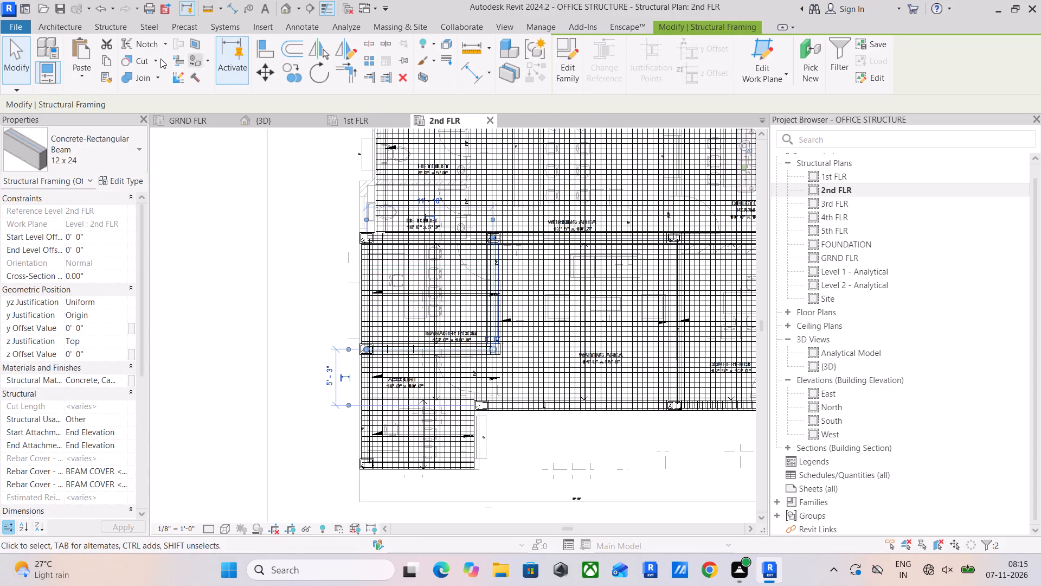
pyautogui.click(102, 59)
pyautogui.click(81, 75)
pyautogui.click(118, 125)
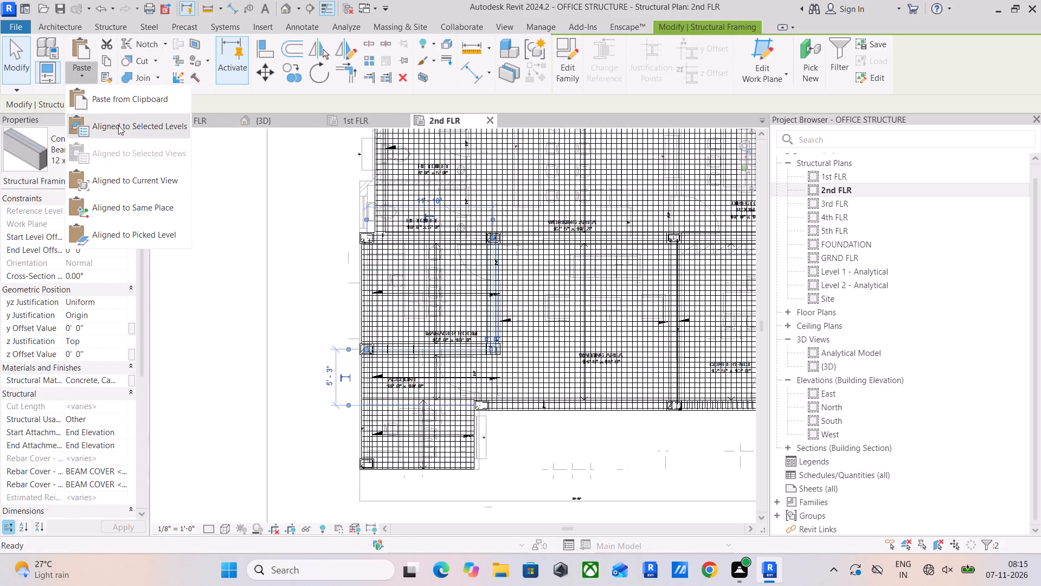
pyautogui.click(458, 213)
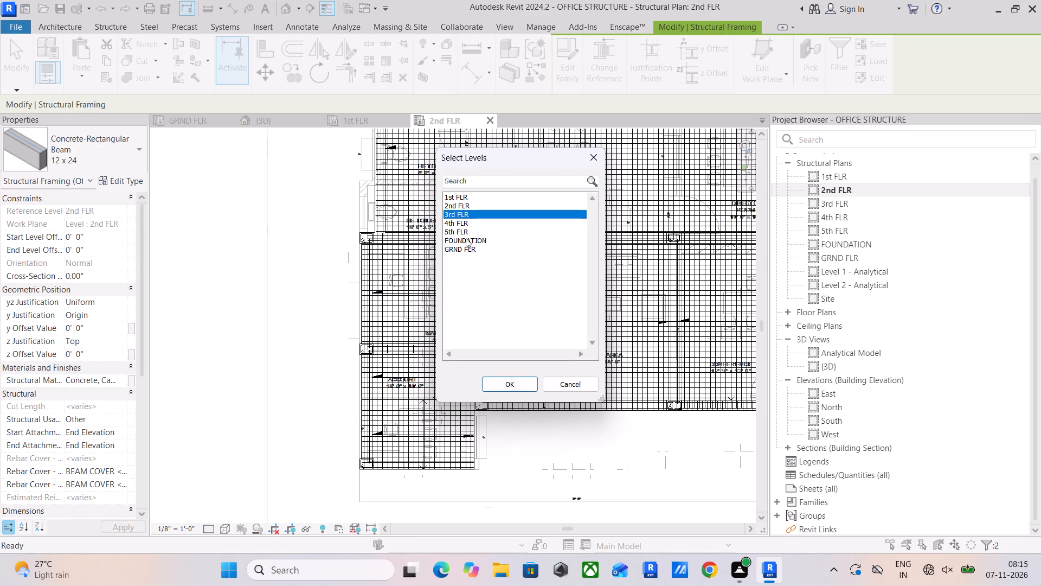
pyautogui.keyDown('shift'); pyautogui.click(466, 231); pyautogui.keyUp('shift')
pyautogui.click(502, 381)
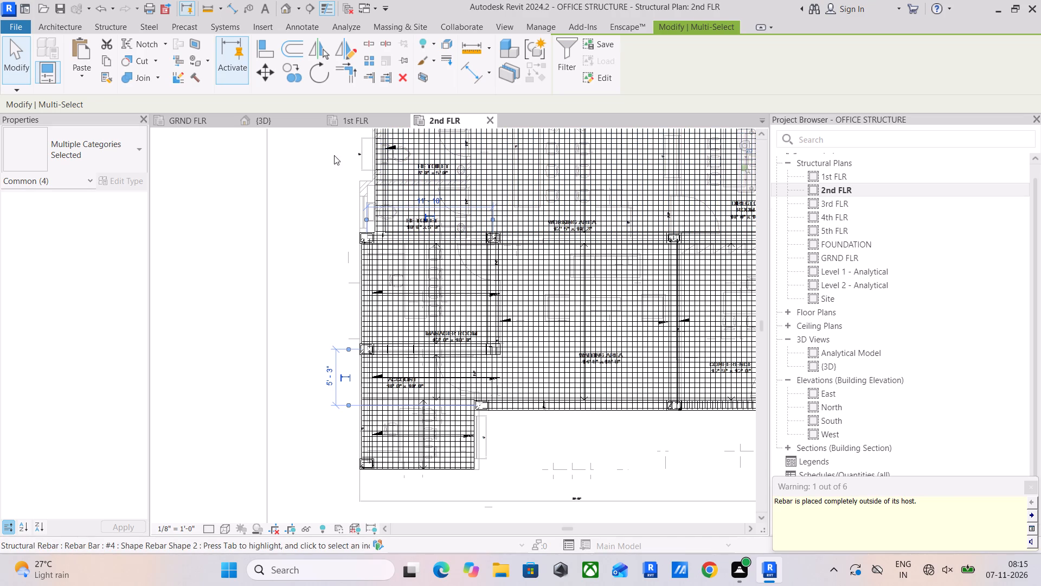
# Close the GRND FLR view and open the 3rd FLR structural plan.
pyautogui.click(229, 122)
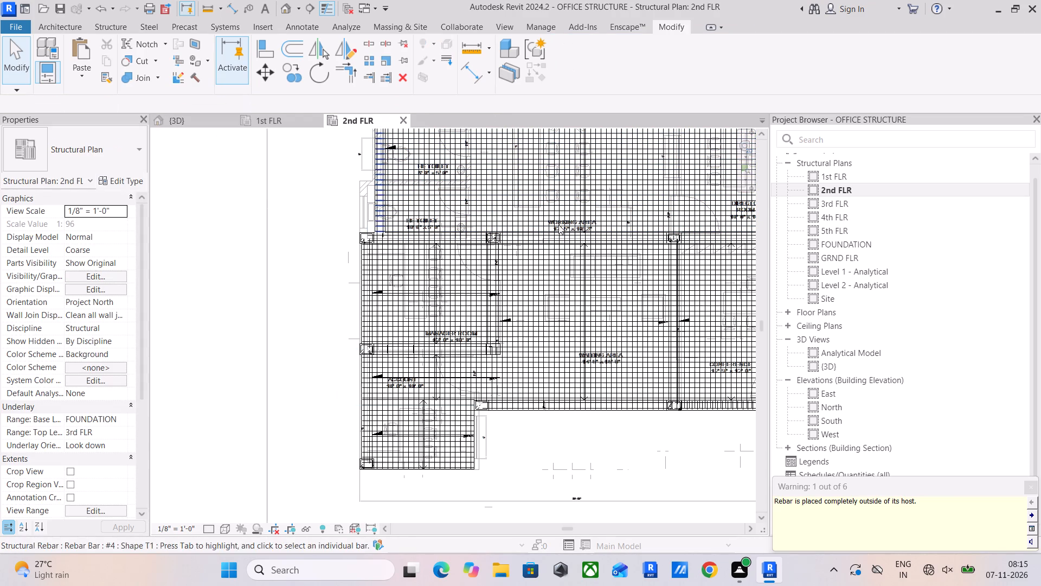
pyautogui.doubleClick(831, 198)
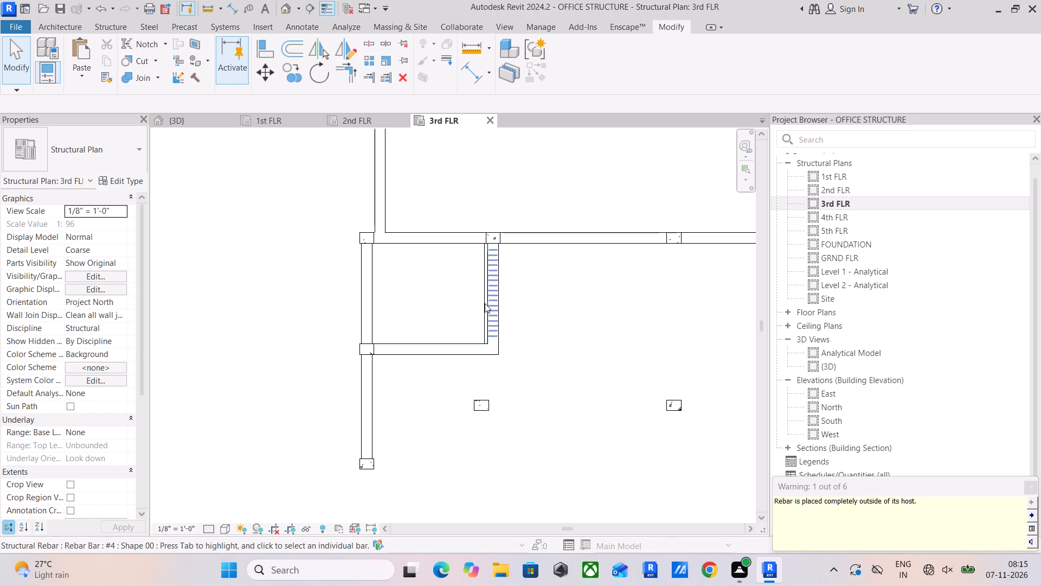
# Delete the stirrup set and the two stray longitudinal #4 bars from the beam on Manager Room's east side on 3rd FLR.
pyautogui.click(493, 292)
pyautogui.press('Delete')
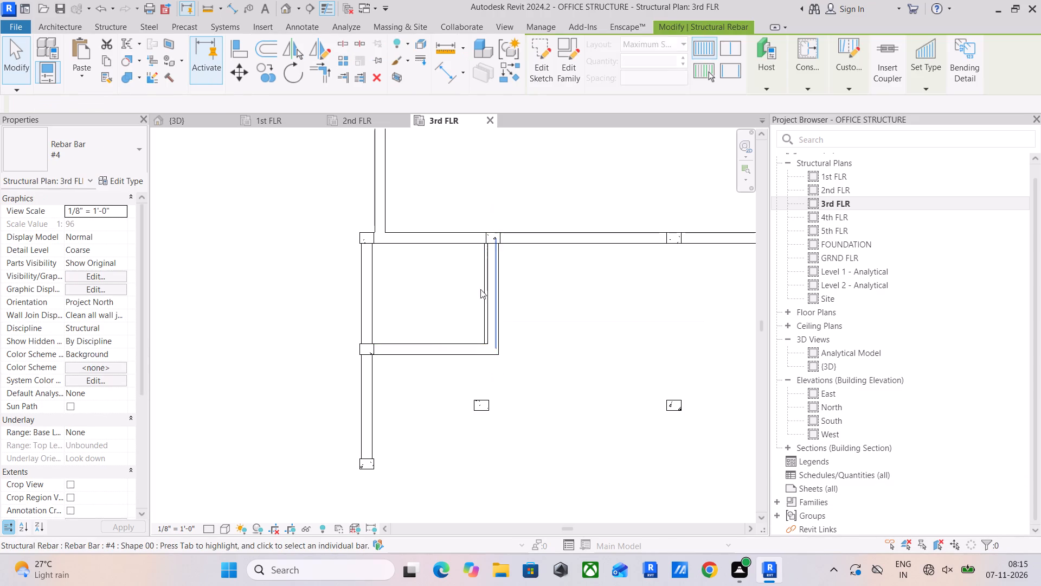
pyautogui.click(484, 285)
pyautogui.press('Delete')
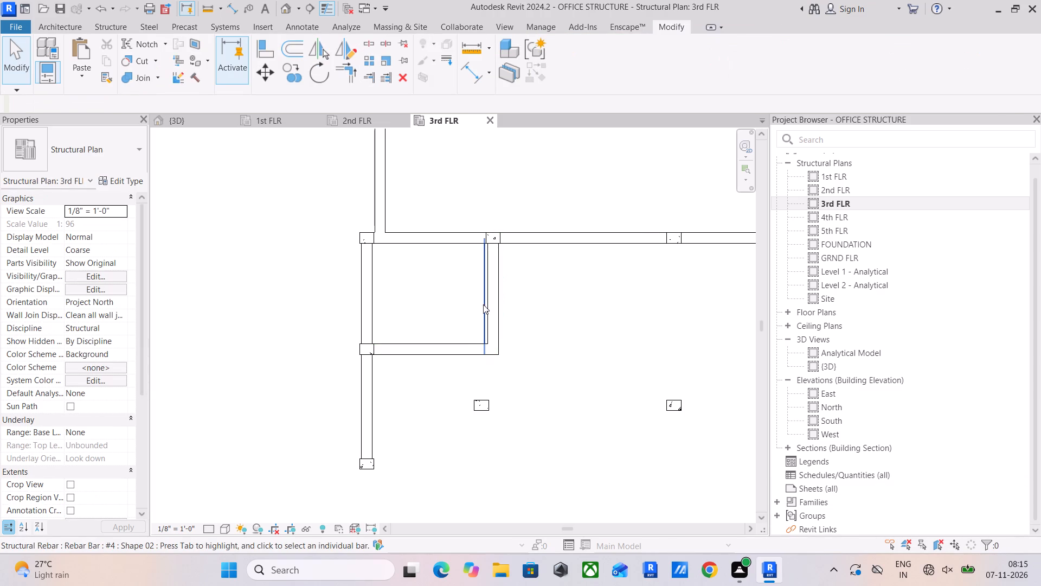
pyautogui.scroll(4, 479, 297)
pyautogui.click(483, 281)
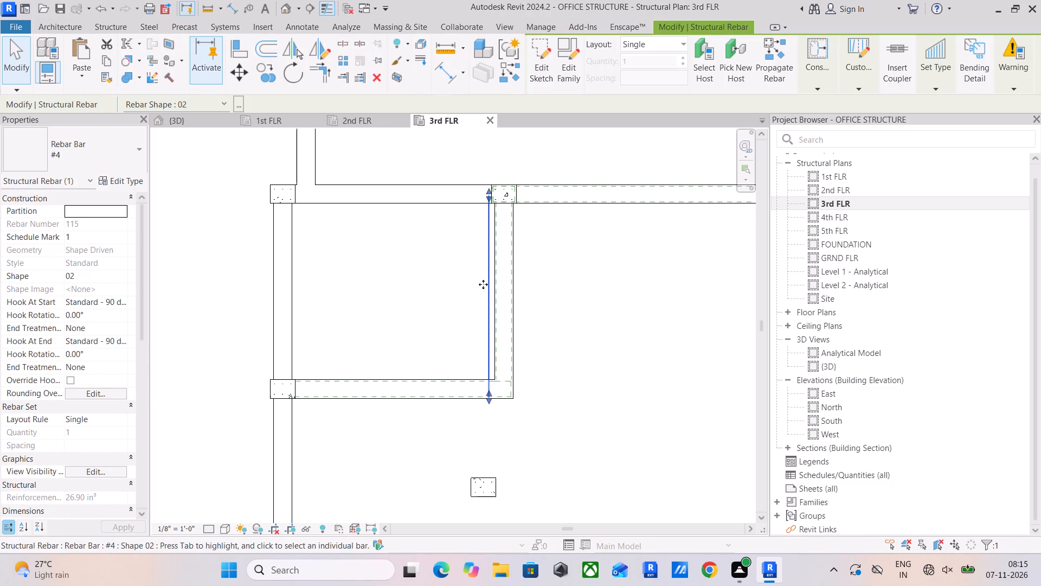
pyautogui.scroll(5, 465, 291)
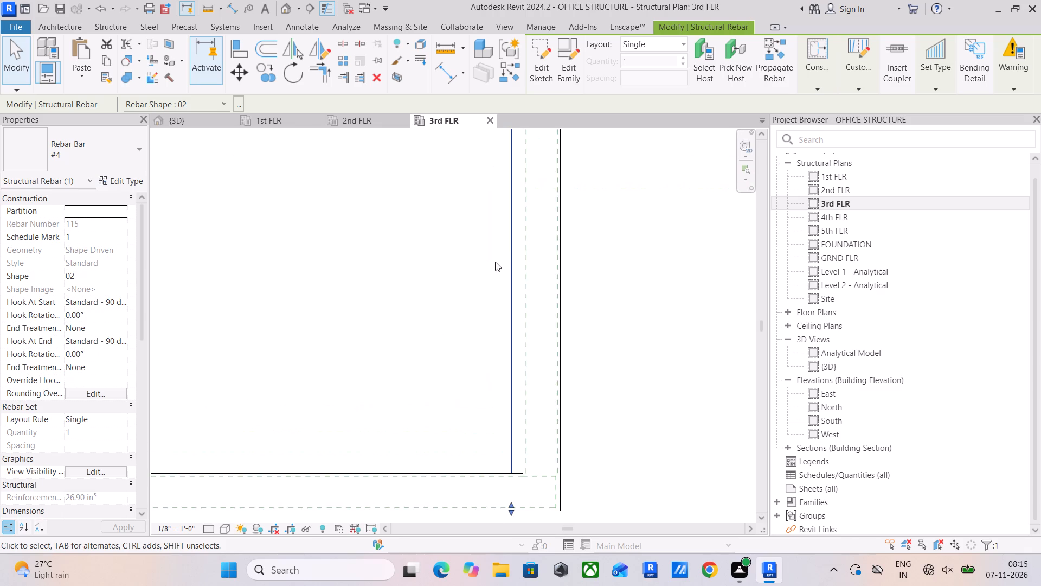
pyautogui.scroll(-4, 502, 257)
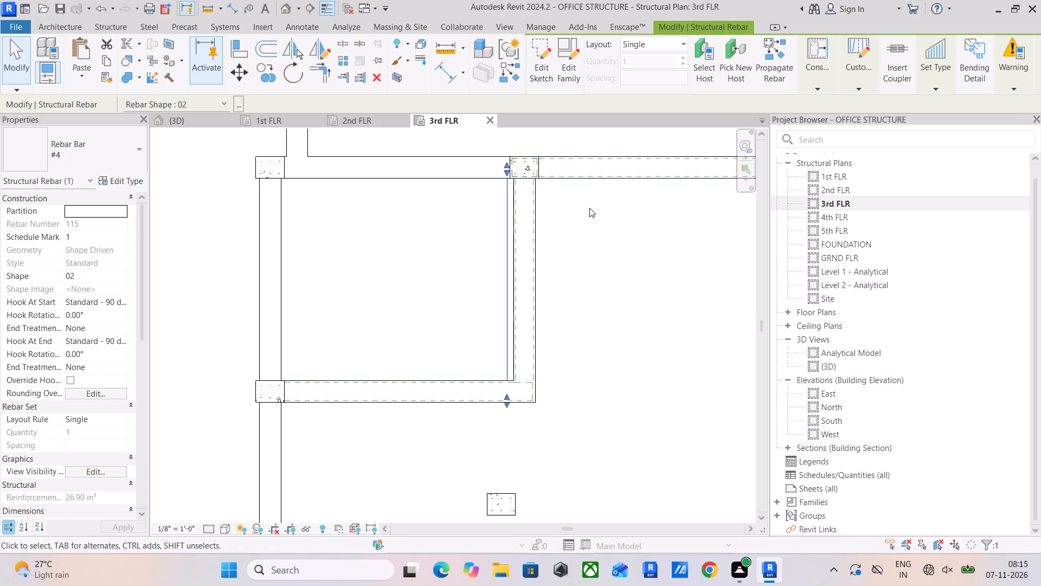
pyautogui.press('Delete')
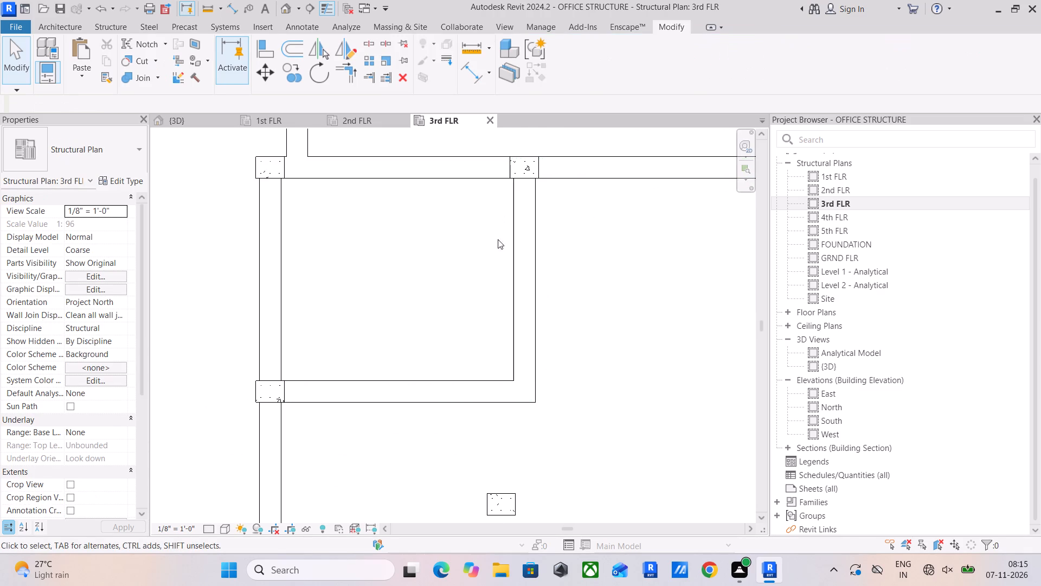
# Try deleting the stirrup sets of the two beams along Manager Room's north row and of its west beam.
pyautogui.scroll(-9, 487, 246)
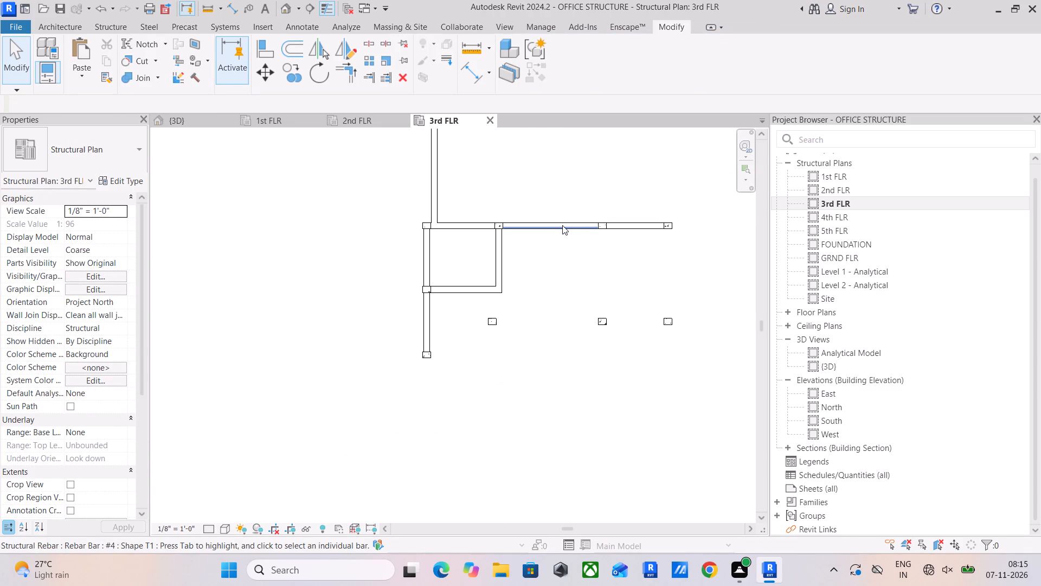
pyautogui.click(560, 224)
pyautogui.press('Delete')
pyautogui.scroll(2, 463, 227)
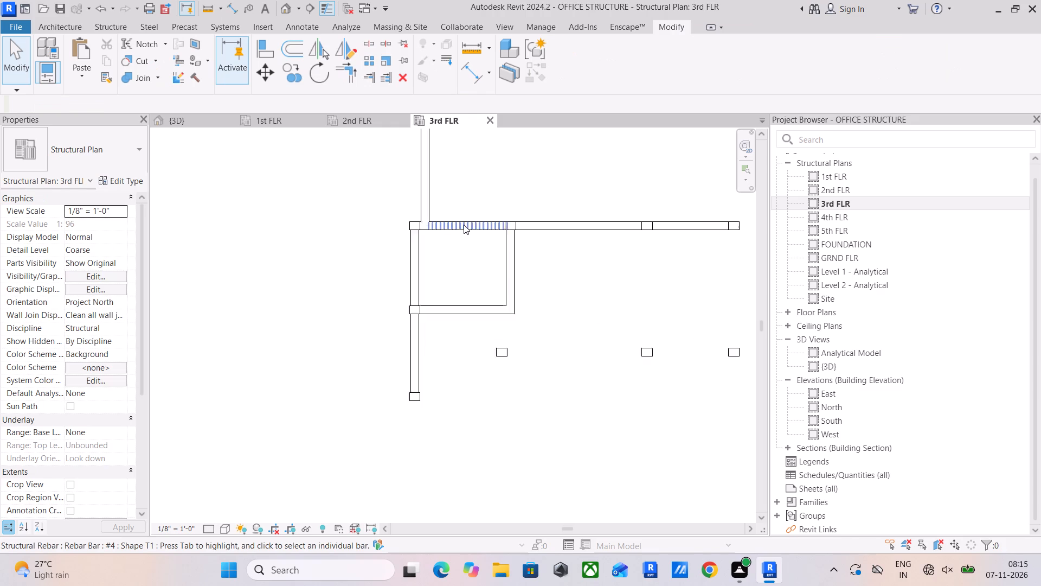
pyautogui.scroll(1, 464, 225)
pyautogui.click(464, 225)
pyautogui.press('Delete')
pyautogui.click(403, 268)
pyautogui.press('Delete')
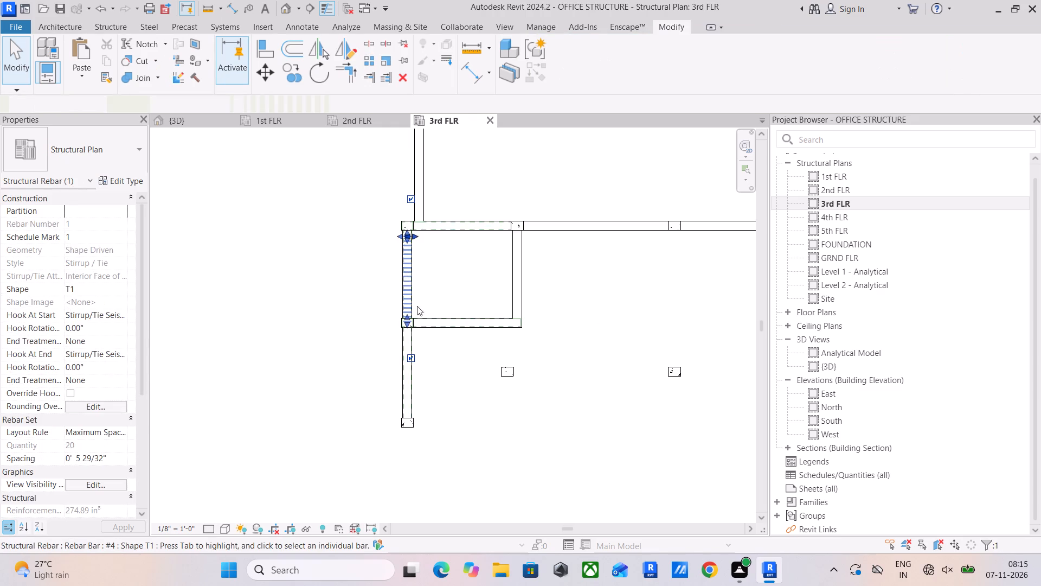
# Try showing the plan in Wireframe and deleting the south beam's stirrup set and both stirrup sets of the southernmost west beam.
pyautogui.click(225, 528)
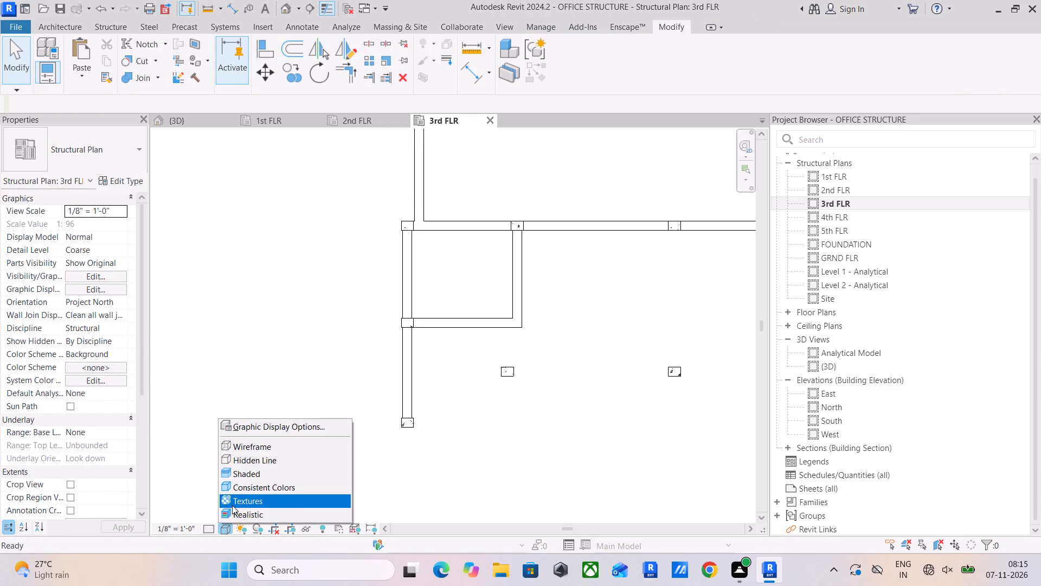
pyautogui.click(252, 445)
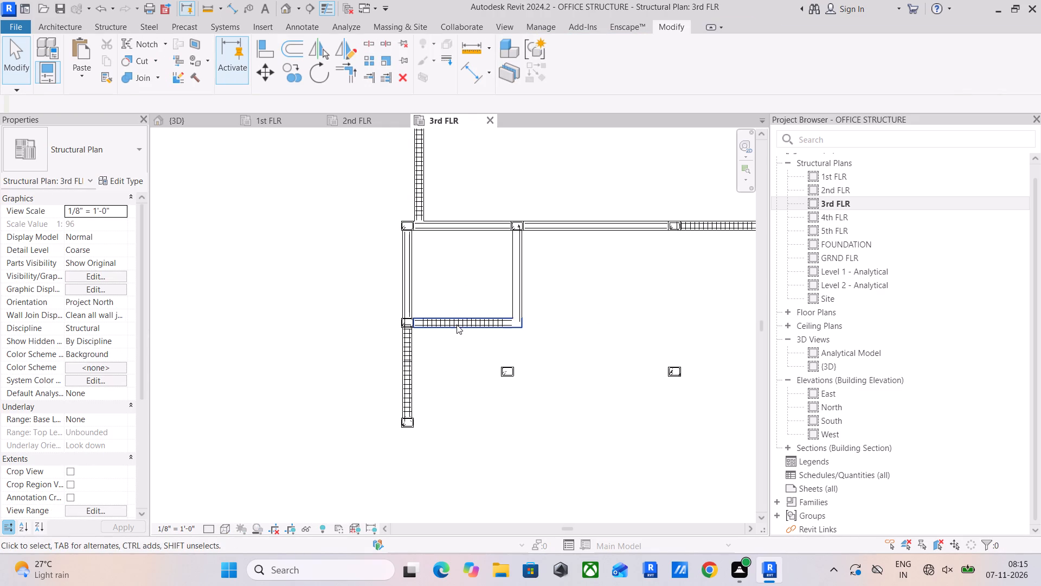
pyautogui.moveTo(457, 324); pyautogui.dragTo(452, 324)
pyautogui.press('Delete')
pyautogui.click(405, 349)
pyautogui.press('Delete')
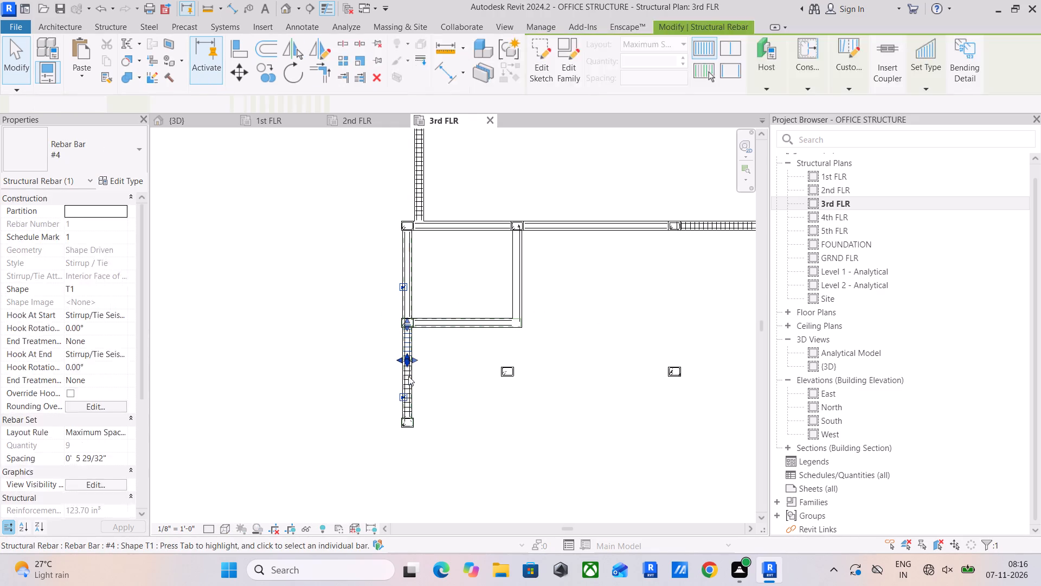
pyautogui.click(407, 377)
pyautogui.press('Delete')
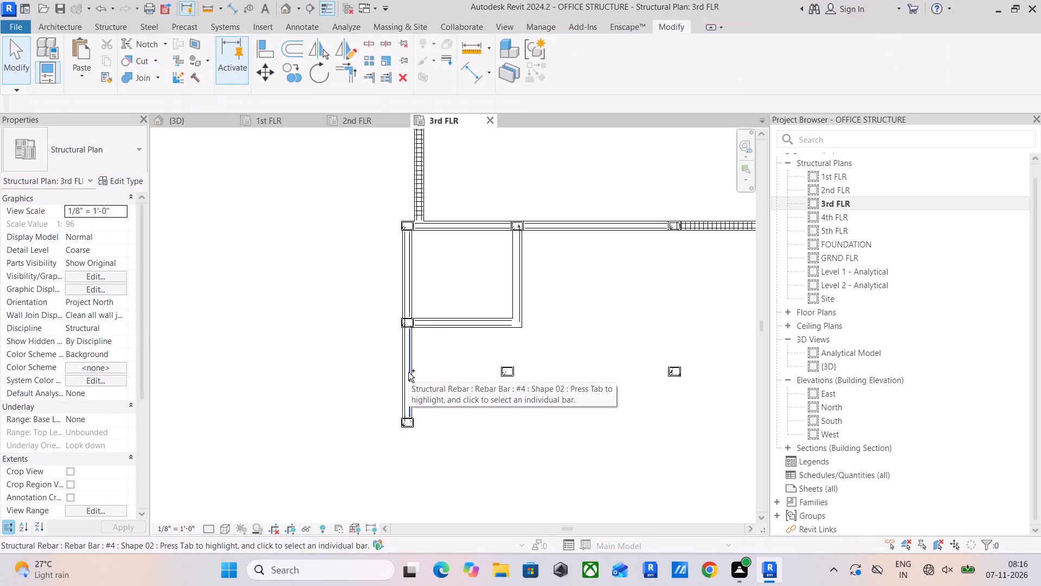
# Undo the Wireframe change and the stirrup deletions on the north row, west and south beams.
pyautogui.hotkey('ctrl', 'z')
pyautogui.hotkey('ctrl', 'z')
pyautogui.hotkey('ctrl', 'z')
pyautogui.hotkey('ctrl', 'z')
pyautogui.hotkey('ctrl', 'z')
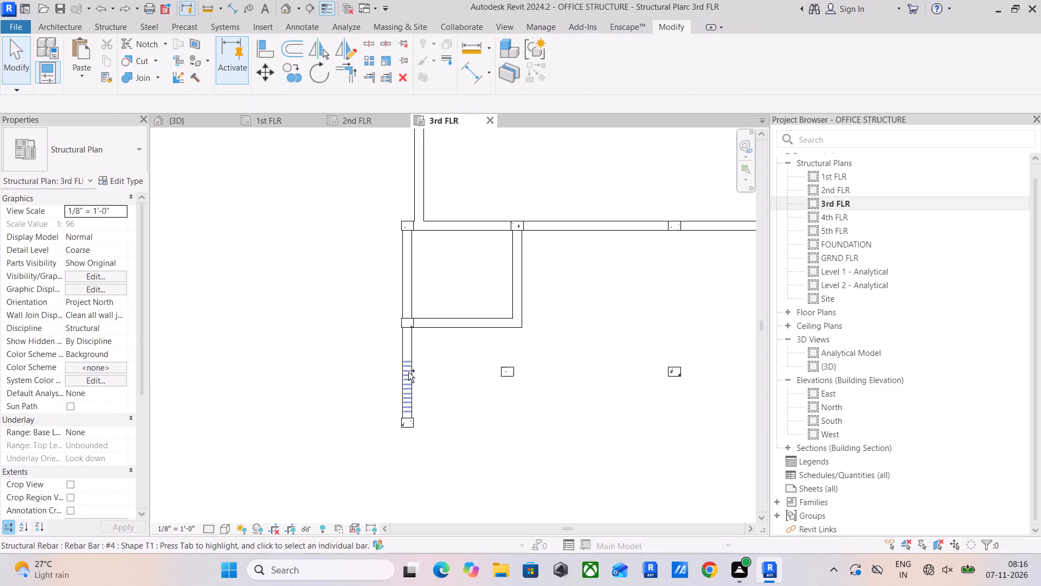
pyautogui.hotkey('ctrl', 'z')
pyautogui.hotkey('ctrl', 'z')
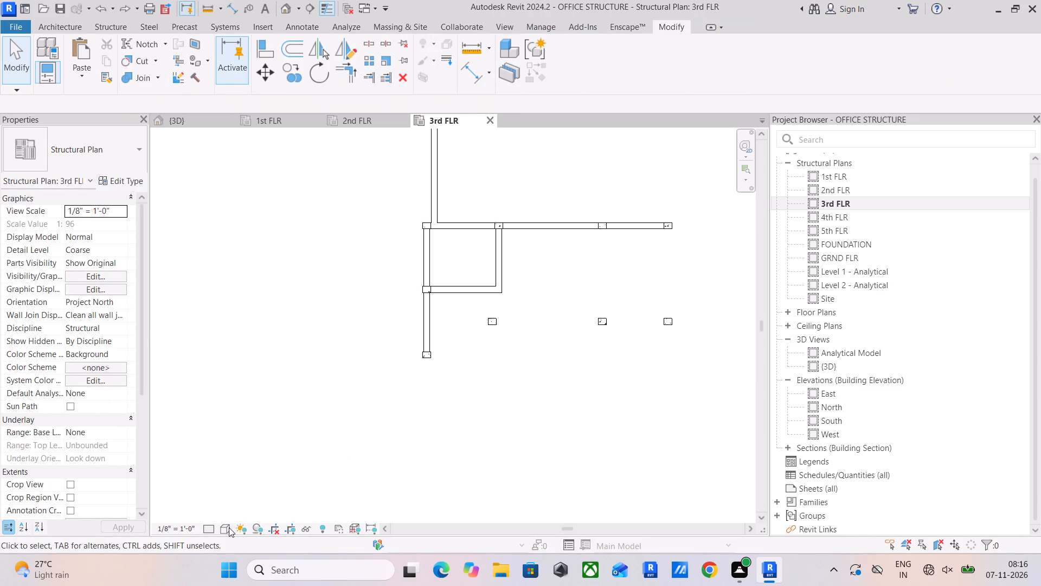
# Set the 3rd FLR plan's visual style to Wireframe.
pyautogui.click(228, 527)
pyautogui.click(267, 447)
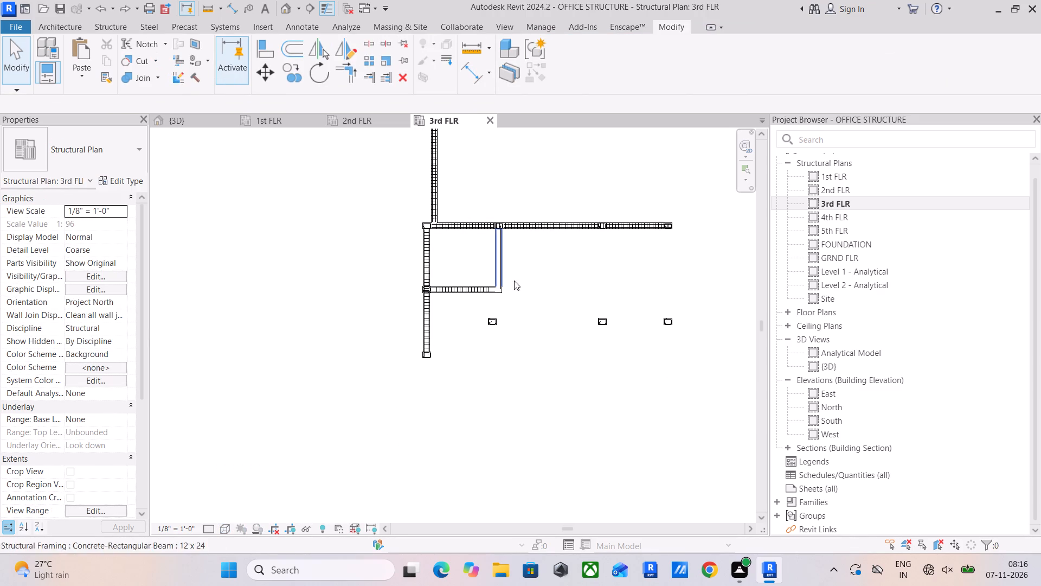
# Isolate the inner of the two closely spaced #4 bars in the interior north–south beam with a 3D selection box.
pyautogui.scroll(1, 516, 283)
pyautogui.moveTo(516, 287); pyautogui.dragTo(441, 439, button='middle')
pyautogui.scroll(5, 338, 275)
pyautogui.scroll(5, 385, 197)
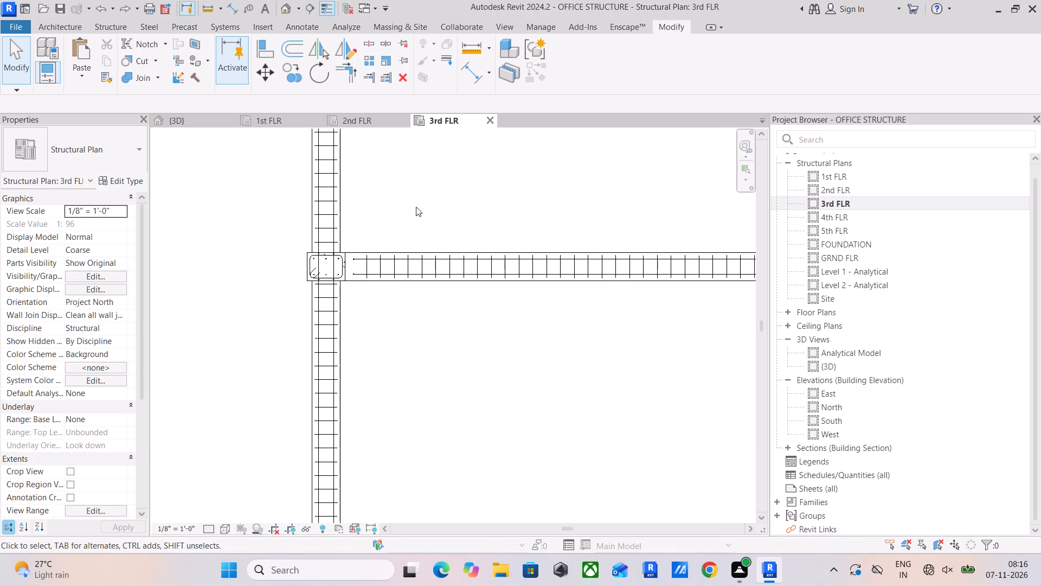
pyautogui.scroll(5, 296, 250)
pyautogui.scroll(-10, 503, 225)
pyautogui.moveTo(571, 219); pyautogui.dragTo(382, 313, button='middle')
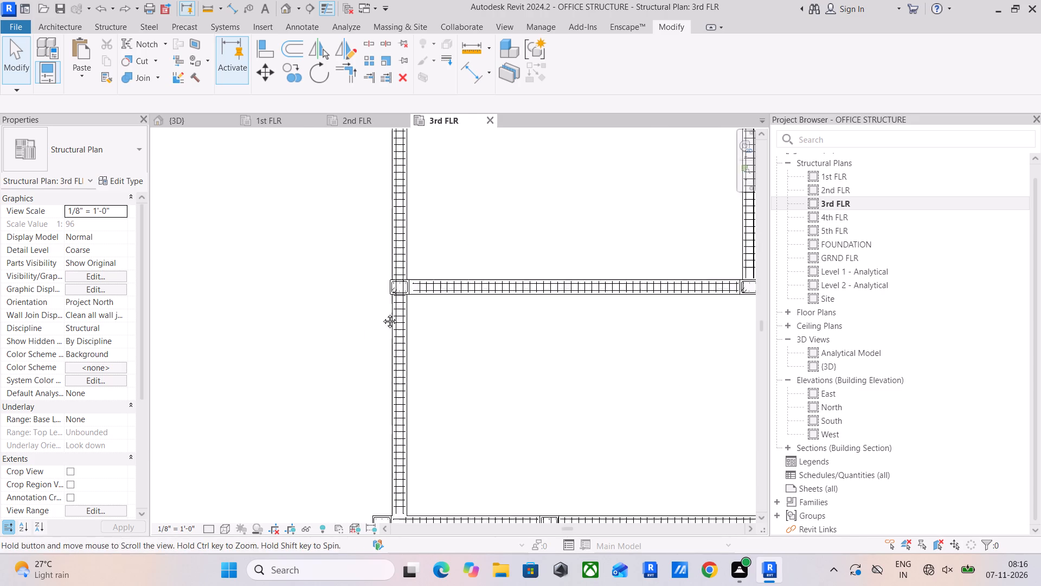
pyautogui.moveTo(382, 313); pyautogui.dragTo(262, 361, button='middle')
pyautogui.scroll(5, 503, 230)
pyautogui.scroll(4, 570, 199)
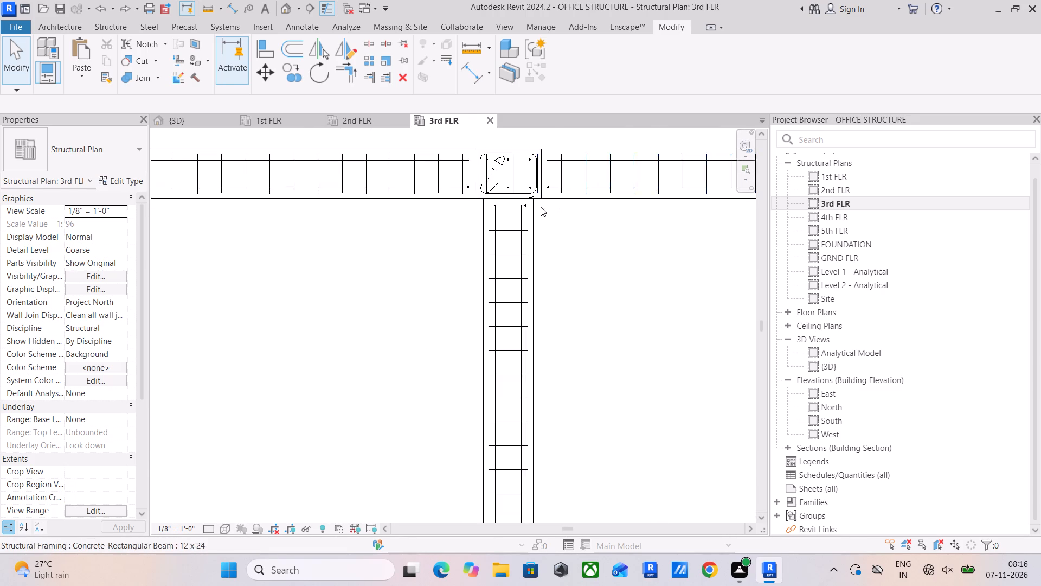
pyautogui.scroll(6, 536, 204)
pyautogui.click(500, 226)
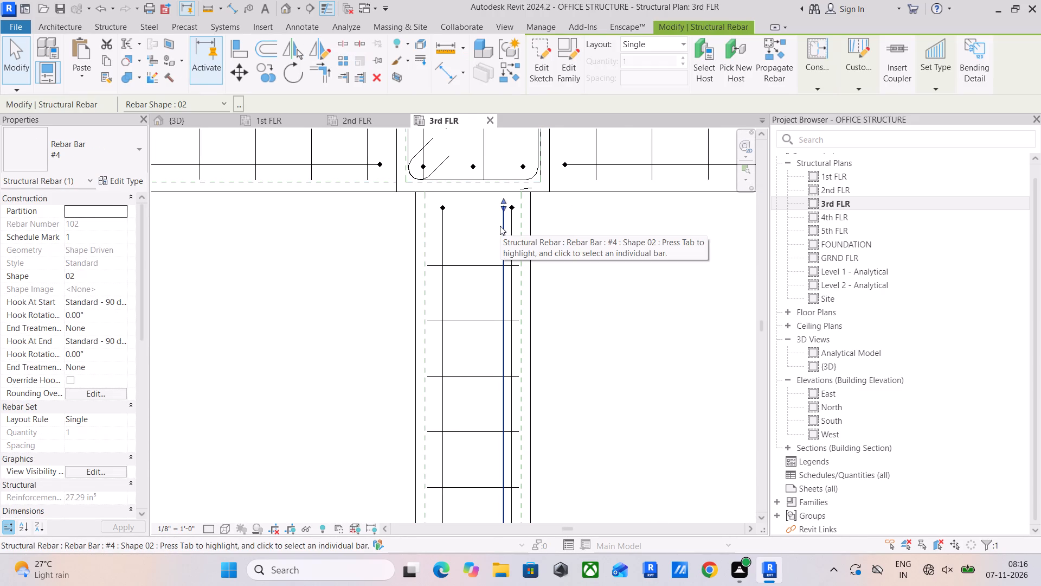
pyautogui.click(515, 234)
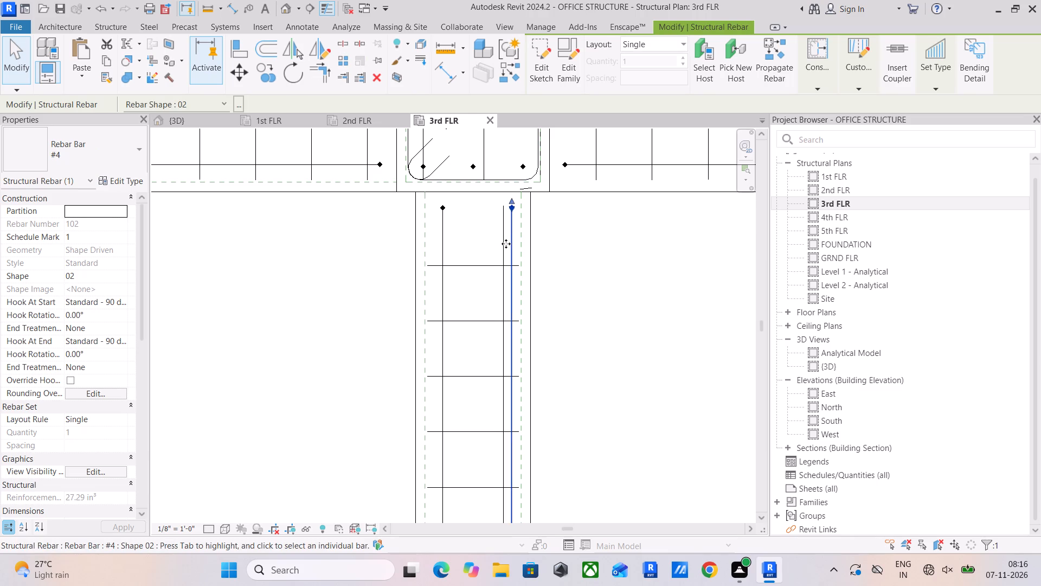
pyautogui.click(503, 239)
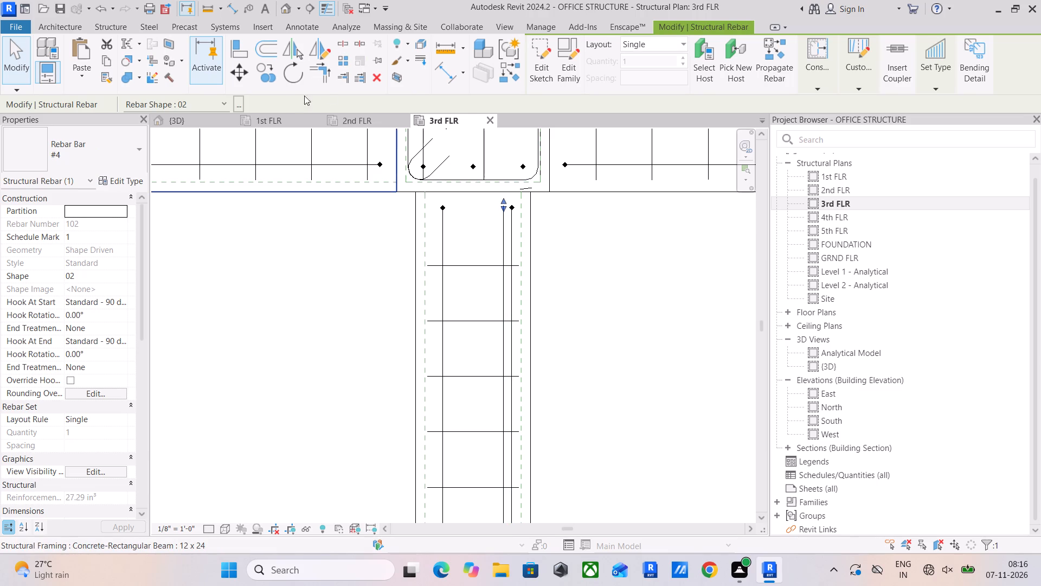
pyautogui.click(400, 78)
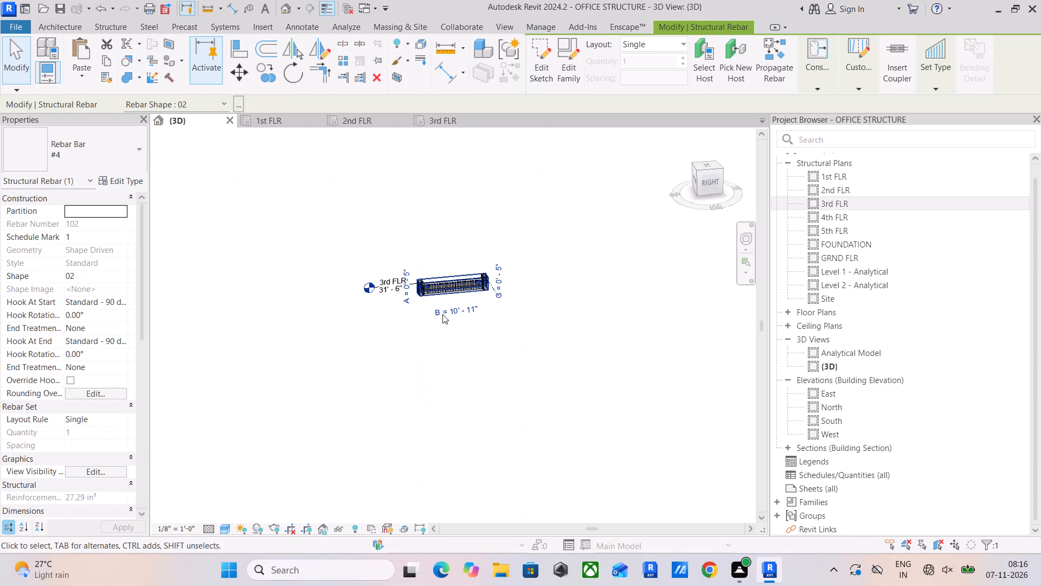
# Examine the isolated beam's longitudinal bars and stirrups in 3D from the top and the side.
pyautogui.keyDown('shift'); pyautogui.moveTo(410, 311); pyautogui.dragTo(575, 348, button='middle'); pyautogui.keyUp('shift')
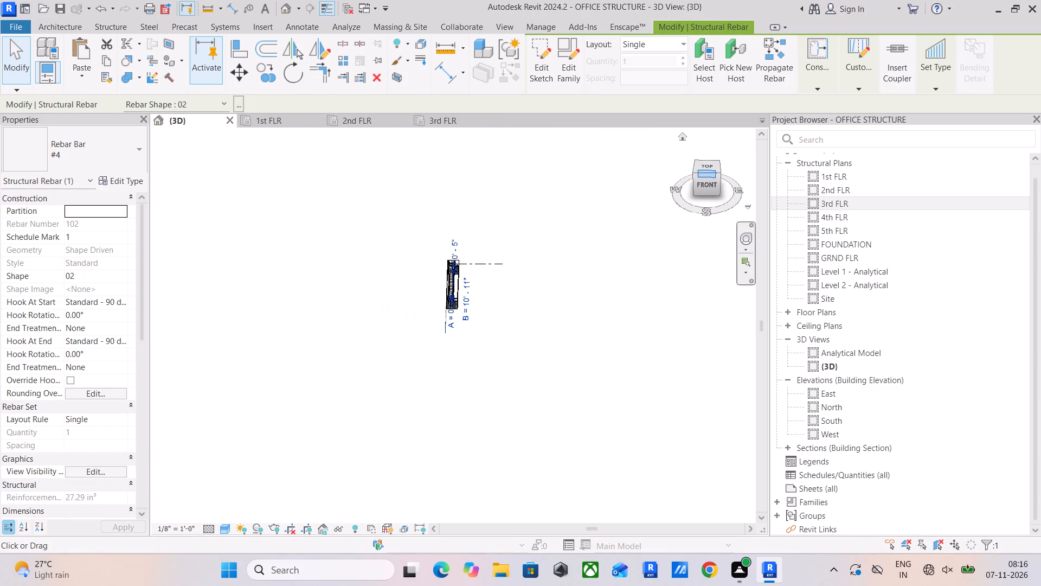
pyautogui.click(703, 162)
pyautogui.click(702, 172)
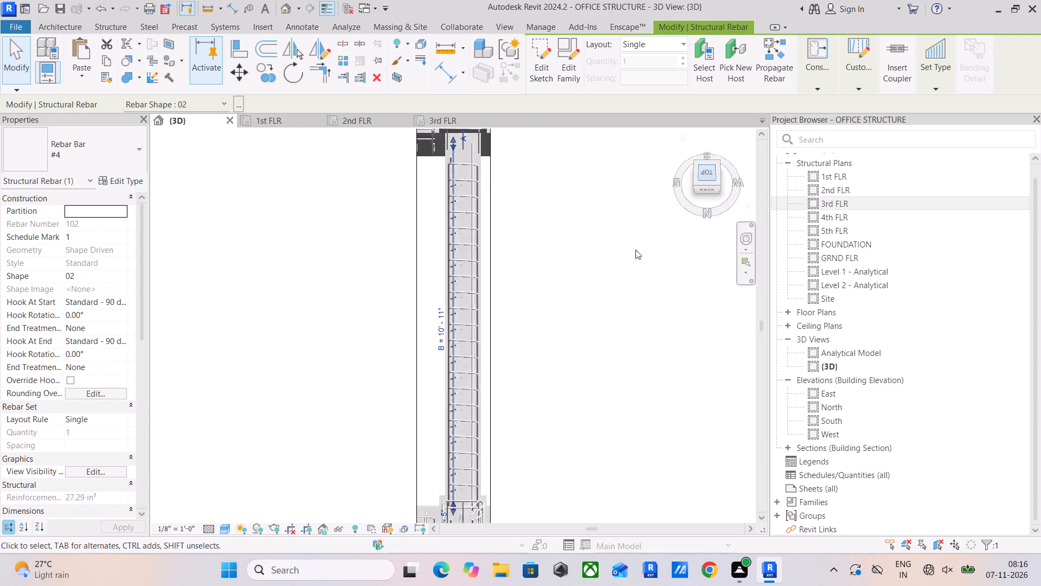
pyautogui.scroll(5, 438, 160)
pyautogui.moveTo(474, 182); pyautogui.dragTo(448, 289, button='middle')
pyautogui.scroll(5, 451, 232)
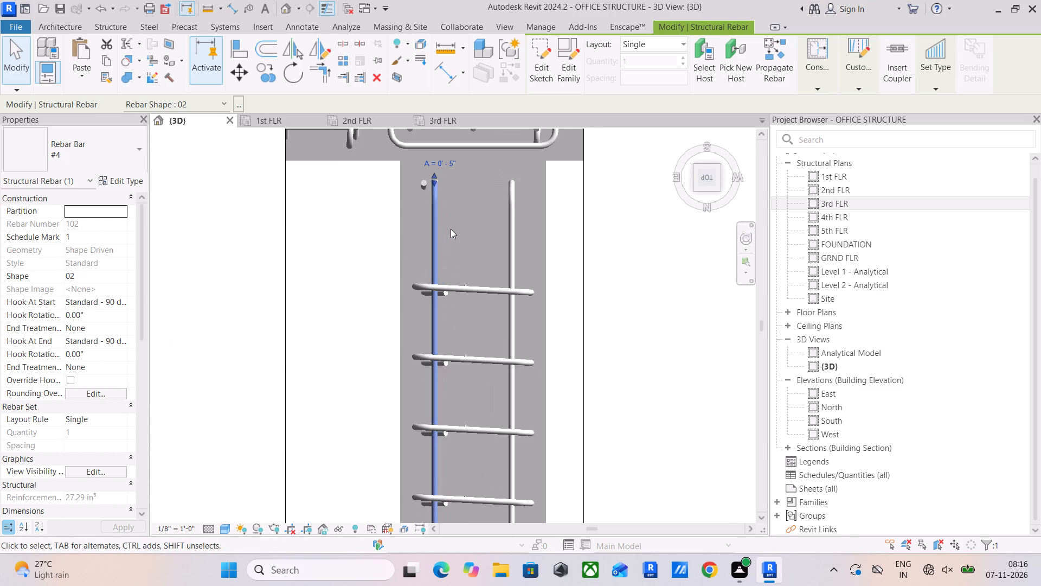
pyautogui.click(460, 214)
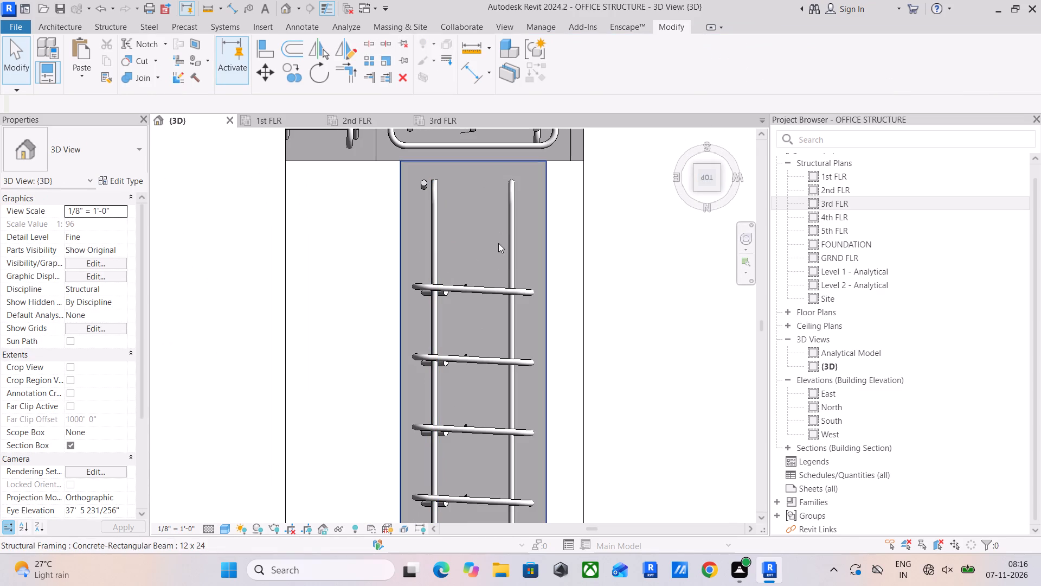
pyautogui.scroll(-2, 440, 286)
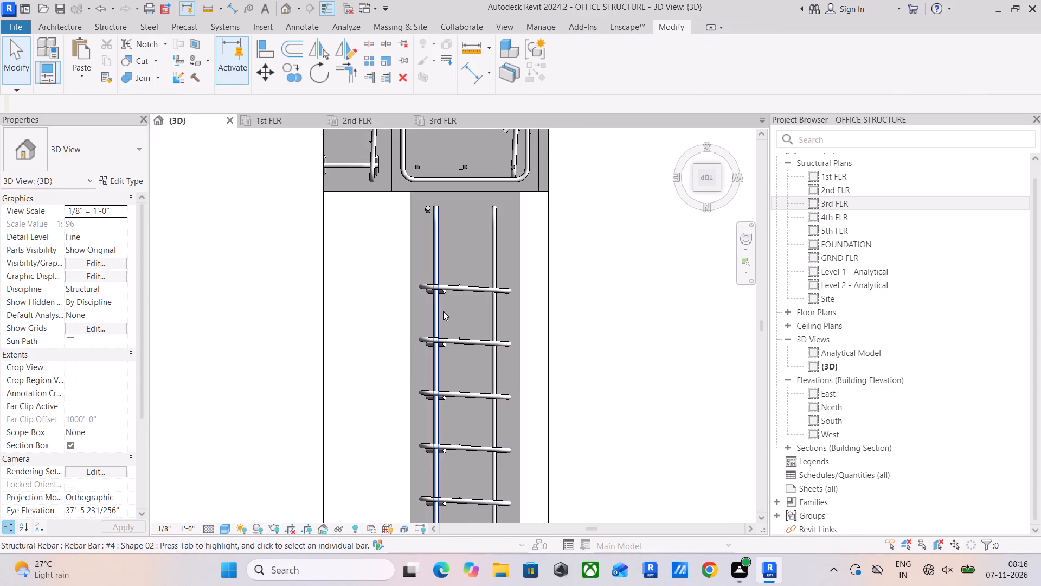
pyautogui.keyDown('shift'); pyautogui.moveTo(446, 313); pyautogui.dragTo(502, 213, button='middle'); pyautogui.keyUp('shift')
pyautogui.moveTo(449, 308); pyautogui.dragTo(618, 161, button='middle')
pyautogui.scroll(-4, 489, 332)
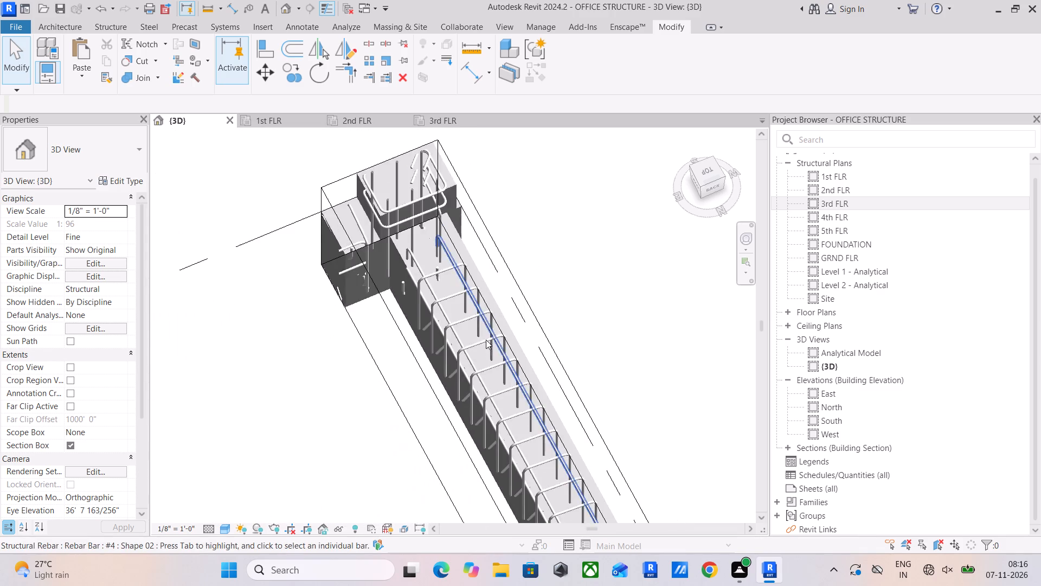
pyautogui.scroll(-3, 468, 365)
pyautogui.keyDown('shift'); pyautogui.moveTo(461, 372); pyautogui.dragTo(566, 205, button='middle'); pyautogui.keyUp('shift')
pyautogui.moveTo(529, 386); pyautogui.dragTo(539, 245, button='middle')
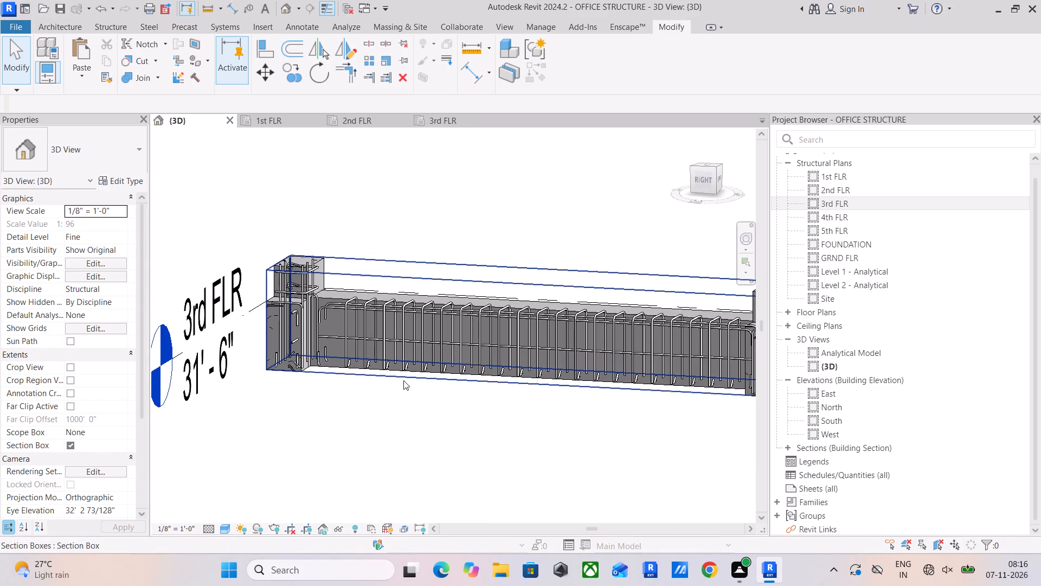
# Extend the 3D section box downward past the underside of the beam.
pyautogui.click(404, 378)
pyautogui.moveTo(538, 381); pyautogui.dragTo(528, 417)
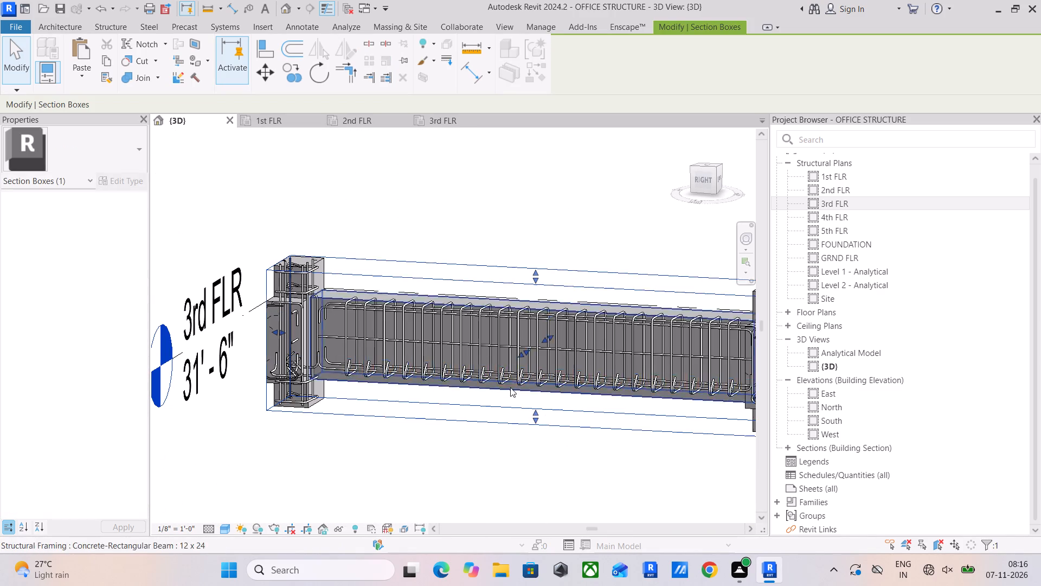
# Examine the isolated beam's #4 stirrup set and lower longitudinal #4 bar in 3D near the column end.
pyautogui.keyDown('shift'); pyautogui.moveTo(457, 367); pyautogui.dragTo(410, 466, button='middle'); pyautogui.keyUp('shift')
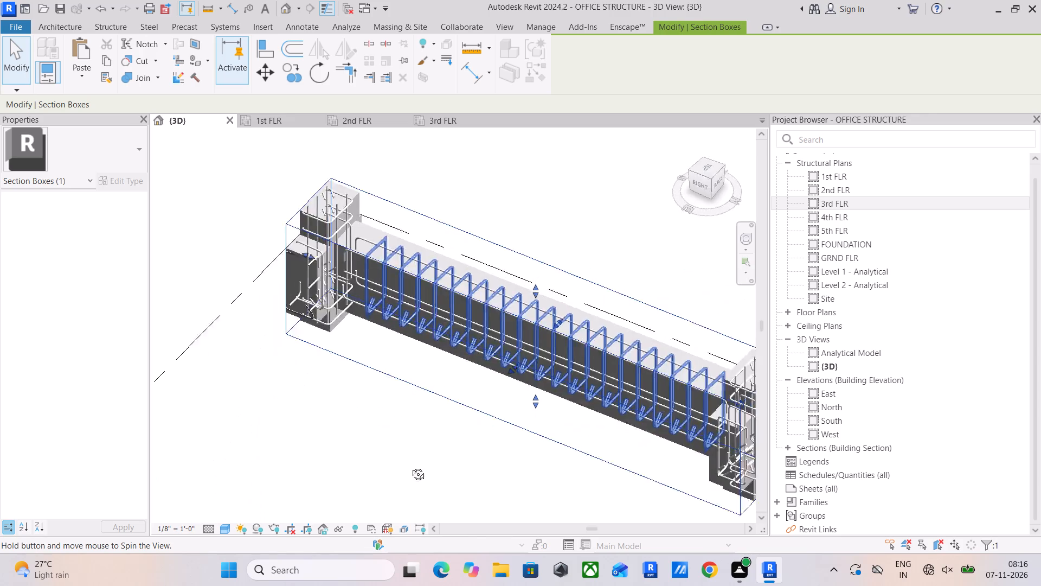
pyautogui.keyDown('shift'); pyautogui.moveTo(410, 466); pyautogui.dragTo(182, 417, button='middle'); pyautogui.keyUp('shift')
pyautogui.scroll(4, 471, 434)
pyautogui.moveTo(461, 397); pyautogui.dragTo(461, 314, button='middle')
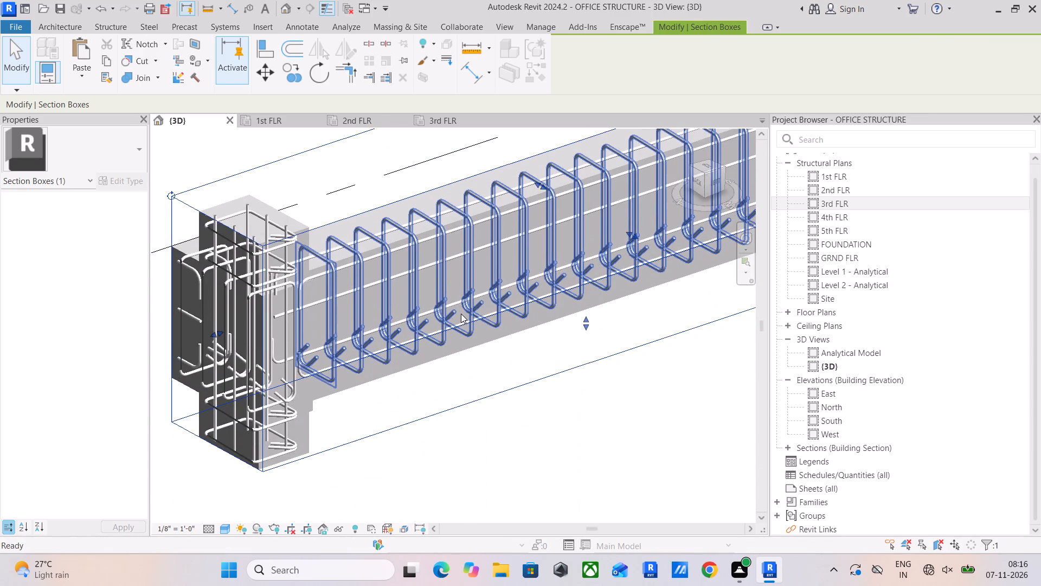
pyautogui.scroll(2, 357, 374)
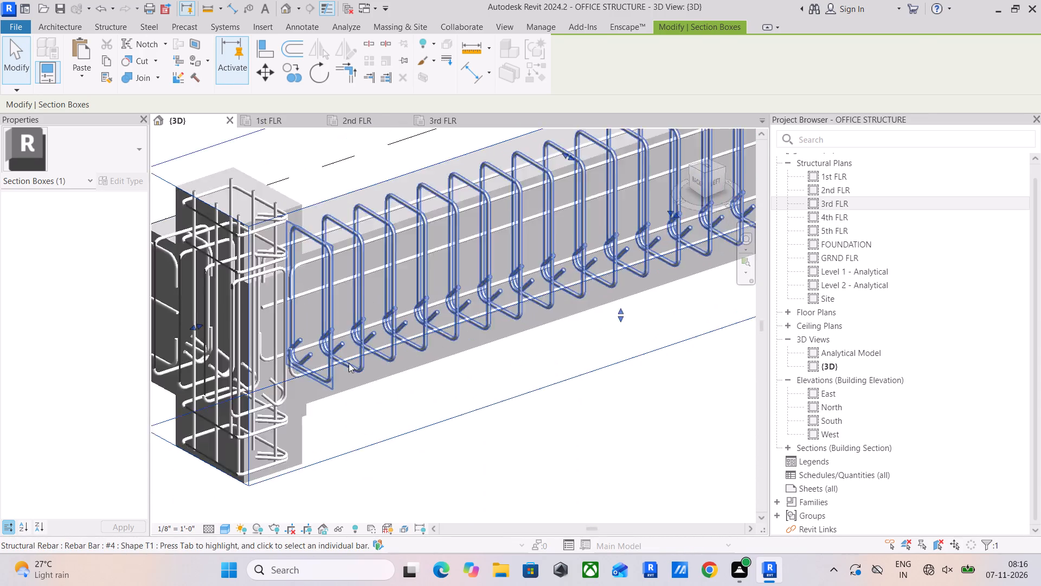
pyautogui.scroll(3, 349, 363)
pyautogui.scroll(-2, 345, 358)
pyautogui.keyDown('shift'); pyautogui.moveTo(341, 365); pyautogui.dragTo(341, 443, button='middle'); pyautogui.keyUp('shift')
pyautogui.click(342, 445)
pyautogui.click(340, 450)
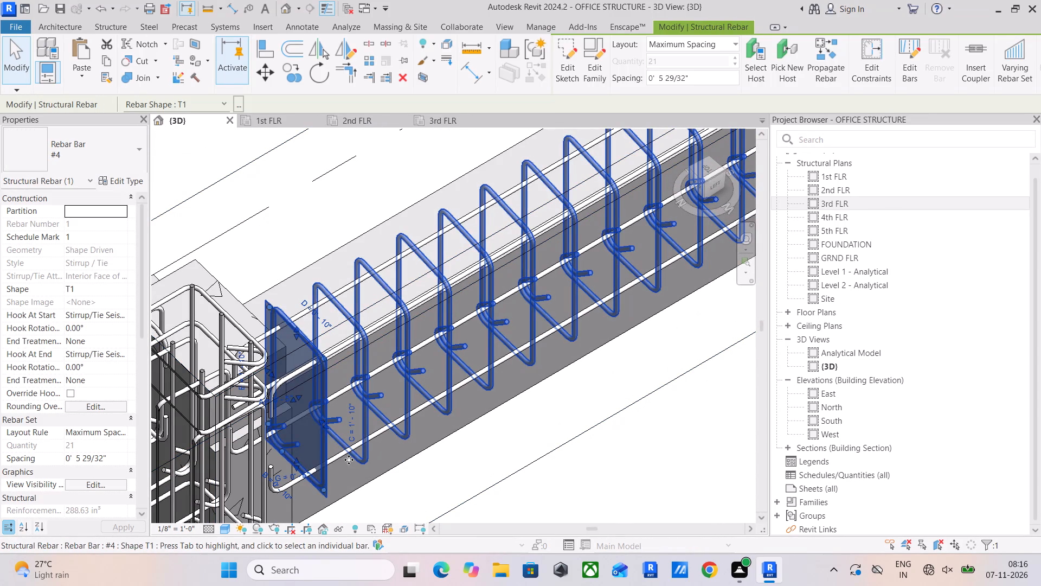
pyautogui.moveTo(494, 492); pyautogui.dragTo(481, 481)
pyautogui.click(342, 454)
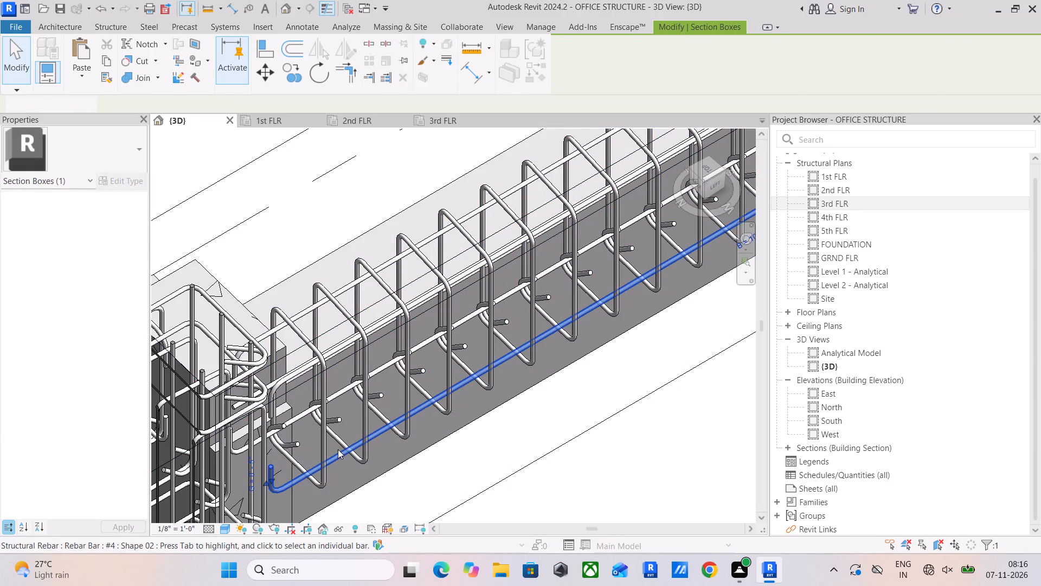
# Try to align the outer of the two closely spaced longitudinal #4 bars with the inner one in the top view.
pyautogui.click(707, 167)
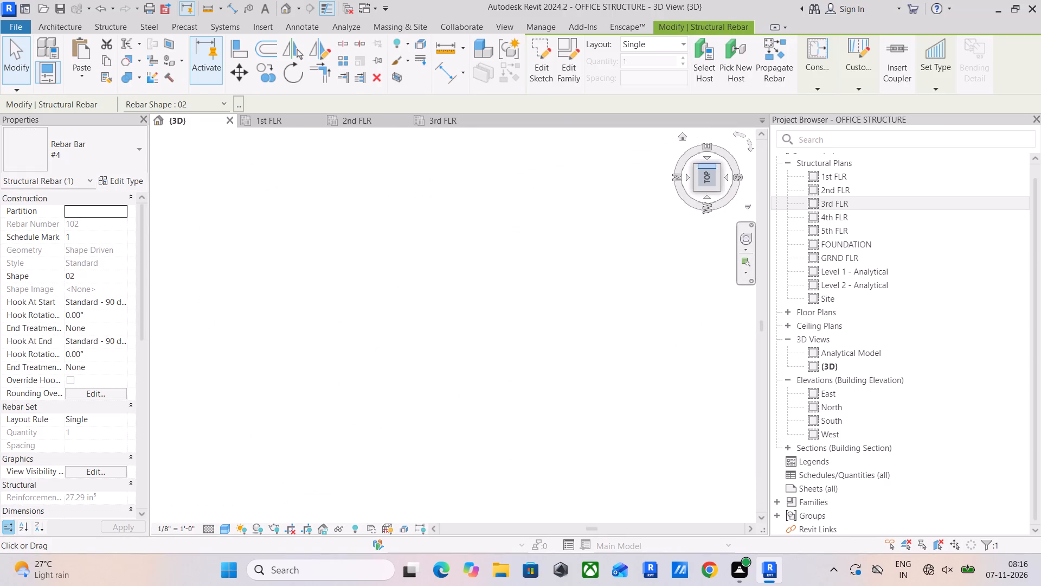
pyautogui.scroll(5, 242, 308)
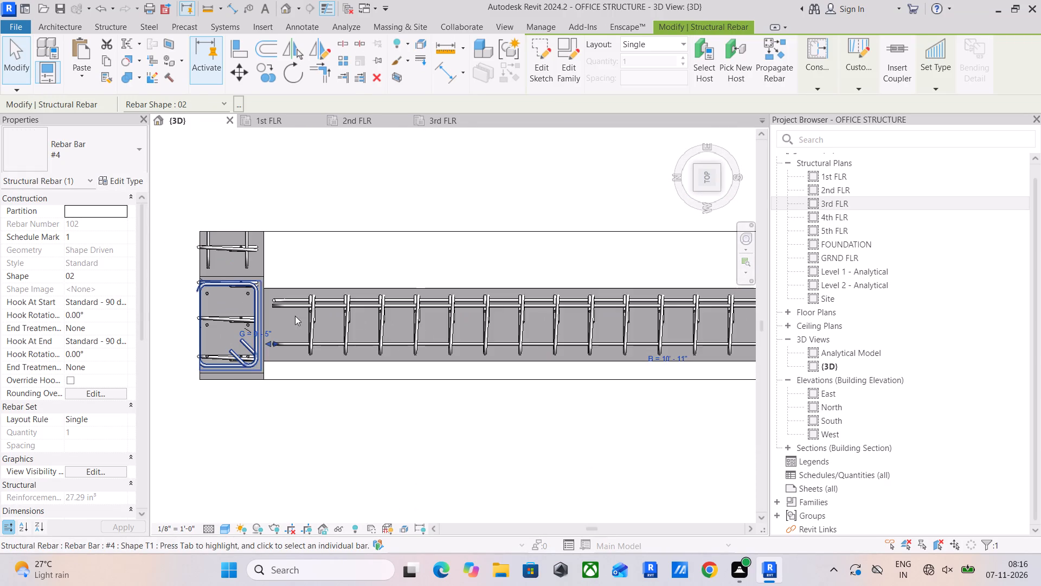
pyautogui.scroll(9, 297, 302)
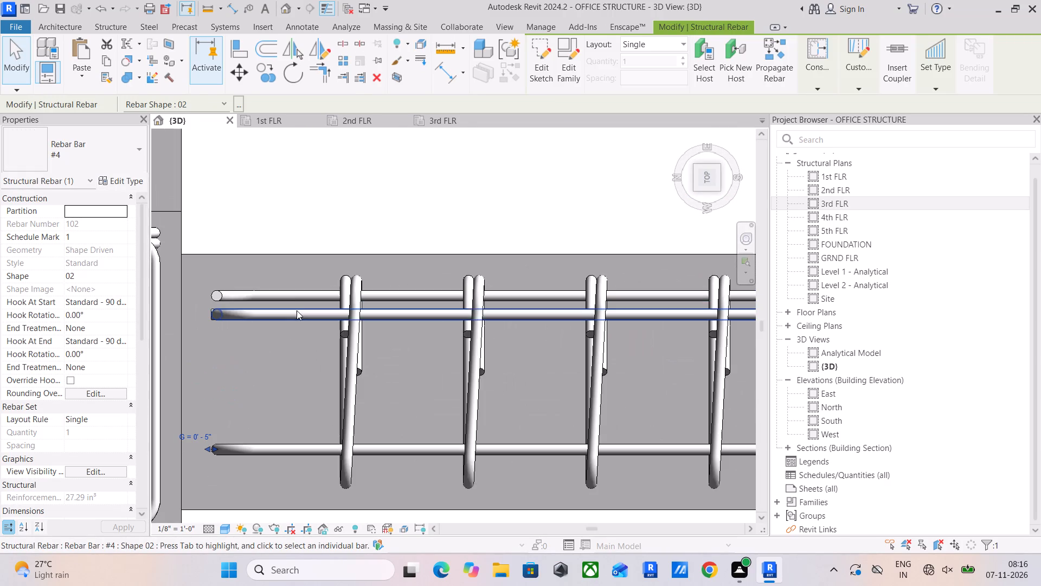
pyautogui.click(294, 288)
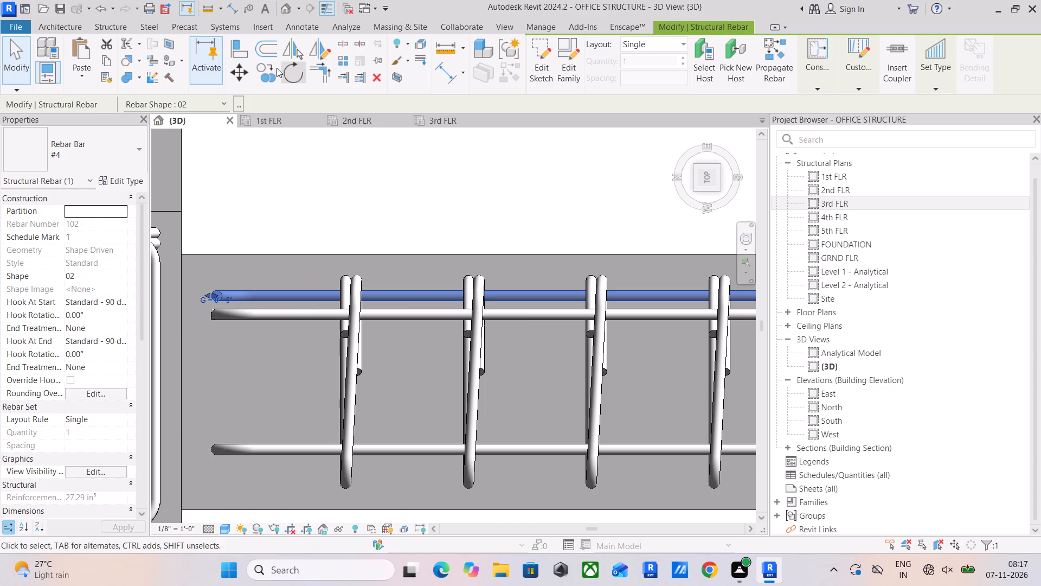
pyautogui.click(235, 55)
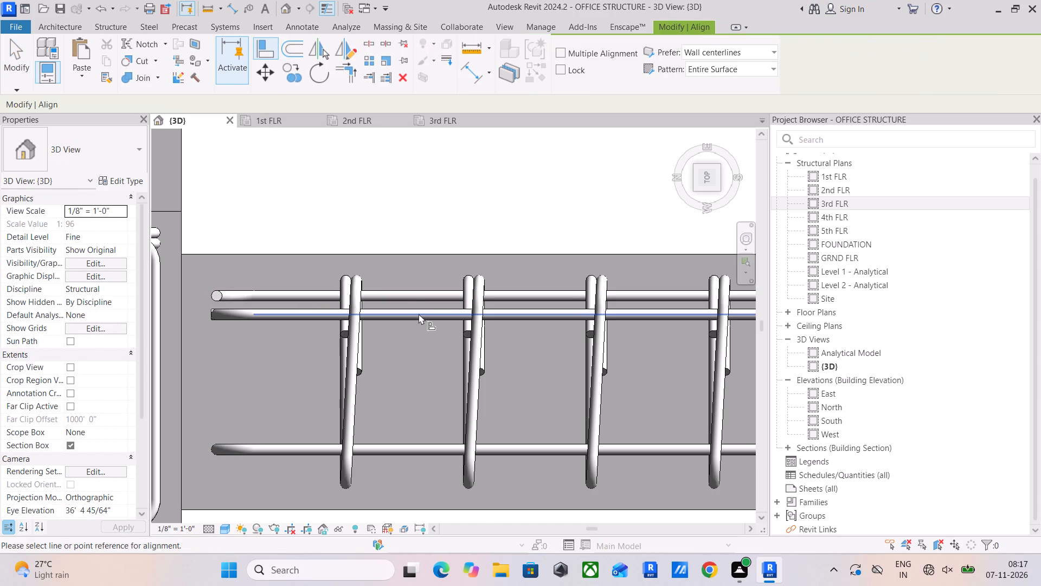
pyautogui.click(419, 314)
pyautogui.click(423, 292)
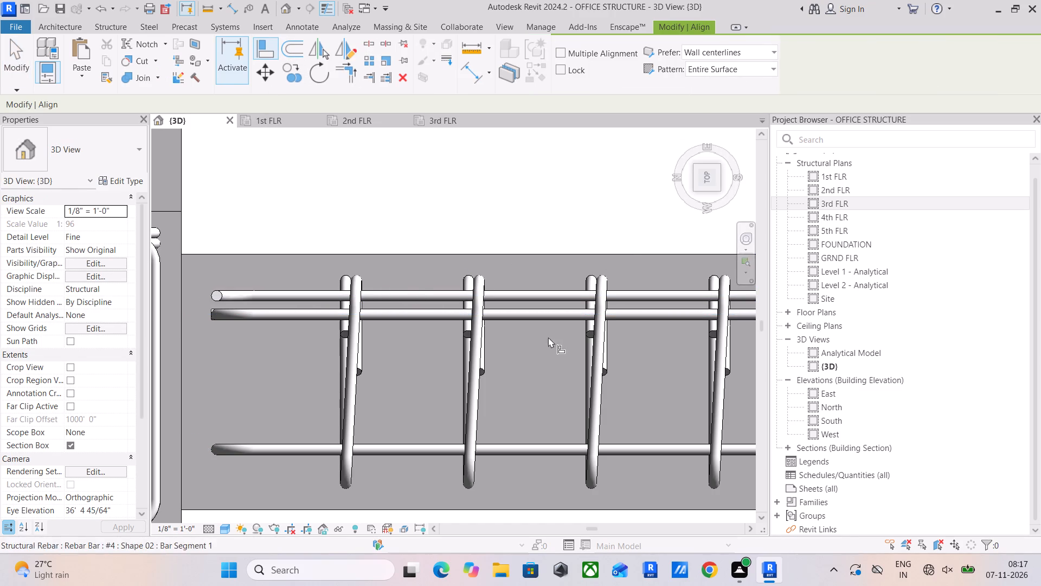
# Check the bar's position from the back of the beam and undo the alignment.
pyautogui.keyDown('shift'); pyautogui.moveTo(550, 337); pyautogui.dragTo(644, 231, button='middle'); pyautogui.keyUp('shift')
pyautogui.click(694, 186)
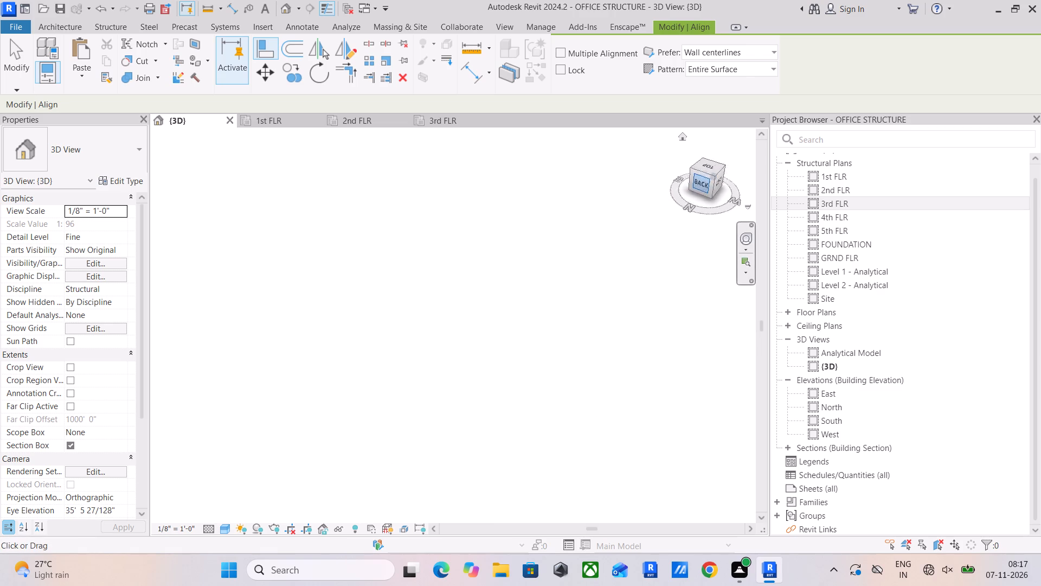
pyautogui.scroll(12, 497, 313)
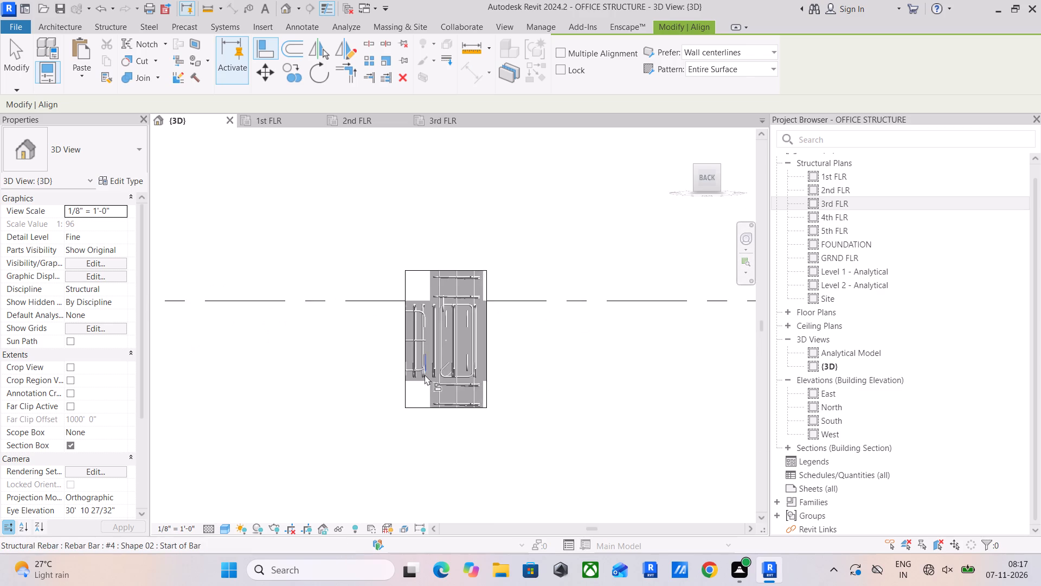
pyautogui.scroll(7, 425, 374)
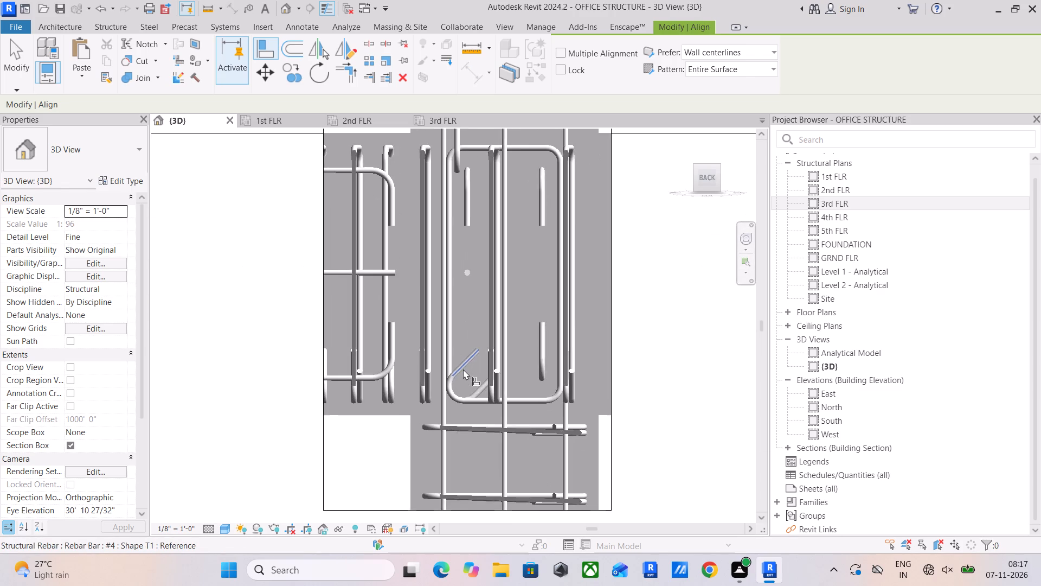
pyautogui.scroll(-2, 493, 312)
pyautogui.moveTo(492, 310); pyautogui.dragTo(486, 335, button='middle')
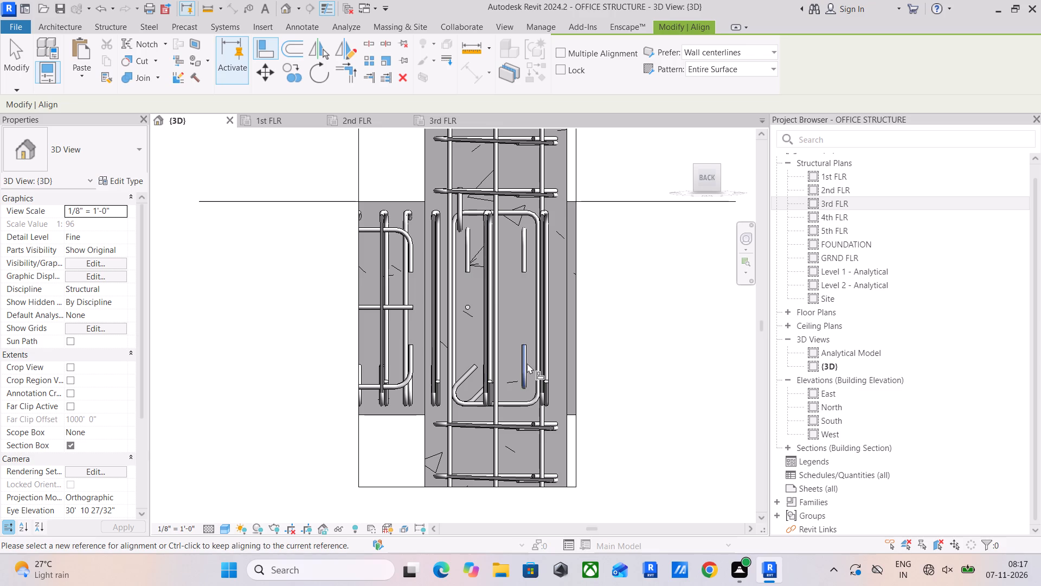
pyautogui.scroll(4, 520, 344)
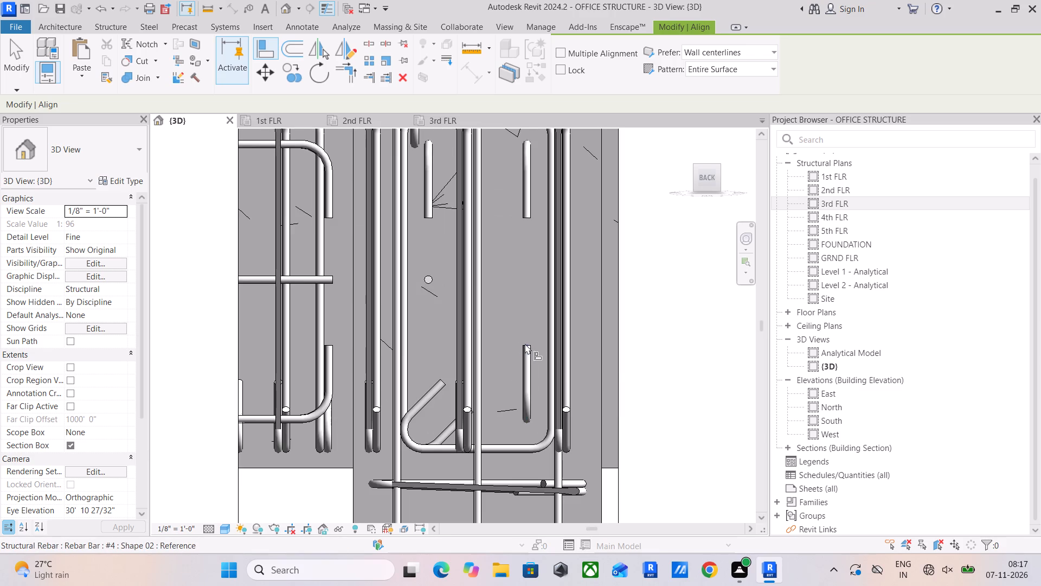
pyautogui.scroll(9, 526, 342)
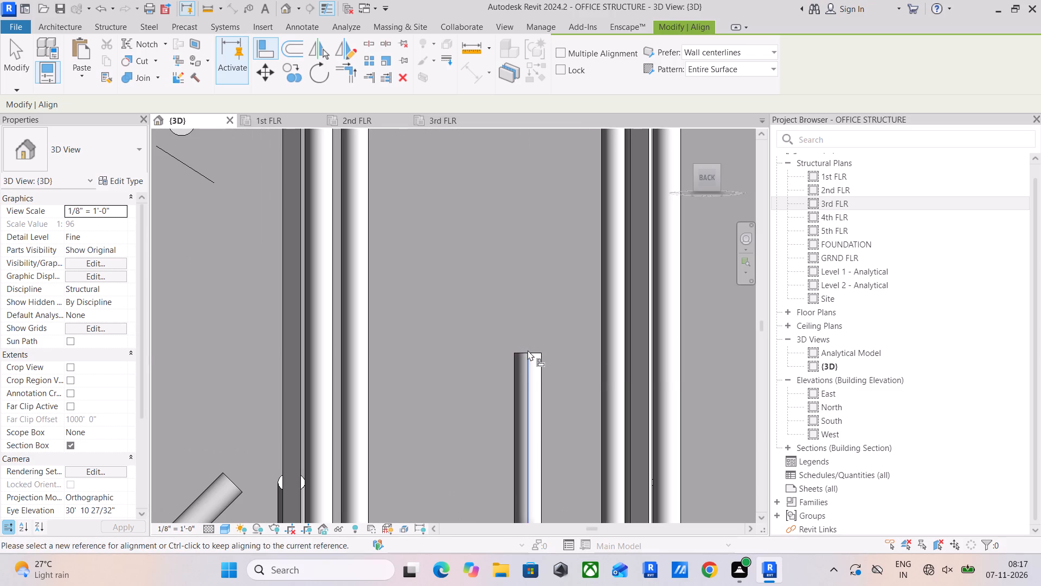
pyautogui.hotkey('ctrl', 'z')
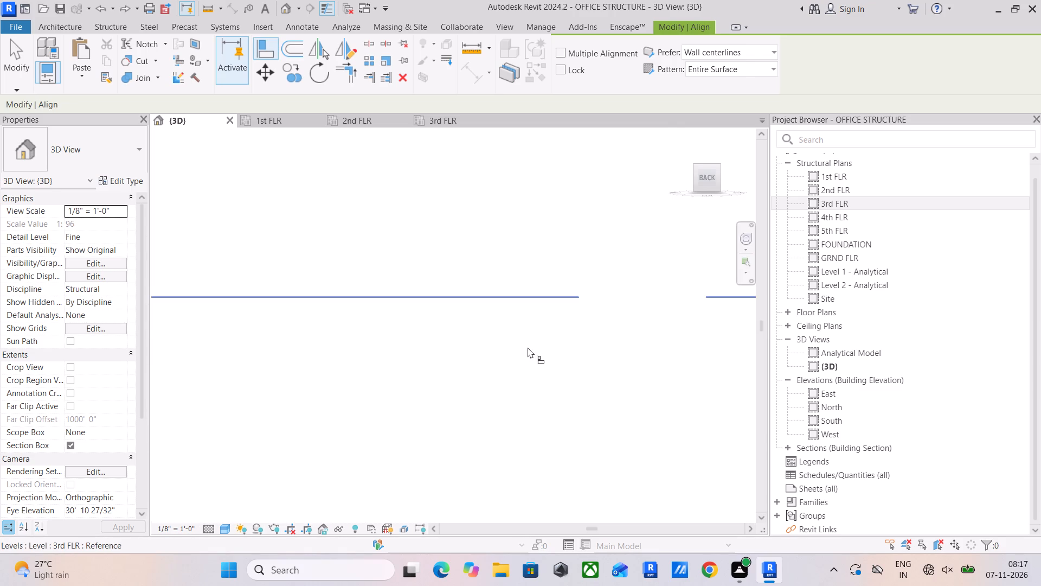
# Align the offset lower hooked #4 bar, on the stirrup-hook side, with the hooked bar directly above it.
pyautogui.scroll(-13, 528, 335)
pyautogui.moveTo(645, 388); pyautogui.dragTo(540, 378, button='middle')
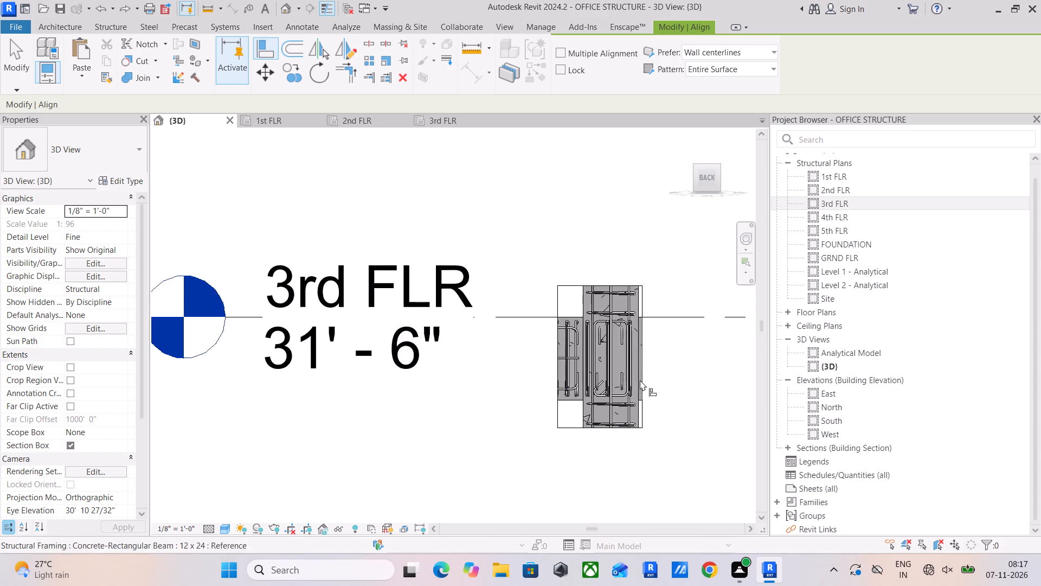
pyautogui.scroll(6, 634, 372)
pyautogui.scroll(3, 584, 393)
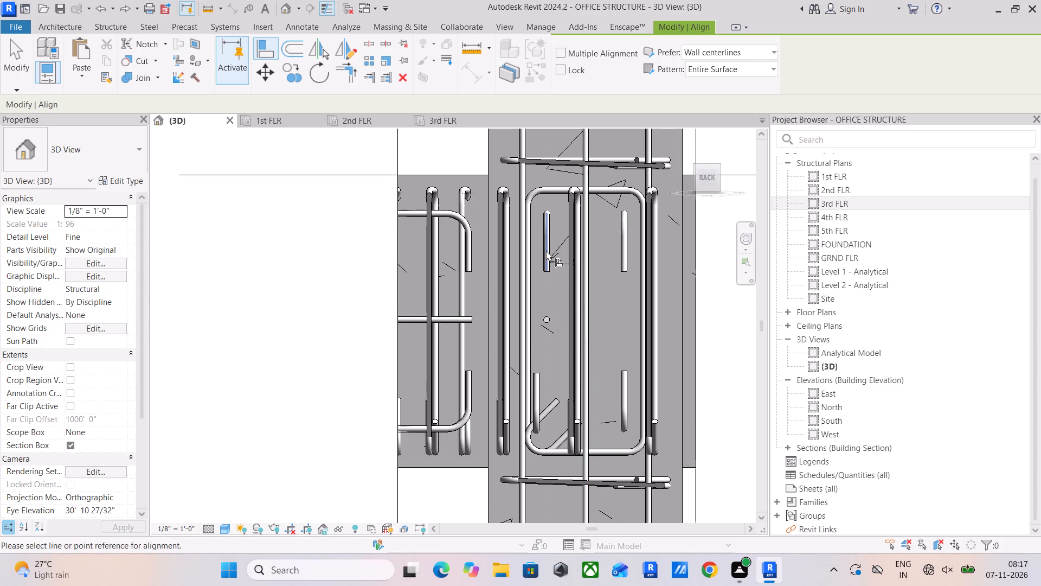
pyautogui.click(546, 250)
pyautogui.click(534, 383)
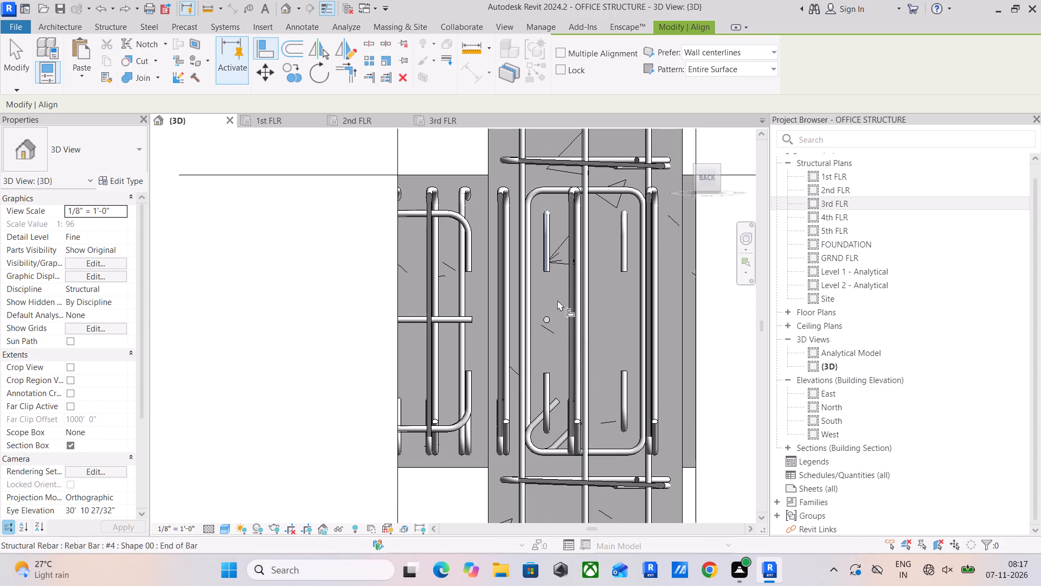
pyautogui.press('Escape')
pyautogui.press('Escape')
pyautogui.press('Escape')
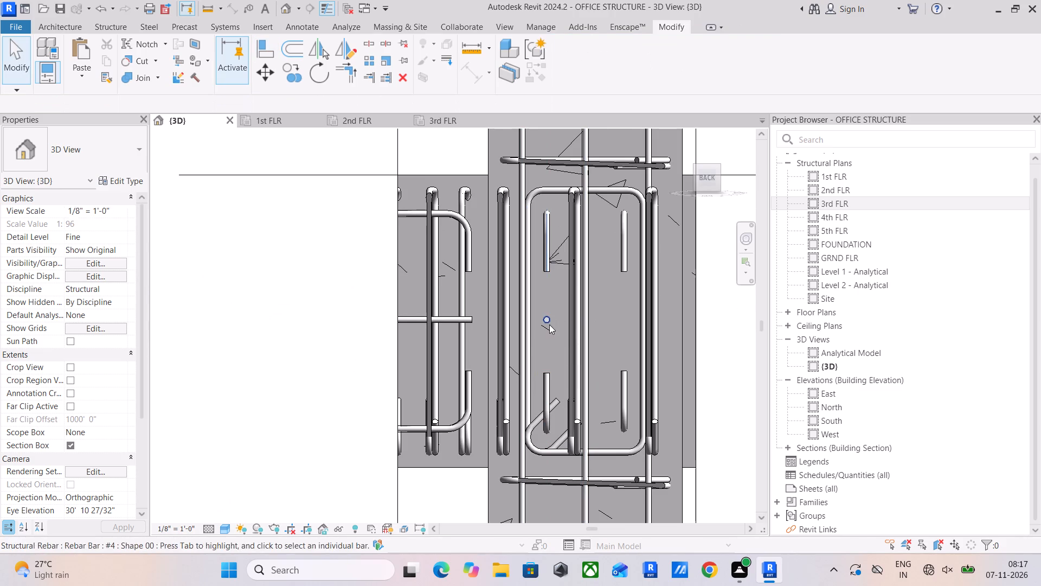
# Move the straight mid-depth #4 bar horizontally across the beam section to beneath the opposite upper hooked bar.
pyautogui.scroll(5, 558, 169)
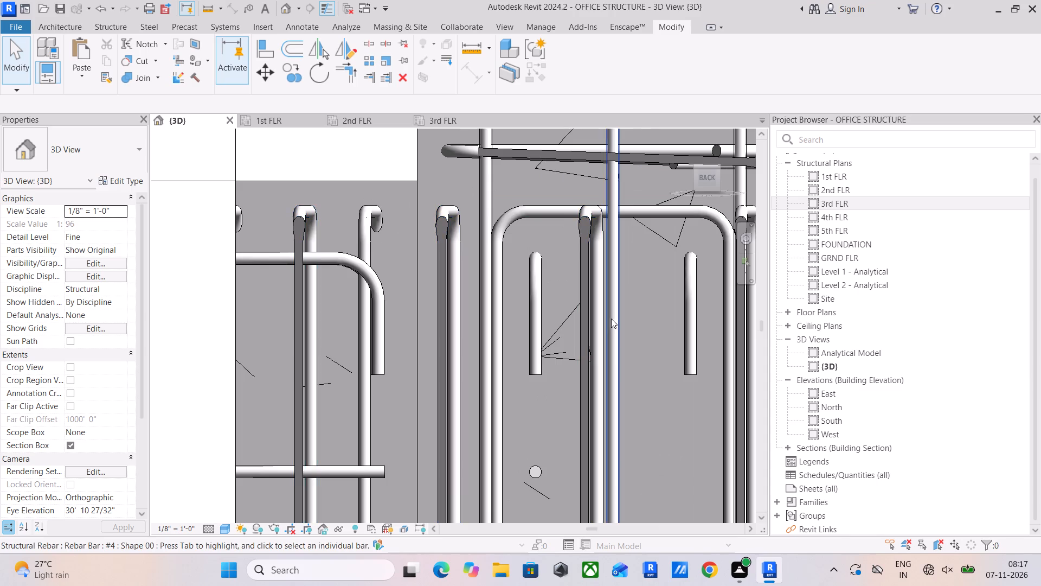
pyautogui.moveTo(607, 331); pyautogui.dragTo(594, 246, button='middle')
pyautogui.click(526, 383)
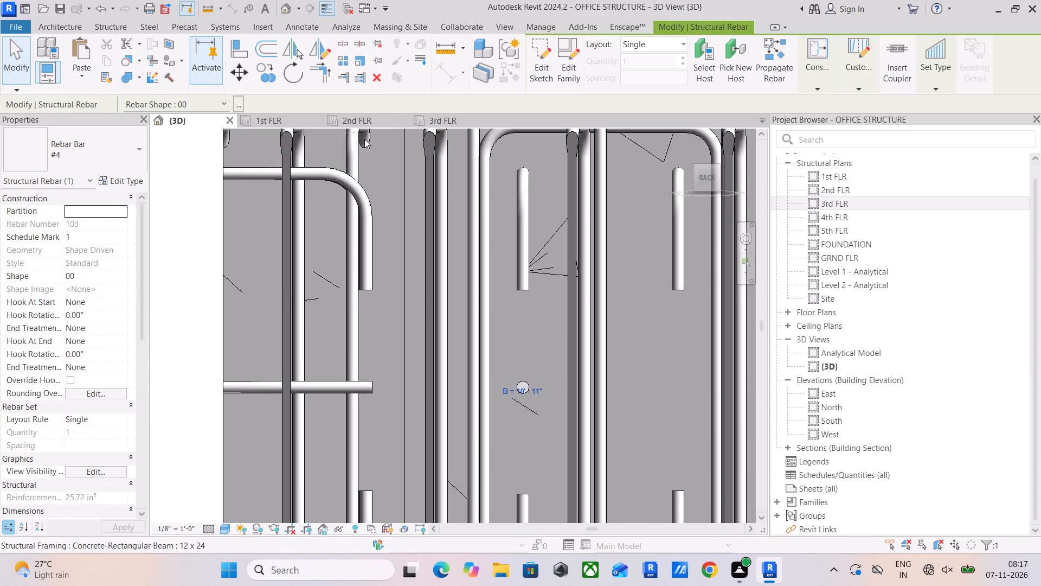
pyautogui.moveTo(247, 70); pyautogui.dragTo(250, 82)
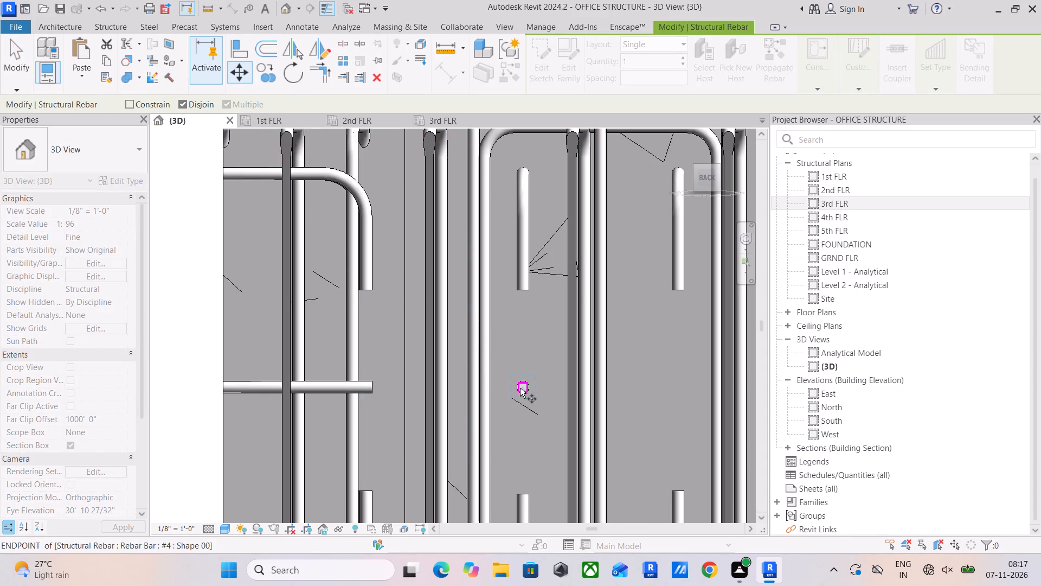
pyautogui.moveTo(520, 388); pyautogui.dragTo(549, 391)
pyautogui.click(676, 392)
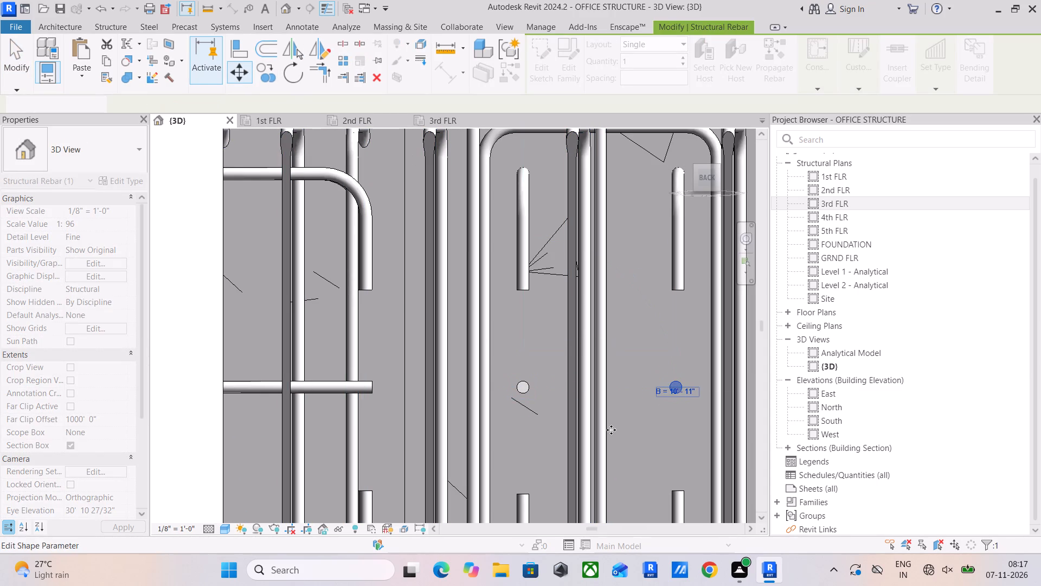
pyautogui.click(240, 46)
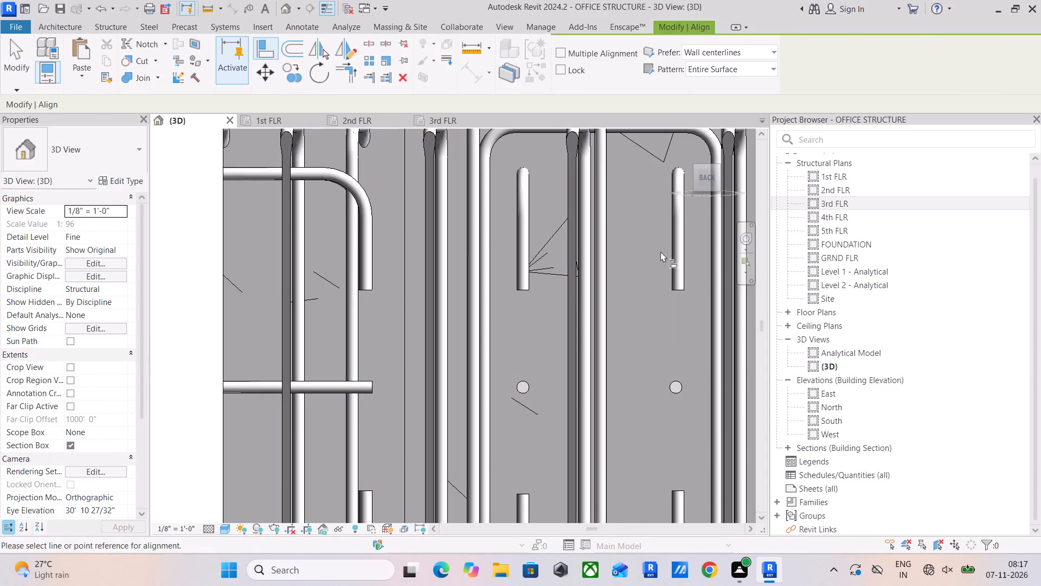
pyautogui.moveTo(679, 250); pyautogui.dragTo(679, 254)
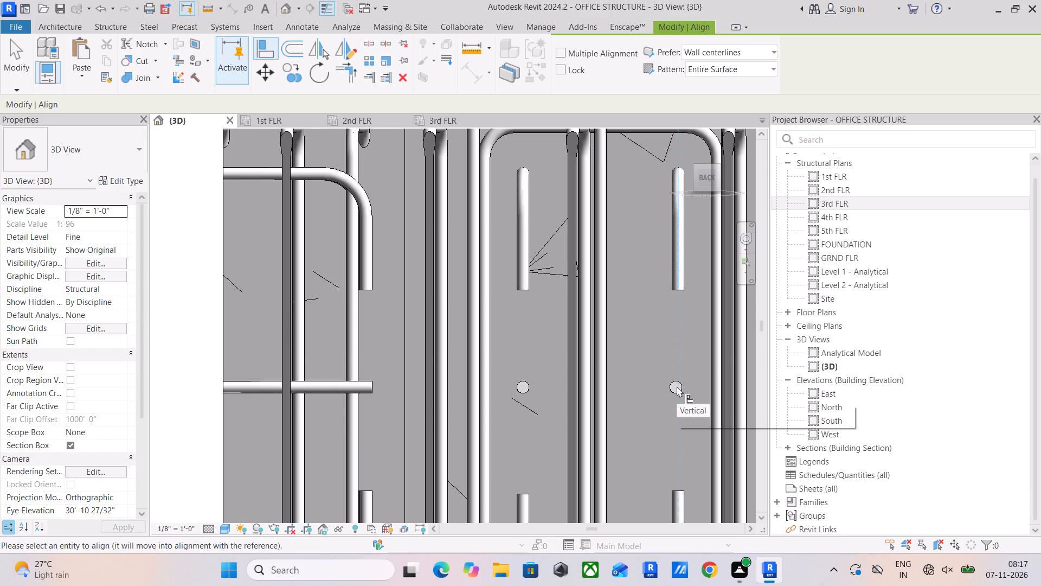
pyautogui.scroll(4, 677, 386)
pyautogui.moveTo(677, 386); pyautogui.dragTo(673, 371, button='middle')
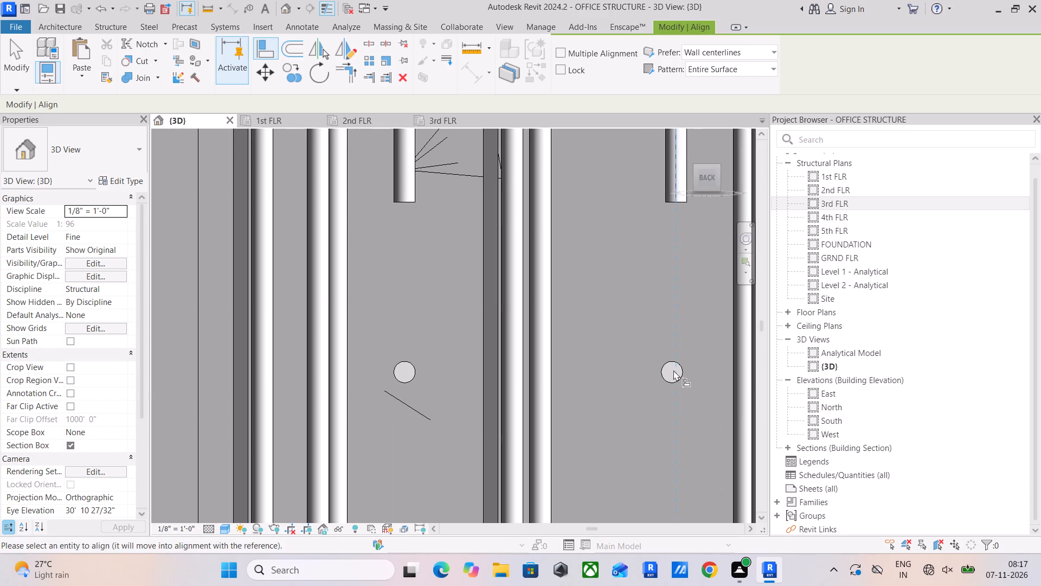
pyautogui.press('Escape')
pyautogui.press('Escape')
# Align the moved straight mid-depth #4 bar with the longitudinal bar above it, working in the top view.
pyautogui.click(673, 373)
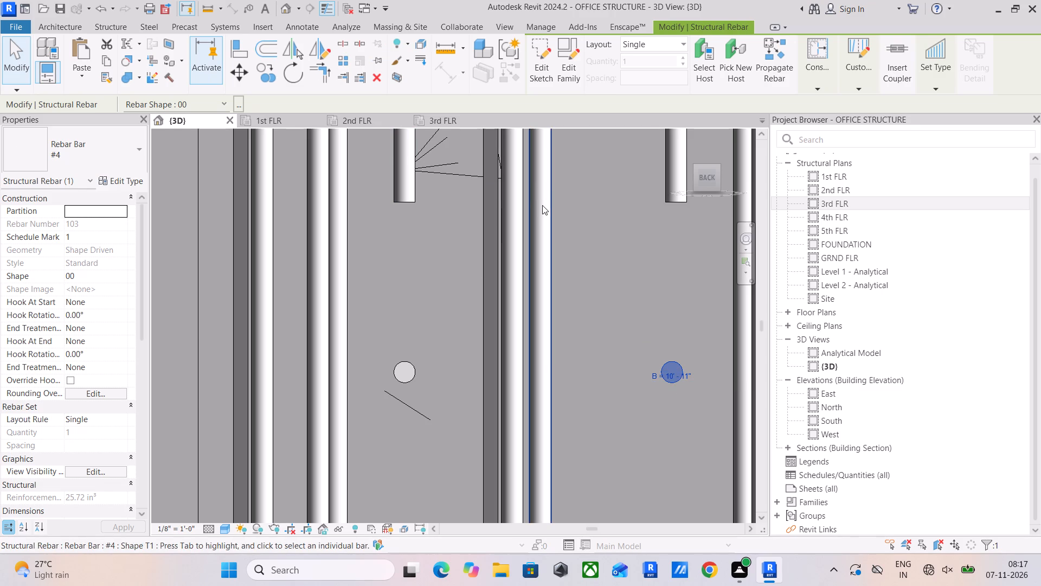
pyautogui.moveTo(704, 180); pyautogui.dragTo(706, 231)
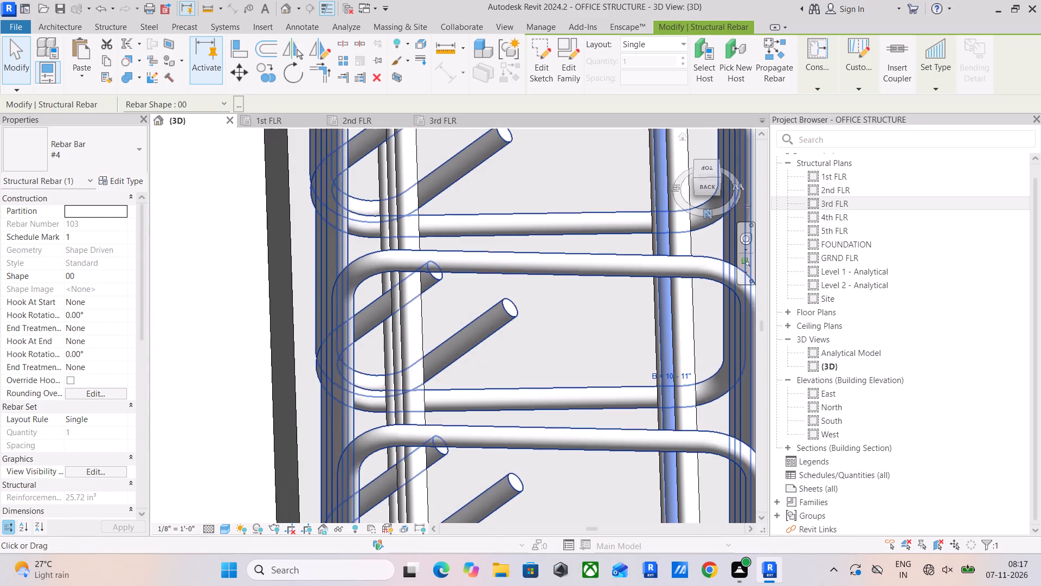
pyautogui.click(709, 170)
pyautogui.scroll(2, 510, 338)
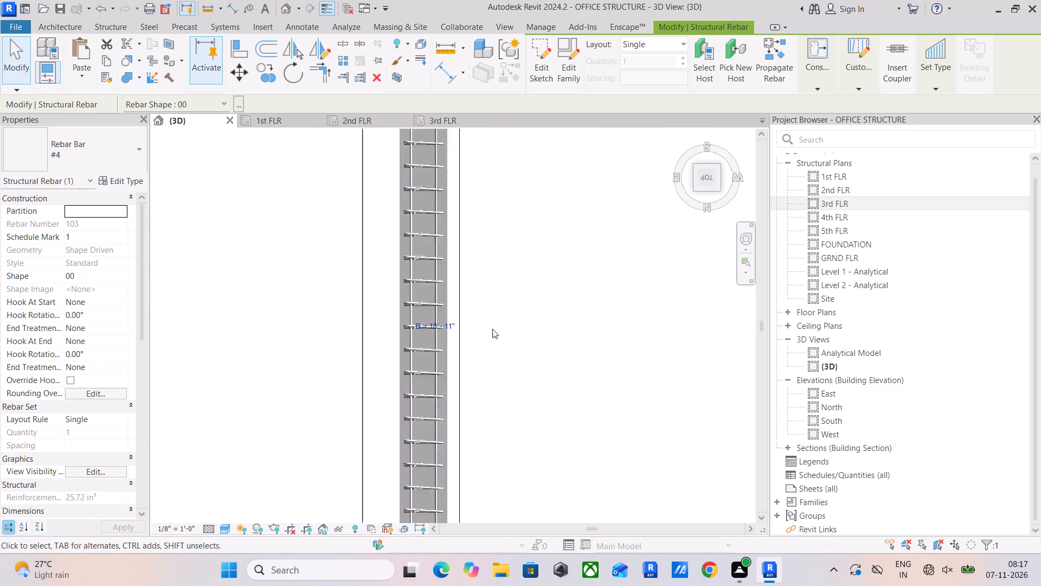
pyautogui.scroll(2, 492, 329)
pyautogui.scroll(9, 430, 327)
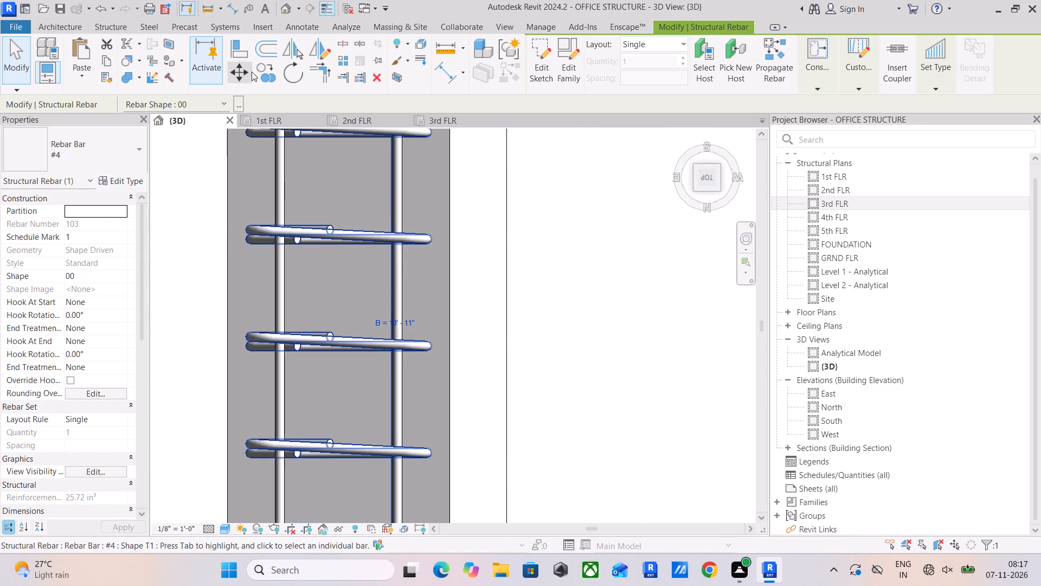
pyautogui.click(233, 51)
pyautogui.click(395, 297)
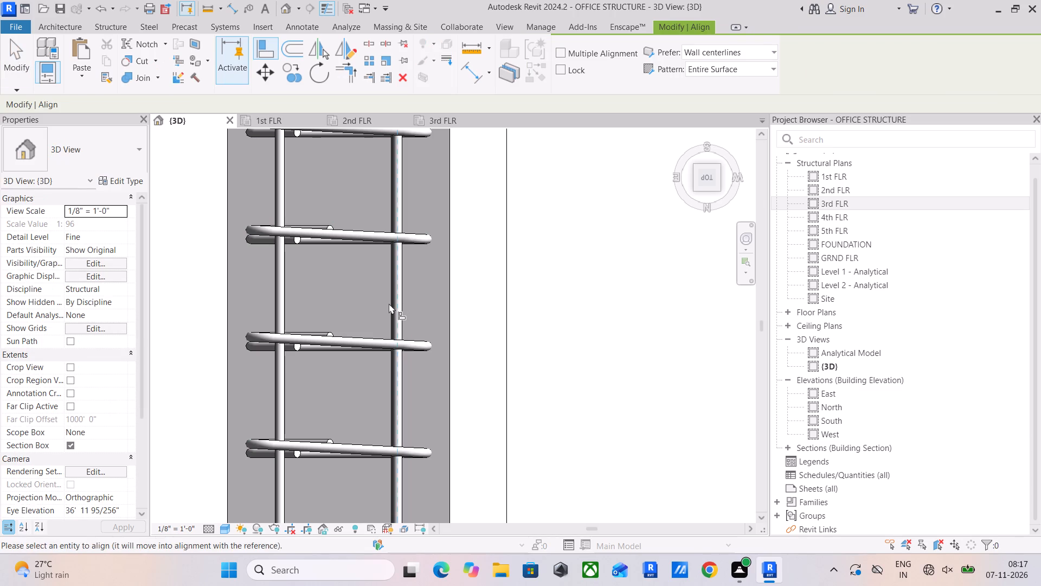
pyautogui.scroll(5, 392, 305)
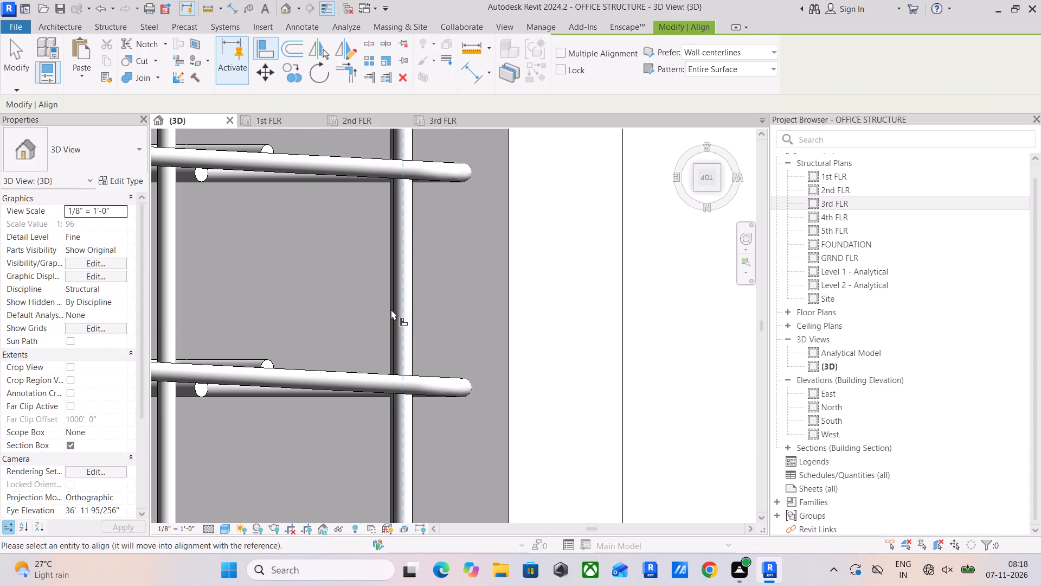
pyautogui.click(394, 309)
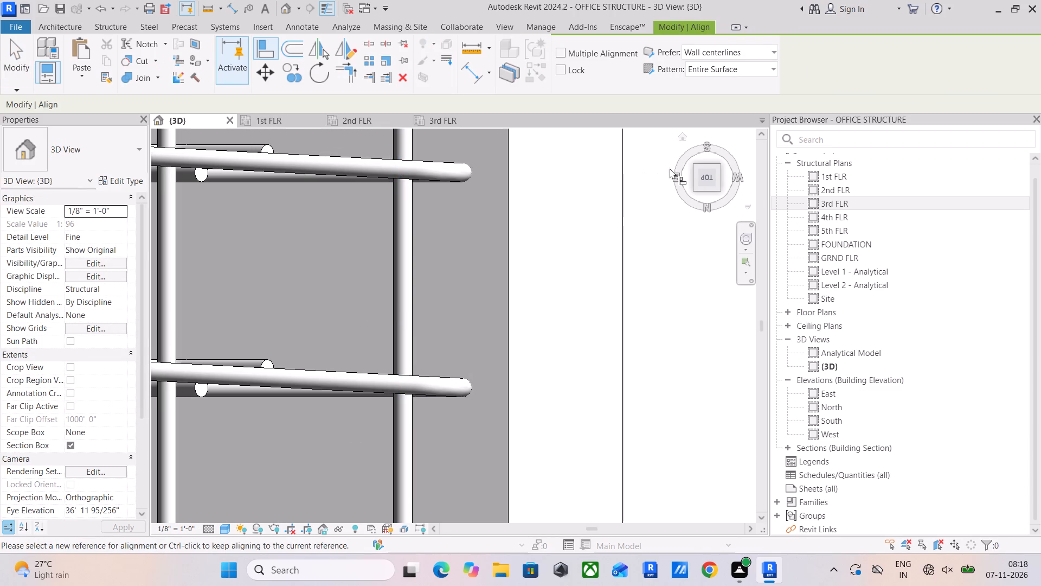
# Viewing from the back of the beam, align the same straight #4 bar vertically to the height of the opposite mid-depth bar.
pyautogui.moveTo(711, 177); pyautogui.dragTo(711, 164)
pyautogui.moveTo(708, 176); pyautogui.dragTo(701, 135)
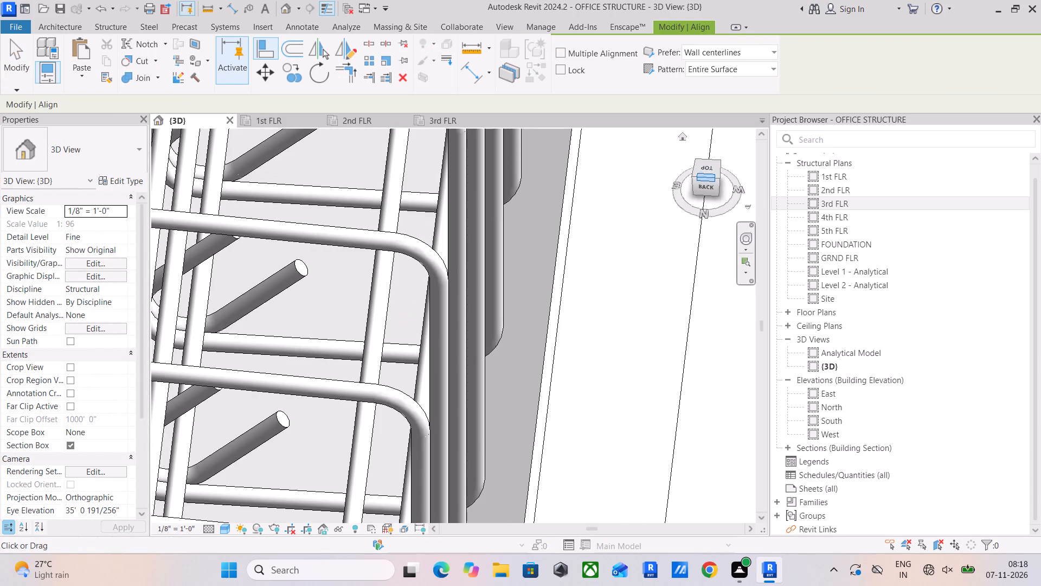
pyautogui.click(706, 184)
pyautogui.scroll(11, 473, 296)
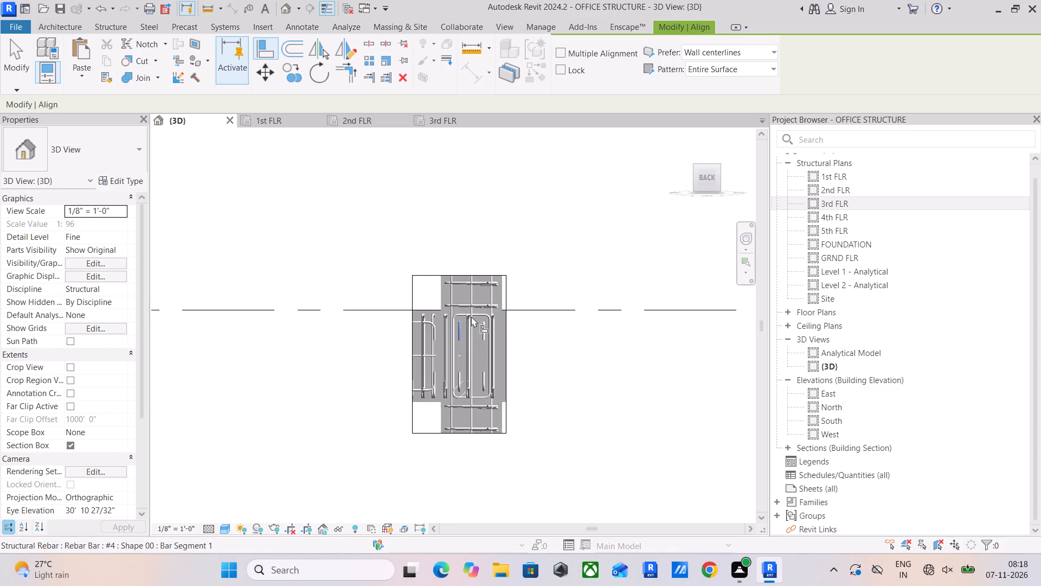
pyautogui.scroll(4, 491, 316)
pyautogui.moveTo(483, 251); pyautogui.dragTo(478, 215, button='middle')
pyautogui.scroll(9, 467, 283)
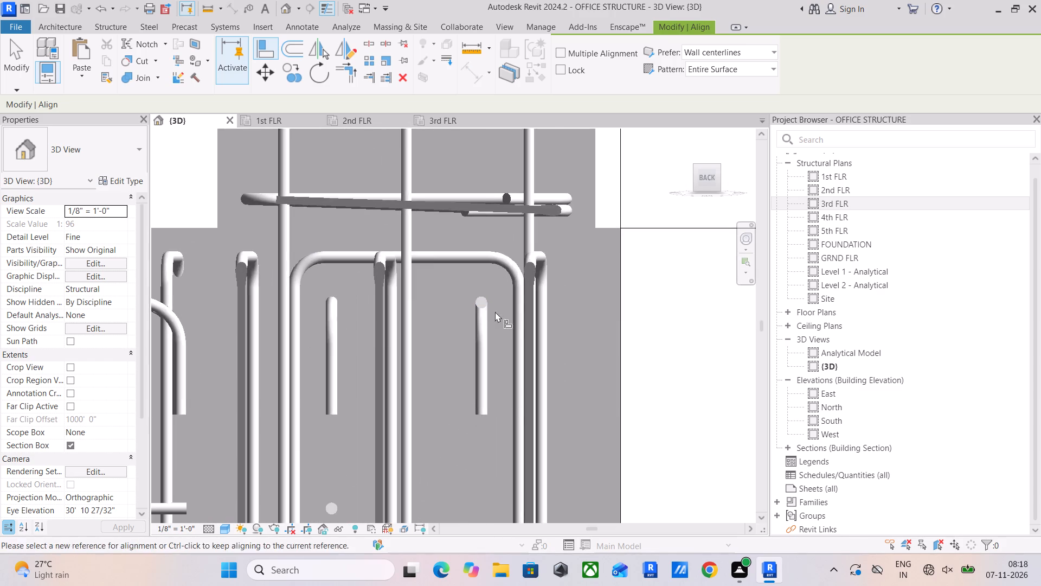
pyautogui.press('Escape')
pyautogui.click(486, 298)
pyautogui.moveTo(485, 310); pyautogui.dragTo(484, 183, button='middle')
pyautogui.scroll(1, 487, 310)
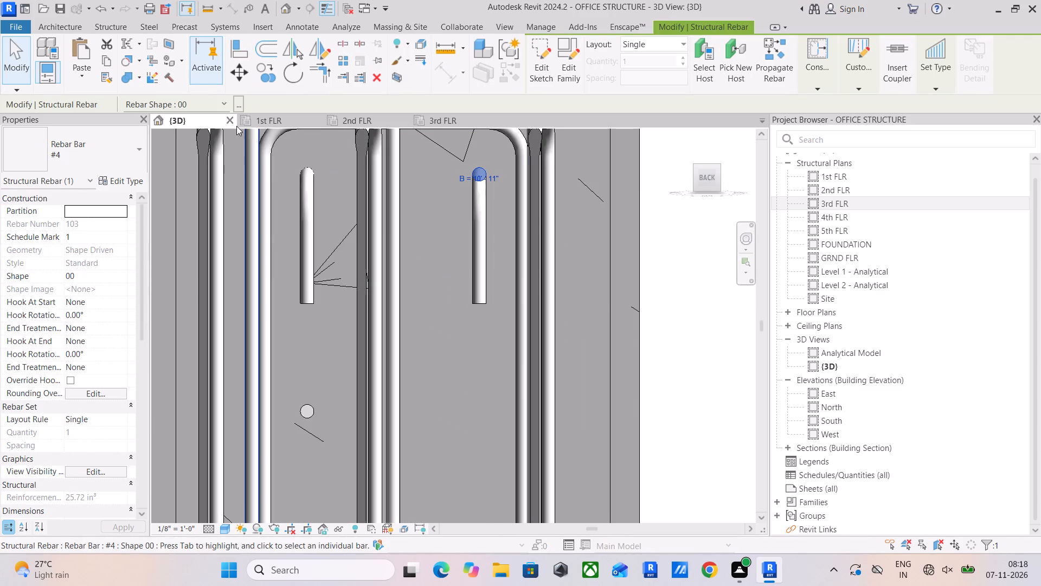
pyautogui.click(240, 58)
pyautogui.click(310, 409)
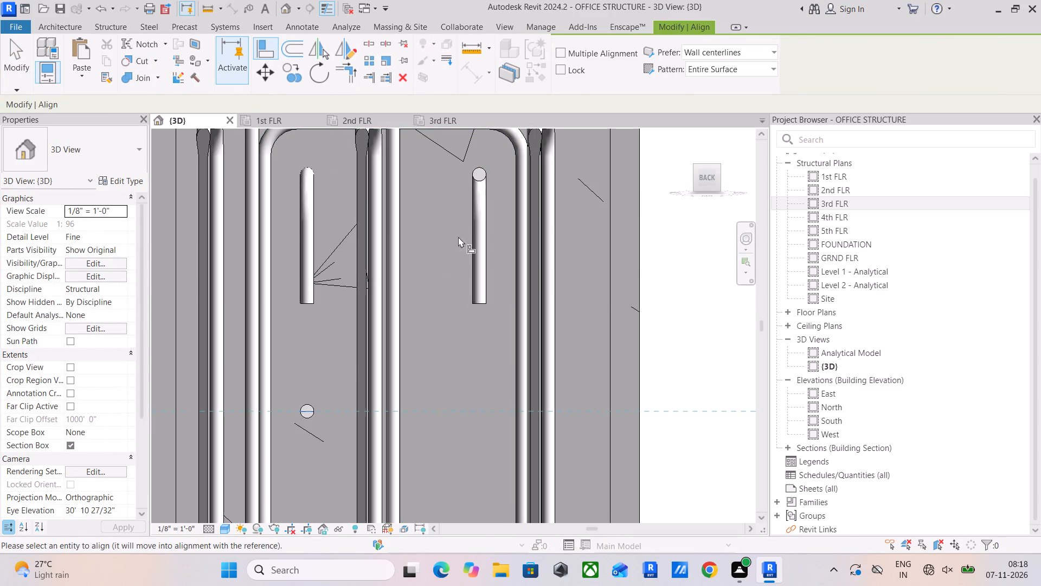
pyautogui.click(475, 173)
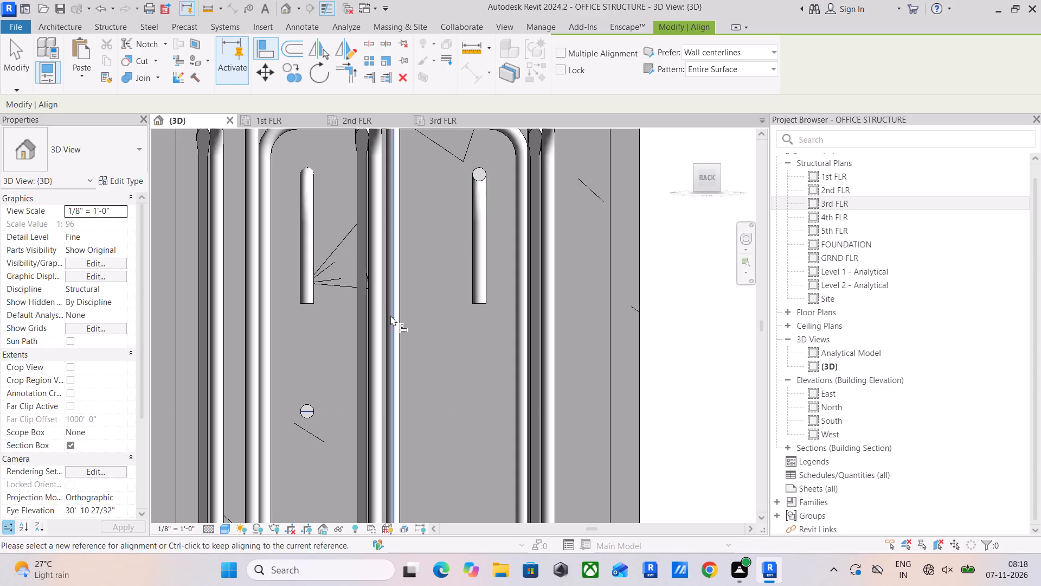
pyautogui.moveTo(308, 410); pyautogui.dragTo(314, 407)
pyautogui.click(477, 169)
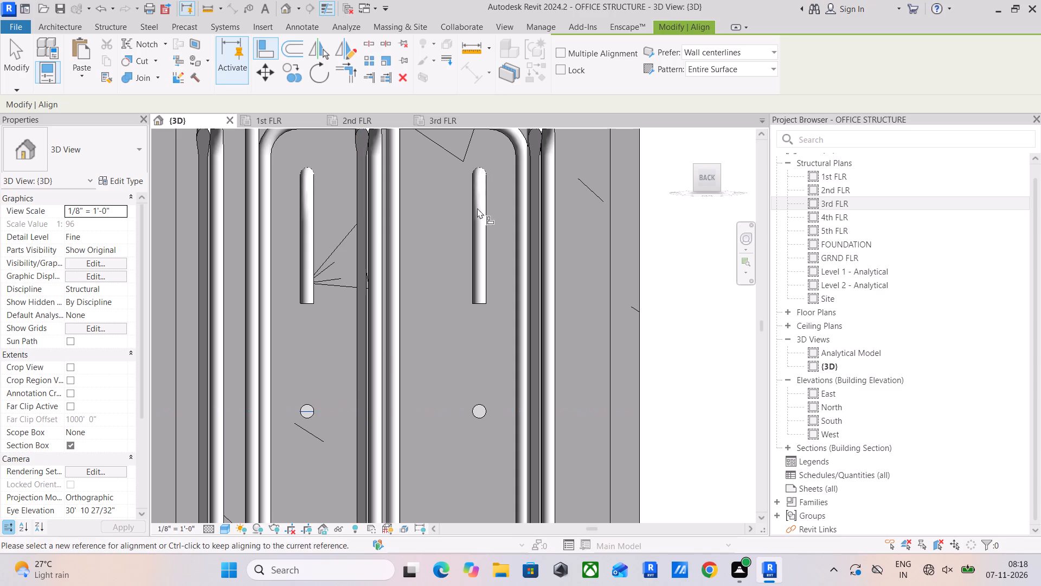
pyautogui.scroll(-2, 468, 333)
pyautogui.moveTo(467, 342); pyautogui.dragTo(507, 248, button='middle')
pyautogui.press('Escape')
pyautogui.press('Escape')
pyautogui.press('Escape')
pyautogui.press('Escape')
pyautogui.press('Escape')
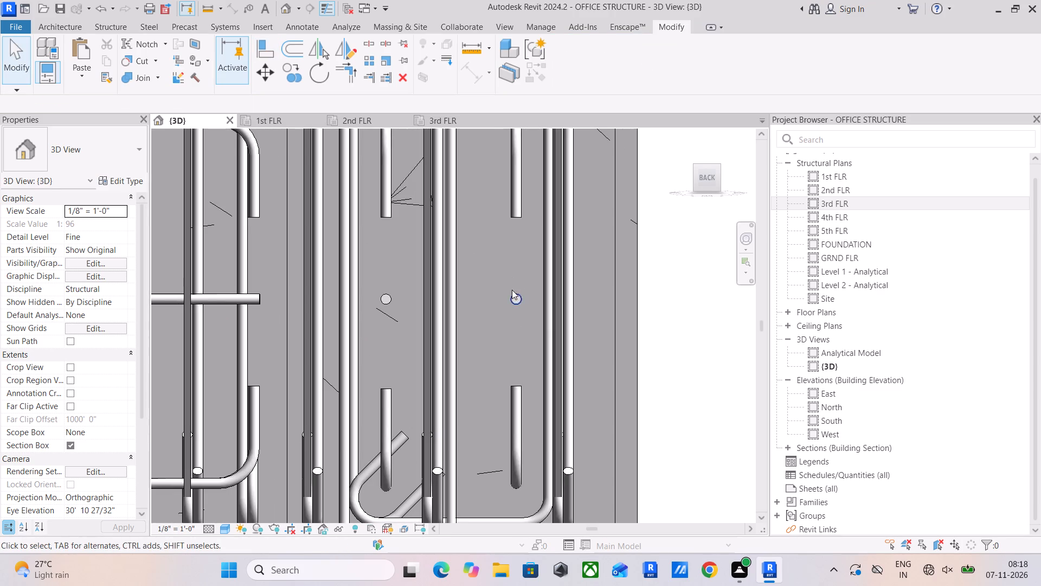
# Turn off the section box in the 3D view.
pyautogui.scroll(-4, 510, 301)
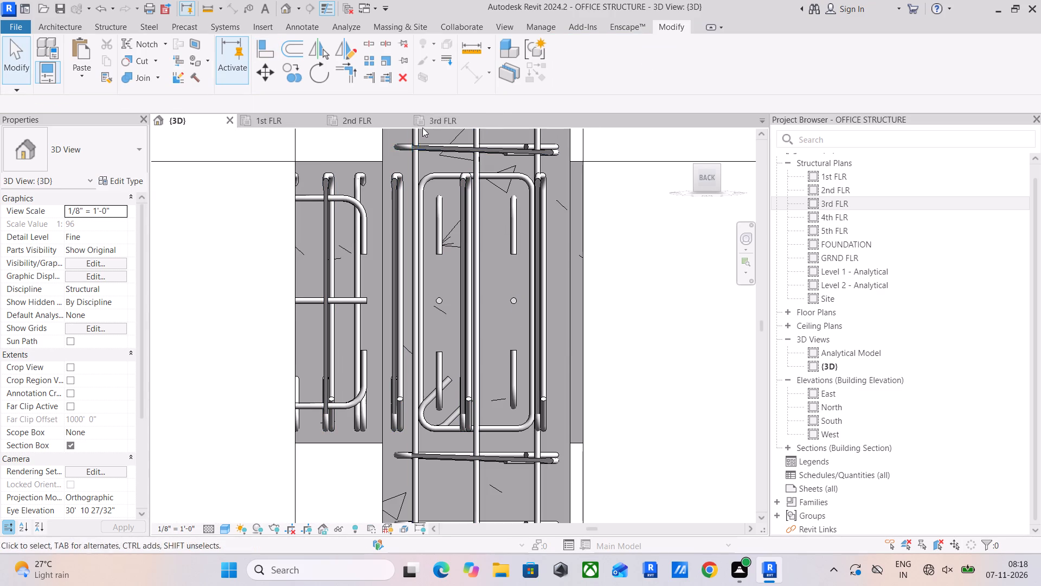
pyautogui.click(69, 446)
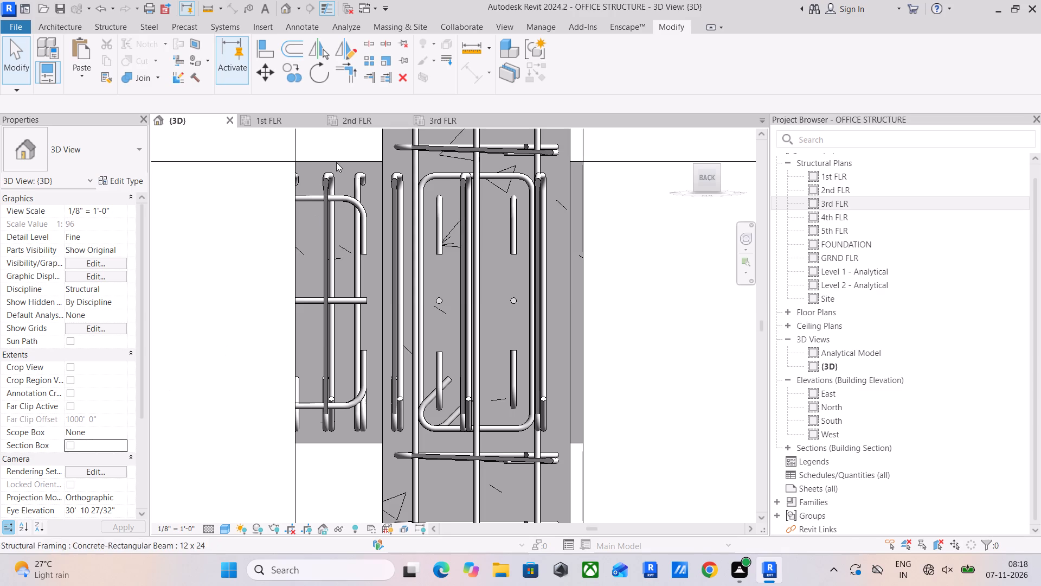
# Examine the beams and their reinforcement across the 3rd FLR structural plan.
pyautogui.click(444, 123)
pyautogui.scroll(-4, 493, 301)
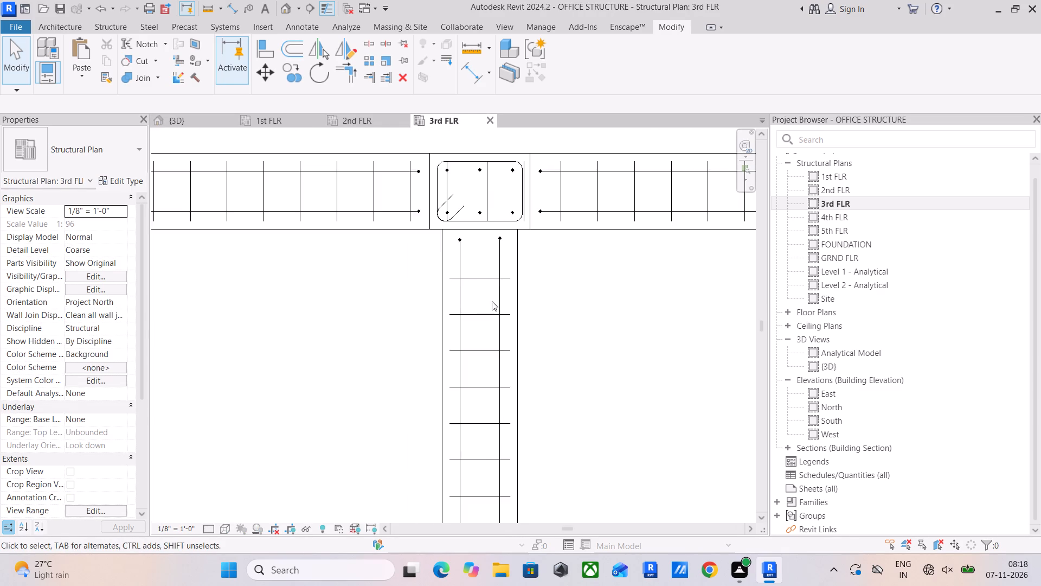
pyautogui.moveTo(491, 304); pyautogui.dragTo(498, 244, button='middle')
pyautogui.scroll(-10, 500, 241)
pyautogui.moveTo(509, 270); pyautogui.dragTo(529, 189, button='middle')
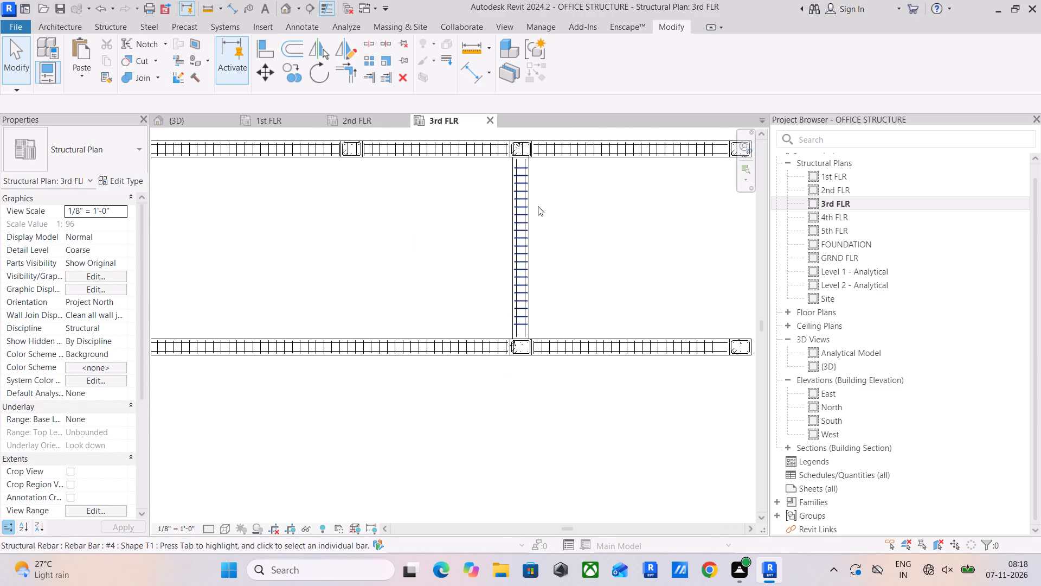
pyautogui.scroll(5, 573, 357)
pyautogui.scroll(5, 391, 335)
pyautogui.scroll(-11, 391, 335)
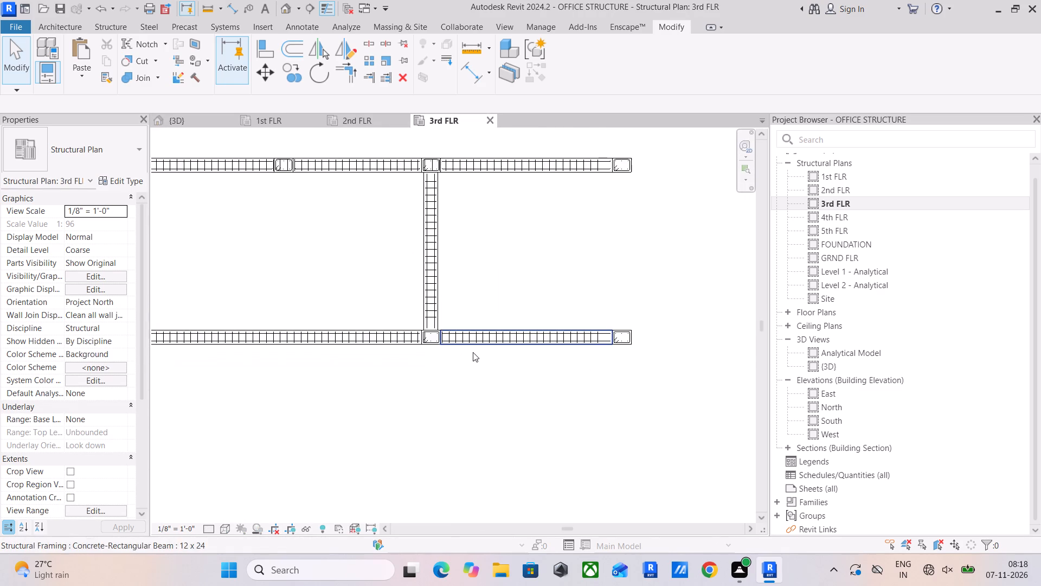
pyautogui.scroll(-4, 473, 352)
pyautogui.moveTo(476, 353); pyautogui.dragTo(512, 258, button='middle')
pyautogui.scroll(5, 307, 408)
pyautogui.scroll(2, 444, 425)
pyautogui.moveTo(446, 424); pyautogui.dragTo(466, 322, button='middle')
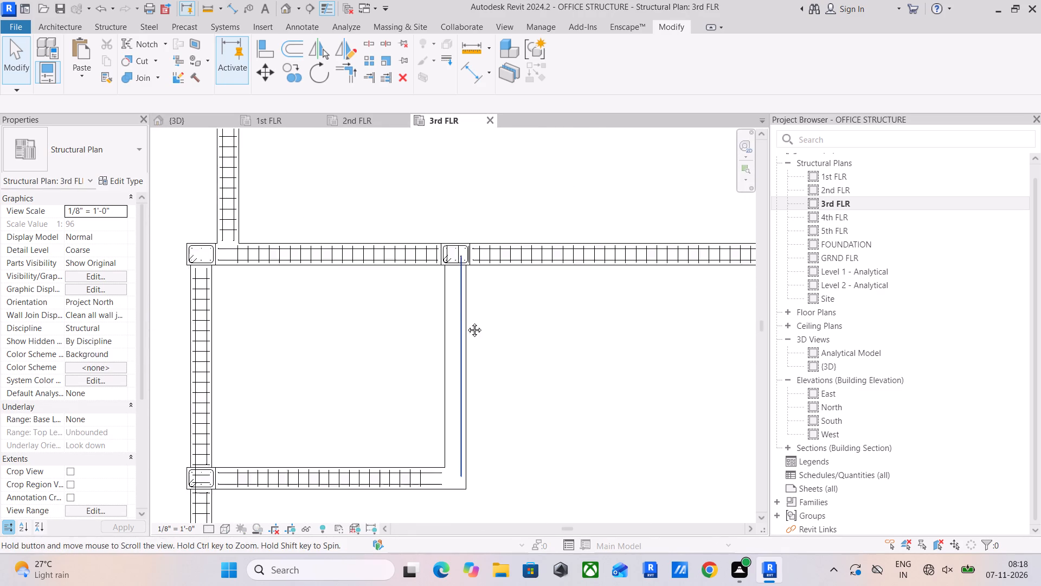
pyautogui.moveTo(466, 322); pyautogui.dragTo(466, 279, button='middle')
pyautogui.scroll(3, 456, 370)
# Check the #4 bar in the 3rd FLR beam on the Manager Room's waiting-area side against the same location on 2nd FLR.
pyautogui.click(468, 352)
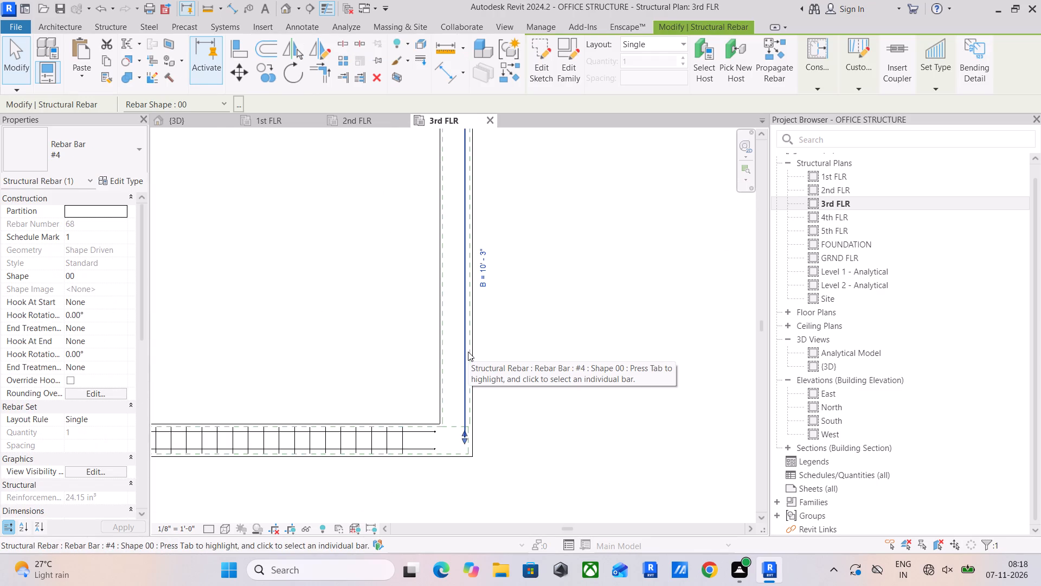
pyautogui.scroll(-4, 470, 354)
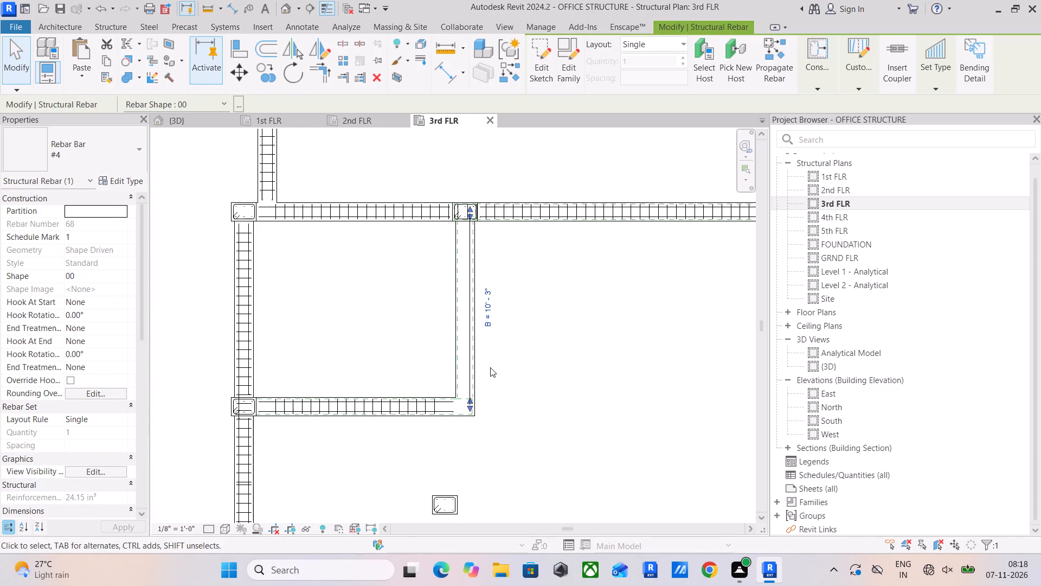
pyautogui.press('Escape')
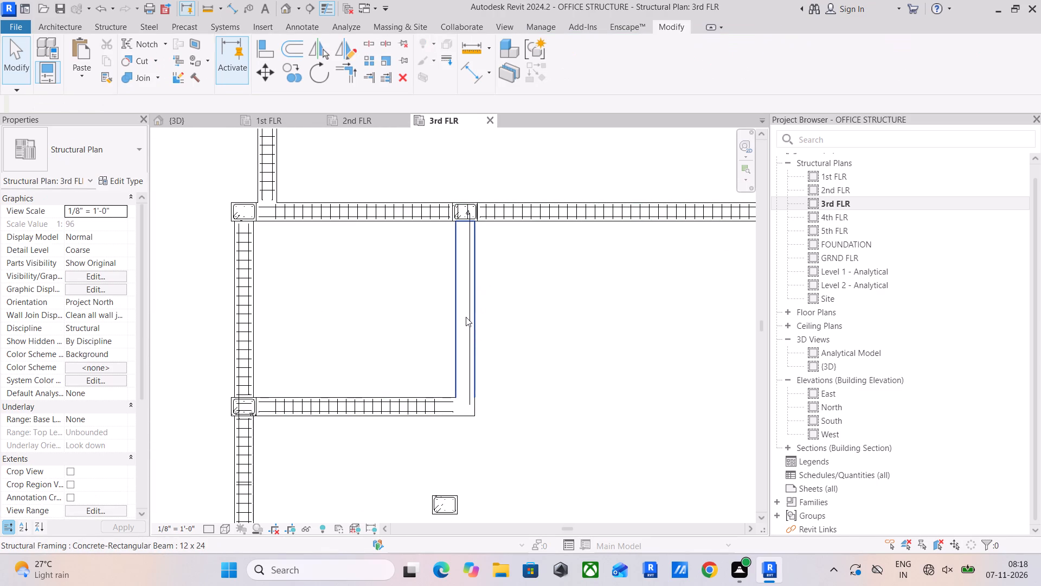
pyautogui.click(466, 317)
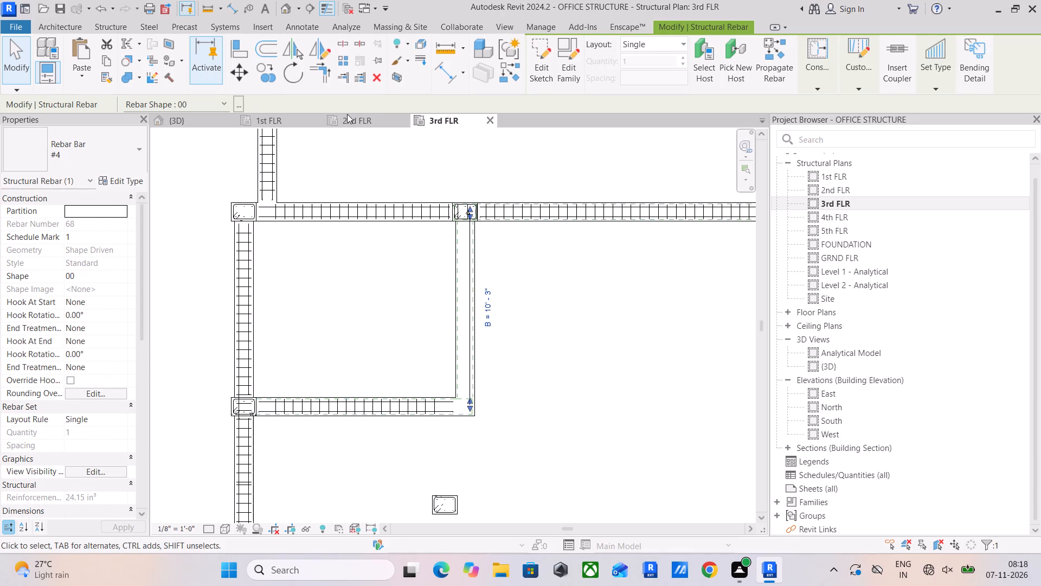
pyautogui.click(349, 120)
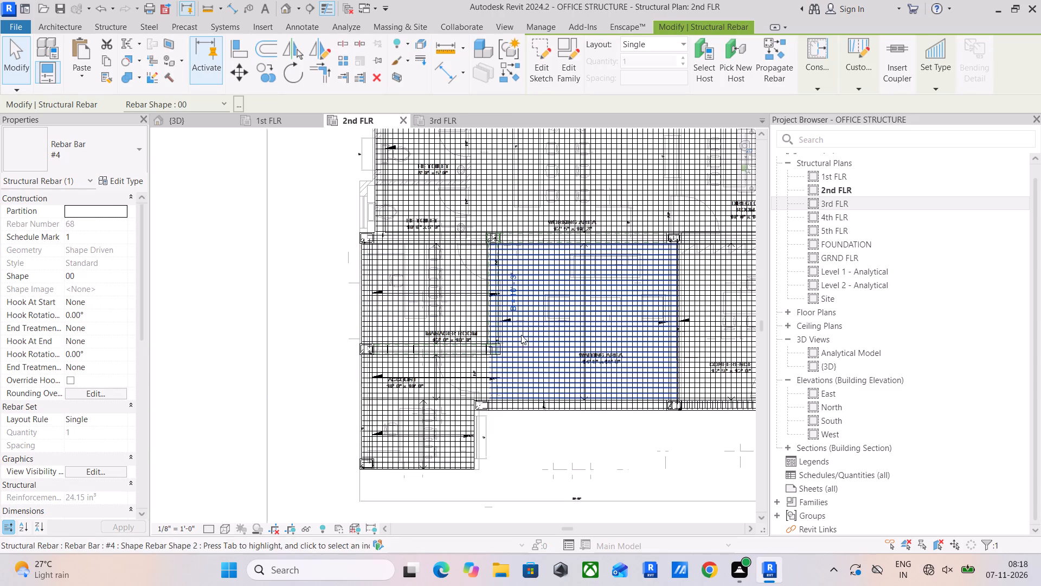
pyautogui.moveTo(521, 335); pyautogui.dragTo(515, 340, button='middle')
pyautogui.scroll(12, 479, 314)
pyautogui.moveTo(491, 347); pyautogui.dragTo(492, 251, button='middle')
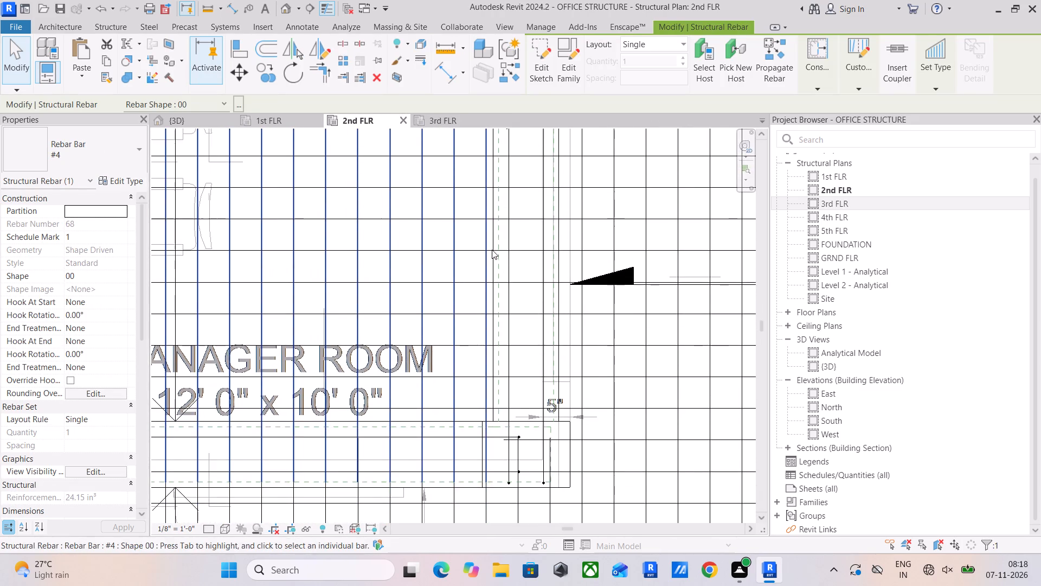
pyautogui.scroll(-4, 544, 354)
# Delete the 3rd FLR beam on the Manager Room's waiting-area side together with its stray rebar.
pyautogui.click(446, 123)
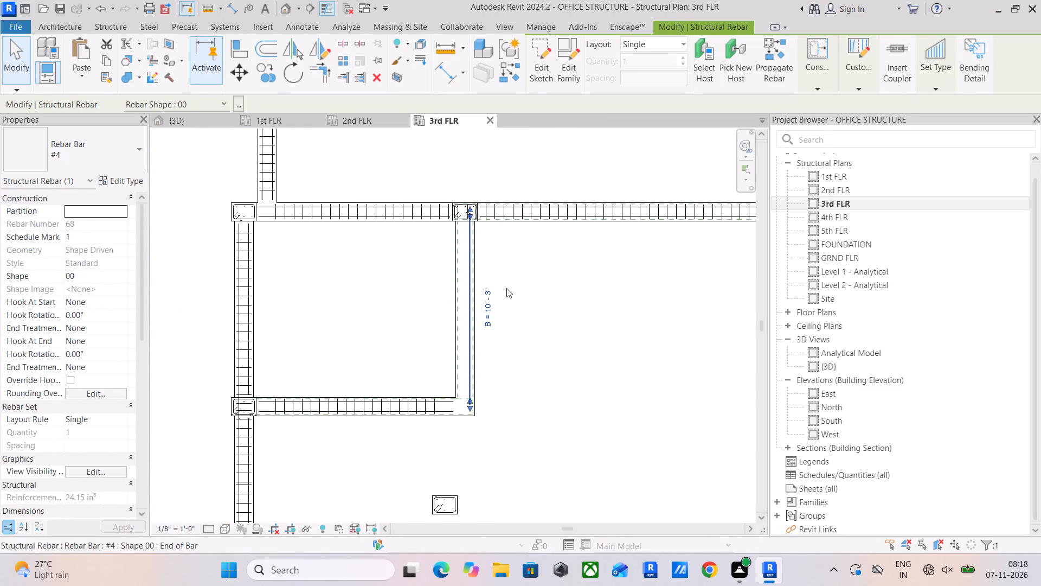
pyautogui.moveTo(498, 264); pyautogui.dragTo(404, 301)
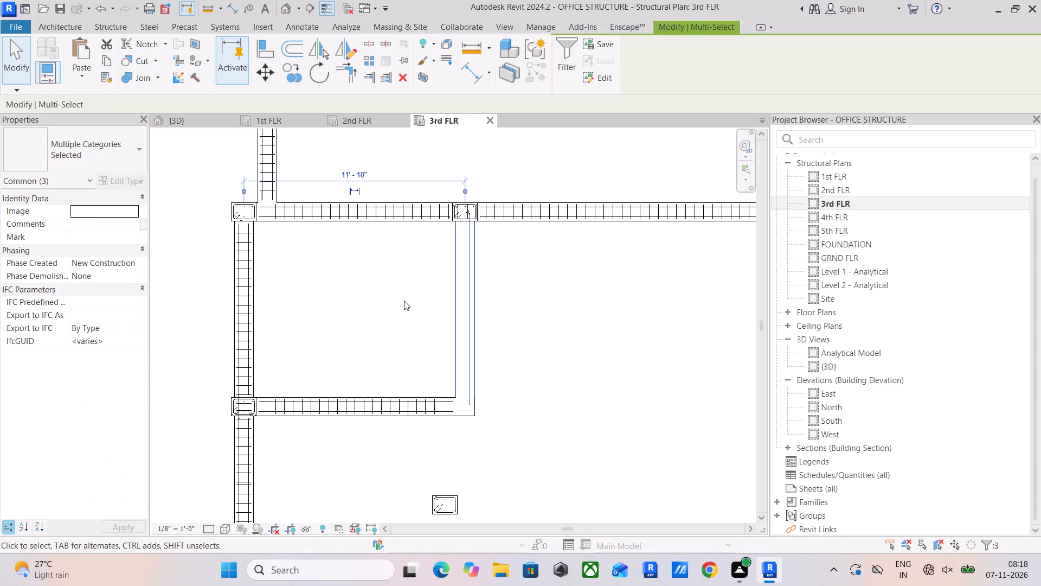
pyautogui.press('Delete')
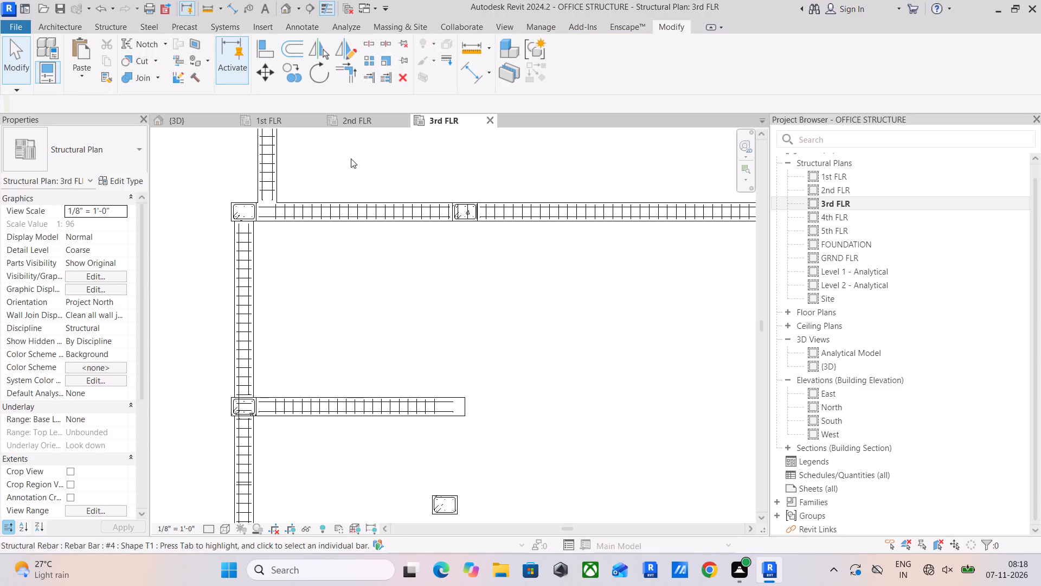
# Copy only the 2nd FLR beam on the Manager Room's waiting-area side, filtered by Structural Framing, and paste it aligned to 3rd, 4th and 5th FLR.
pyautogui.click(348, 116)
pyautogui.scroll(-4, 486, 281)
pyautogui.moveTo(482, 286); pyautogui.dragTo(452, 385, button='middle')
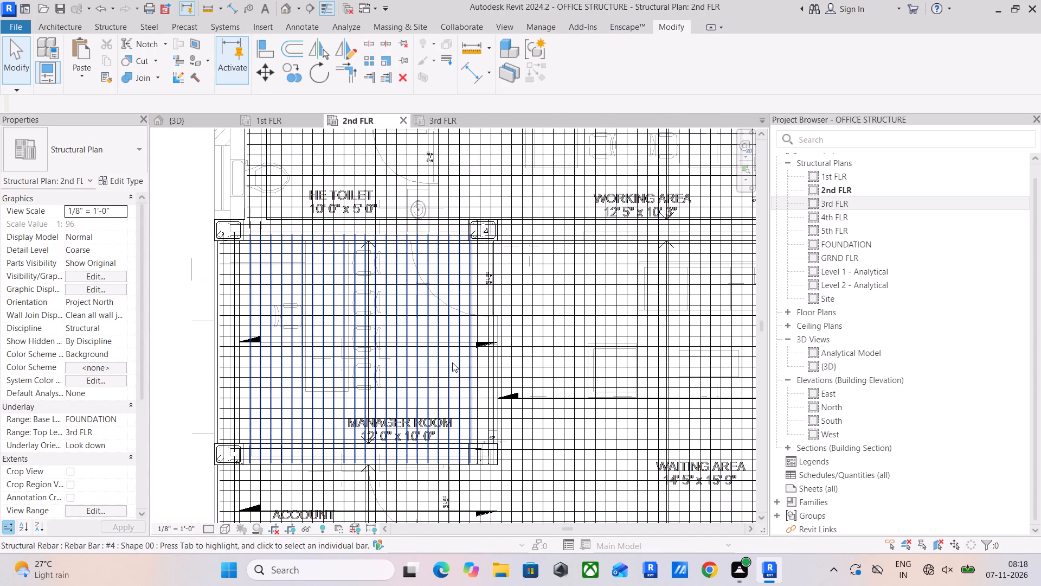
pyautogui.scroll(3, 454, 212)
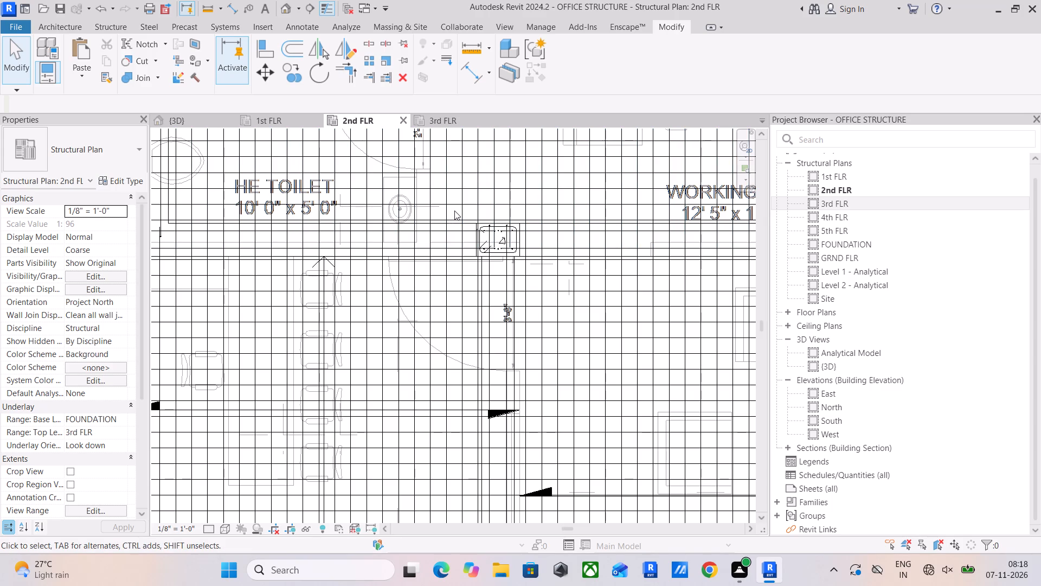
pyautogui.moveTo(454, 211); pyautogui.dragTo(583, 540)
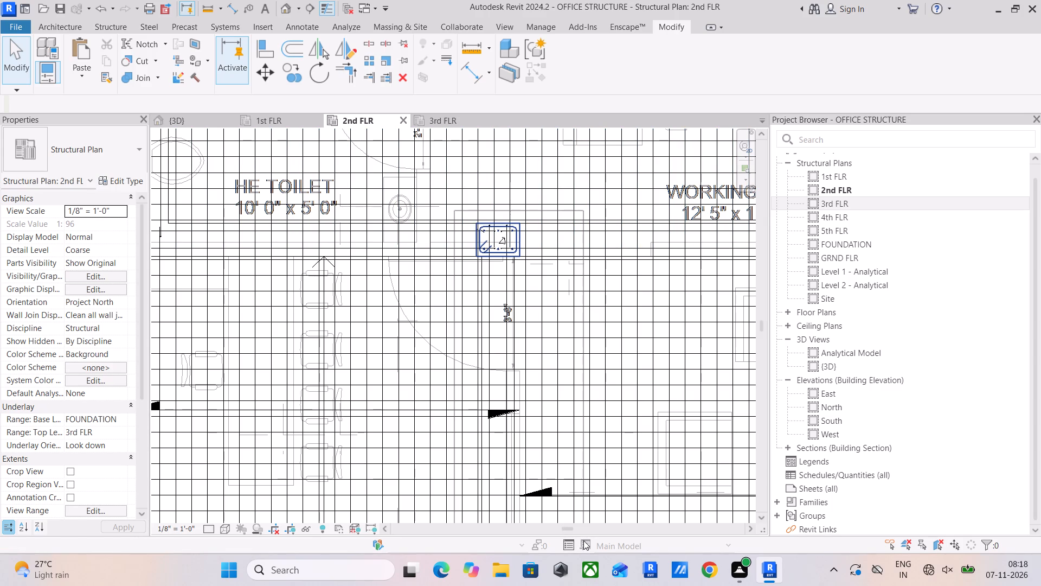
pyautogui.moveTo(583, 540); pyautogui.dragTo(550, 430)
pyautogui.scroll(-4, 582, 542)
pyautogui.scroll(-3, 550, 430)
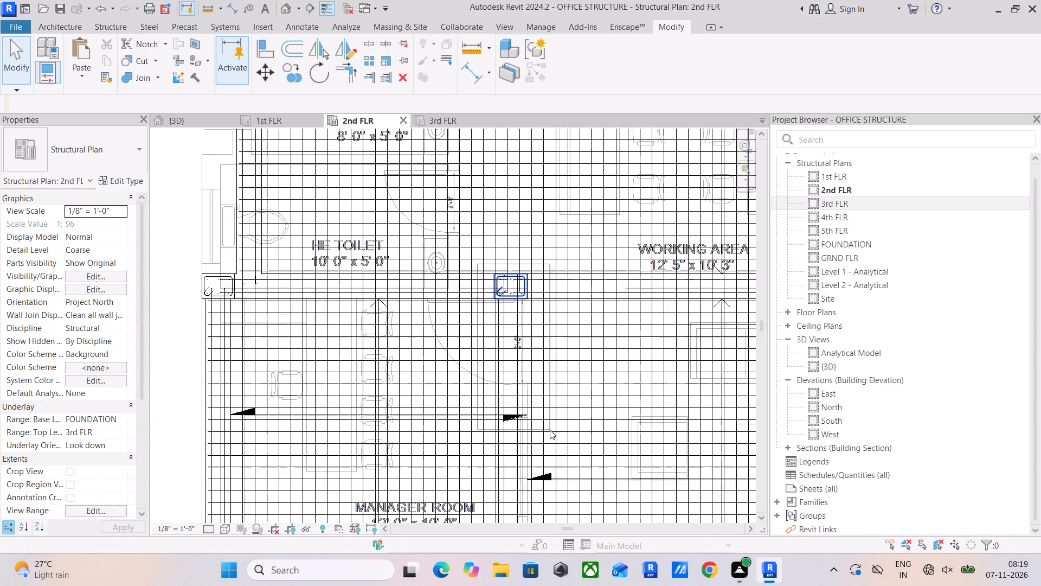
pyautogui.scroll(-1, 550, 430)
pyautogui.moveTo(550, 430); pyautogui.dragTo(538, 442)
pyautogui.moveTo(550, 430); pyautogui.dragTo(522, 331, button='middle')
pyautogui.click(562, 65)
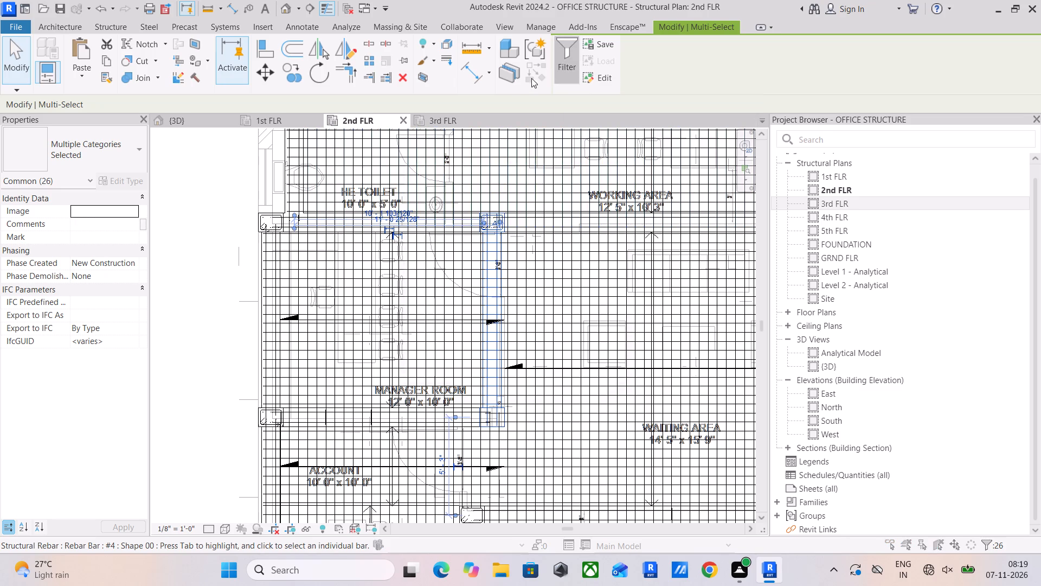
pyautogui.click(406, 206)
pyautogui.click(407, 189)
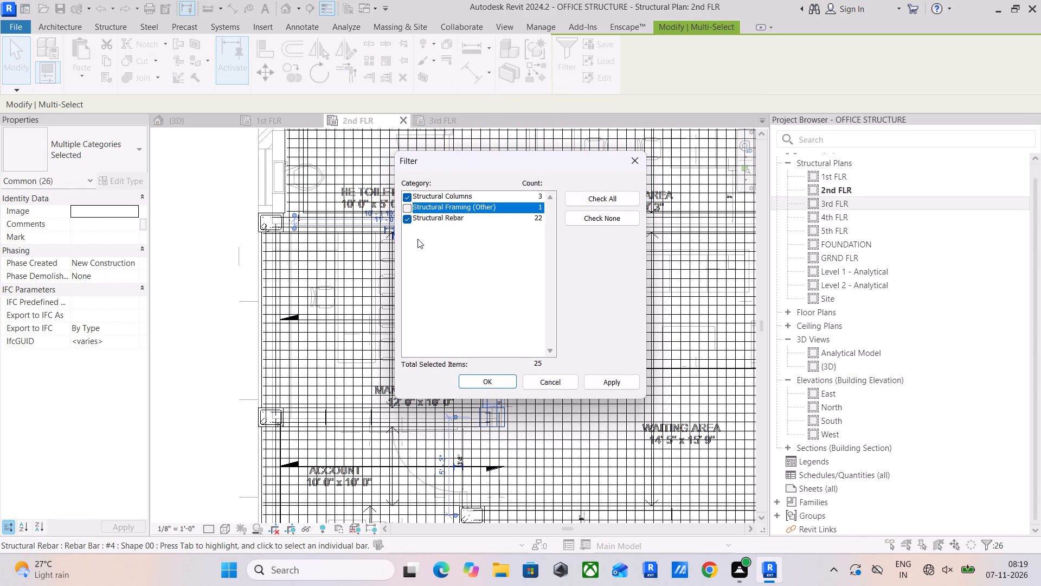
pyautogui.click(403, 195)
pyautogui.click(406, 218)
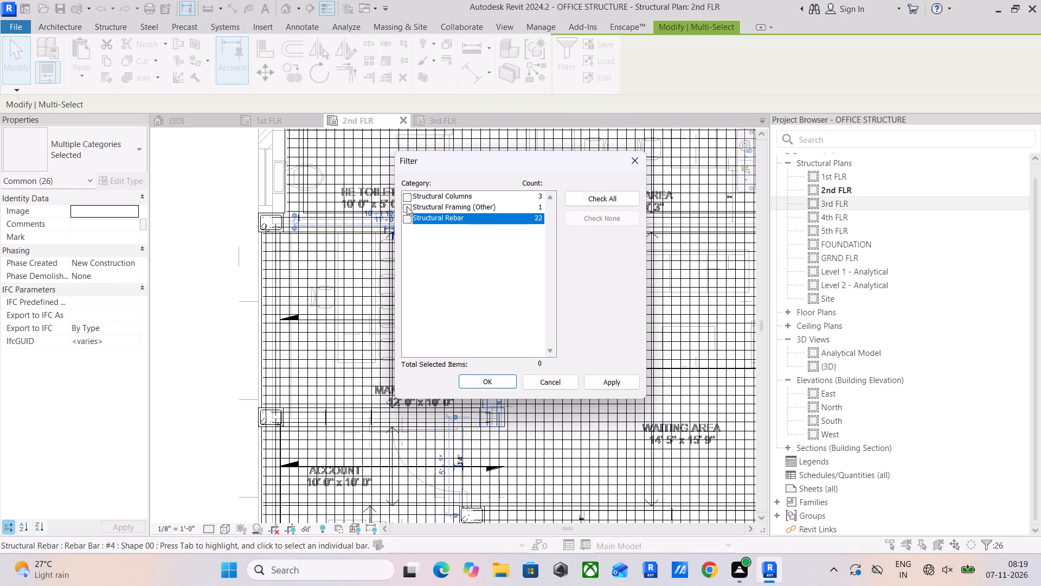
pyautogui.click(407, 205)
pyautogui.click(499, 377)
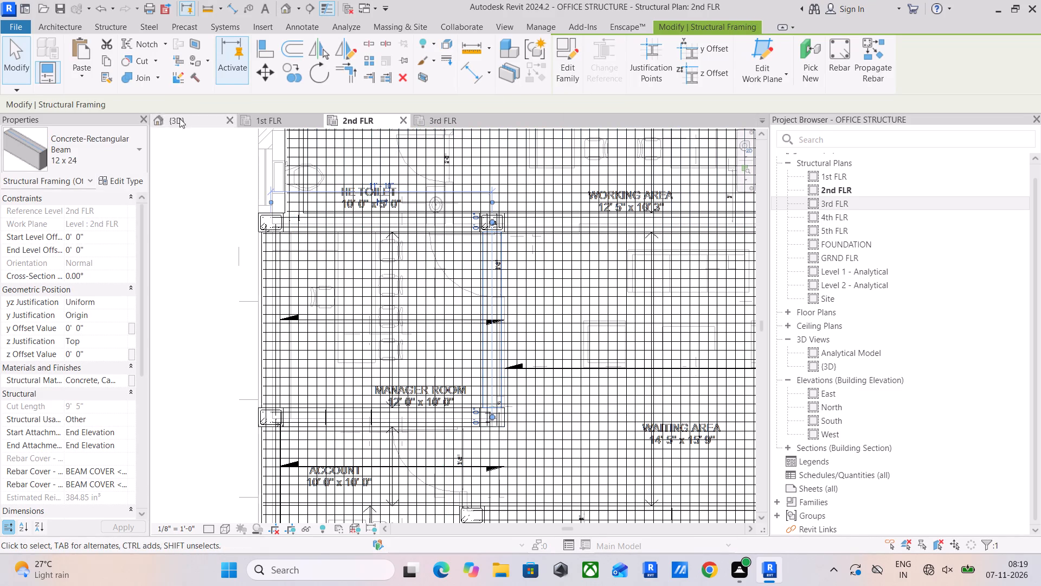
pyautogui.moveTo(114, 62); pyautogui.dragTo(107, 63)
pyautogui.click(81, 74)
pyautogui.click(107, 121)
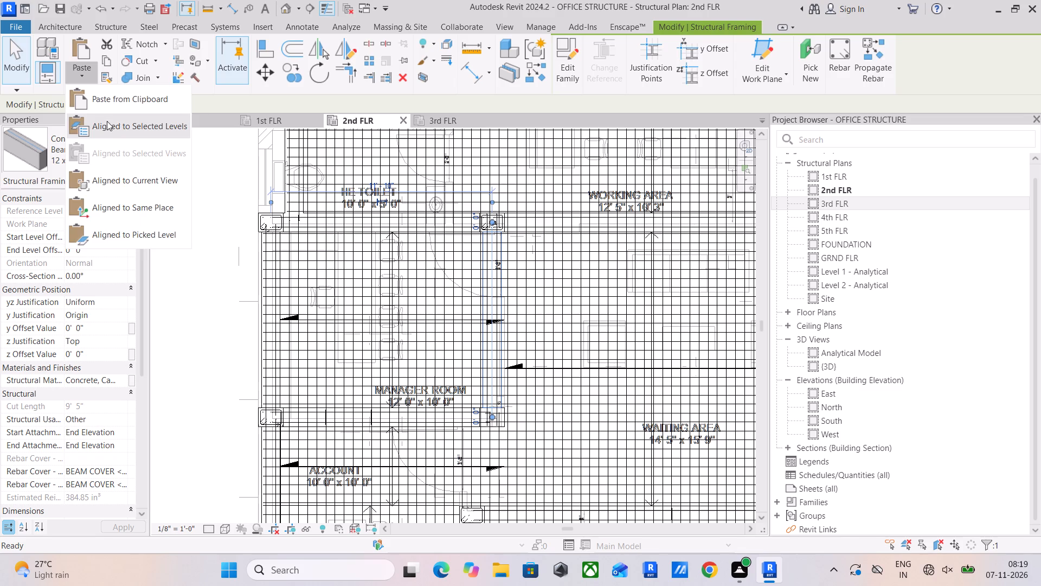
pyautogui.click(456, 212)
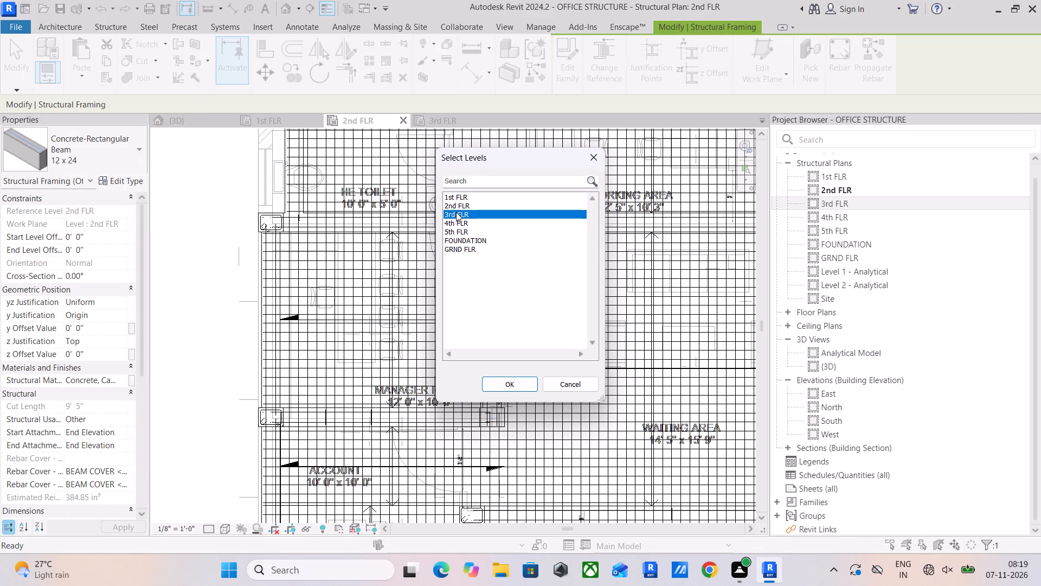
pyautogui.keyDown('ctrl'); pyautogui.click(463, 228); pyautogui.keyUp('ctrl')
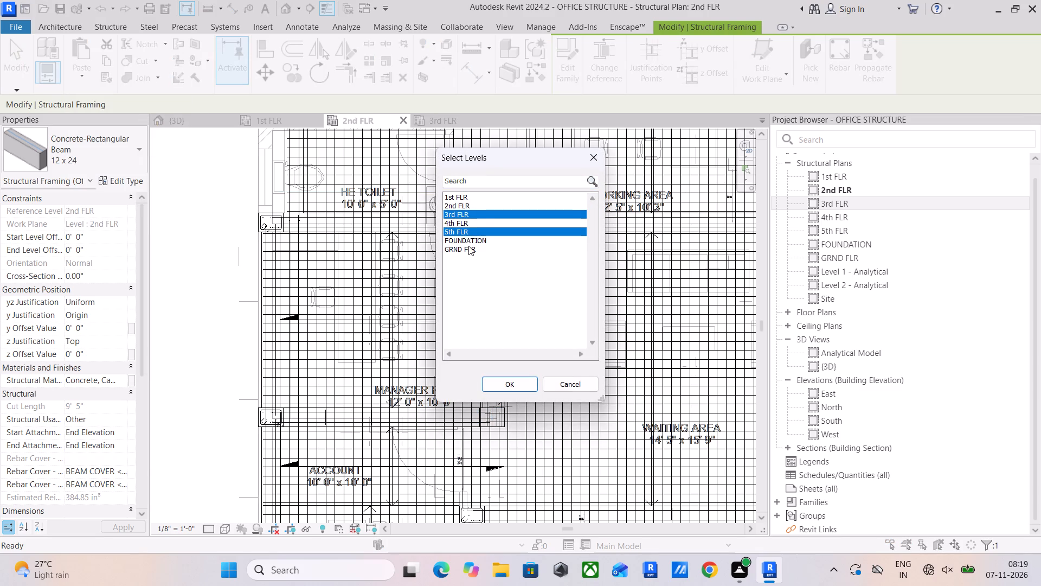
pyautogui.keyDown('ctrl'); pyautogui.click(465, 224); pyautogui.keyUp('ctrl')
pyautogui.click(507, 384)
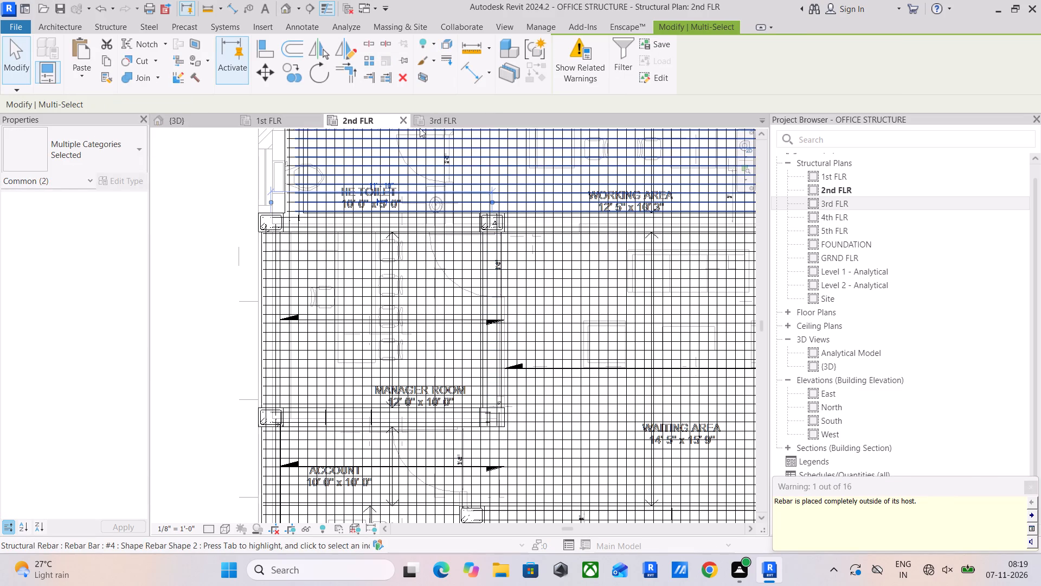
# Examine the pasted beam and its reinforcement on the 3rd FLR plan and in the 3D view of the whole frame.
pyautogui.click(448, 118)
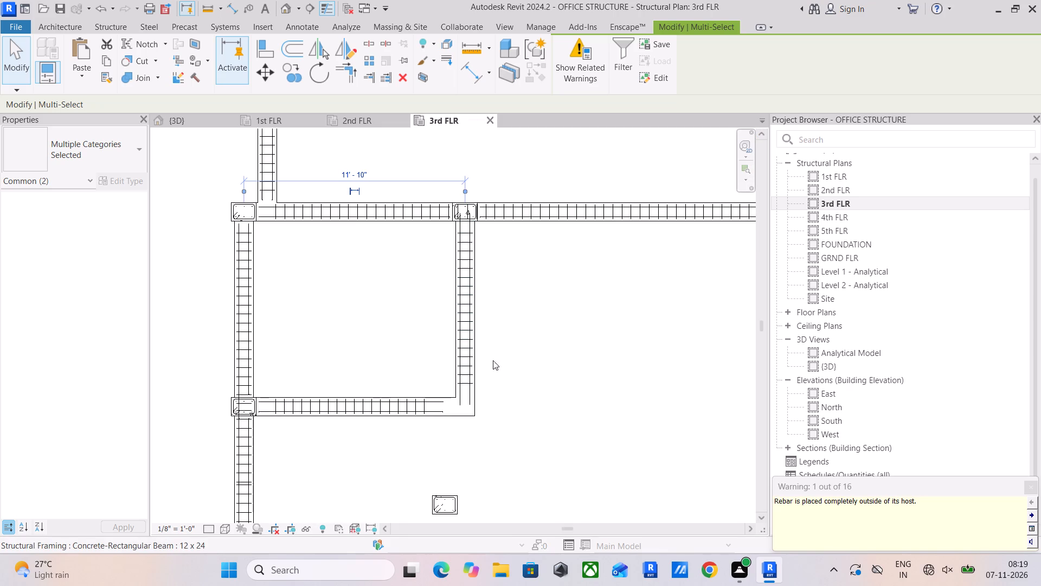
pyautogui.scroll(5, 387, 375)
pyautogui.scroll(-4, 555, 253)
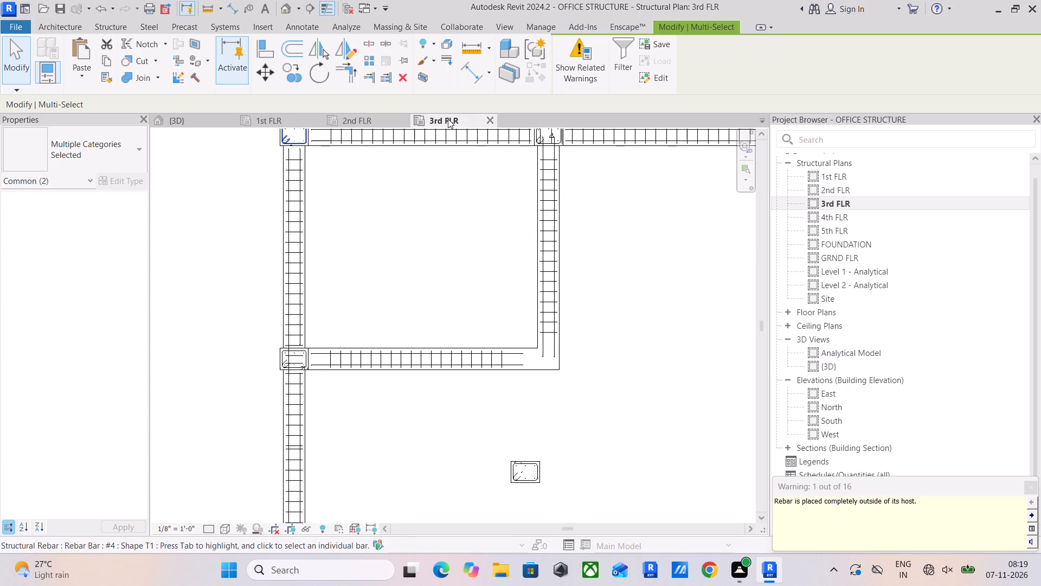
pyautogui.click(206, 122)
pyautogui.scroll(-4, 367, 257)
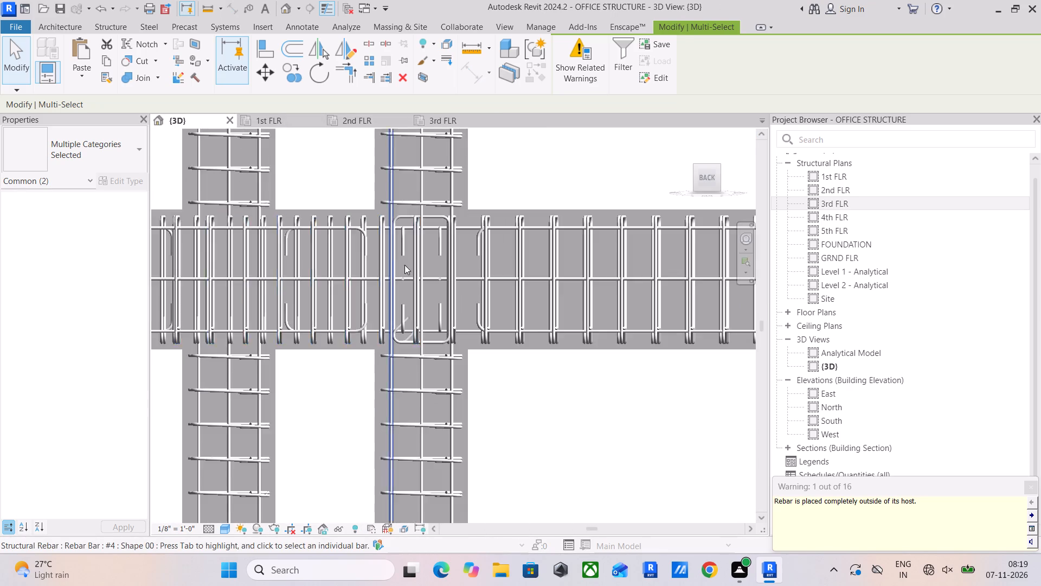
pyautogui.scroll(-17, 404, 265)
pyautogui.keyDown('shift'); pyautogui.moveTo(538, 278); pyautogui.dragTo(518, 297, button='middle'); pyautogui.keyUp('shift')
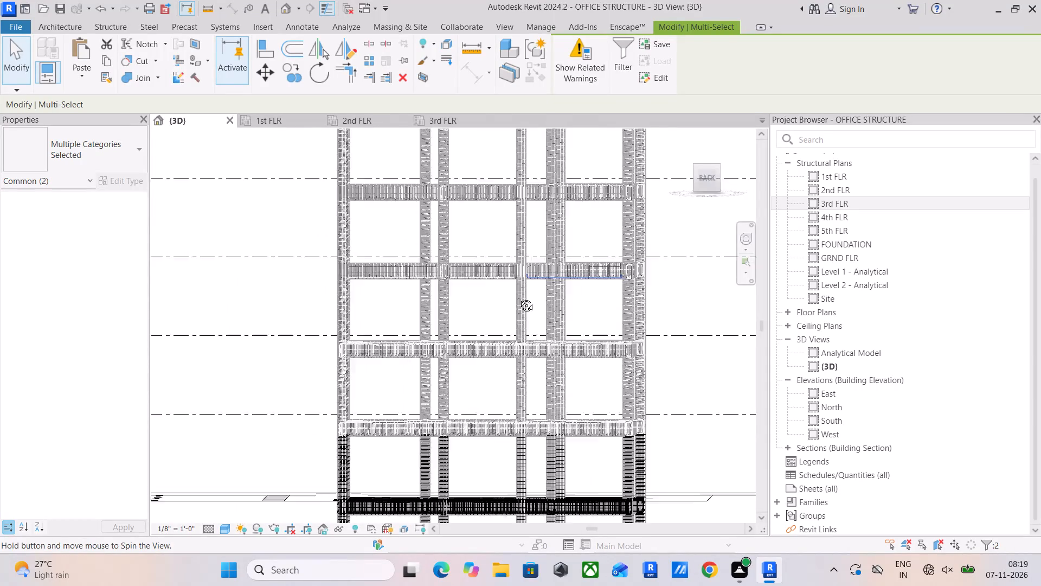
pyautogui.keyDown('shift'); pyautogui.moveTo(518, 297); pyautogui.dragTo(448, 373, button='middle'); pyautogui.keyUp('shift')
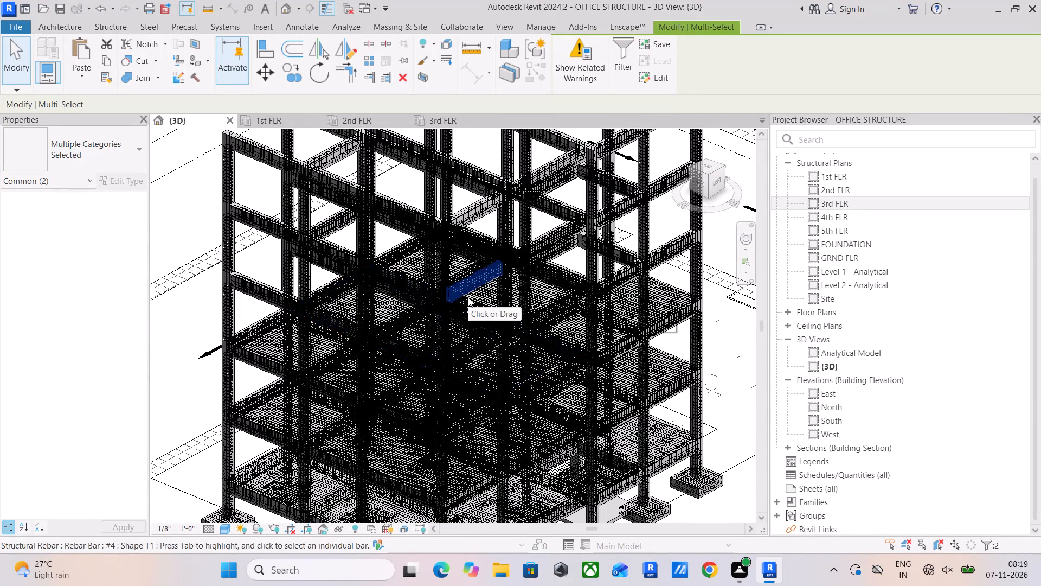
pyautogui.scroll(-6, 462, 298)
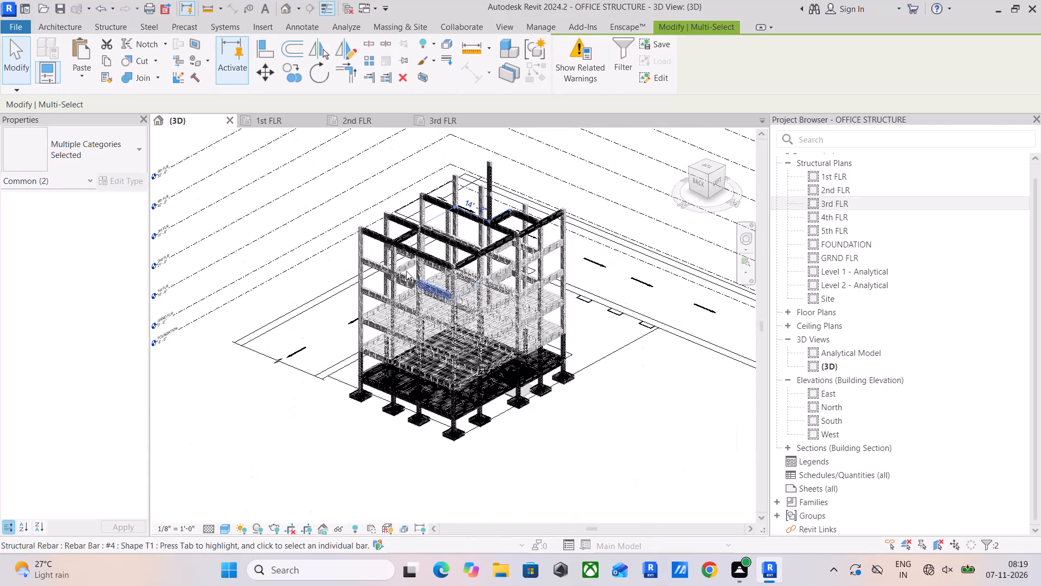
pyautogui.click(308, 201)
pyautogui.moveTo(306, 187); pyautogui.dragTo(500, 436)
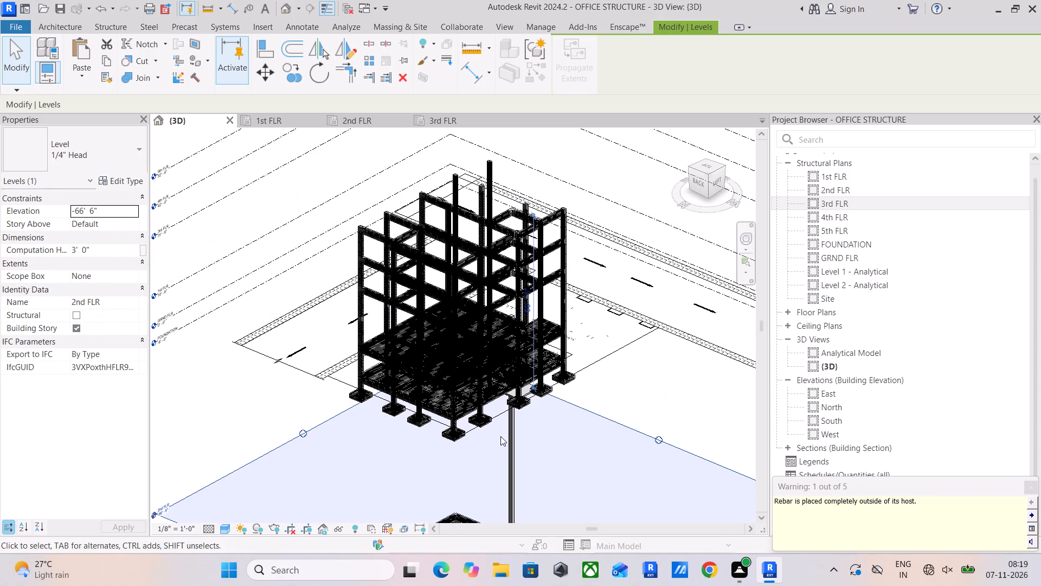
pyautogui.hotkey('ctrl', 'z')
# Review the related warnings for the whole structure and locate the #4 Shape 02 bar from Warning 1 in the 3D view.
pyautogui.scroll(-4, 443, 358)
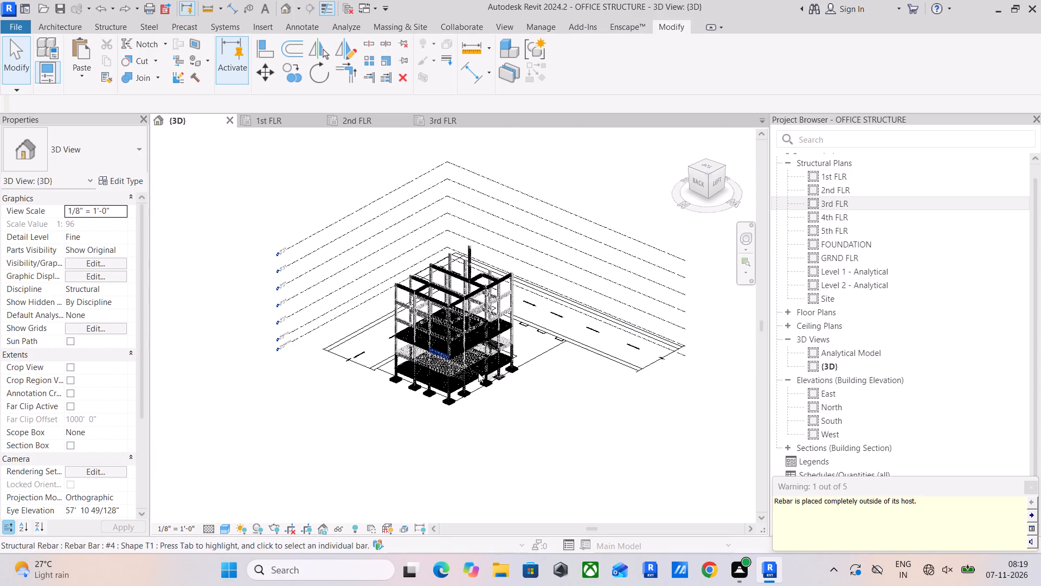
pyautogui.moveTo(325, 167); pyautogui.dragTo(524, 476)
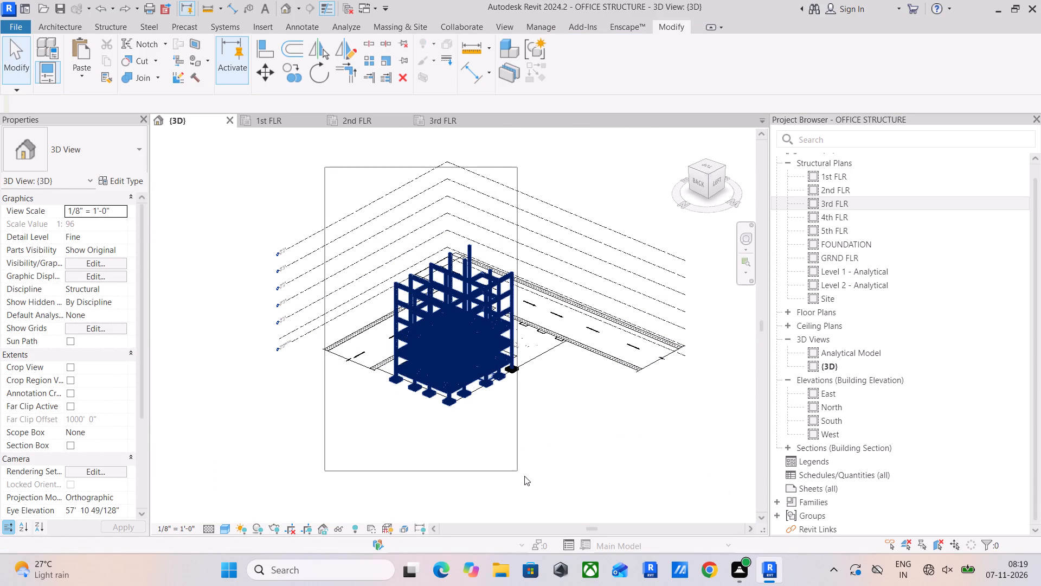
pyautogui.moveTo(524, 476); pyautogui.dragTo(530, 478)
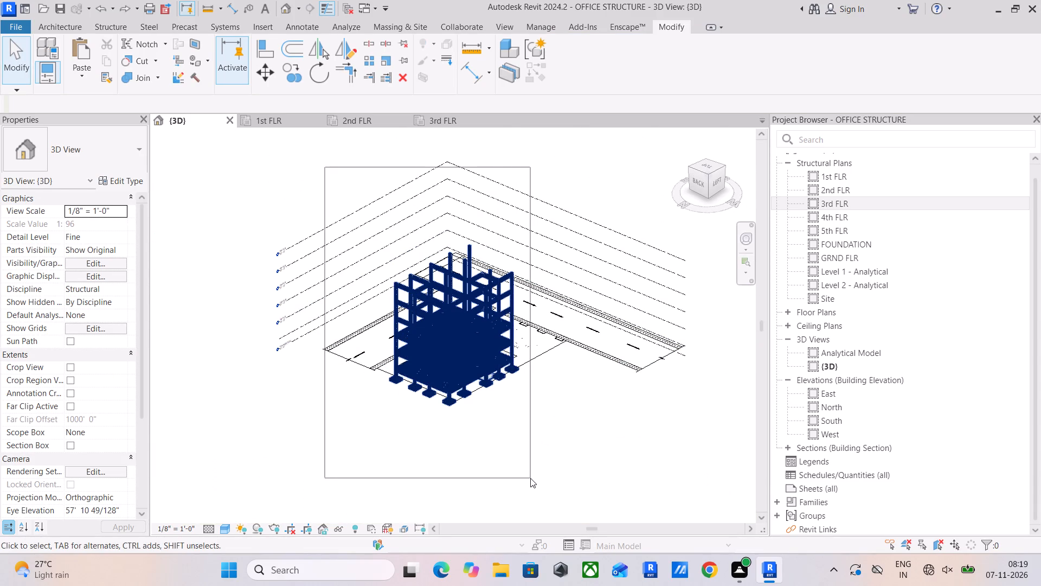
pyautogui.click(573, 70)
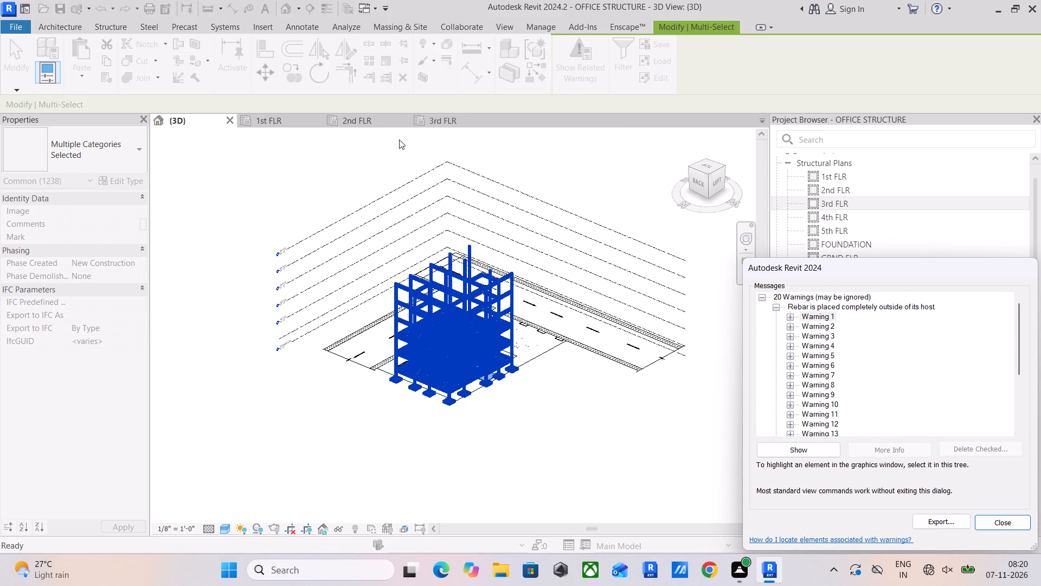
pyautogui.click(608, 185)
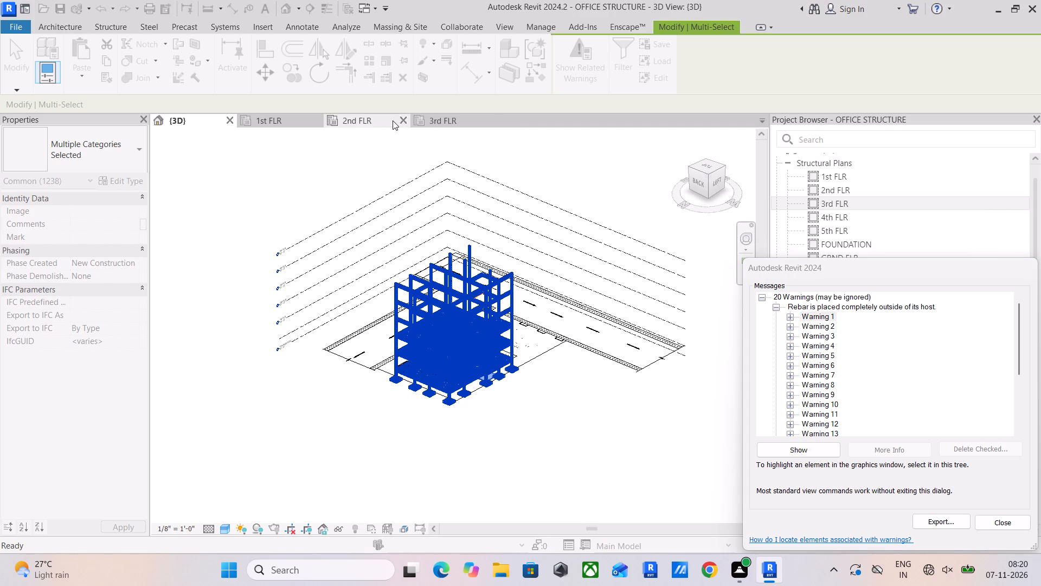
pyautogui.click(562, 161)
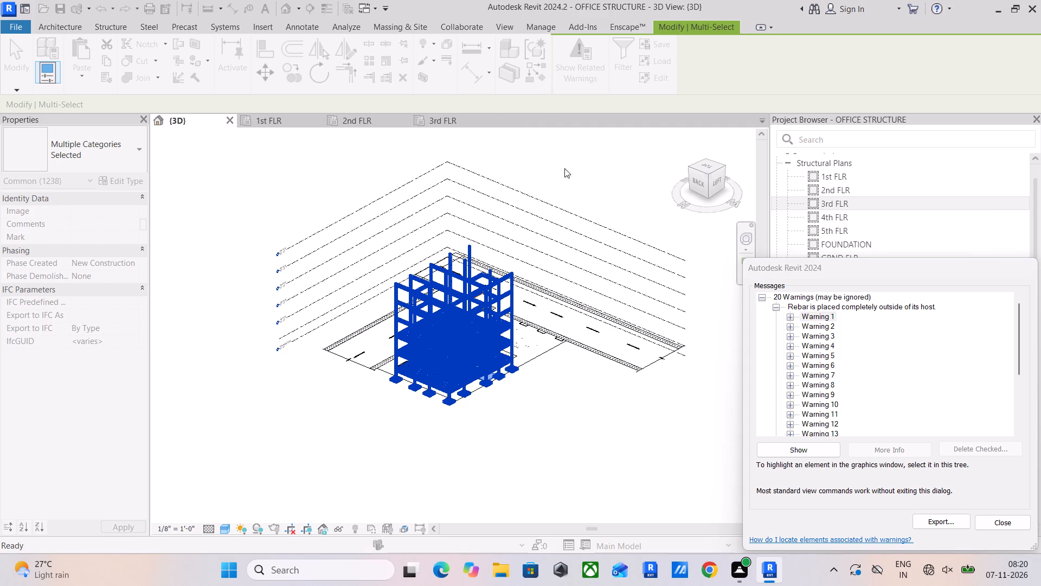
pyautogui.click(789, 316)
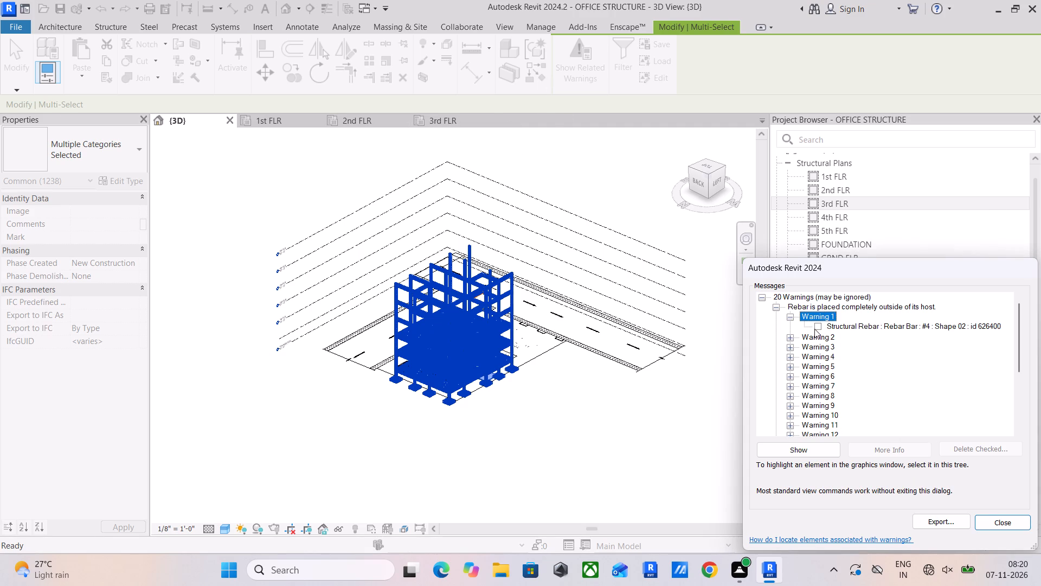
pyautogui.click(817, 325)
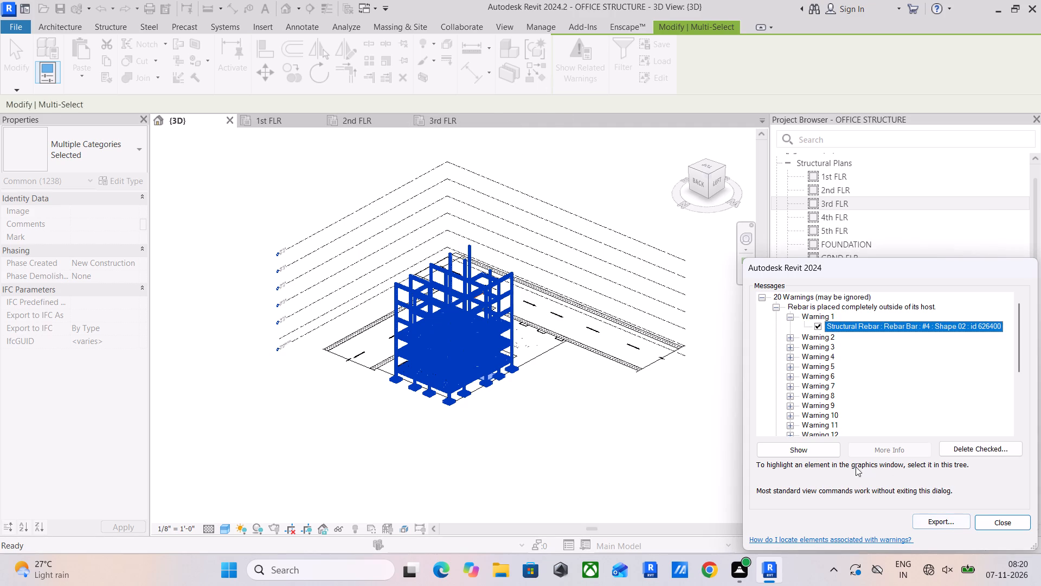
pyautogui.click(814, 448)
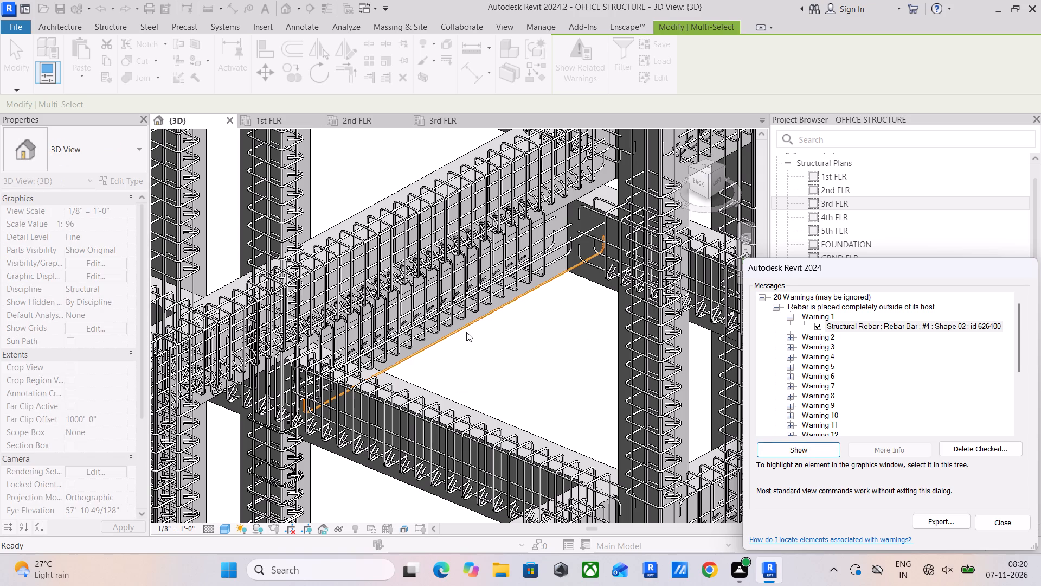
pyautogui.scroll(3, 466, 332)
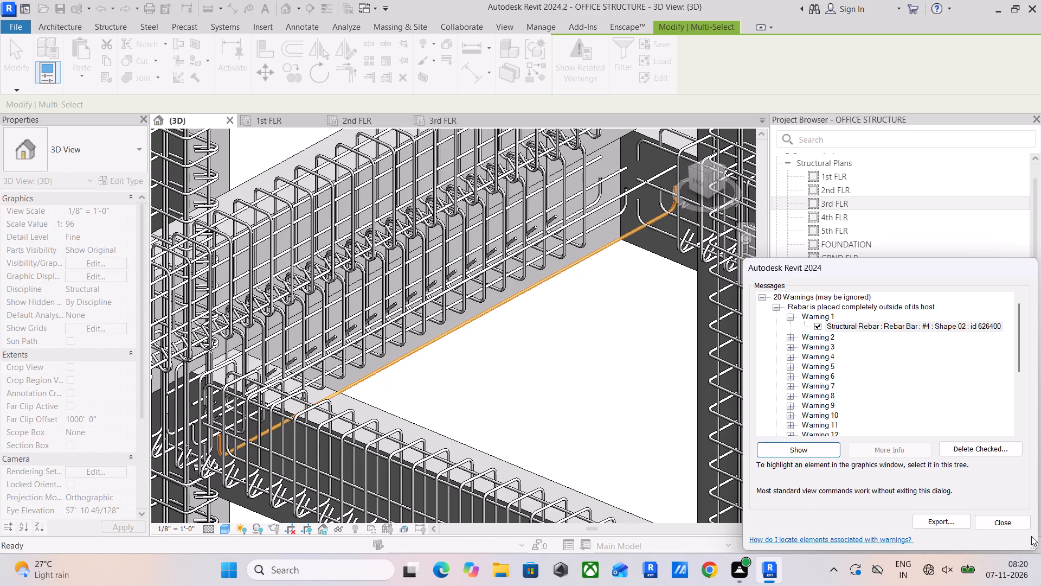
pyautogui.scroll(2, 1007, 515)
pyautogui.scroll(4, 554, 384)
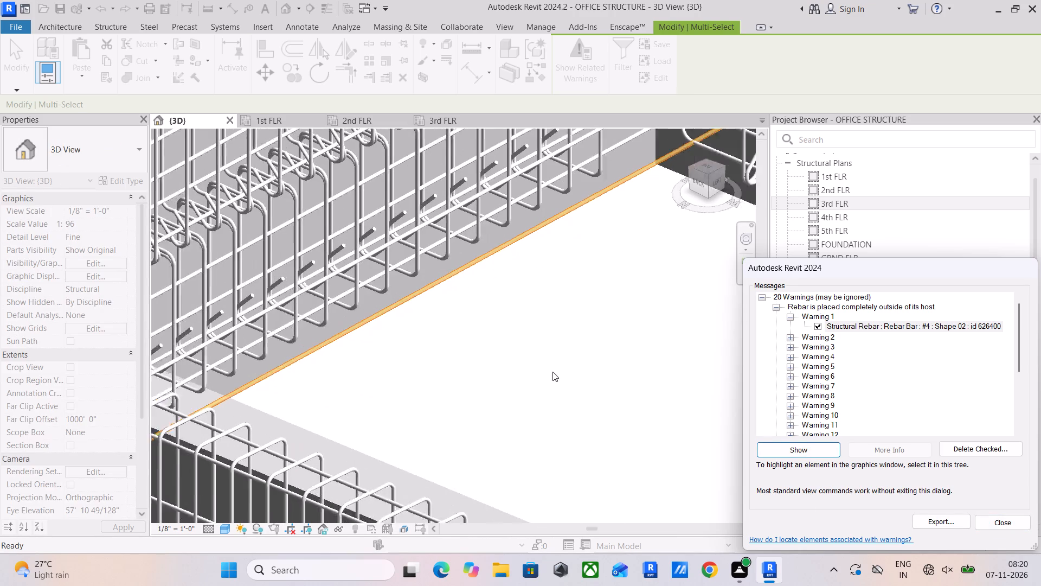
pyautogui.click(991, 520)
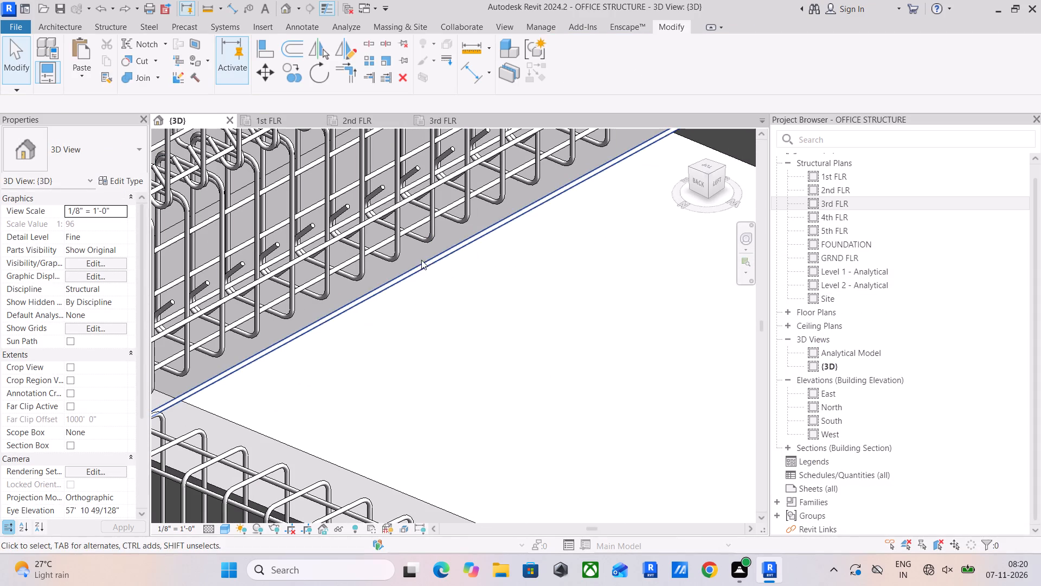
# Isolate the flagged #4 bar in a 3D section box and extend the box upward and sideways to include its surrounding beam.
pyautogui.click(418, 270)
pyautogui.click(391, 80)
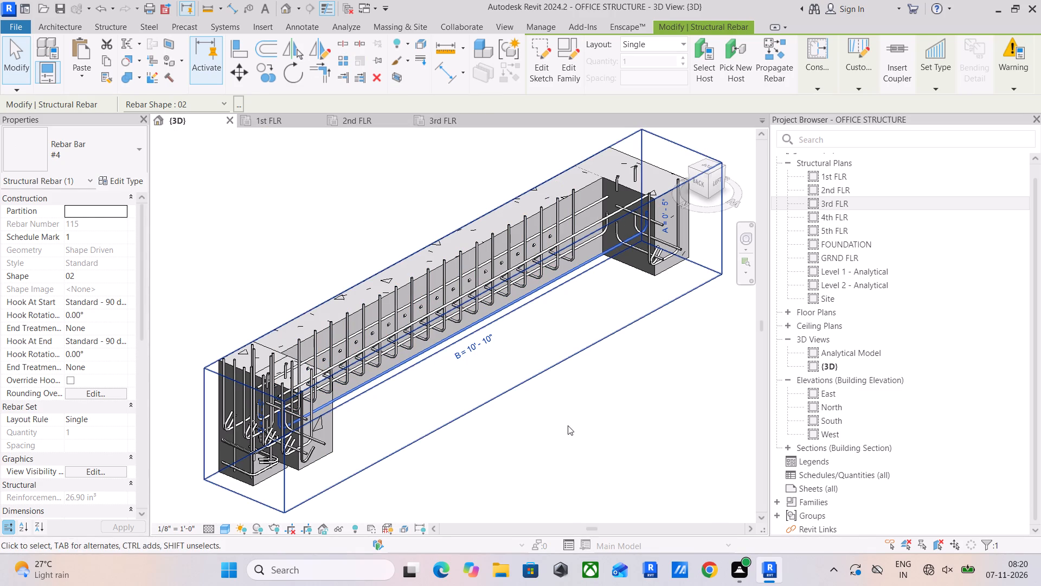
pyautogui.click(568, 425)
pyautogui.click(518, 384)
pyautogui.moveTo(464, 260); pyautogui.dragTo(465, 227)
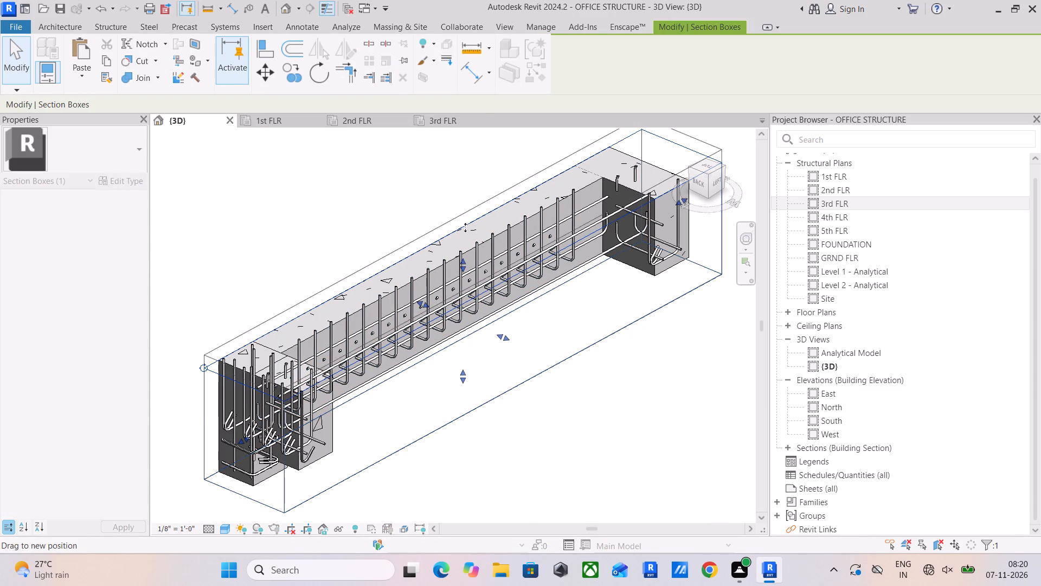
pyautogui.moveTo(465, 227); pyautogui.dragTo(465, 213)
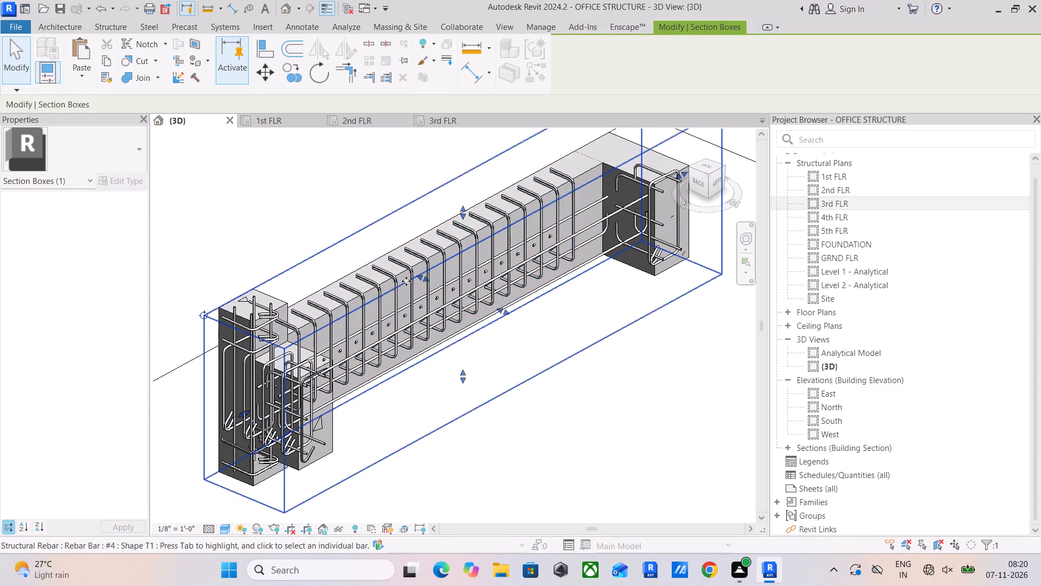
pyautogui.moveTo(417, 275); pyautogui.dragTo(341, 240)
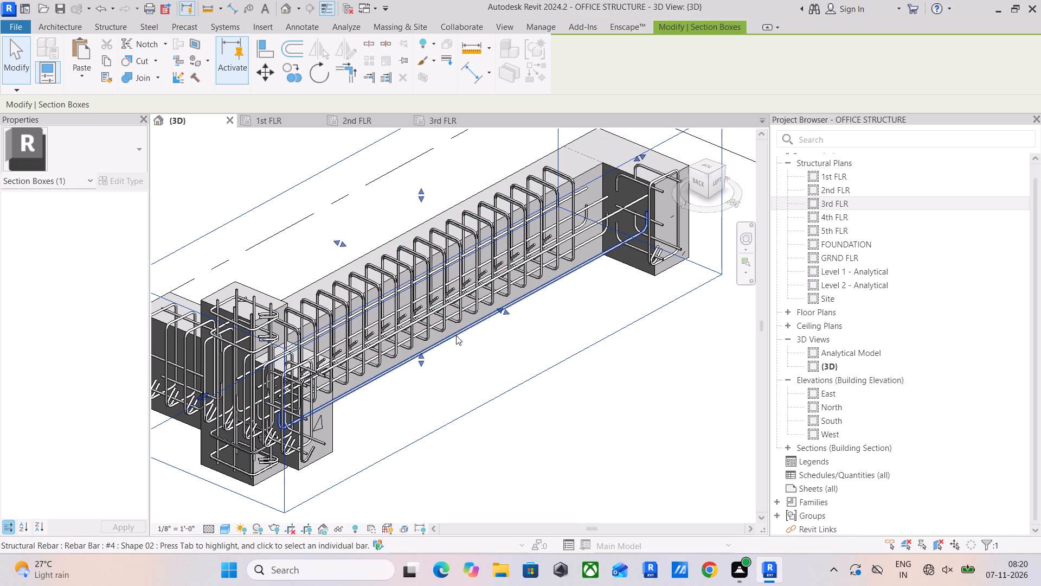
# Delete the stray #4 Shape 02 bar that lies outside the stirrups of the 4th FLR beam.
pyautogui.keyDown('shift'); pyautogui.moveTo(447, 353); pyautogui.dragTo(304, 396, button='middle'); pyautogui.keyUp('shift')
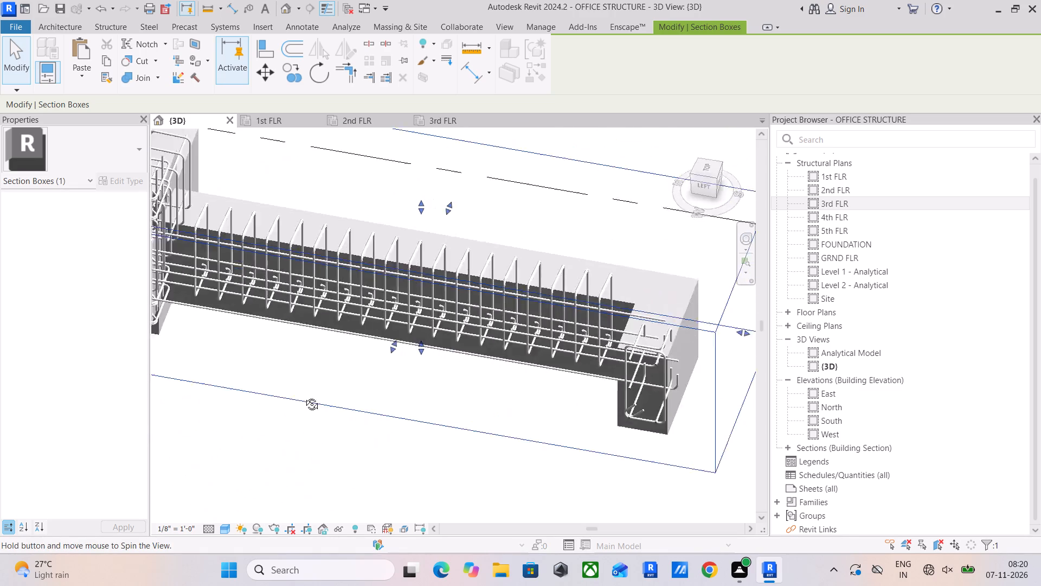
pyautogui.keyDown('shift'); pyautogui.moveTo(304, 396); pyautogui.dragTo(134, 303, button='middle'); pyautogui.keyUp('shift')
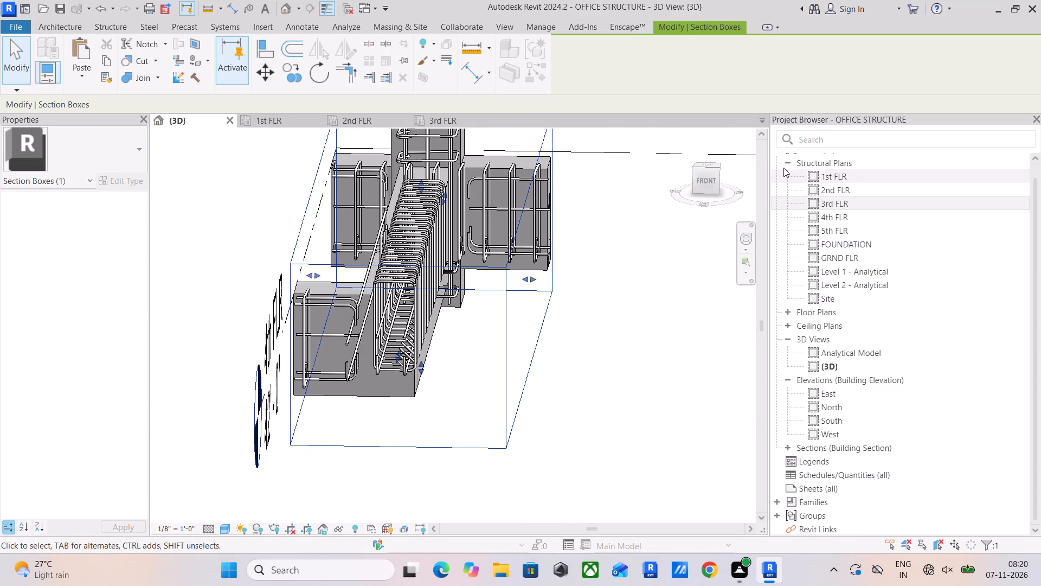
pyautogui.click(342, 366)
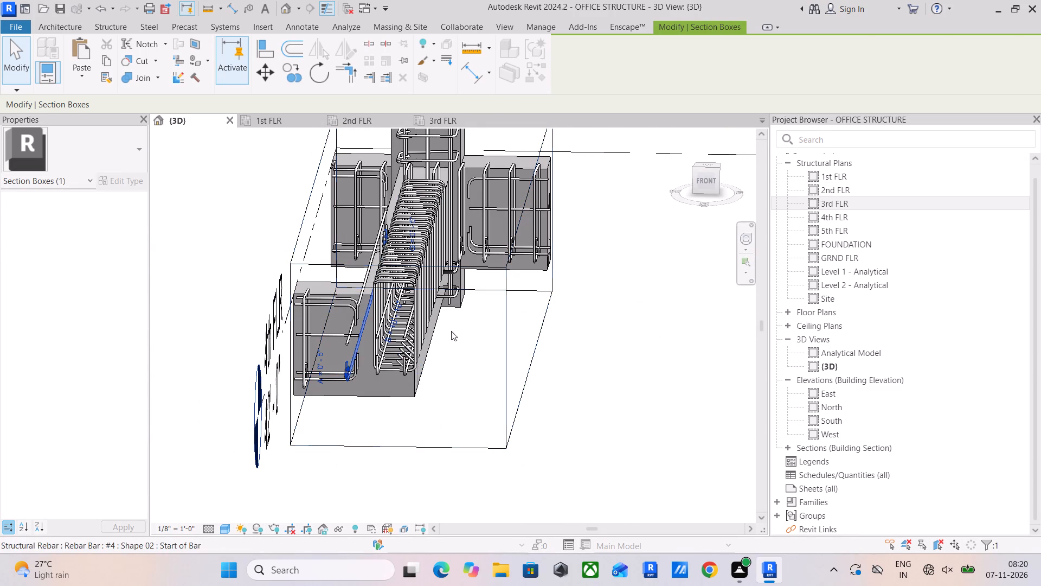
pyautogui.click(706, 181)
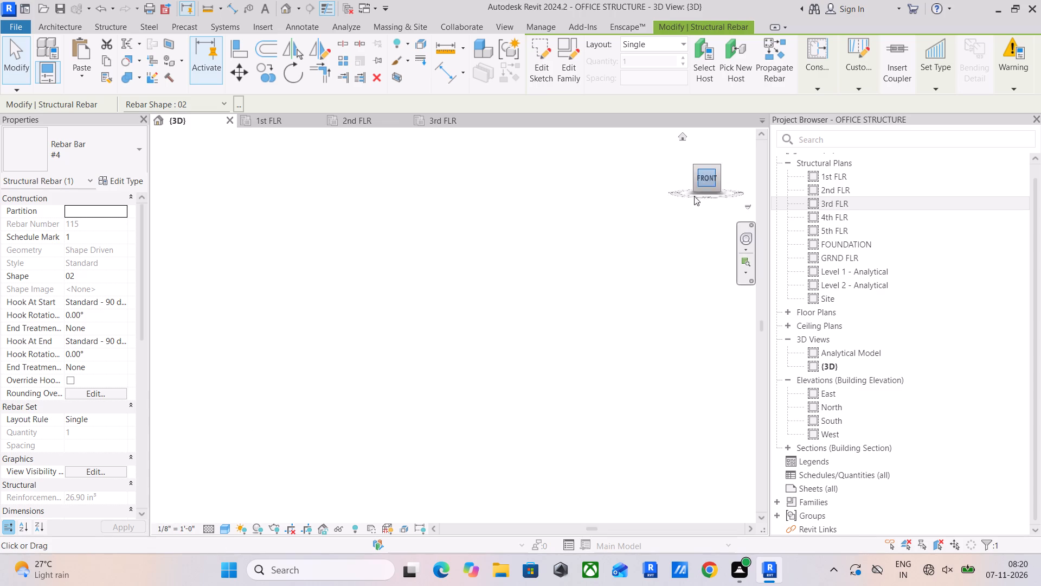
pyautogui.scroll(7, 468, 304)
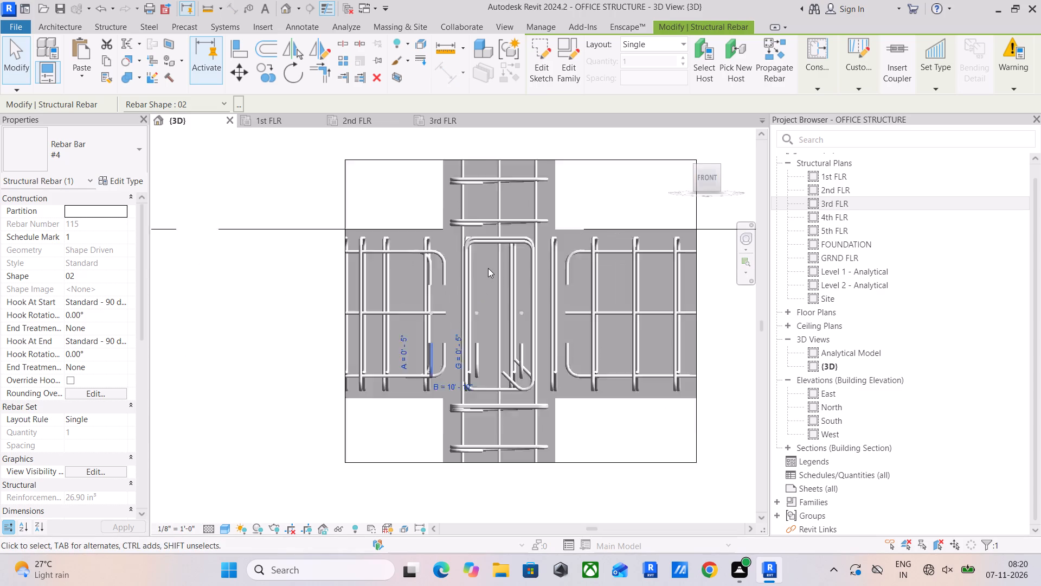
pyautogui.scroll(2, 488, 268)
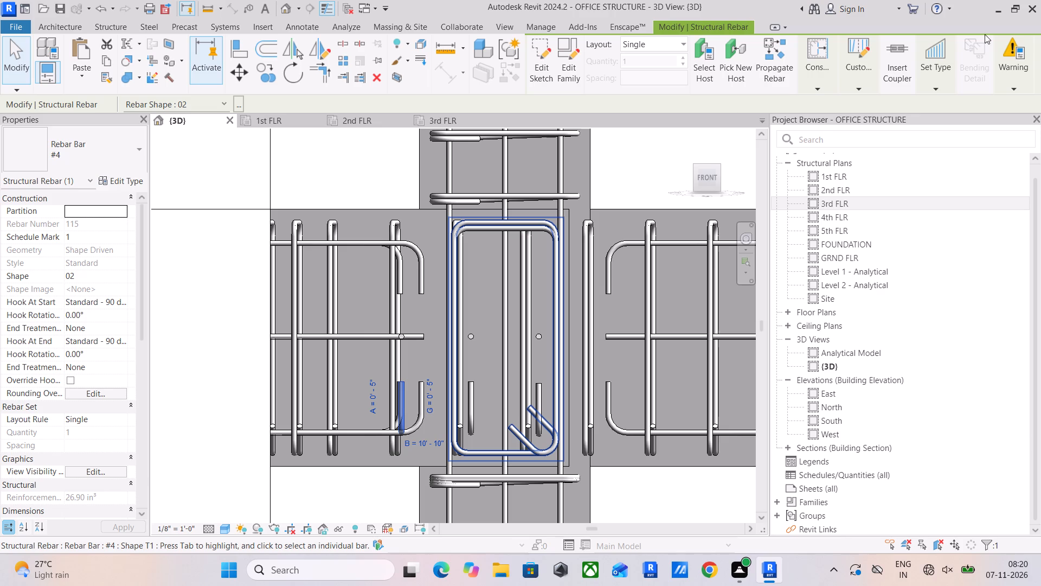
pyautogui.click(464, 391)
pyautogui.click(400, 404)
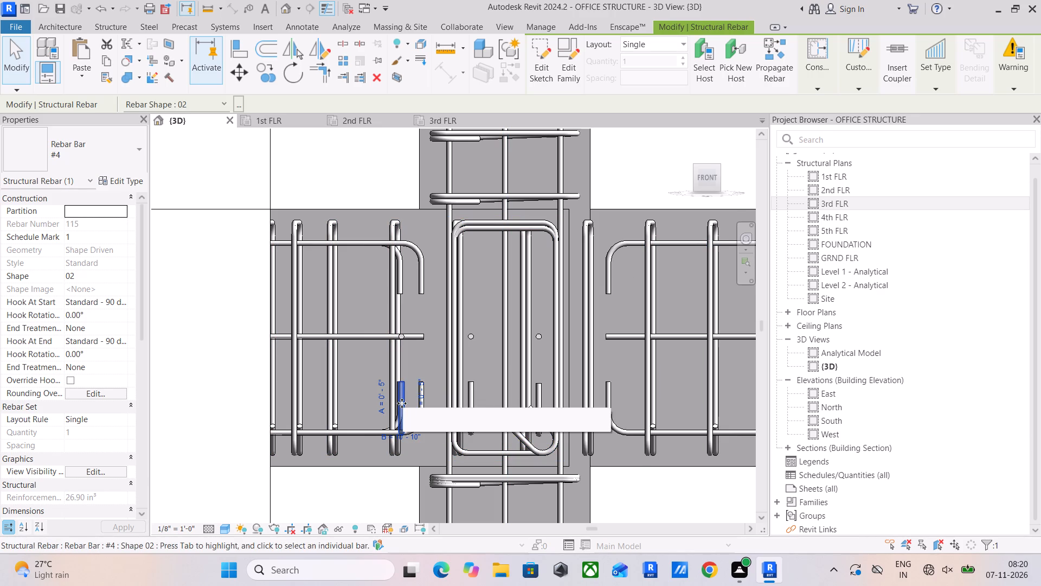
pyautogui.moveTo(402, 403); pyautogui.dragTo(439, 395)
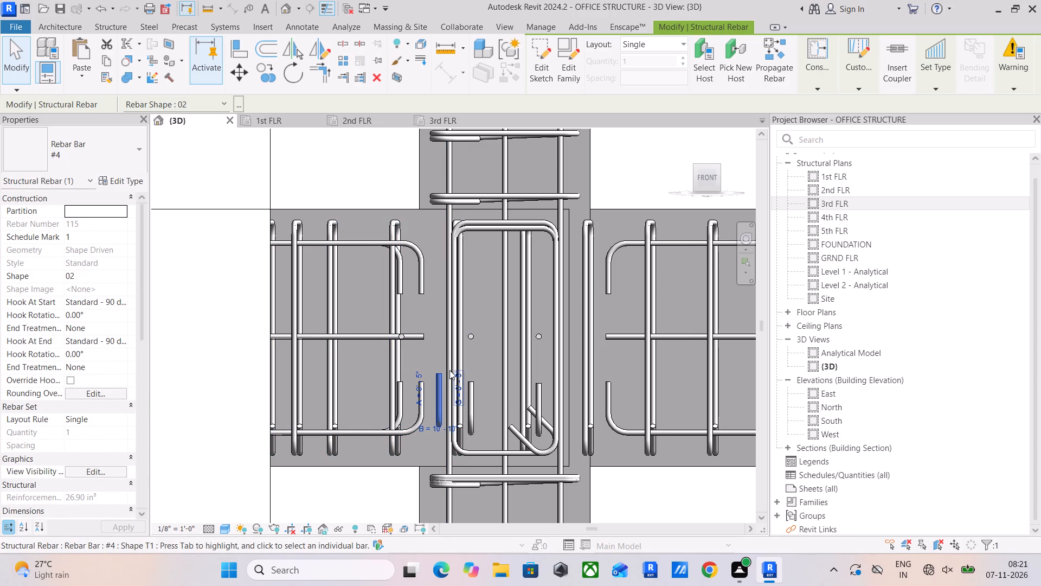
pyautogui.press('Delete')
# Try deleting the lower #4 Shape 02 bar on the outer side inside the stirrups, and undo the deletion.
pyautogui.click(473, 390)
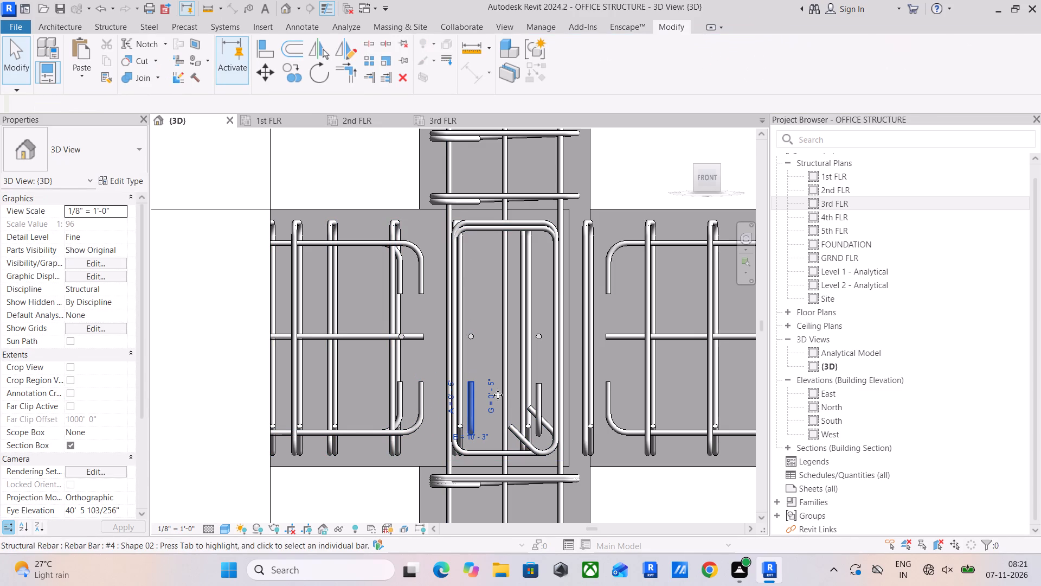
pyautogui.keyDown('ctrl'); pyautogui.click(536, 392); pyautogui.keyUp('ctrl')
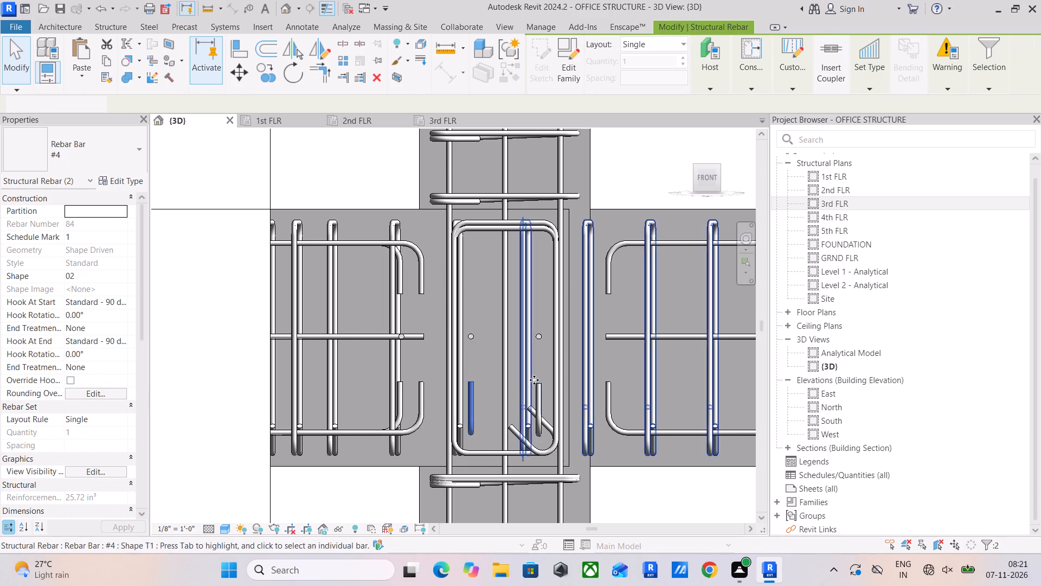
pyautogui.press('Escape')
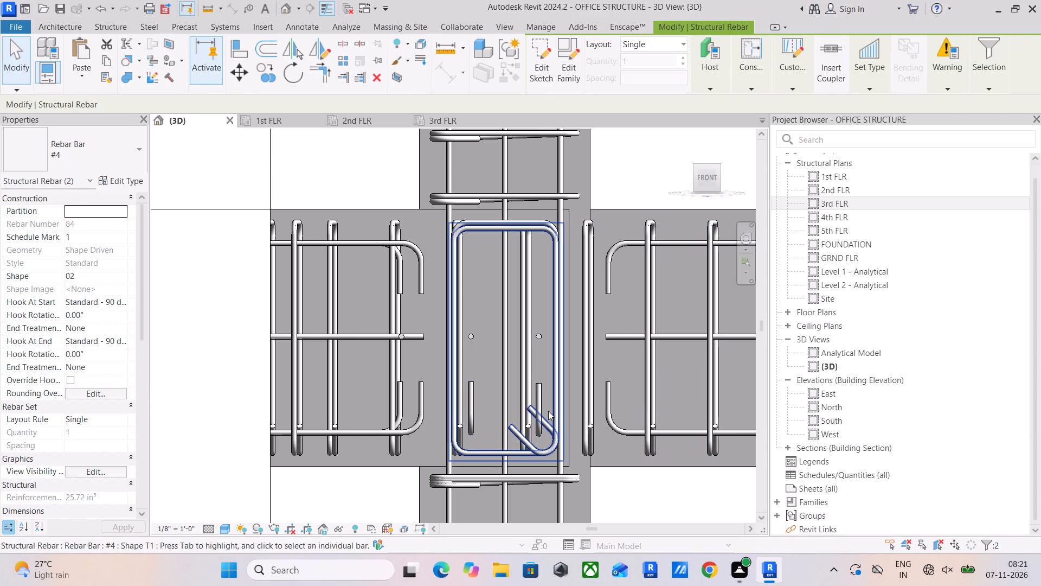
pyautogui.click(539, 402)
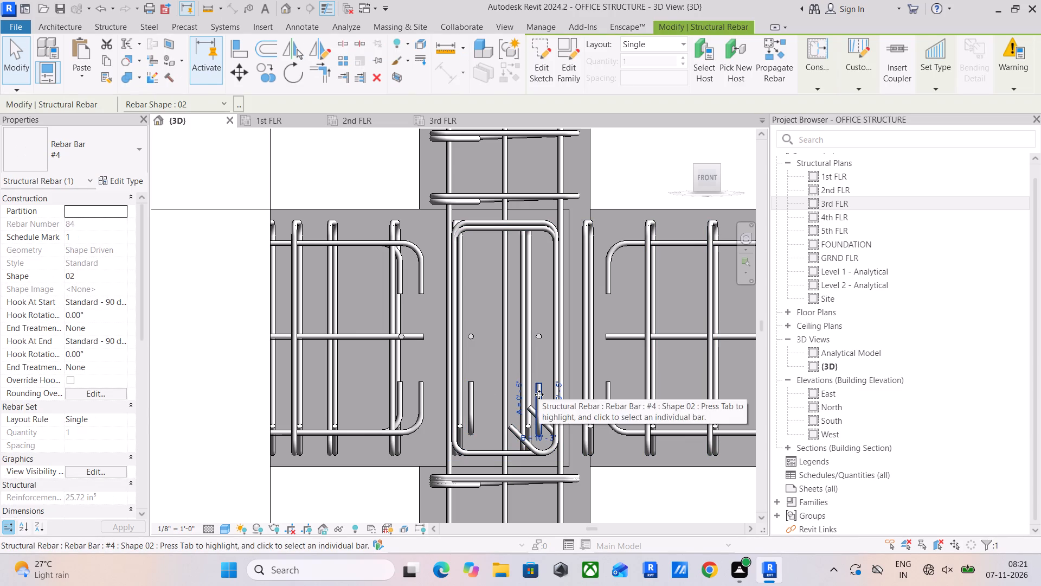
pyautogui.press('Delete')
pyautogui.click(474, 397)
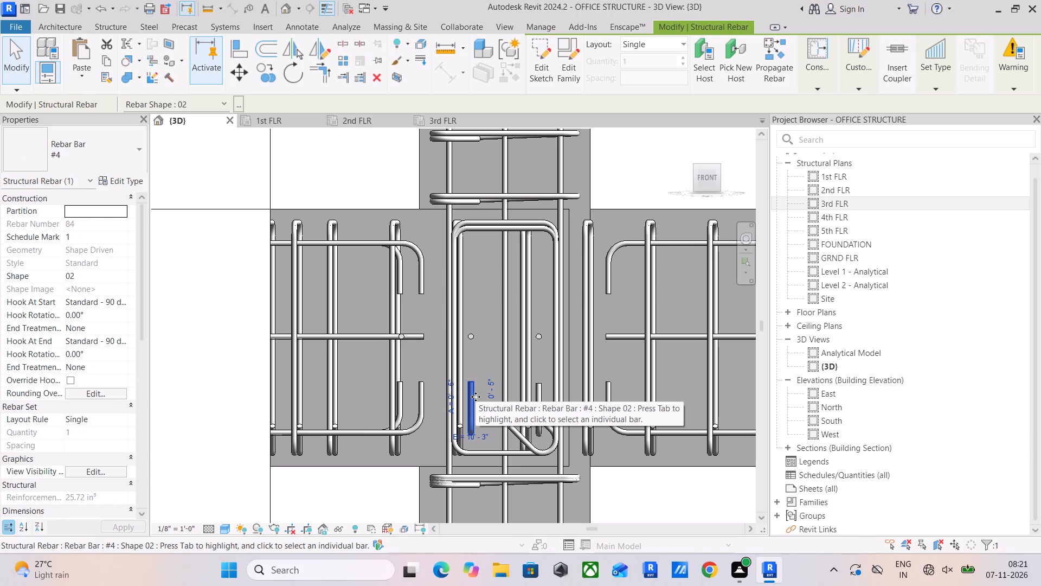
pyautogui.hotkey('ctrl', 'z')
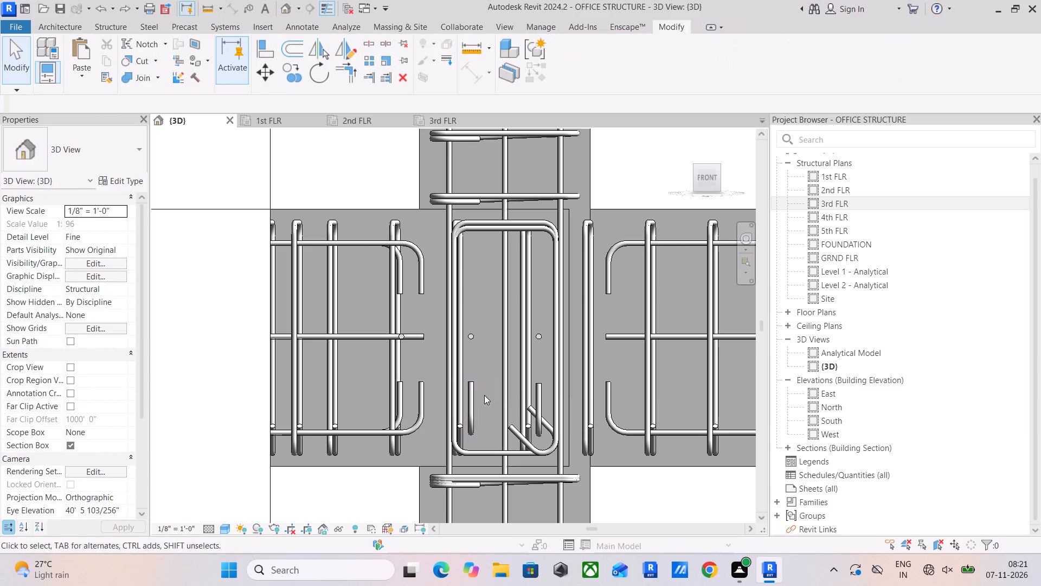
# Trim the 3D section box at the beam's column end to exclude the column and the crossing beam's reinforcement.
pyautogui.scroll(-3, 499, 393)
pyautogui.keyDown('shift'); pyautogui.moveTo(600, 390); pyautogui.dragTo(542, 400, button='middle'); pyautogui.keyUp('shift')
pyautogui.keyDown('shift'); pyautogui.scroll(-4, 538, 386); pyautogui.keyUp('shift')
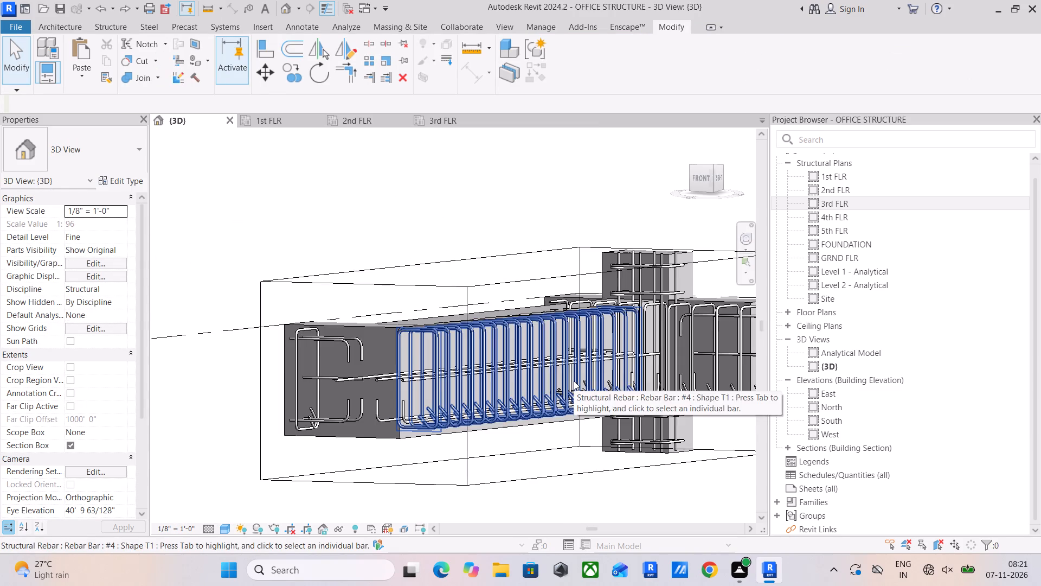
pyautogui.scroll(-2, 603, 375)
pyautogui.keyDown('shift'); pyautogui.moveTo(615, 377); pyautogui.dragTo(558, 413, button='middle'); pyautogui.keyUp('shift')
pyautogui.moveTo(587, 410); pyautogui.dragTo(416, 416, button='middle')
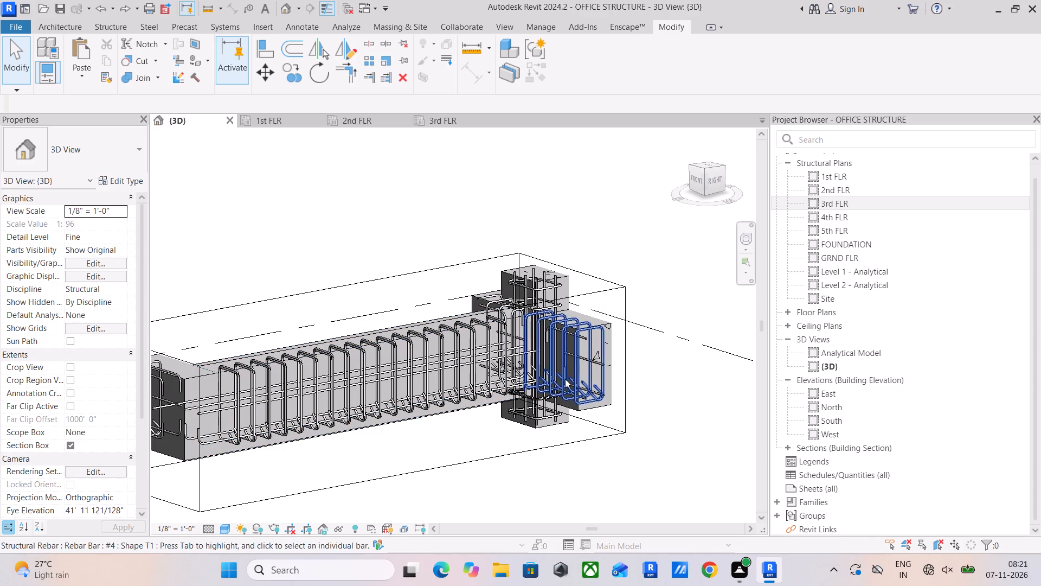
pyautogui.click(628, 339)
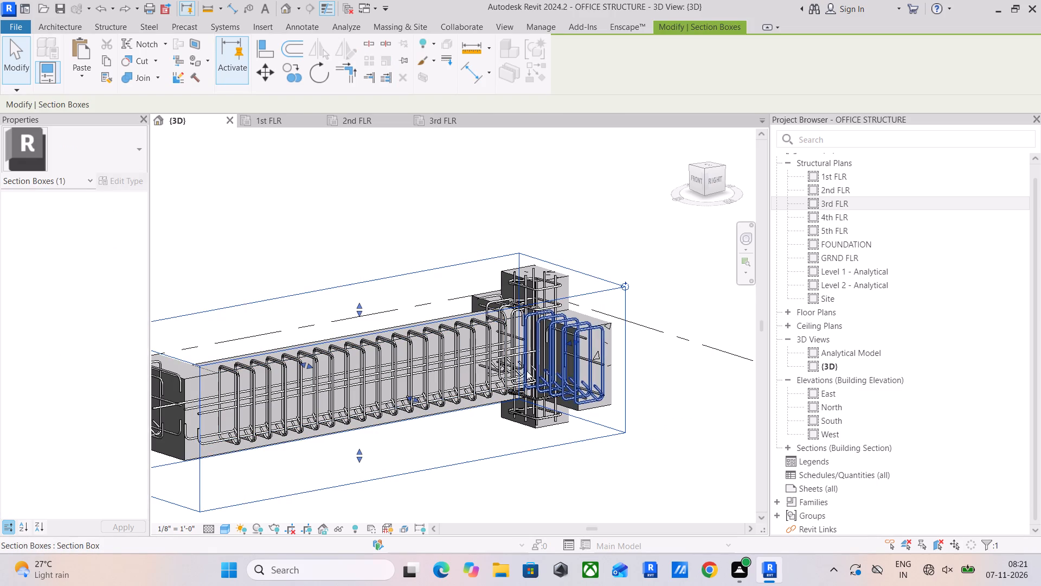
pyautogui.scroll(-4, 586, 353)
pyautogui.keyDown('shift'); pyautogui.moveTo(620, 364); pyautogui.dragTo(564, 383, button='middle'); pyautogui.keyUp('shift')
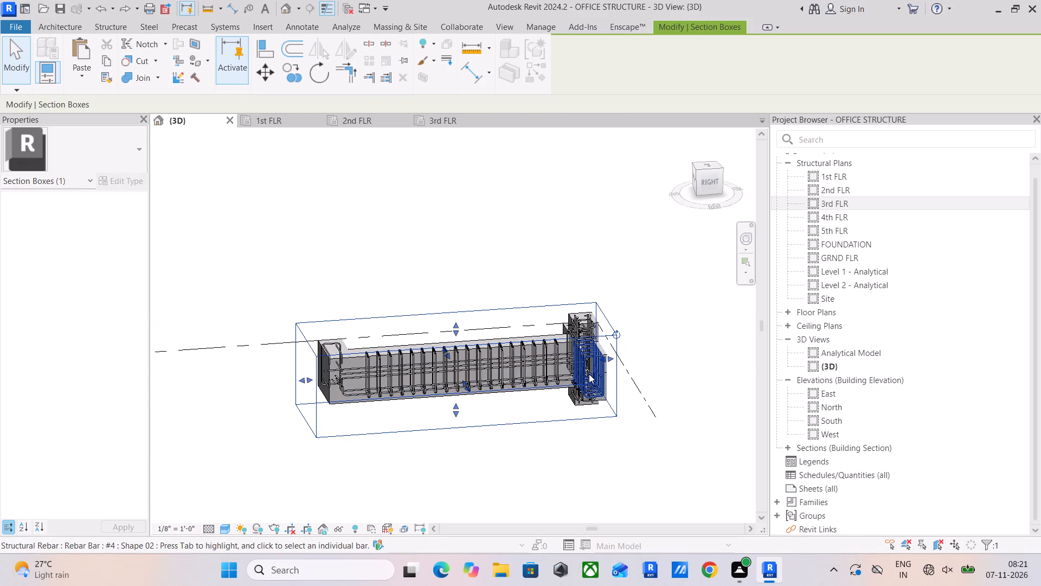
pyautogui.moveTo(602, 361); pyautogui.dragTo(563, 377)
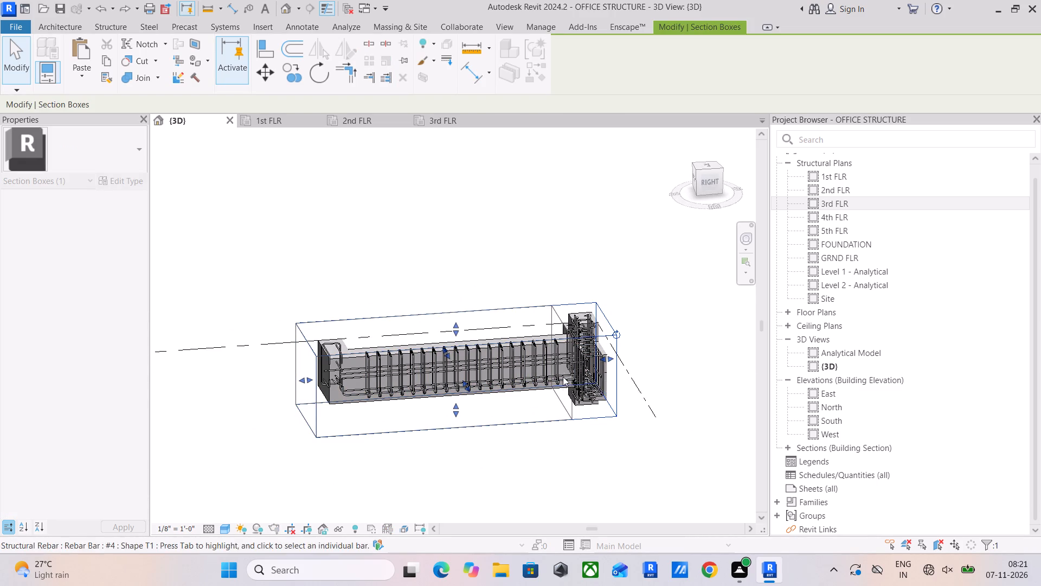
pyautogui.keyDown('shift'); pyautogui.moveTo(512, 400); pyautogui.dragTo(611, 391, button='middle'); pyautogui.keyUp('shift')
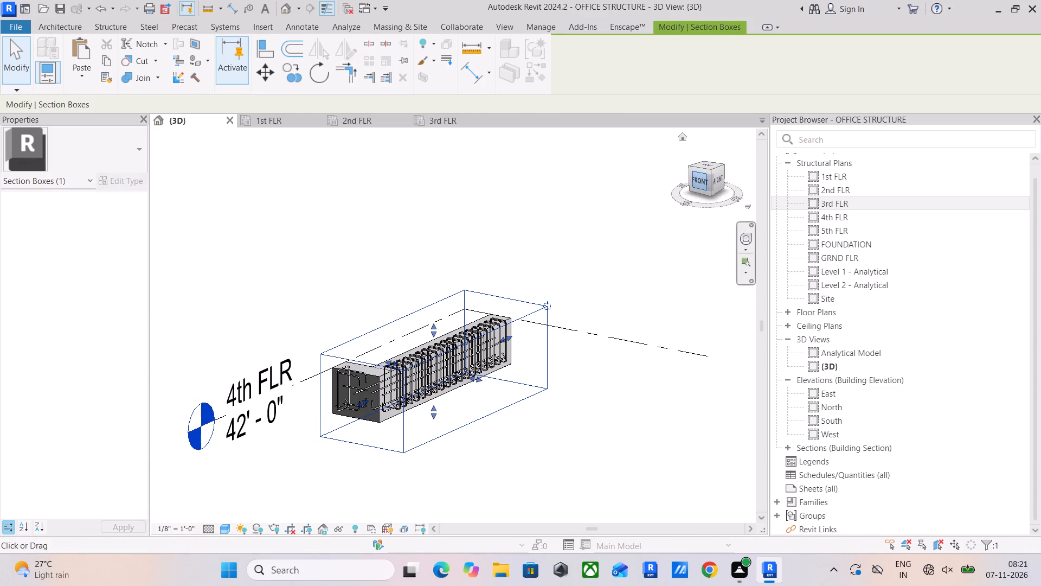
# Delete the extra lower #4 Shape 02 bar along the beam's outer side, away from the adjoining beam.
pyautogui.click(702, 184)
pyautogui.scroll(9, 441, 342)
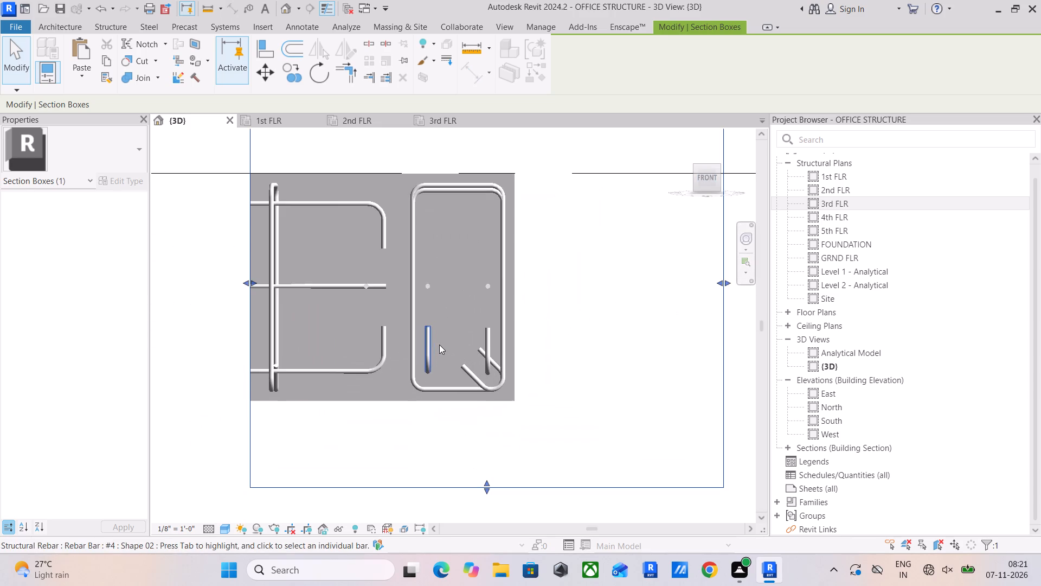
pyautogui.click(429, 344)
pyautogui.scroll(-5, 432, 336)
pyautogui.keyDown('shift'); pyautogui.moveTo(588, 337); pyautogui.dragTo(484, 387, button='middle'); pyautogui.keyUp('shift')
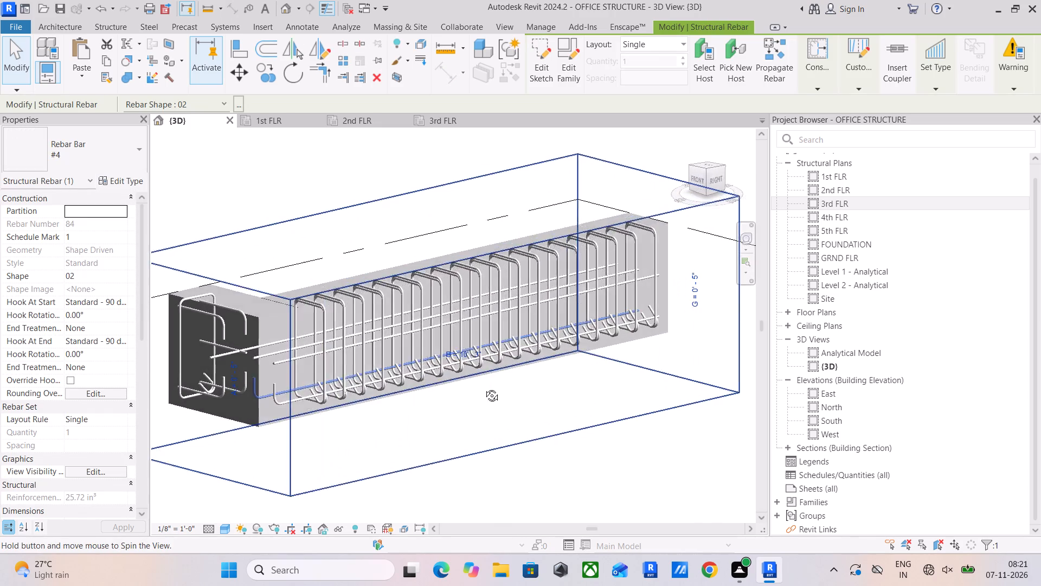
pyautogui.keyDown('shift'); pyautogui.moveTo(484, 387); pyautogui.dragTo(477, 398, button='middle'); pyautogui.keyUp('shift')
pyautogui.click(276, 408)
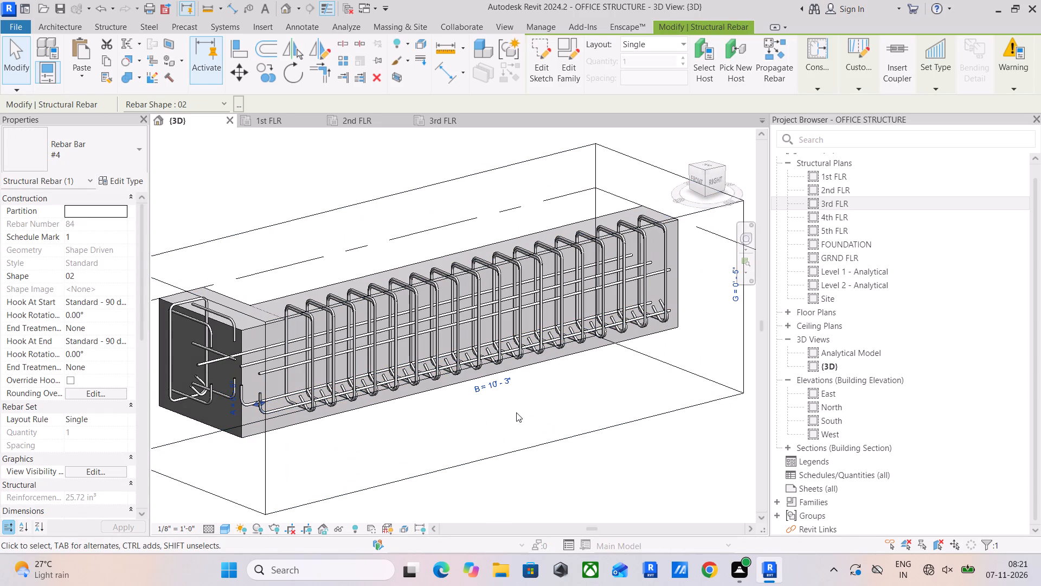
pyautogui.press('Delete')
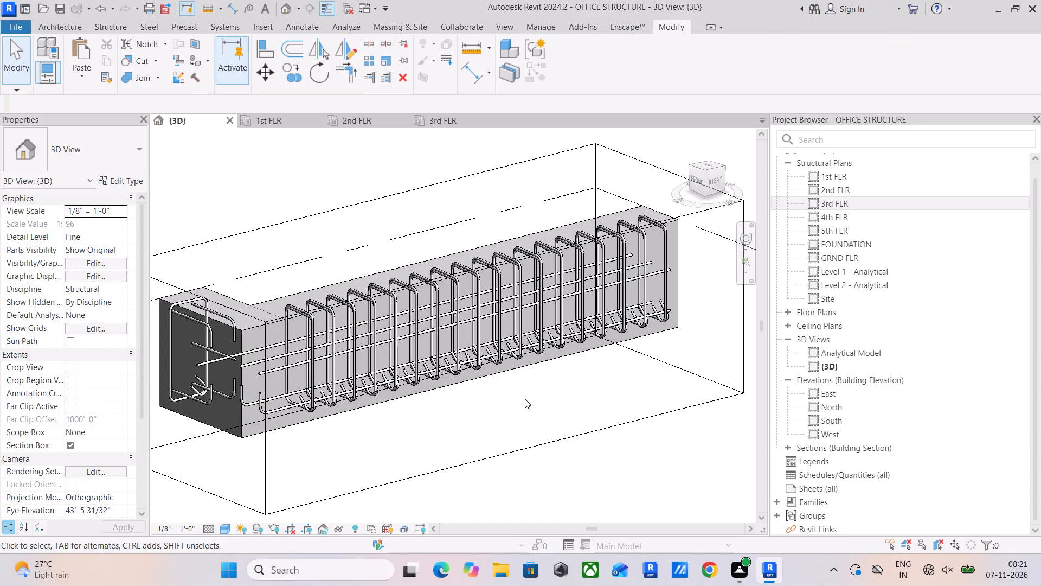
# Delete the lower #4 Shape 02 bar inside the stirrups on the side nearest the adjoining beam.
pyautogui.click(692, 183)
pyautogui.scroll(13, 516, 333)
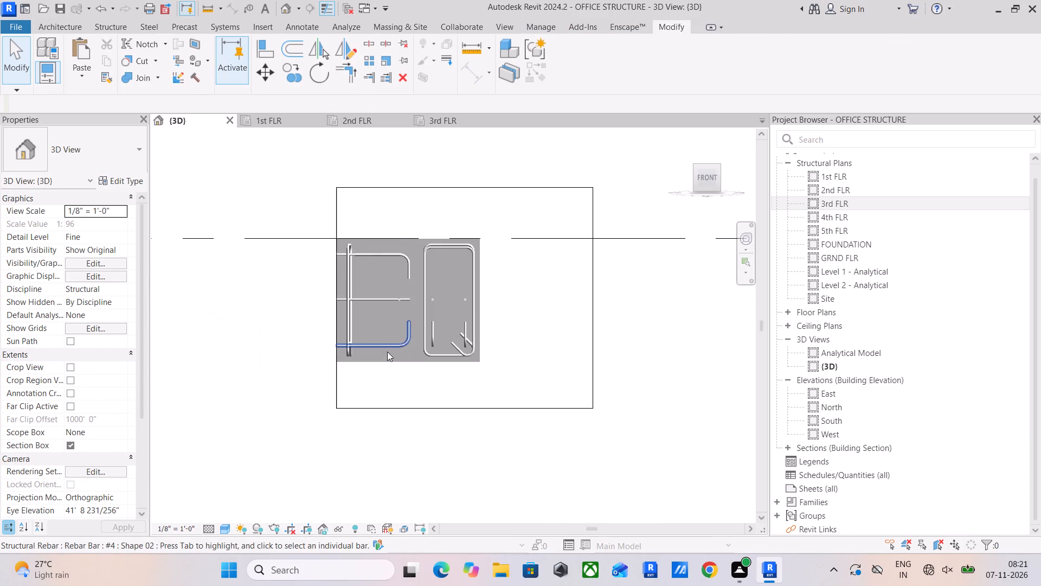
pyautogui.scroll(6, 387, 352)
pyautogui.click(467, 313)
pyautogui.click(413, 329)
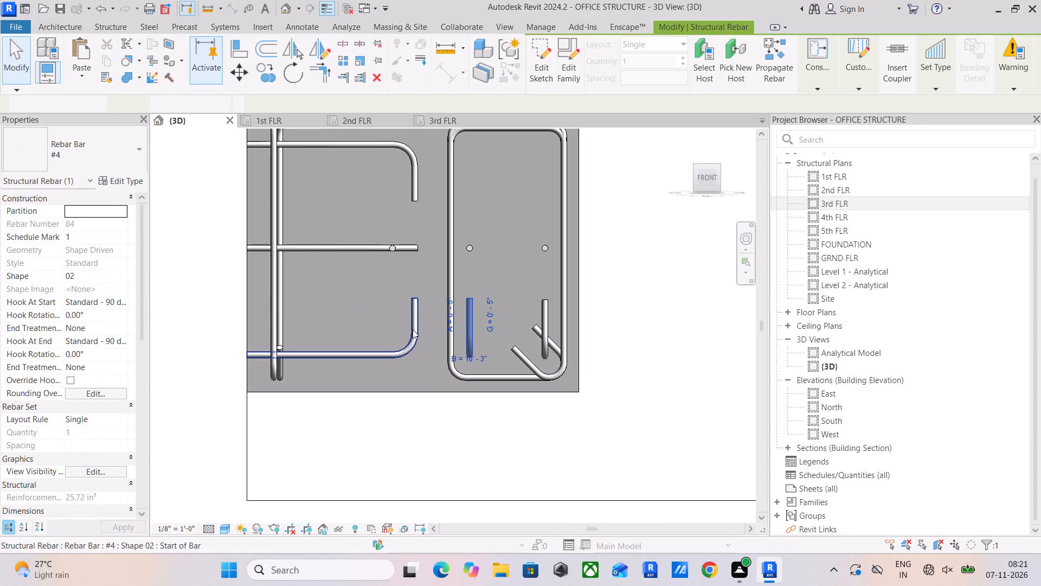
pyautogui.click(471, 319)
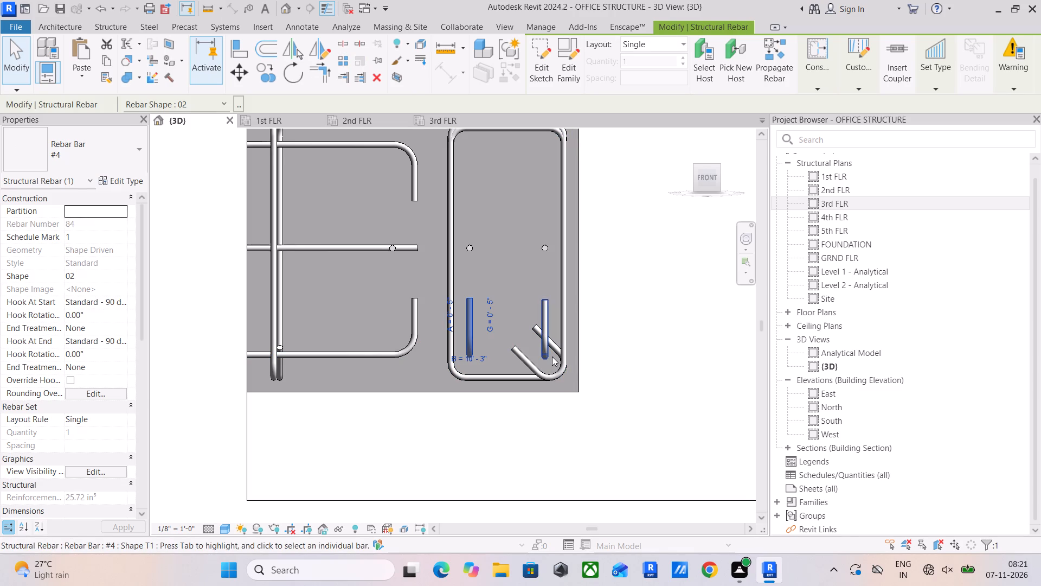
pyautogui.press('Delete')
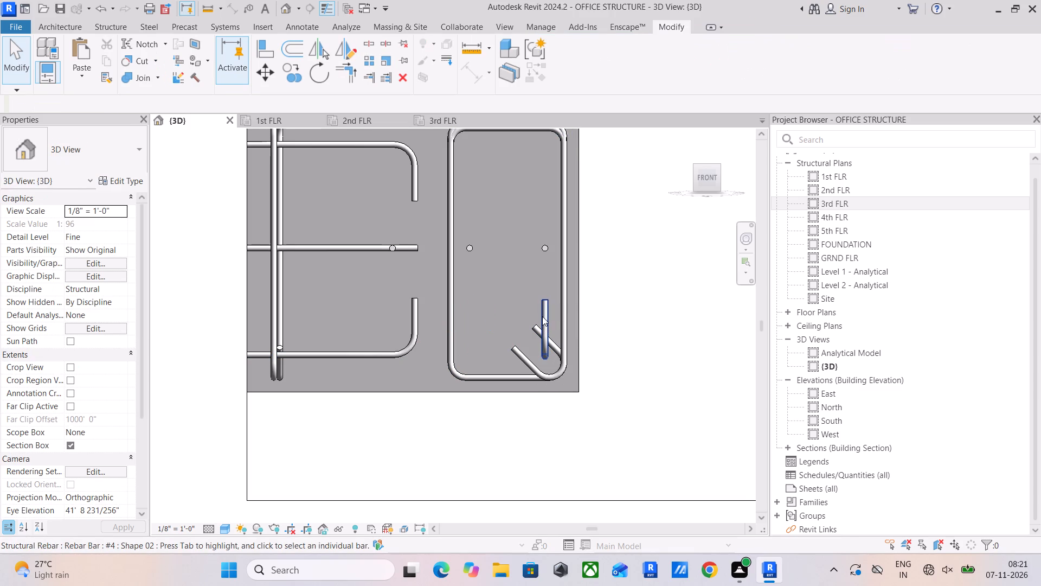
# Mirror a copy of the remaining lower #4 Shape 02 bar about the beam's centreline to its opposite side.
pyautogui.click(542, 316)
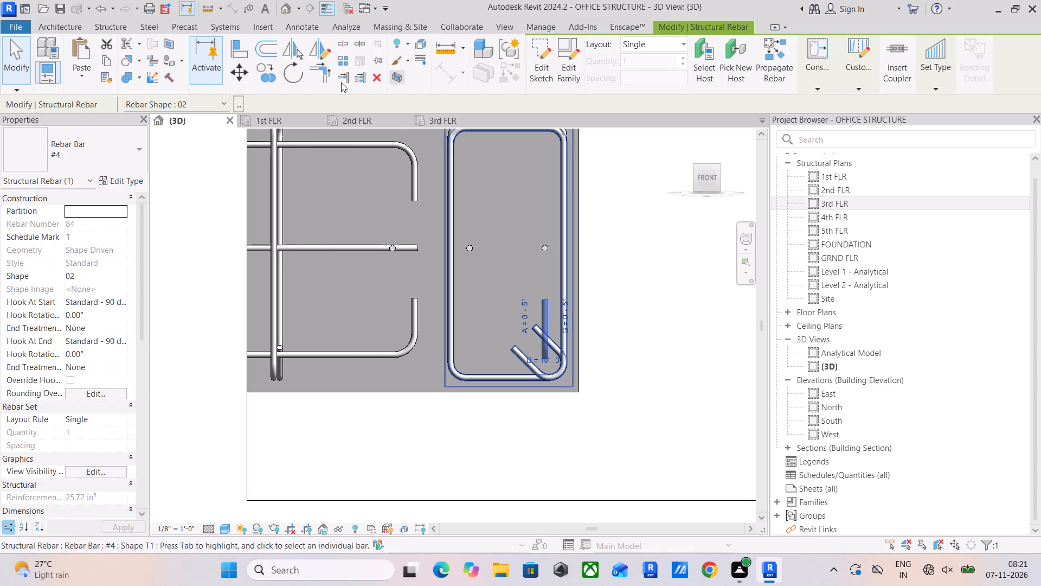
pyautogui.click(322, 46)
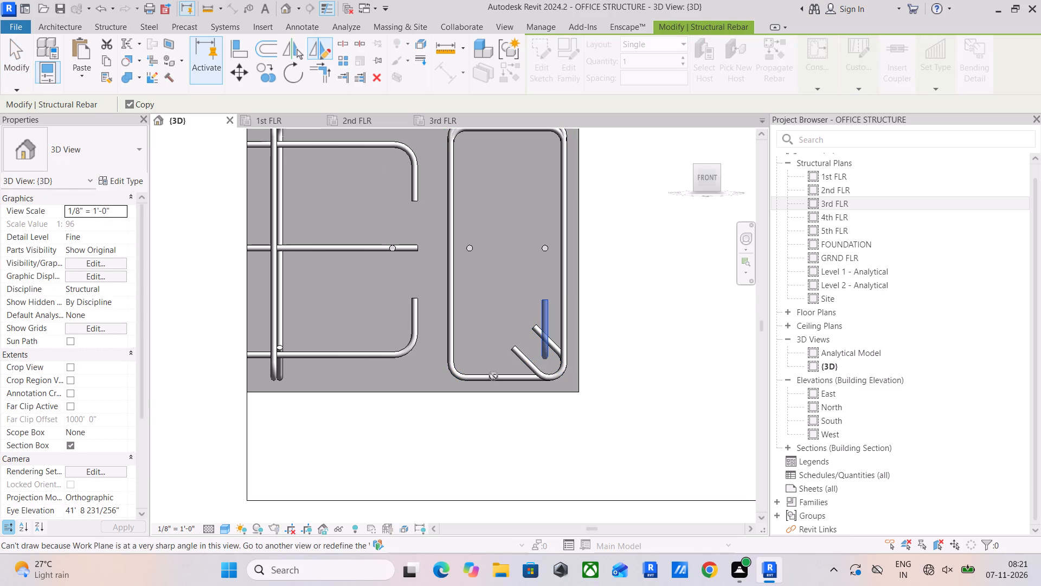
pyautogui.moveTo(709, 174); pyautogui.dragTo(709, 224)
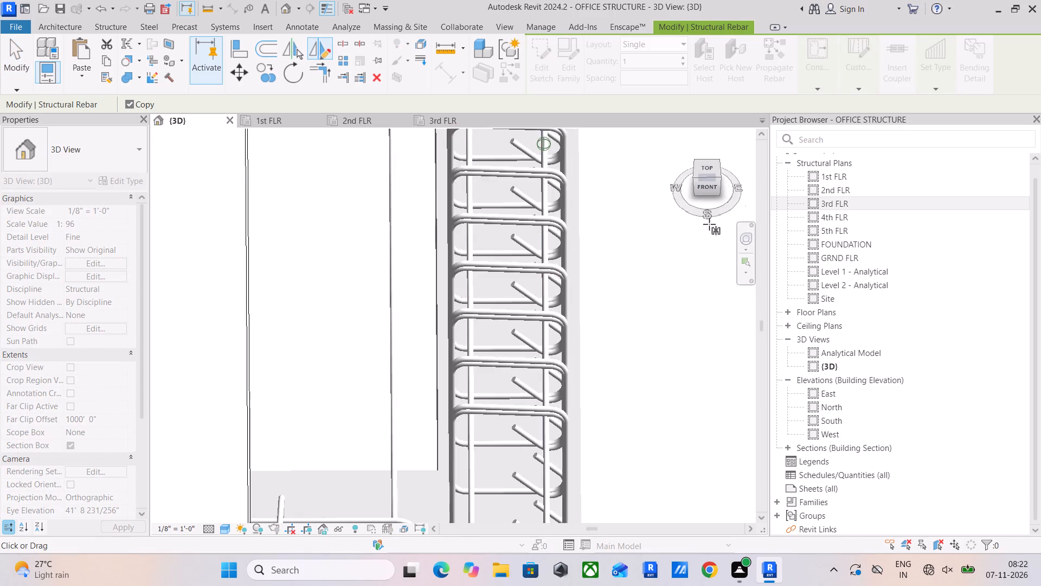
pyautogui.moveTo(709, 224); pyautogui.dragTo(709, 228)
pyautogui.click(705, 171)
pyautogui.scroll(5, 525, 290)
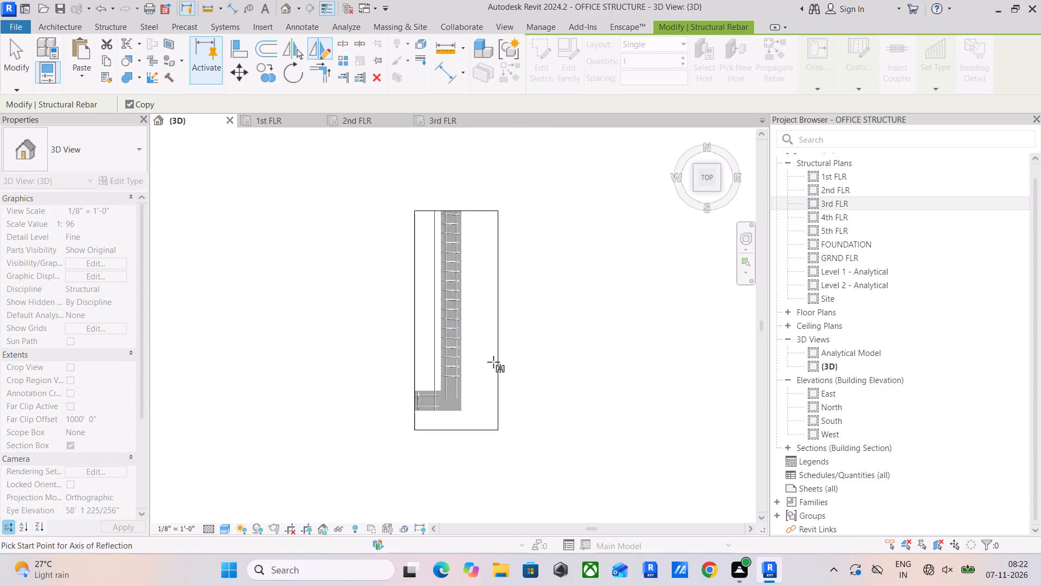
pyautogui.scroll(9, 458, 441)
pyautogui.scroll(3, 441, 356)
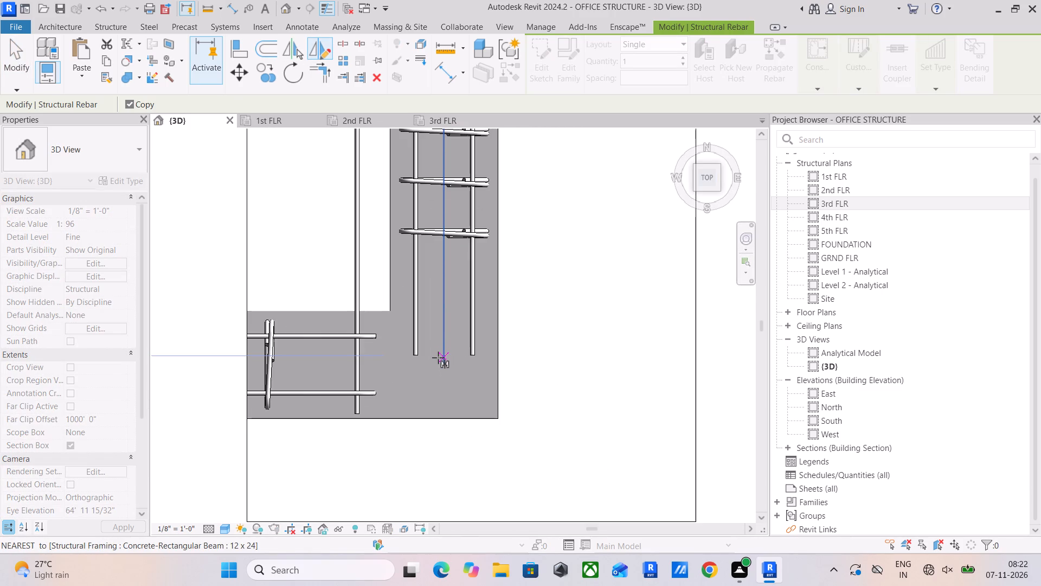
pyautogui.moveTo(438, 362); pyautogui.dragTo(438, 371)
pyautogui.click(442, 414)
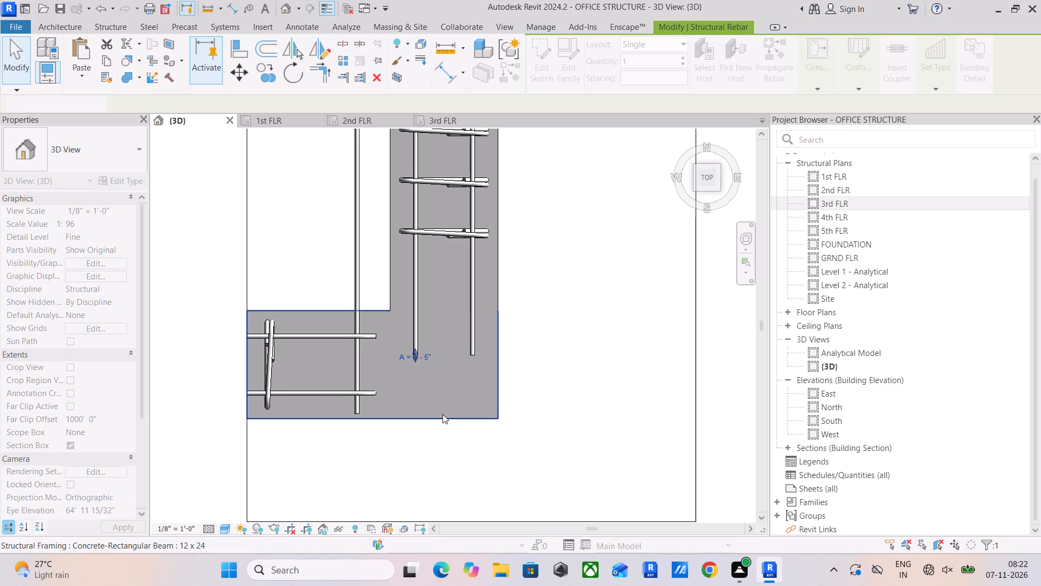
pyautogui.moveTo(453, 341); pyautogui.dragTo(465, 395, button='middle')
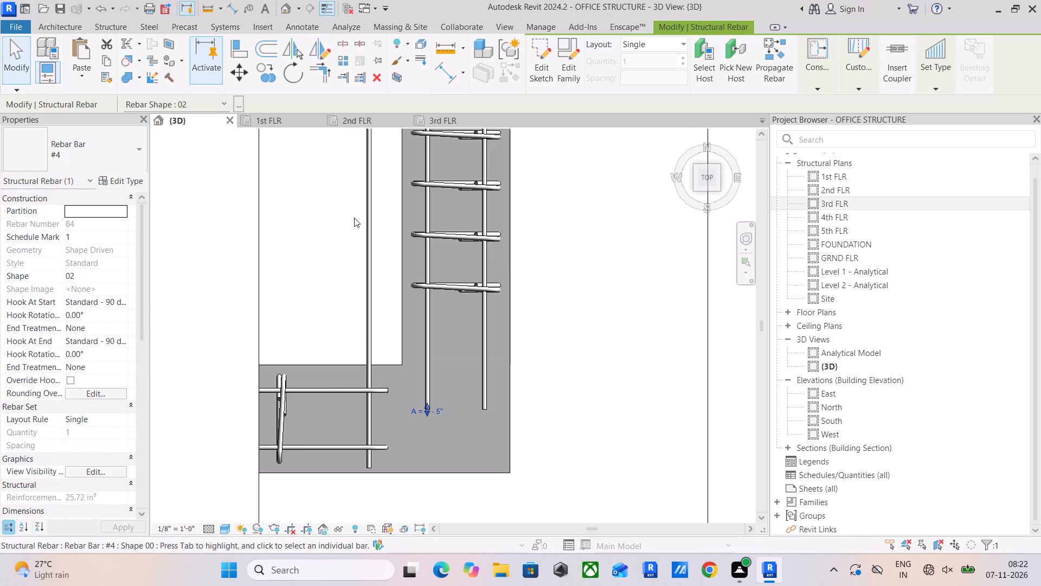
# Examine the beam's reinforcement in front view, comparing the lower #4 Shape 02 bars on both sides of the stirrups.
pyautogui.scroll(-3, 451, 349)
pyautogui.scroll(1, 451, 349)
pyautogui.moveTo(451, 349); pyautogui.dragTo(453, 284, button='middle')
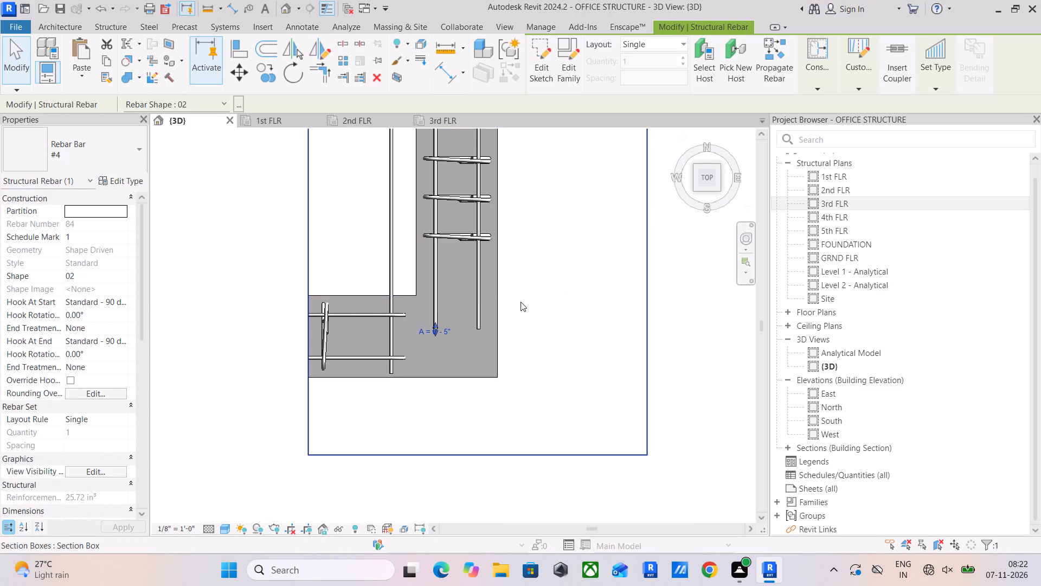
pyautogui.moveTo(706, 181); pyautogui.dragTo(704, 148)
pyautogui.click(707, 189)
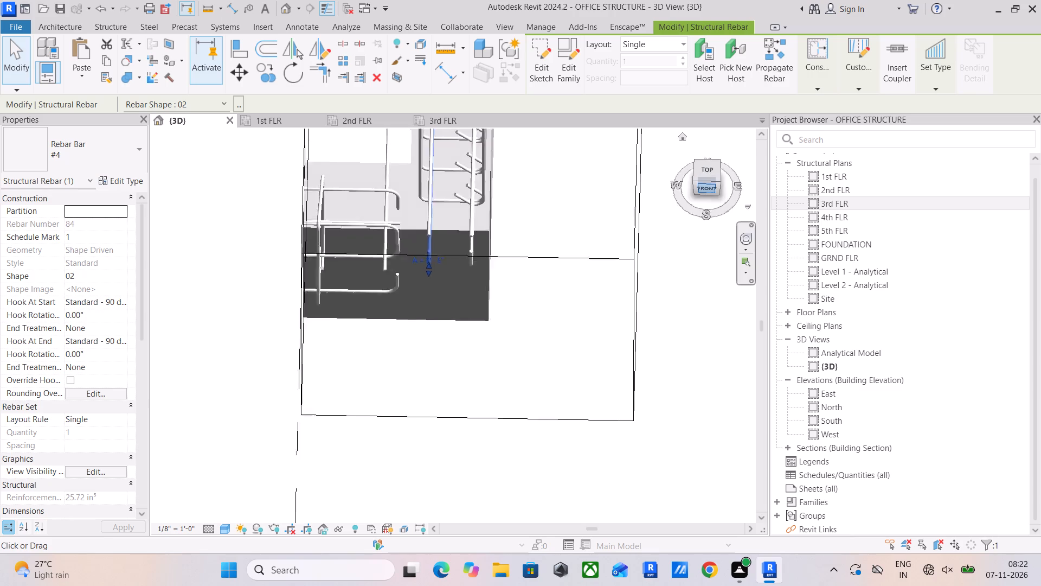
pyautogui.scroll(5, 467, 301)
pyautogui.scroll(4, 455, 348)
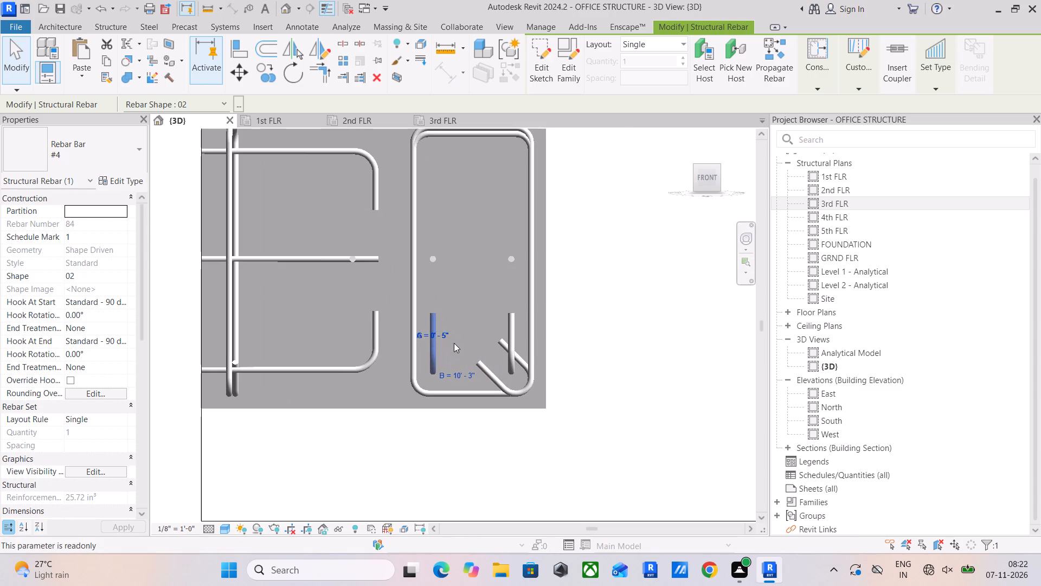
pyautogui.moveTo(468, 330); pyautogui.dragTo(475, 396, button='middle')
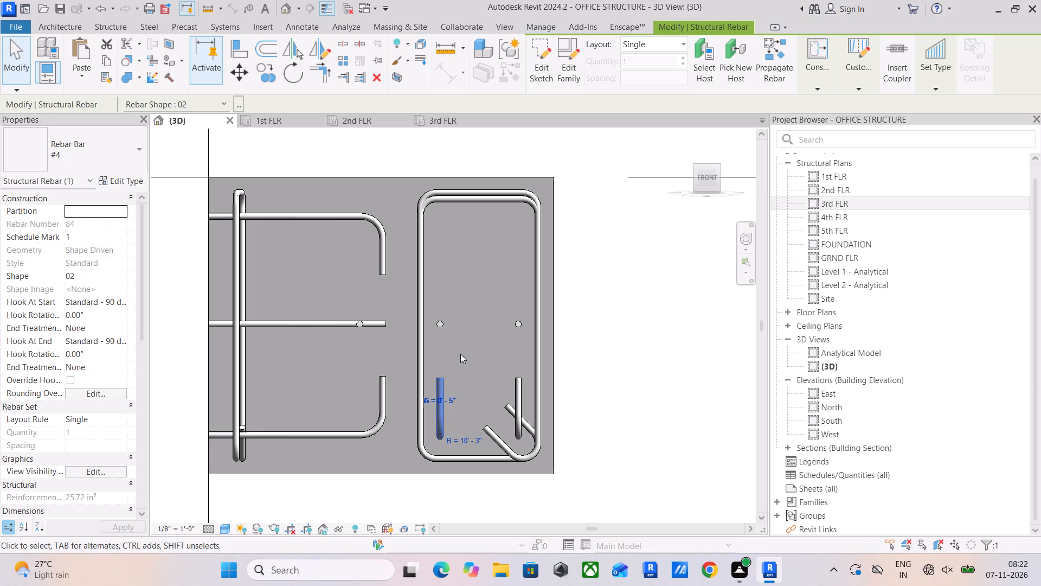
pyautogui.click(597, 322)
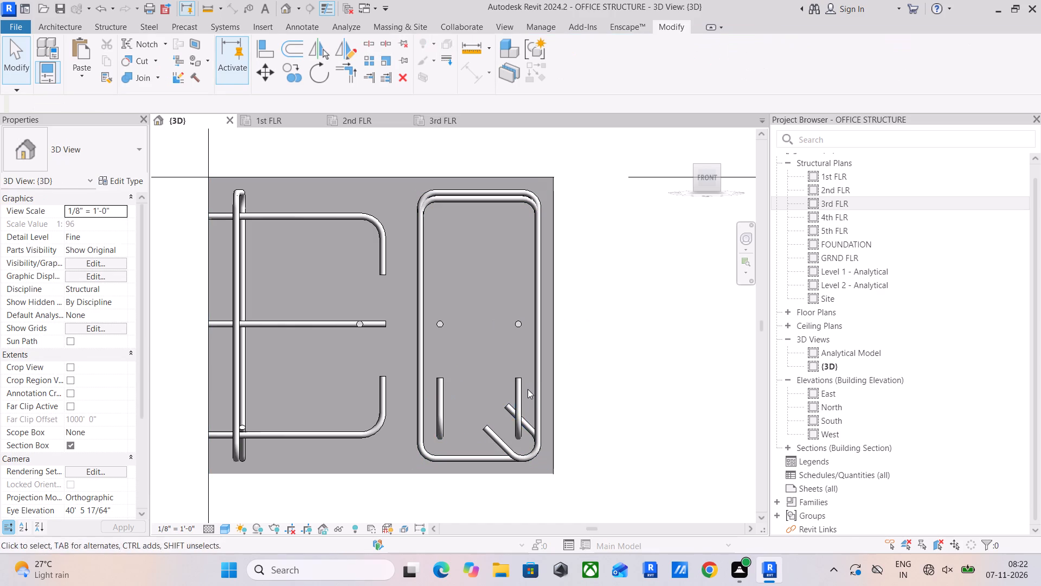
pyautogui.click(525, 384)
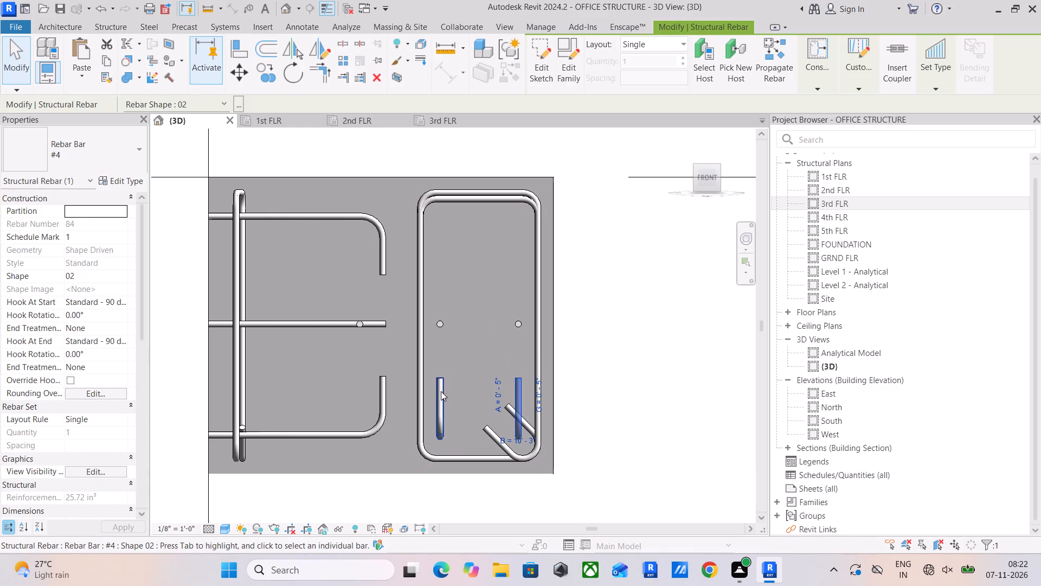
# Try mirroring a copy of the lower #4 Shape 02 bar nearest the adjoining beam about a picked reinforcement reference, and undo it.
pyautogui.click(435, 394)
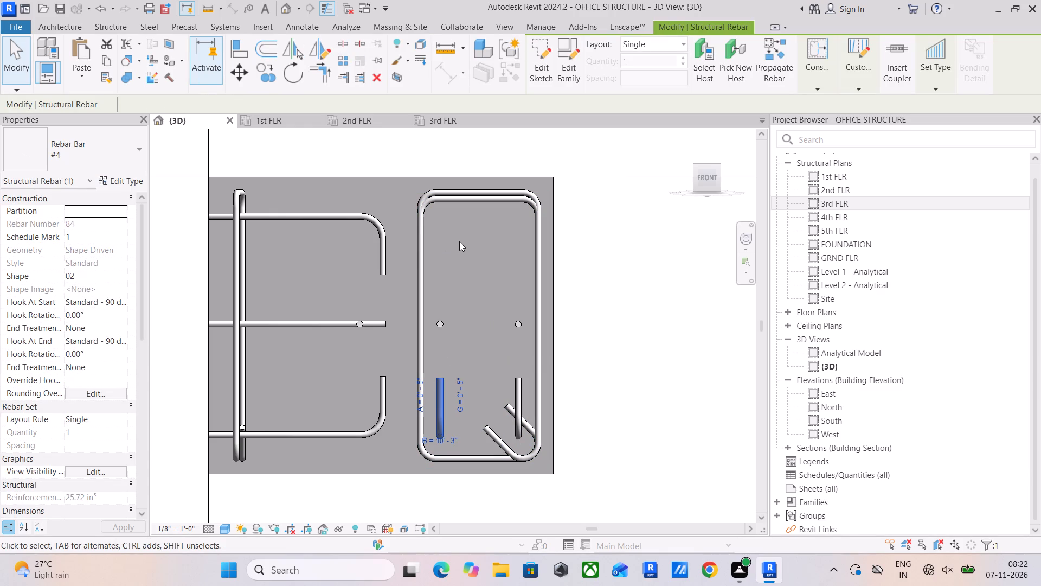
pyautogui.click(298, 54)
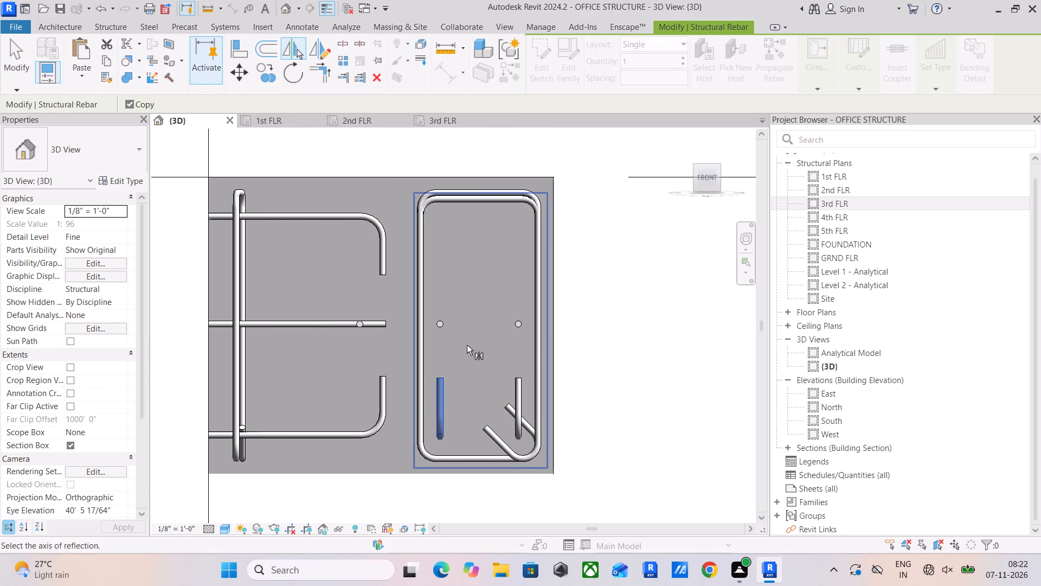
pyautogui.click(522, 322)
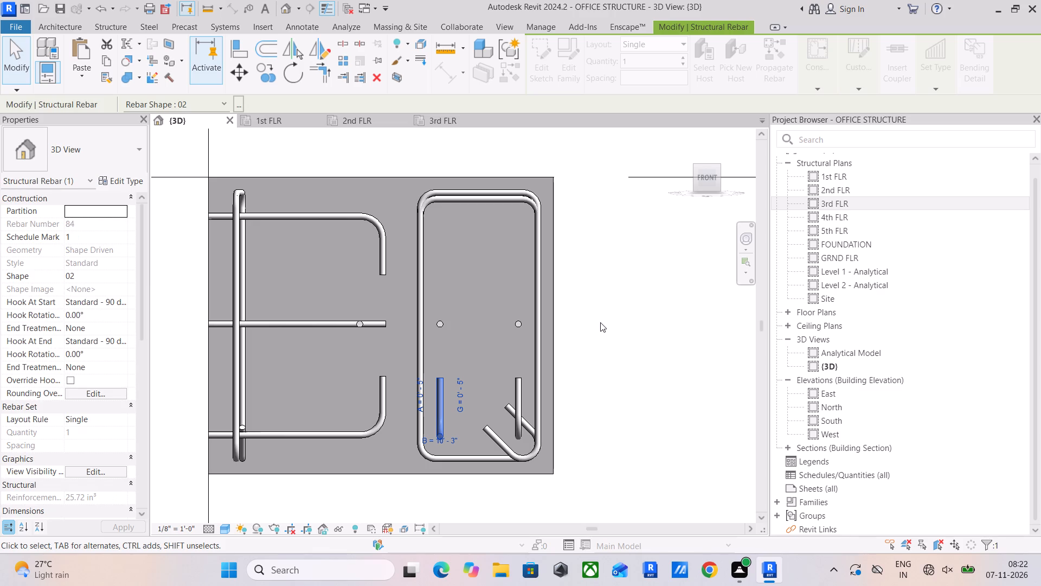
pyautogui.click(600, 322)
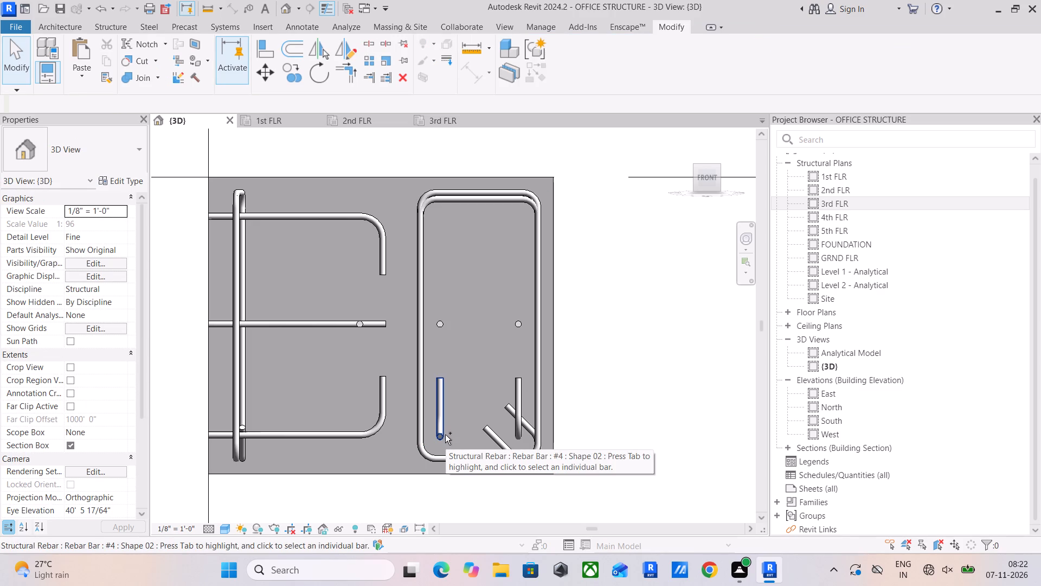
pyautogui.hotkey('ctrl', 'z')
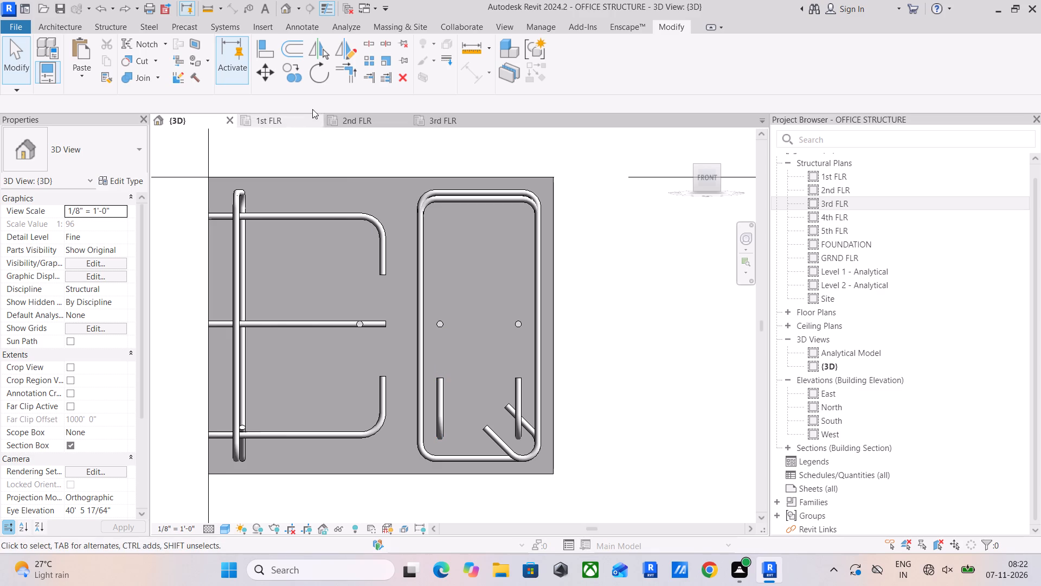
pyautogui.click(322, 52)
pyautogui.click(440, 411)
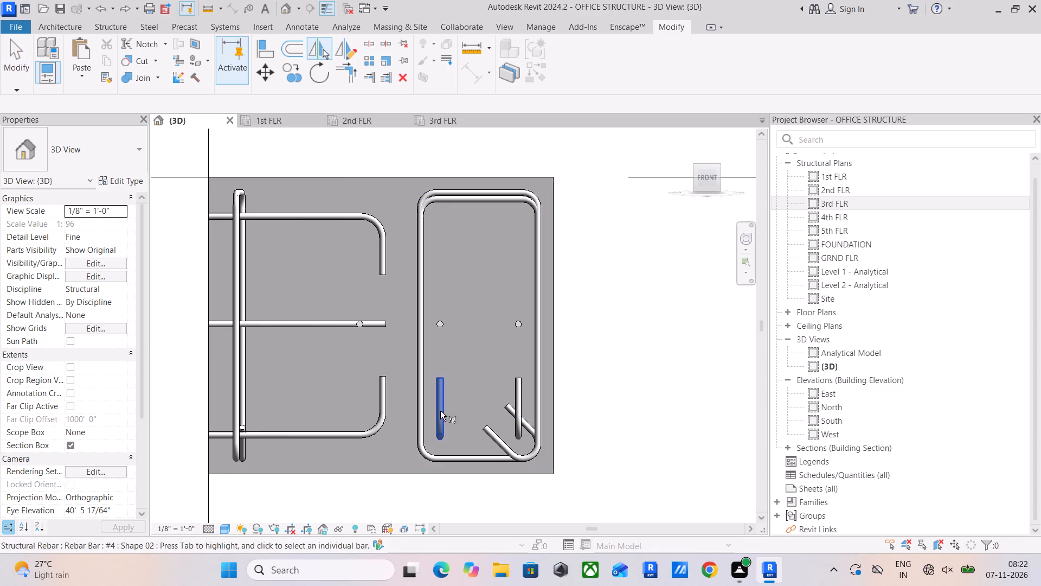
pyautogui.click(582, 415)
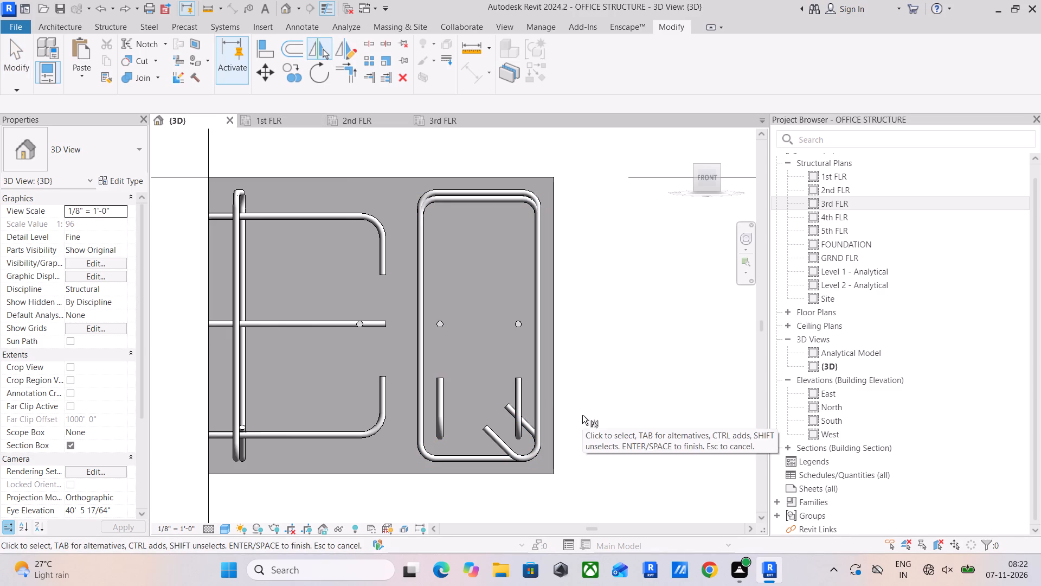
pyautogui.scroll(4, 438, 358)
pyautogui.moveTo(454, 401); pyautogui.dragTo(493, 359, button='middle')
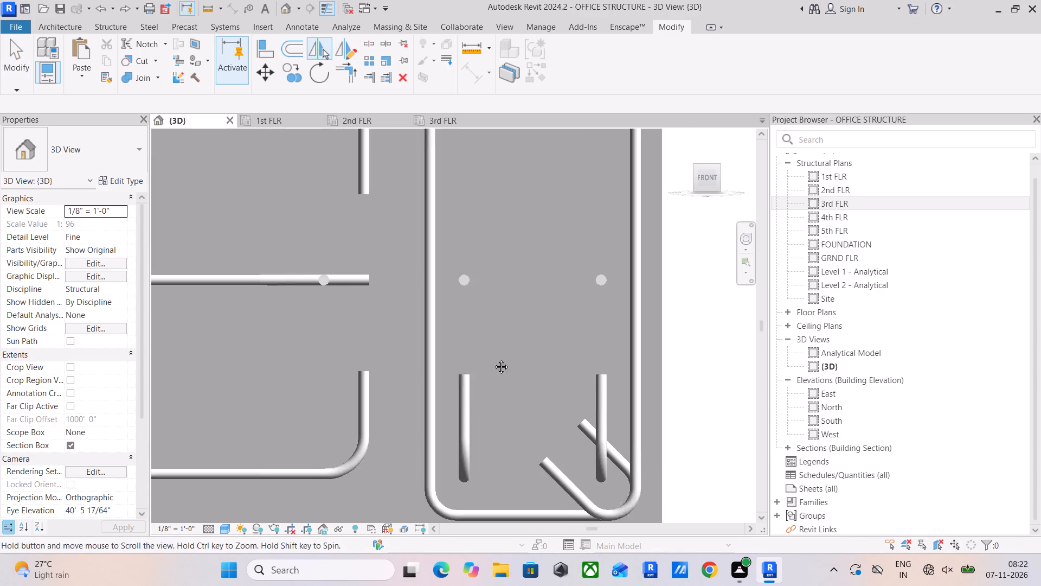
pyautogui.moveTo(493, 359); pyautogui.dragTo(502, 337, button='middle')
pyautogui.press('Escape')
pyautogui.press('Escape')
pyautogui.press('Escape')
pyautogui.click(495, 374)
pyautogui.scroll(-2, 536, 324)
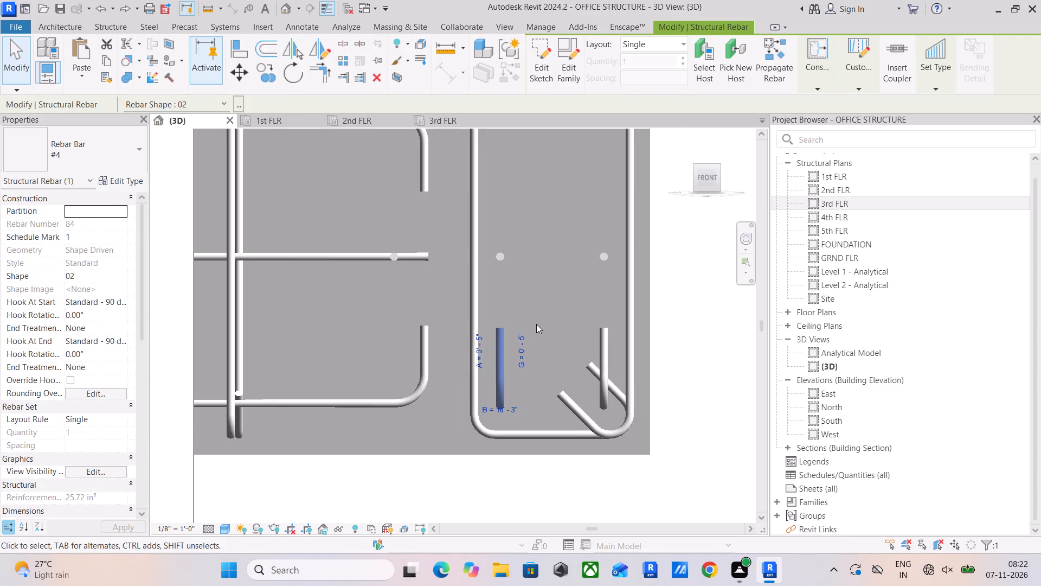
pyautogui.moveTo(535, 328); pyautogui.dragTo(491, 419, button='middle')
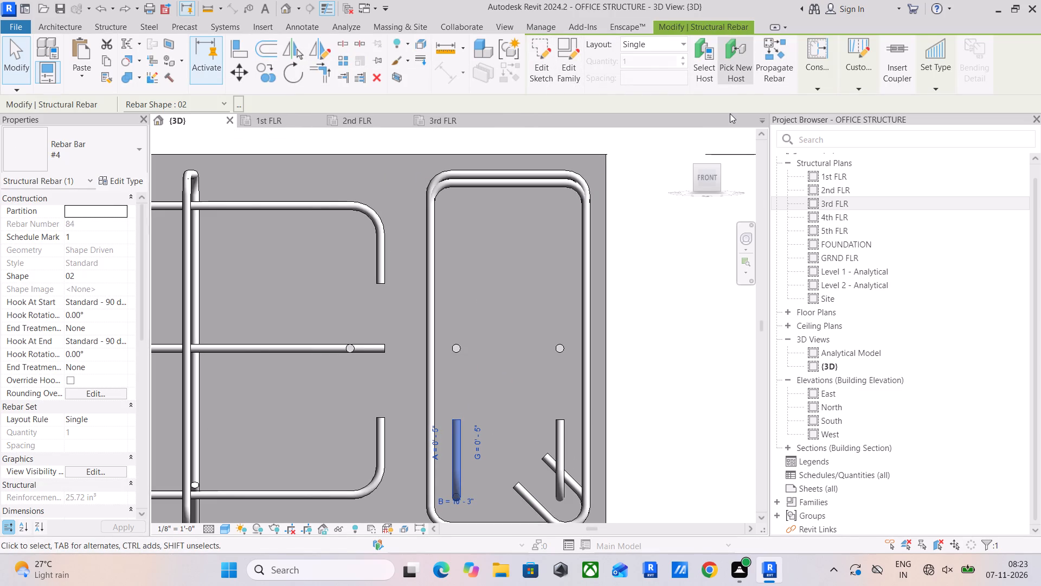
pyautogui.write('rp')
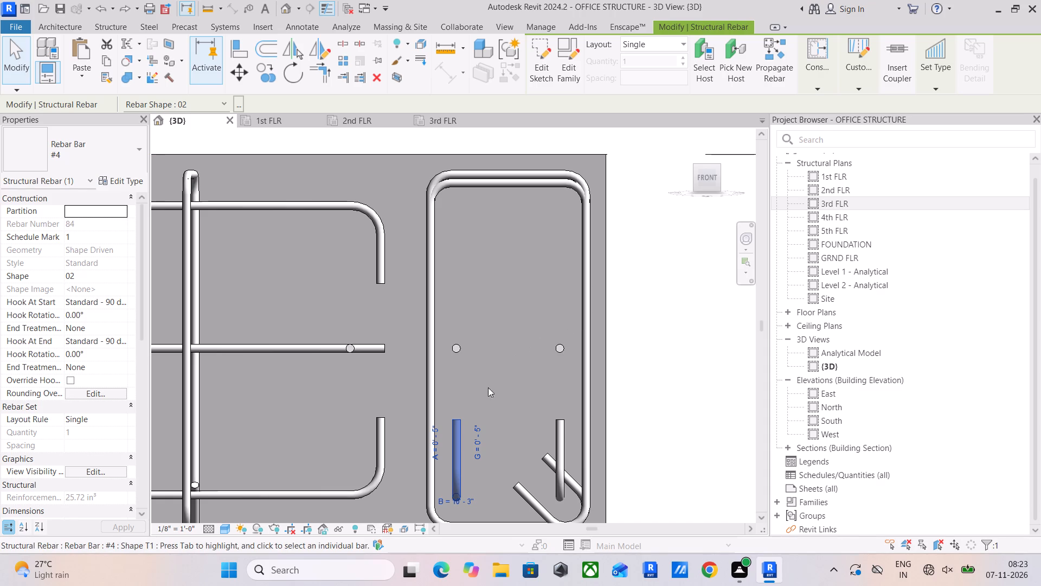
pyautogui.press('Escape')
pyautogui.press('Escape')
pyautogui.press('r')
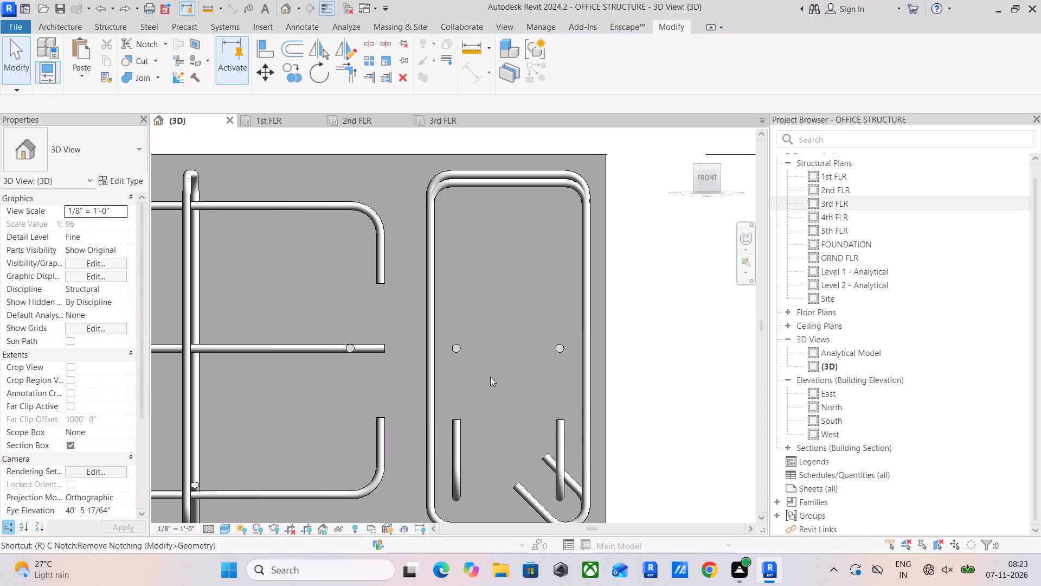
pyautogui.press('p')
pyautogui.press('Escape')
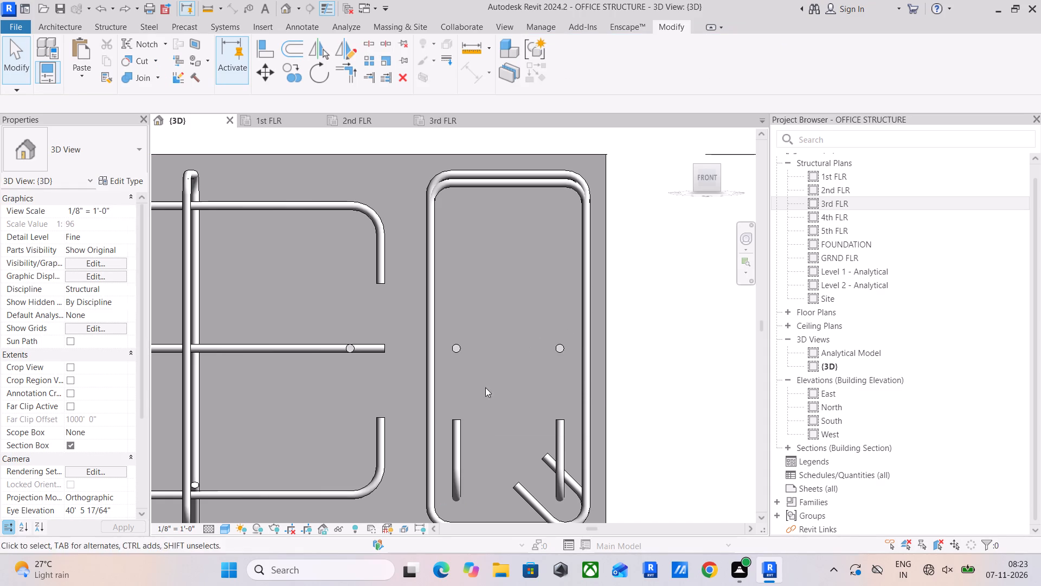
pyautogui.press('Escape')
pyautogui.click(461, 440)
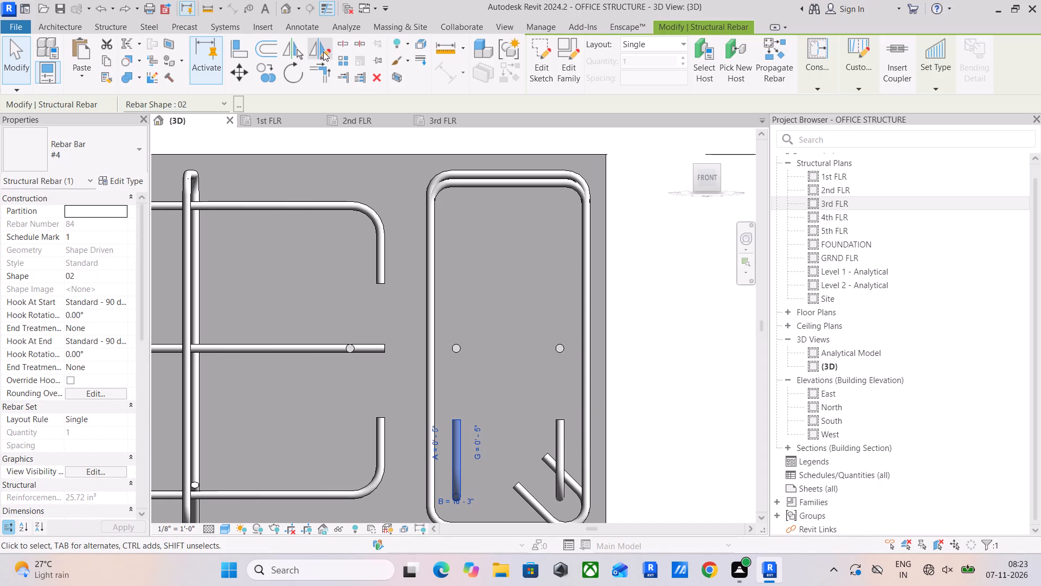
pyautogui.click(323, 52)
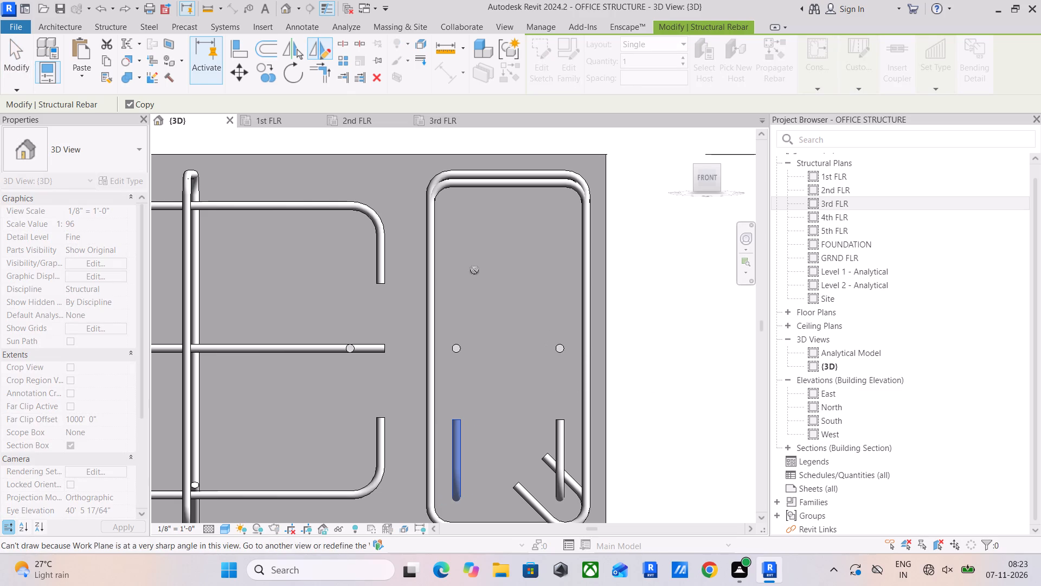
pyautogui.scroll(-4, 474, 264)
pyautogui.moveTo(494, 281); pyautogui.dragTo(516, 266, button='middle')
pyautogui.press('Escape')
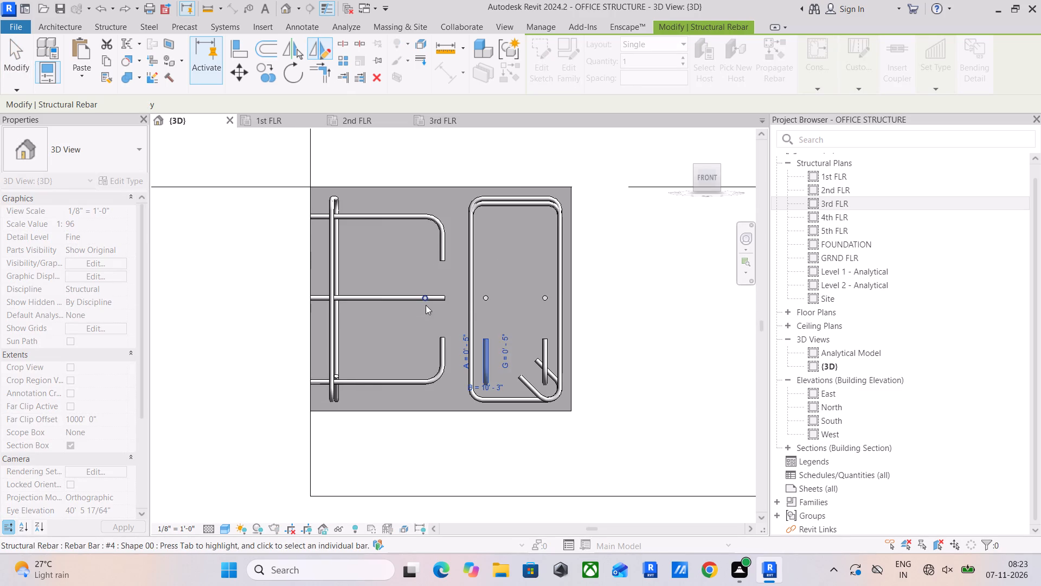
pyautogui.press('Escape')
# Delete the stray mid-height #4 Shape 00 bar lying outside the stirrups, among the adjoining beam's bar ends.
pyautogui.click(426, 296)
pyautogui.scroll(4, 428, 300)
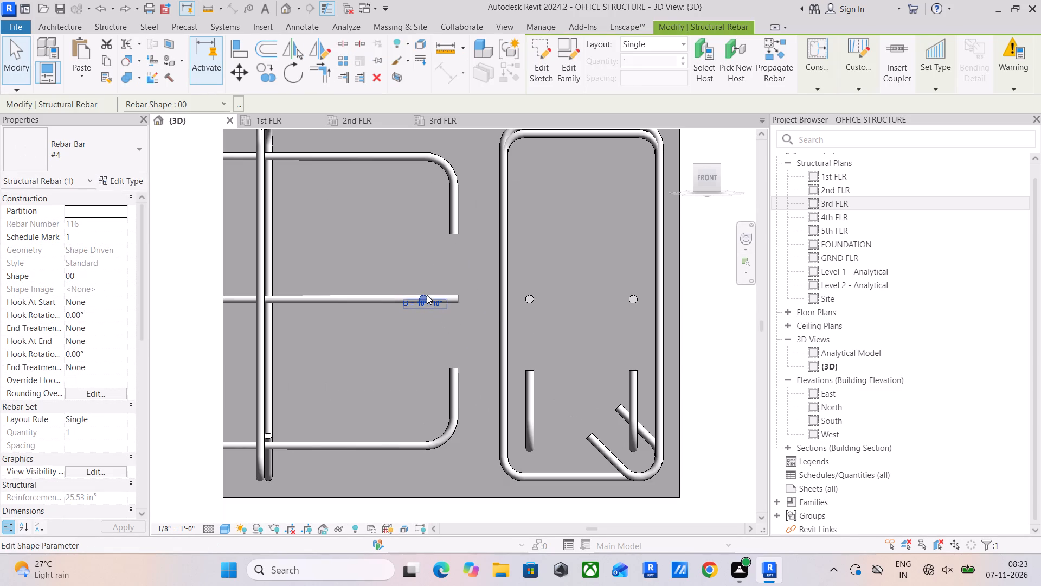
pyautogui.press('Delete')
# Delete the mid-height #4 Shape 00 bar inside the stirrups on the side nearest the adjoining beam.
pyautogui.click(531, 296)
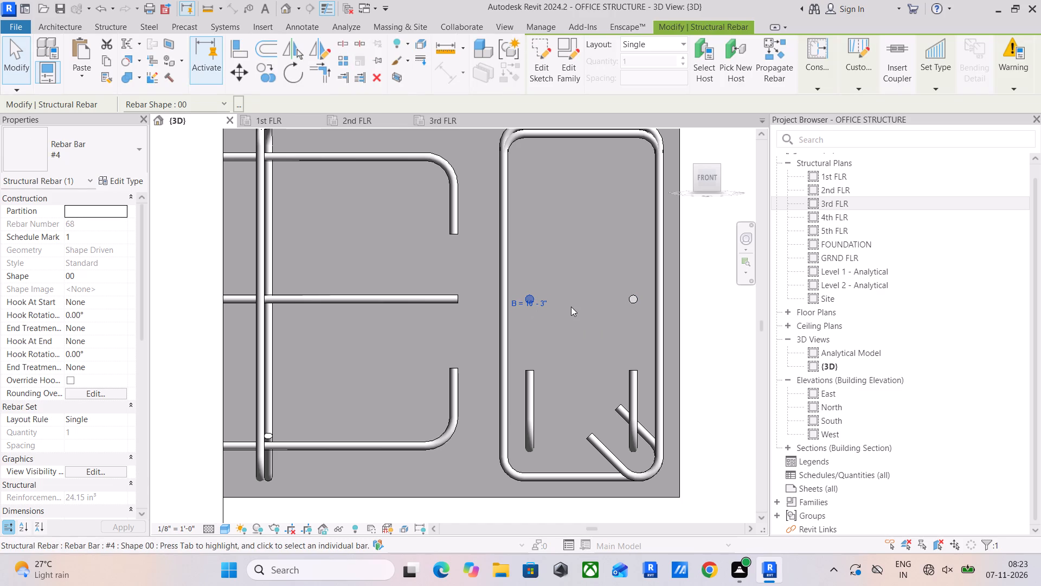
pyautogui.press('Delete')
# Mirror a copy of the remaining mid-height #4 Shape 00 bar to its opposite side, drawing the axis along the beam's centreline in top view.
pyautogui.click(634, 297)
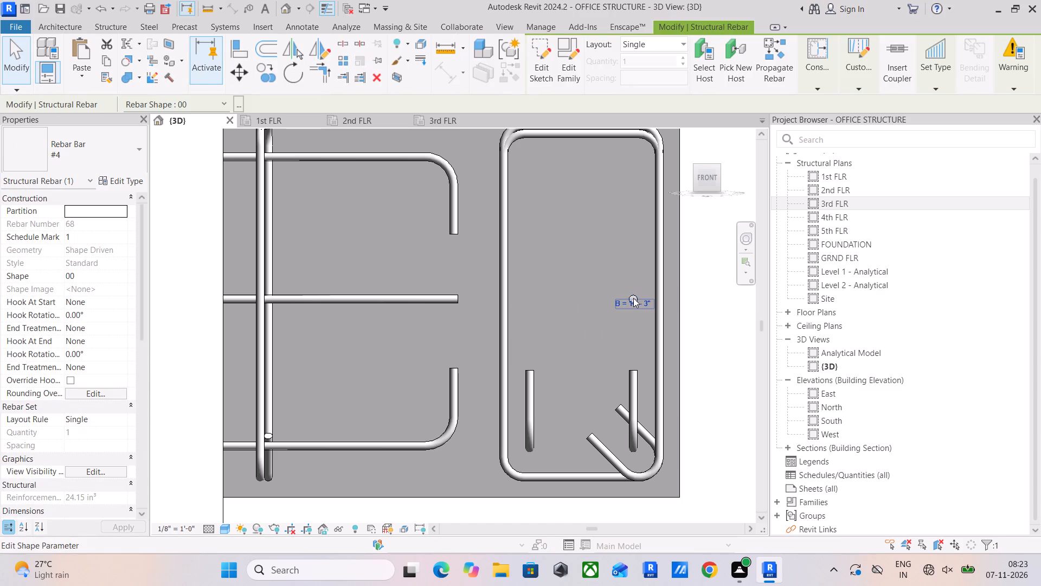
pyautogui.click(317, 54)
pyautogui.moveTo(703, 169); pyautogui.dragTo(706, 217)
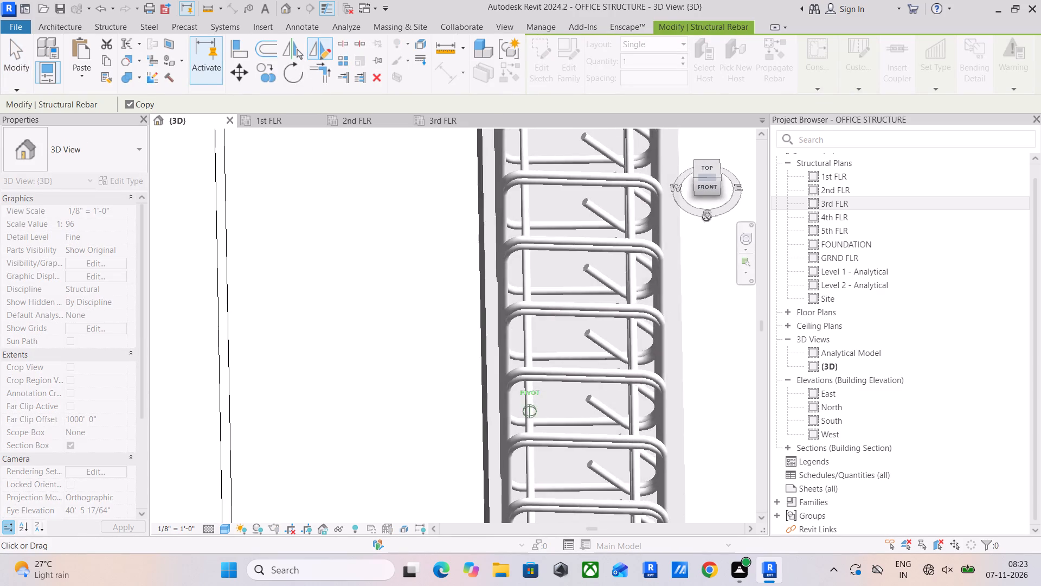
pyautogui.moveTo(706, 217); pyautogui.dragTo(707, 217)
pyautogui.click(711, 165)
pyautogui.scroll(5, 481, 384)
pyautogui.scroll(3, 458, 443)
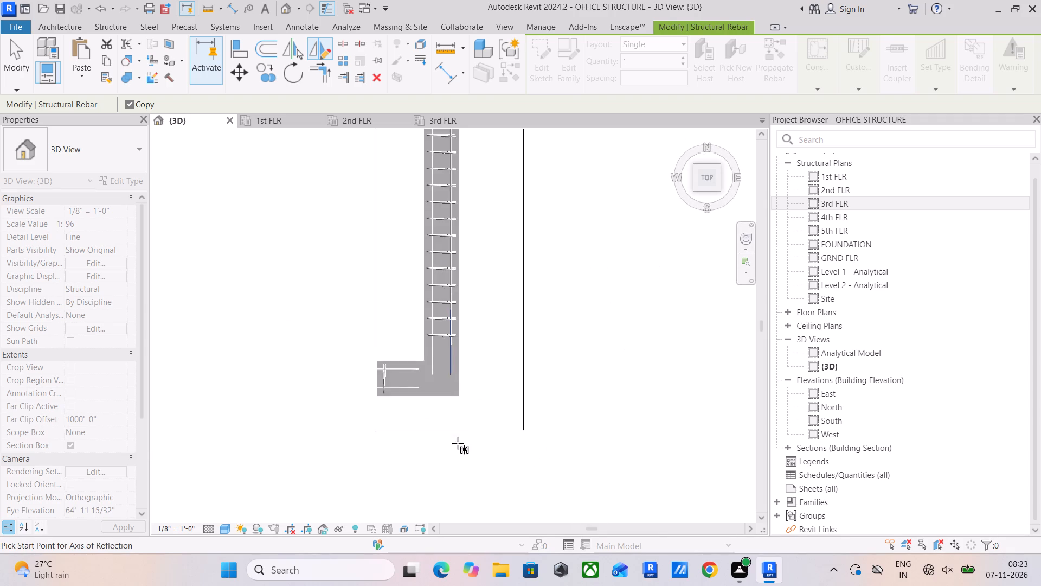
pyautogui.scroll(2, 458, 443)
pyautogui.moveTo(434, 354); pyautogui.dragTo(432, 363)
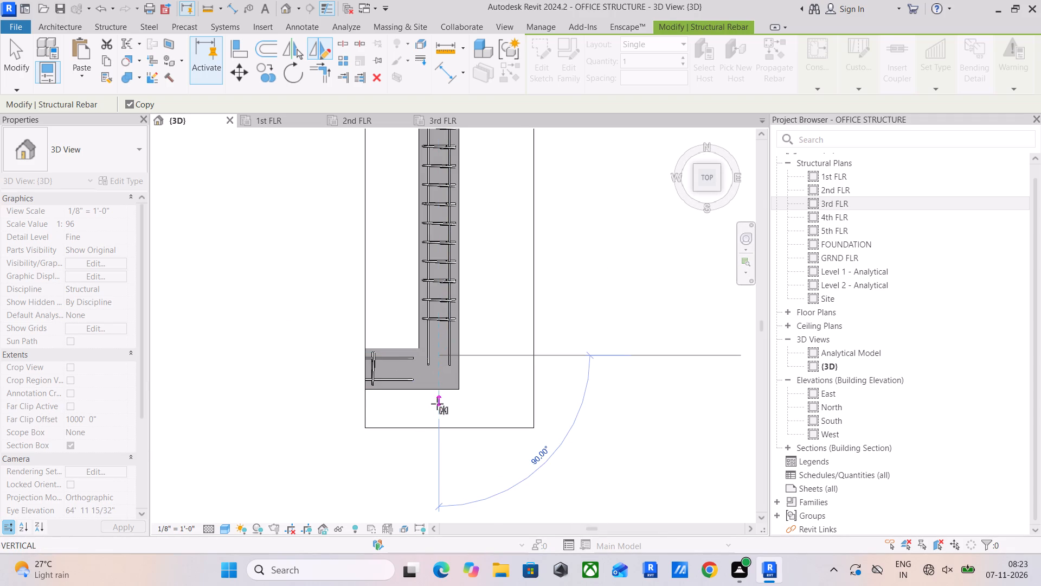
pyautogui.click(437, 404)
pyautogui.press('Escape')
pyautogui.press('Escape')
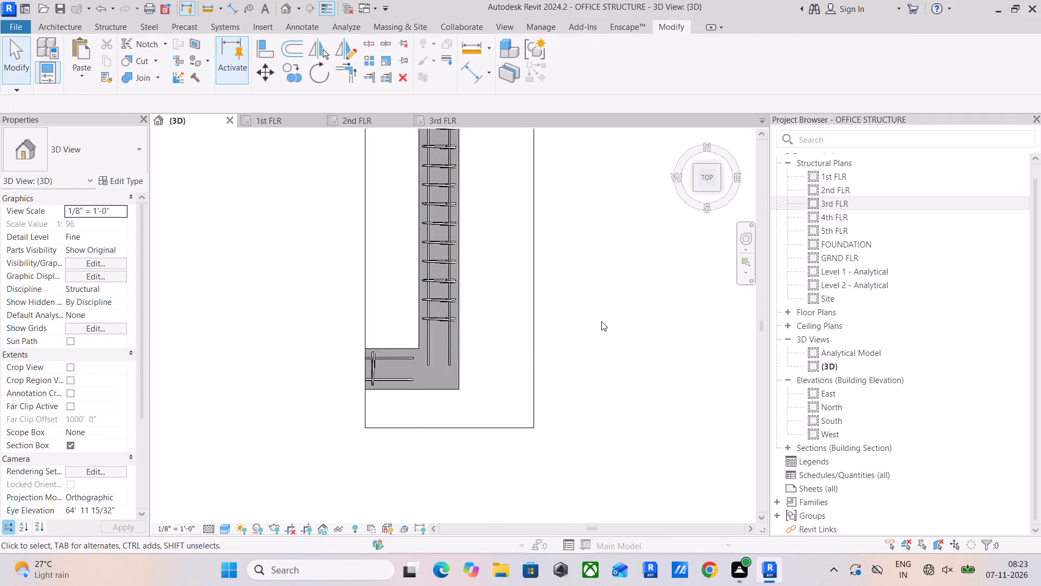
# Delete the duplicate #4 Shape 00 bar overlapping the mid-height bar inside the stirrups on the side away from the adjoining beam.
pyautogui.click(703, 174)
pyautogui.scroll(5, 449, 302)
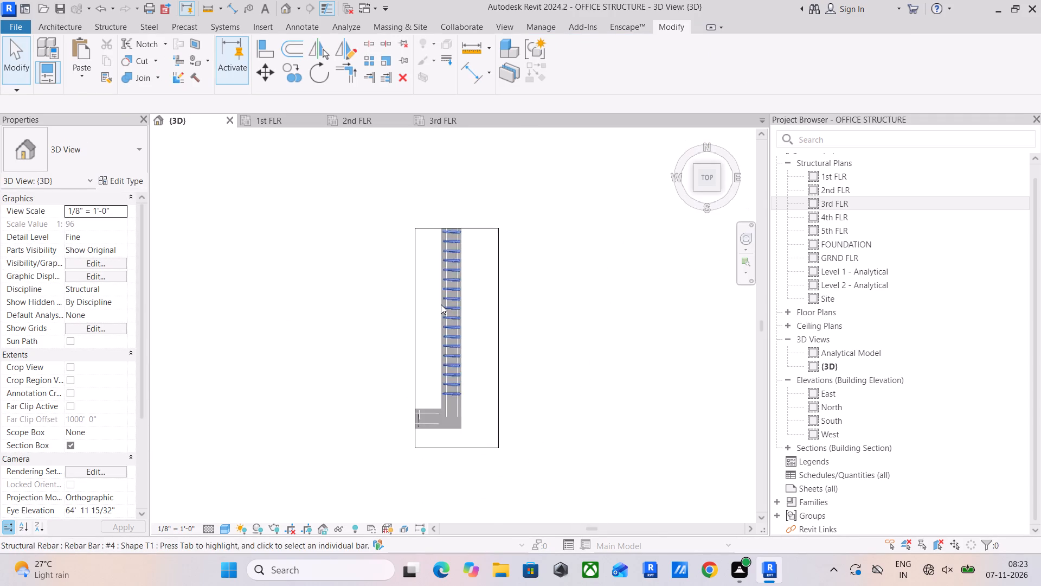
pyautogui.scroll(5, 438, 356)
pyautogui.click(457, 328)
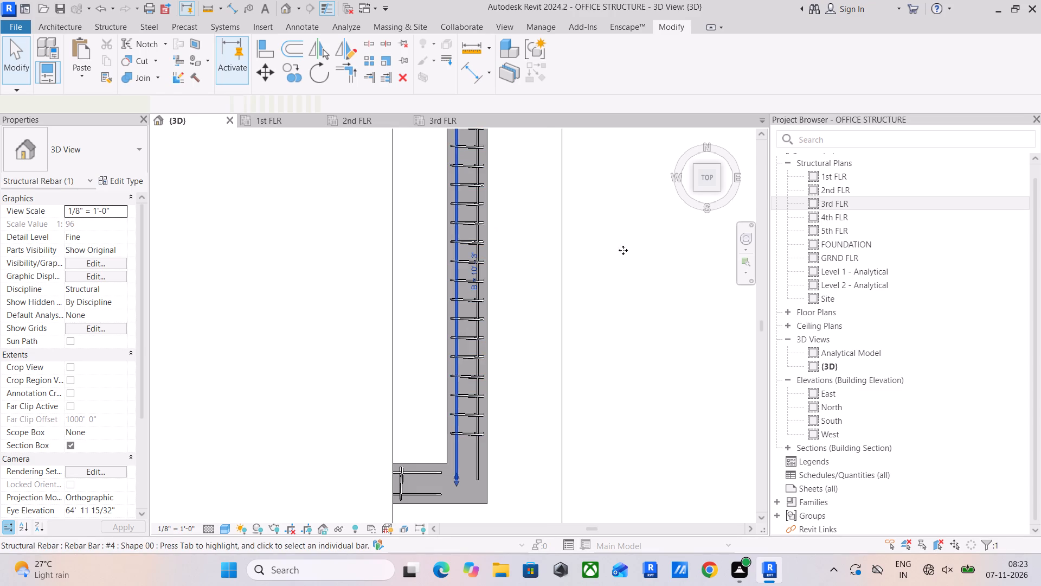
pyautogui.moveTo(709, 180); pyautogui.dragTo(709, 156)
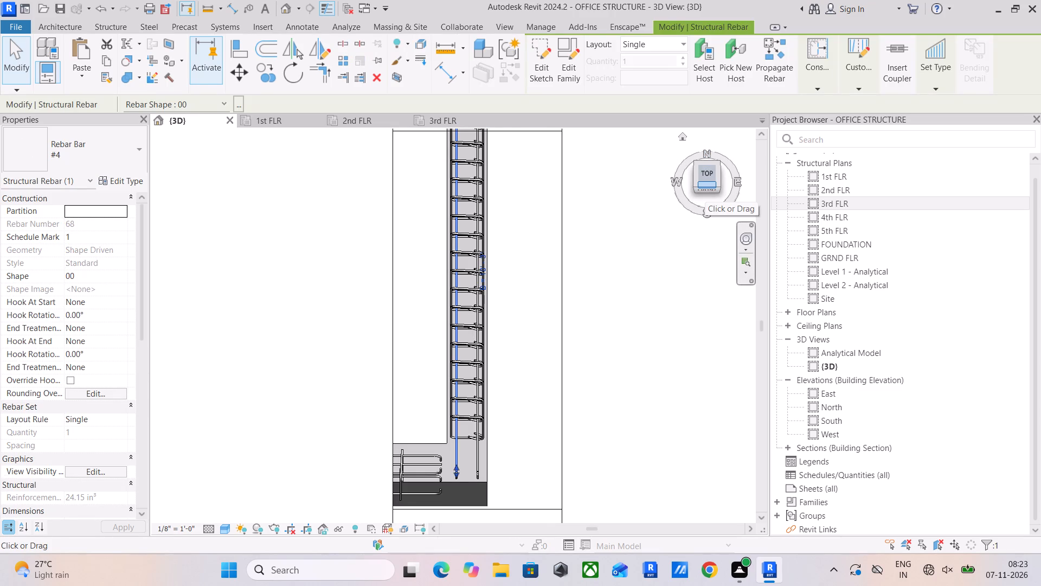
pyautogui.click(705, 188)
pyautogui.click(705, 186)
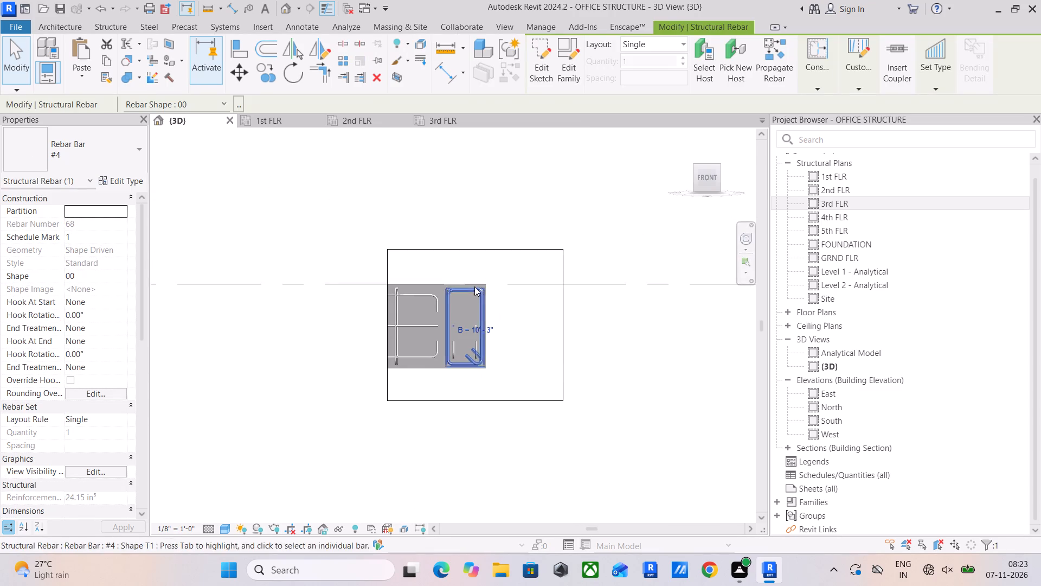
pyautogui.scroll(5, 474, 286)
pyautogui.scroll(4, 477, 353)
pyautogui.click(511, 301)
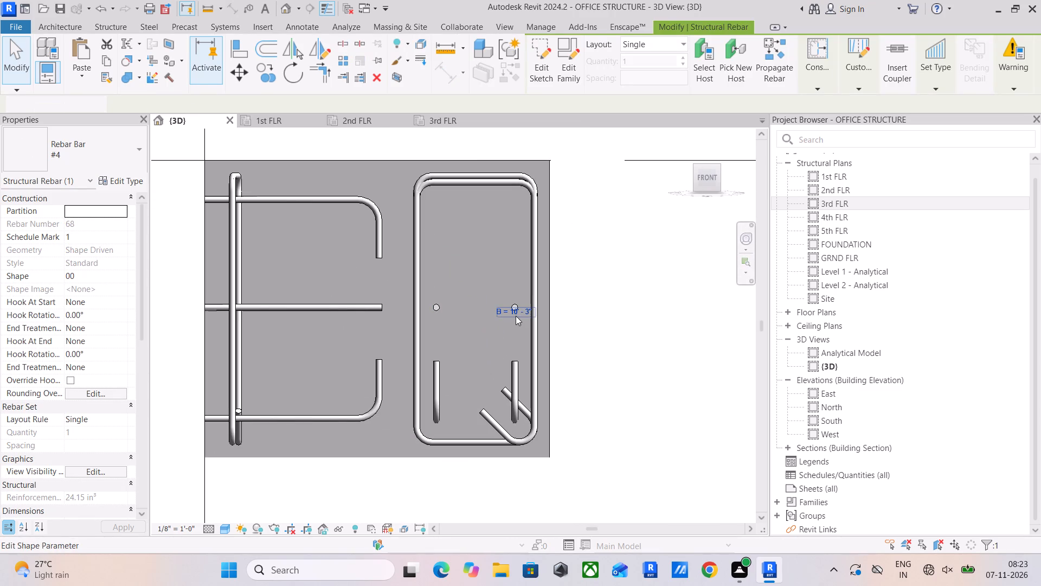
pyautogui.press('Delete')
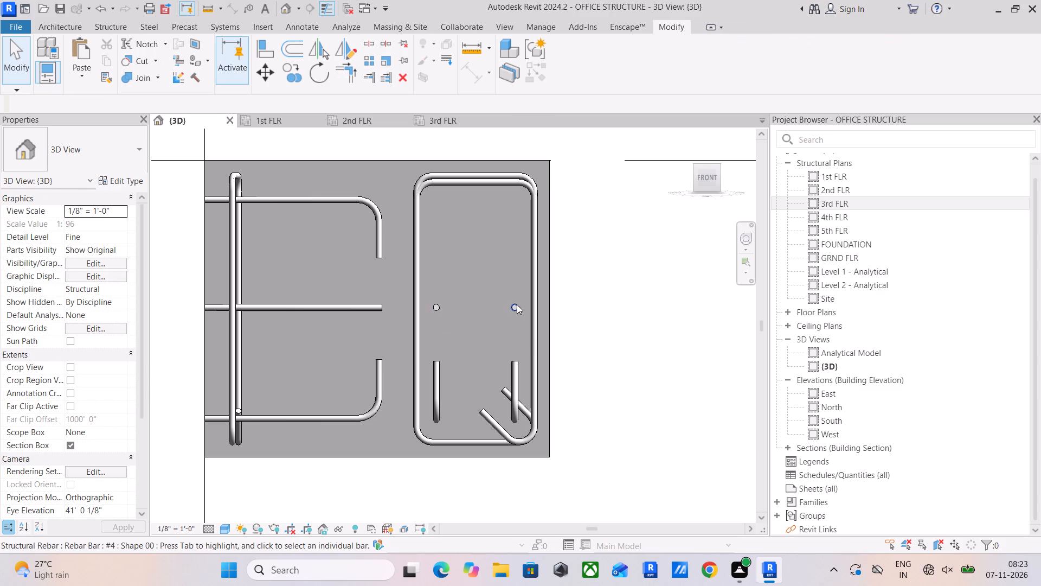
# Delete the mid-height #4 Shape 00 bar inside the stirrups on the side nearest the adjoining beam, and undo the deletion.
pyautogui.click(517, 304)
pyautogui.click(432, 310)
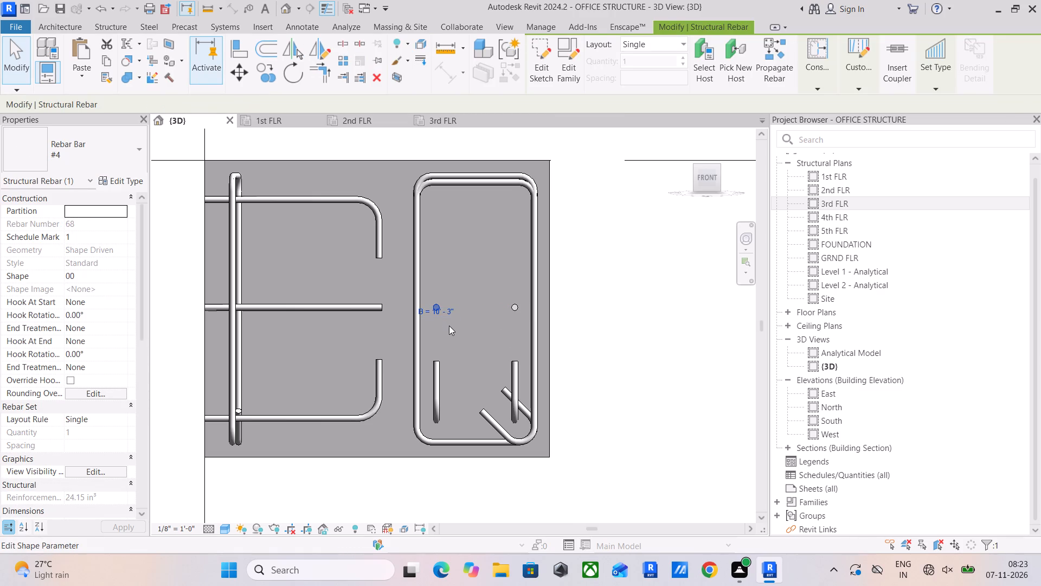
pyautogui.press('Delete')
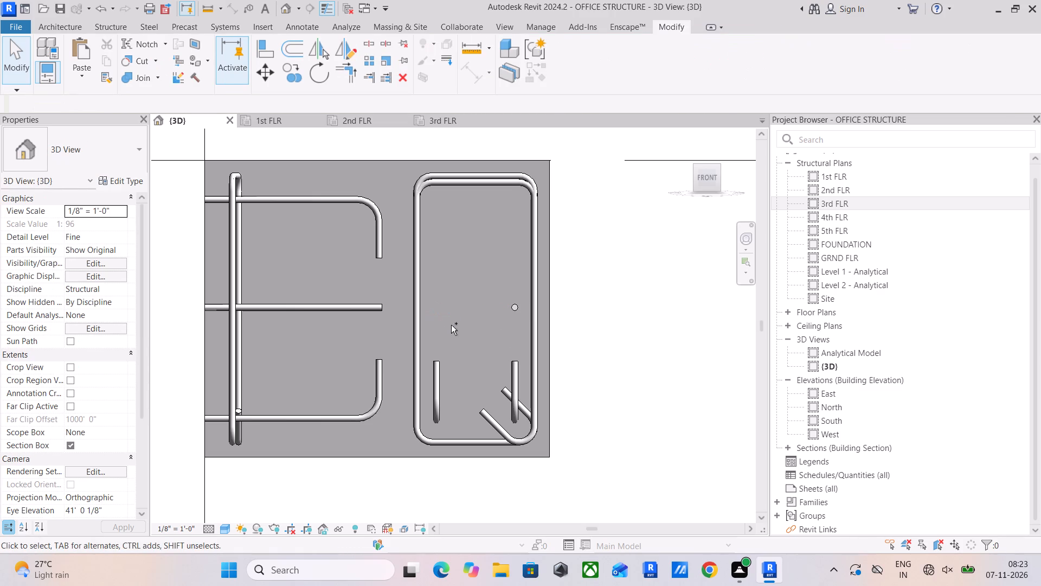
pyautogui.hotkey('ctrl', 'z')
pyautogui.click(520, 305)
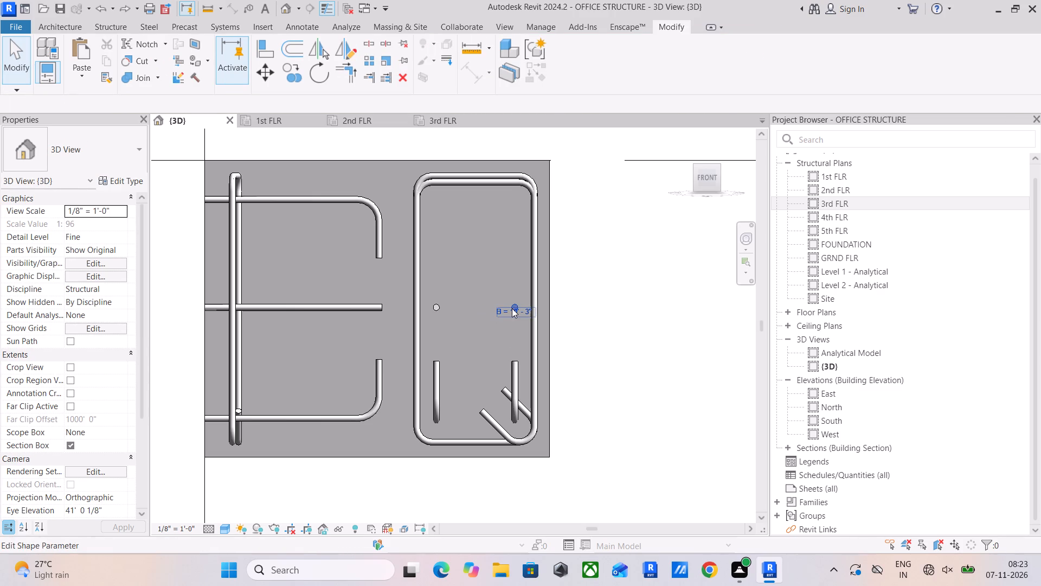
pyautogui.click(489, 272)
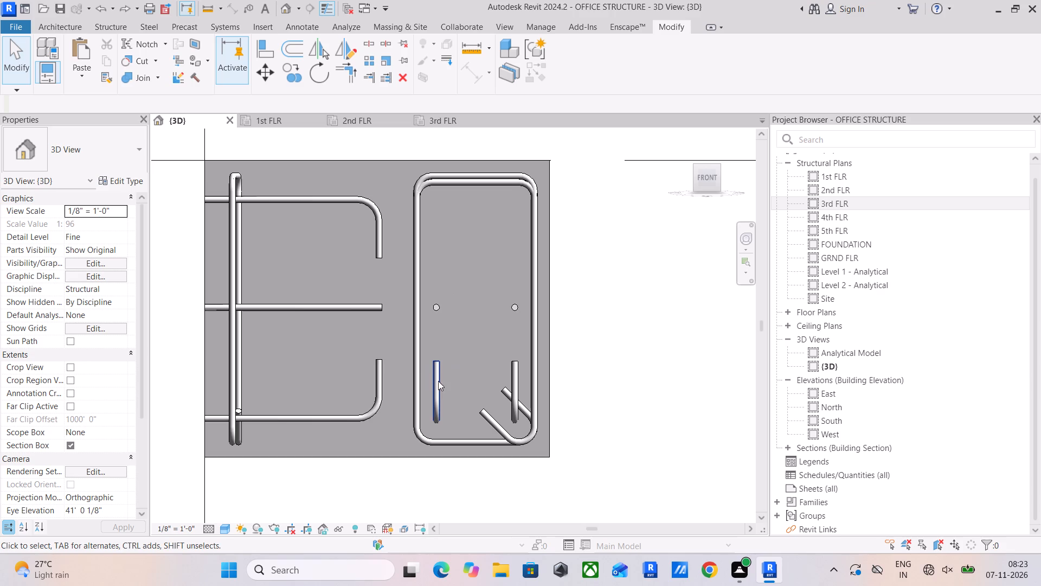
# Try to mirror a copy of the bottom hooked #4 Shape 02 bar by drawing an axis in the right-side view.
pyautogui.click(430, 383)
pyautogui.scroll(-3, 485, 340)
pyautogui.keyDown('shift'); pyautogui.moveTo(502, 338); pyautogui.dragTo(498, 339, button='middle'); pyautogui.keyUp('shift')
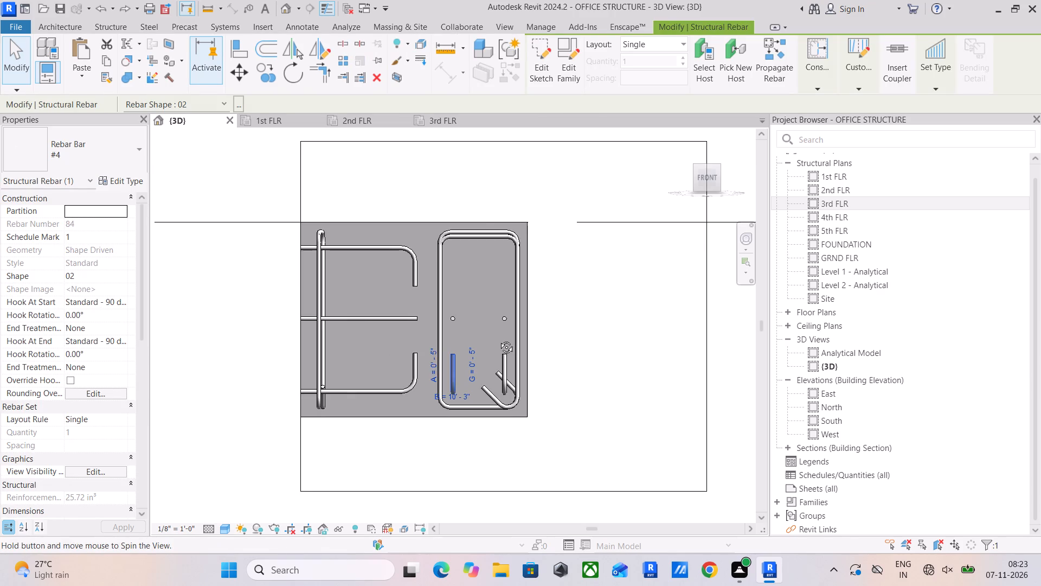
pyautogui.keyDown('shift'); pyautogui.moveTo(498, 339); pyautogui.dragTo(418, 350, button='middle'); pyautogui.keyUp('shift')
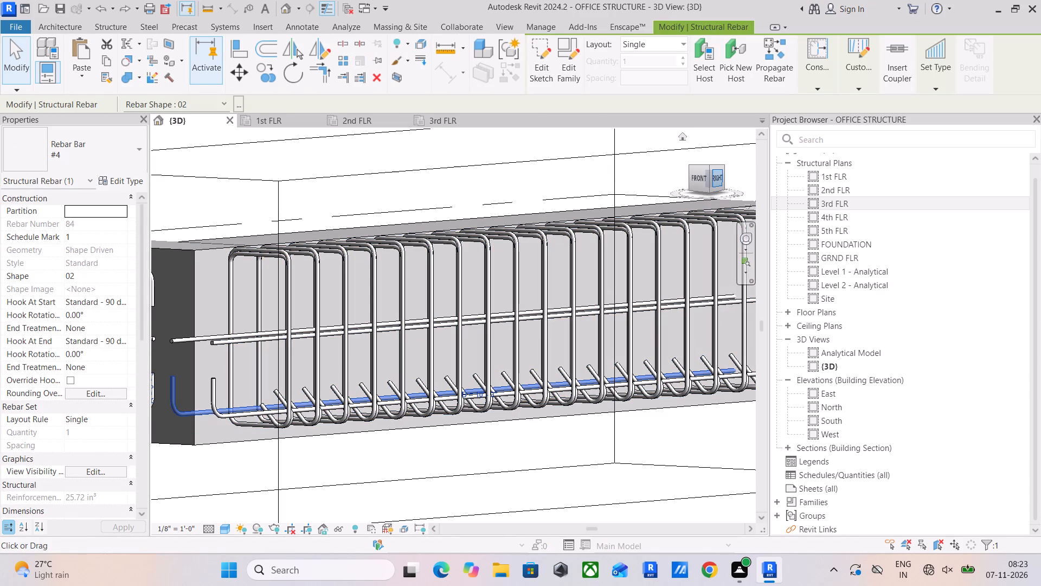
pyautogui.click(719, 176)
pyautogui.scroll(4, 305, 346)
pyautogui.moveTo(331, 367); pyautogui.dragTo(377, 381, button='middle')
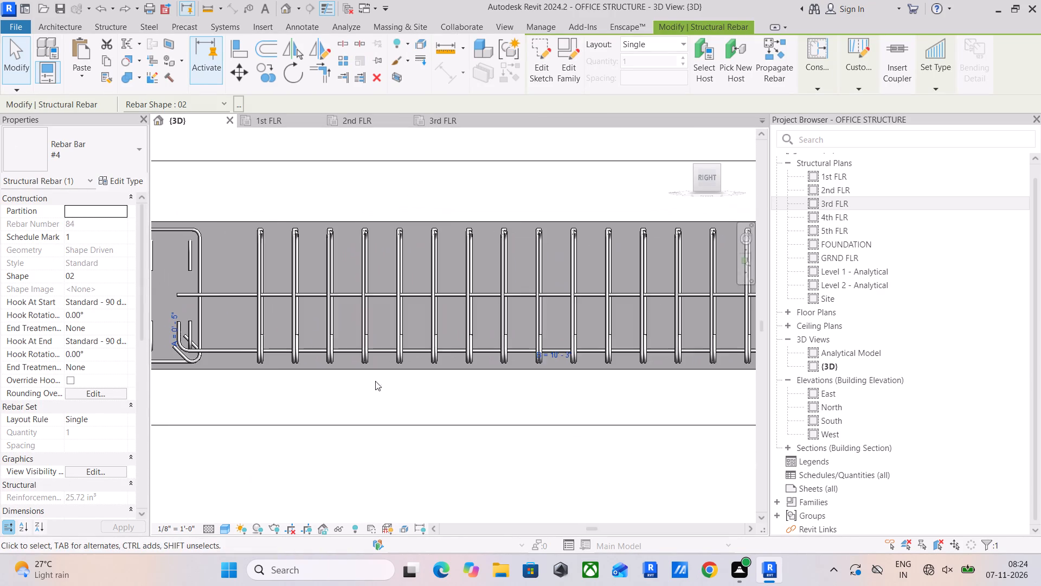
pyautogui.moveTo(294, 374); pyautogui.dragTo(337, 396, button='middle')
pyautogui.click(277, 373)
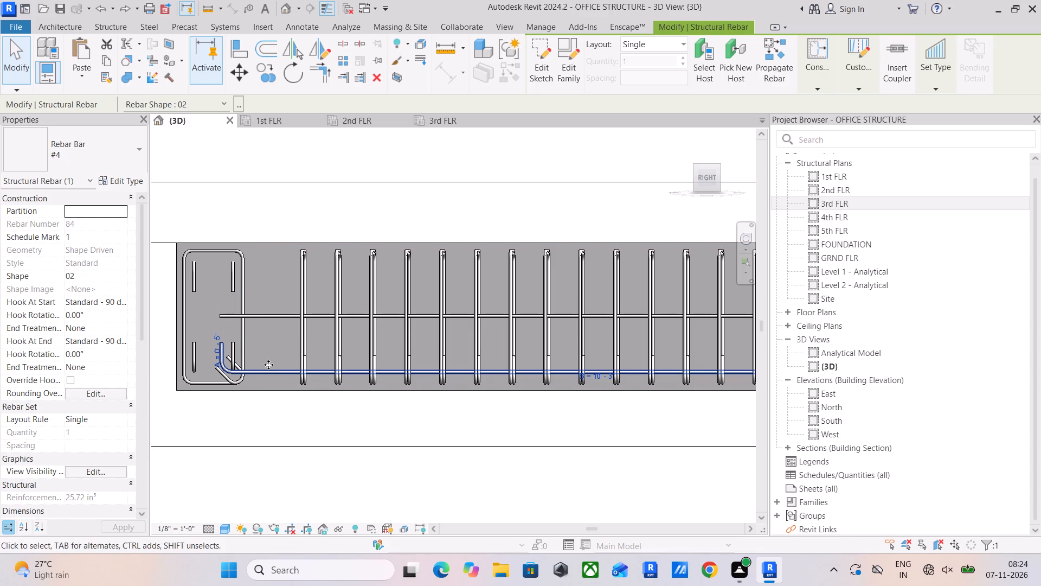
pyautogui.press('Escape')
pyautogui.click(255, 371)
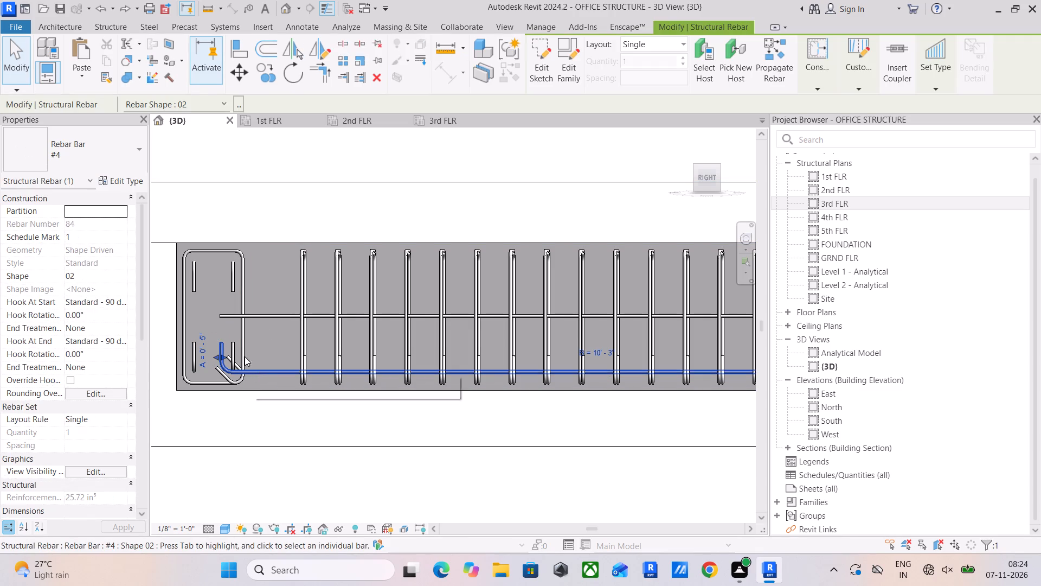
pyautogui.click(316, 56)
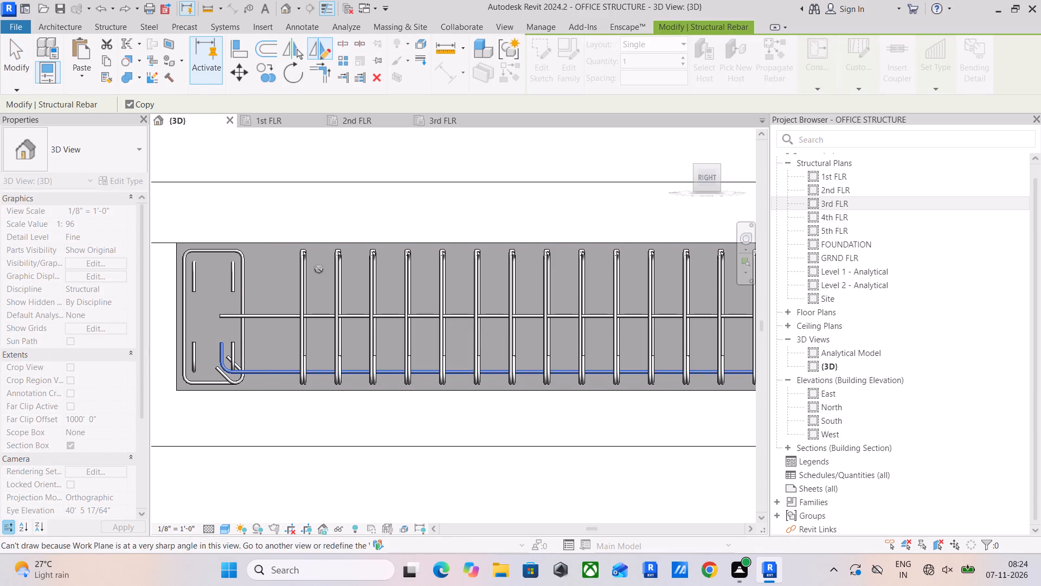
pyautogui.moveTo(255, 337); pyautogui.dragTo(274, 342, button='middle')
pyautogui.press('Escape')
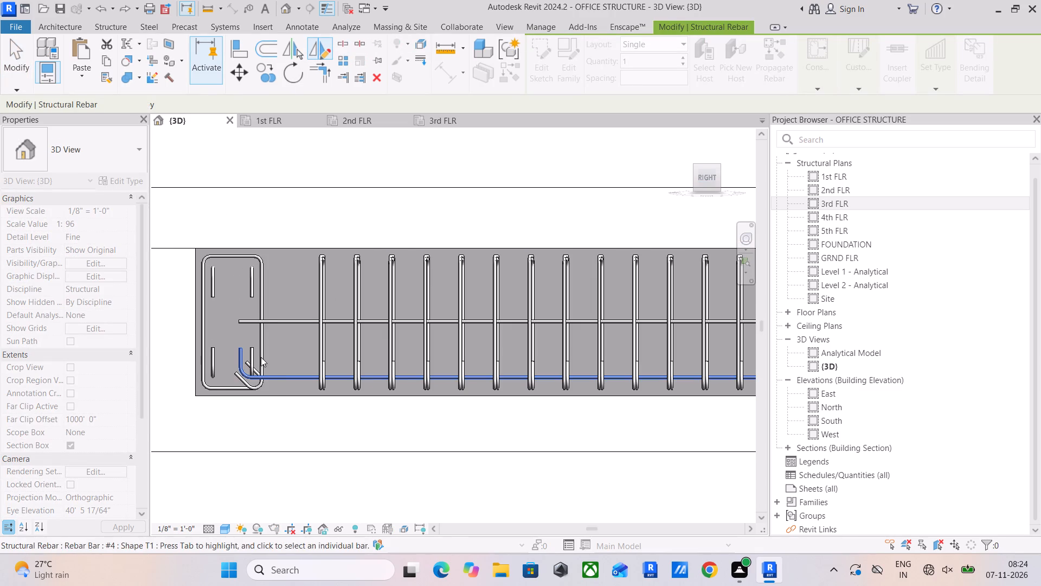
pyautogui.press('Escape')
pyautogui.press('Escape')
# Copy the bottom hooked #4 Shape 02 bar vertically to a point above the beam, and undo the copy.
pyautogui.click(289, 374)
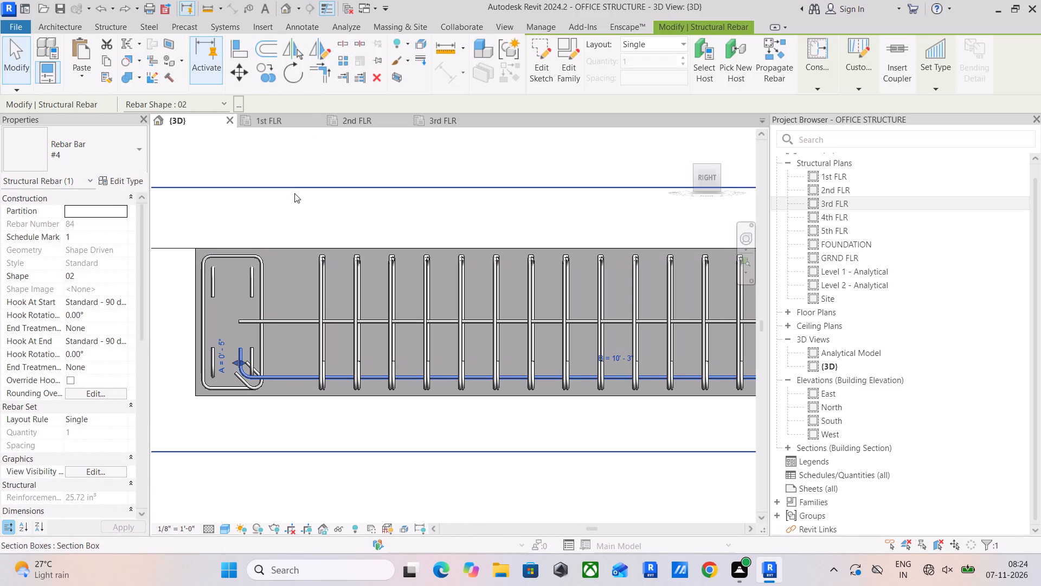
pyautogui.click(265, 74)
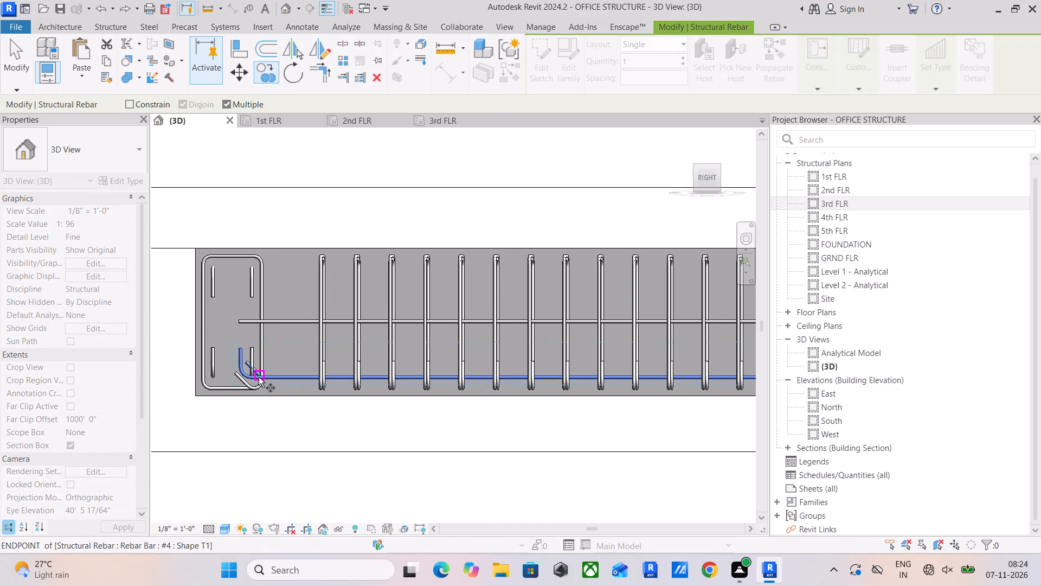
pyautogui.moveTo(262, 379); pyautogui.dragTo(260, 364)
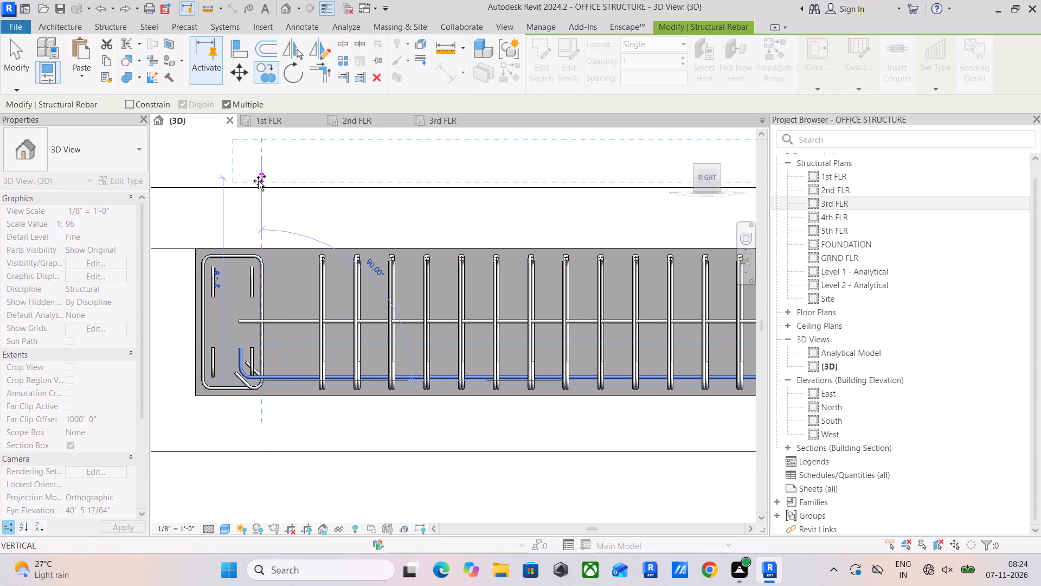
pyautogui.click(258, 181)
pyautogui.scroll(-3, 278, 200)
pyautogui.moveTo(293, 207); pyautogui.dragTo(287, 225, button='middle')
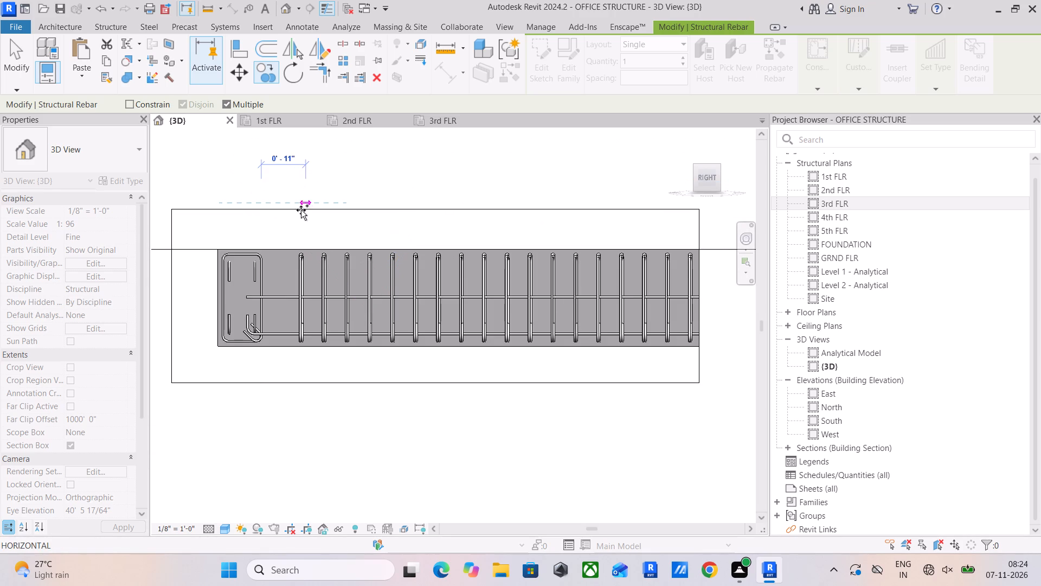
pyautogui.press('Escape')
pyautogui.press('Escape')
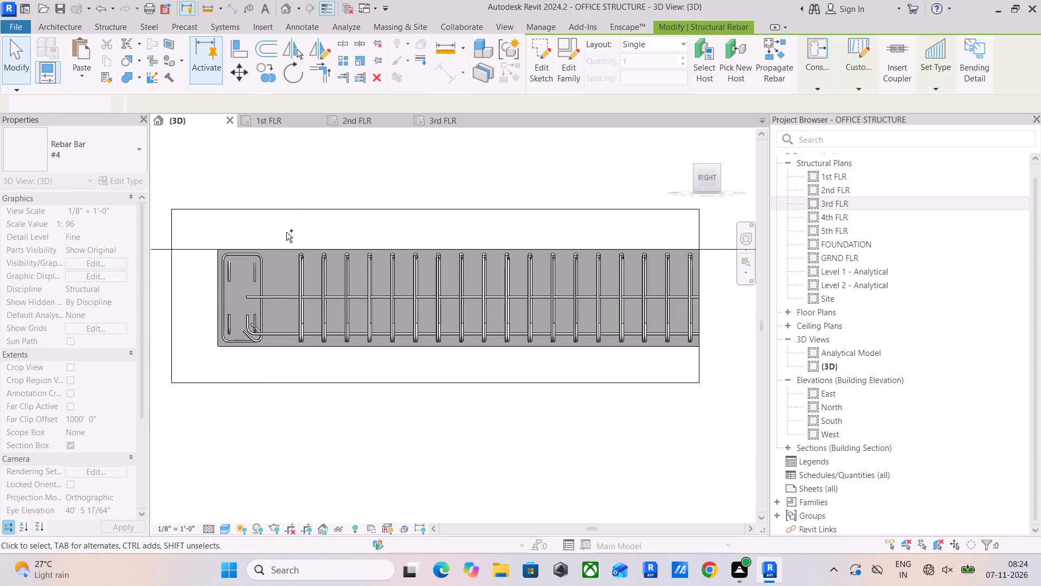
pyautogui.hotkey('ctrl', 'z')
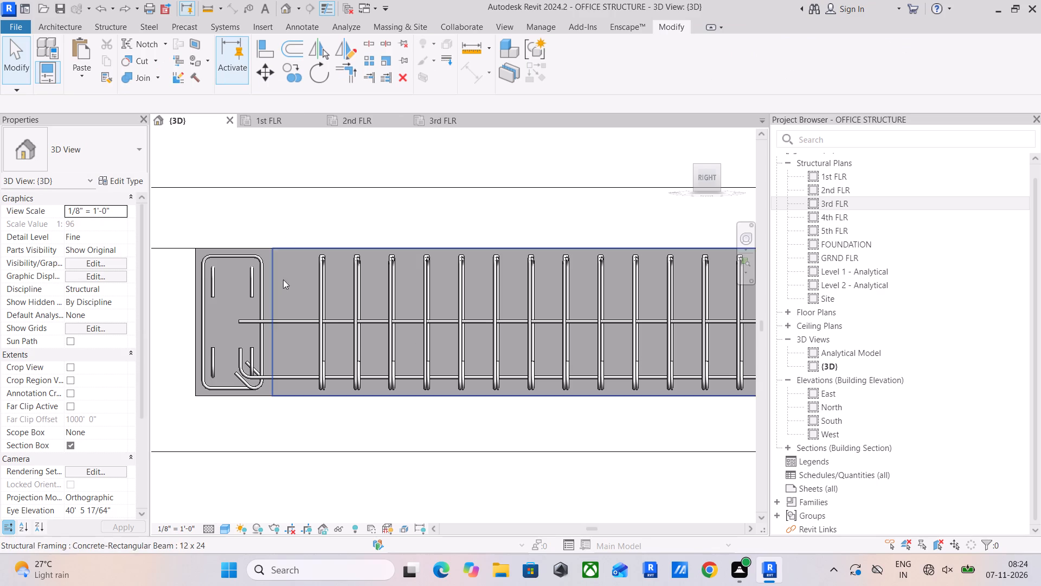
# Copy the bottom hooked #4 Shape 02 bar straight up above the mid-height bar and flip the copy so its hooks point down.
pyautogui.click(277, 377)
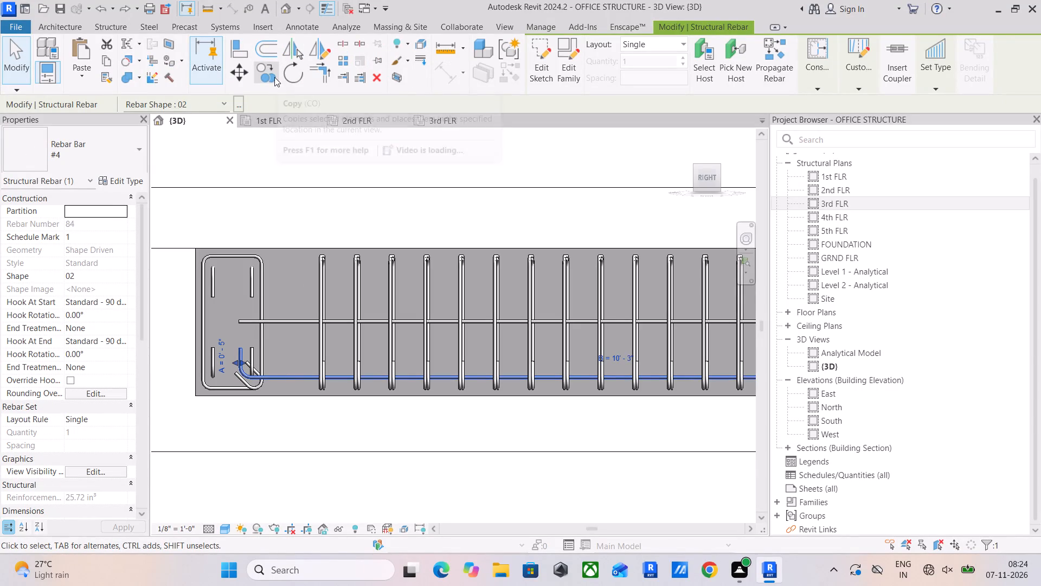
pyautogui.click(274, 77)
pyautogui.moveTo(241, 346); pyautogui.dragTo(241, 337)
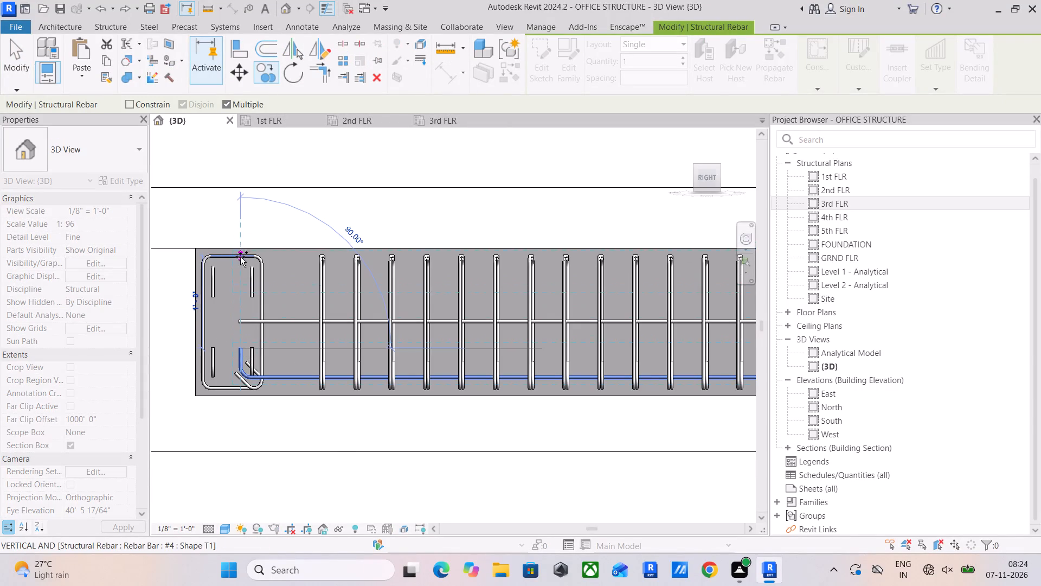
pyautogui.click(240, 272)
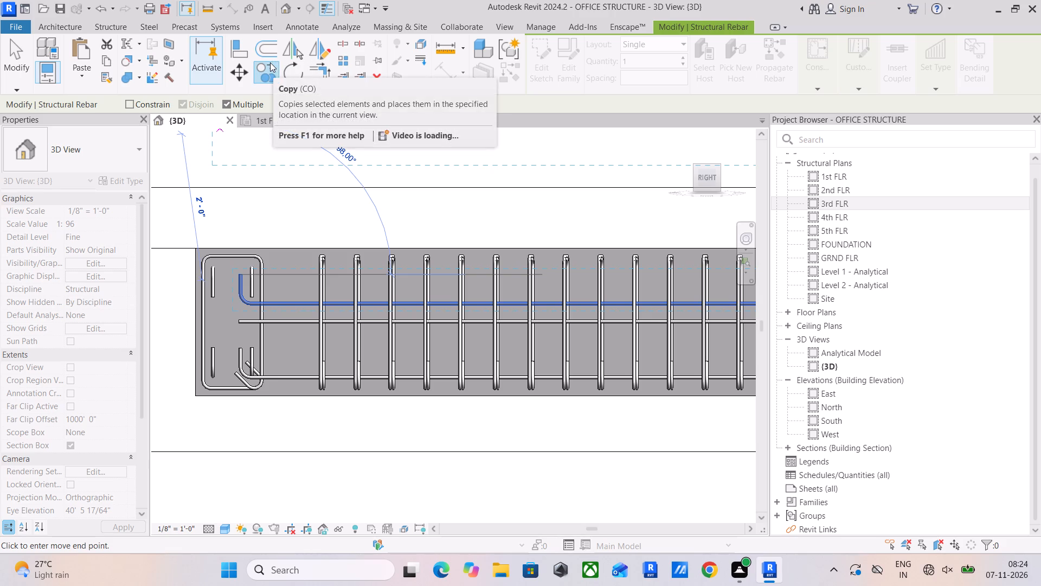
pyautogui.press('Escape')
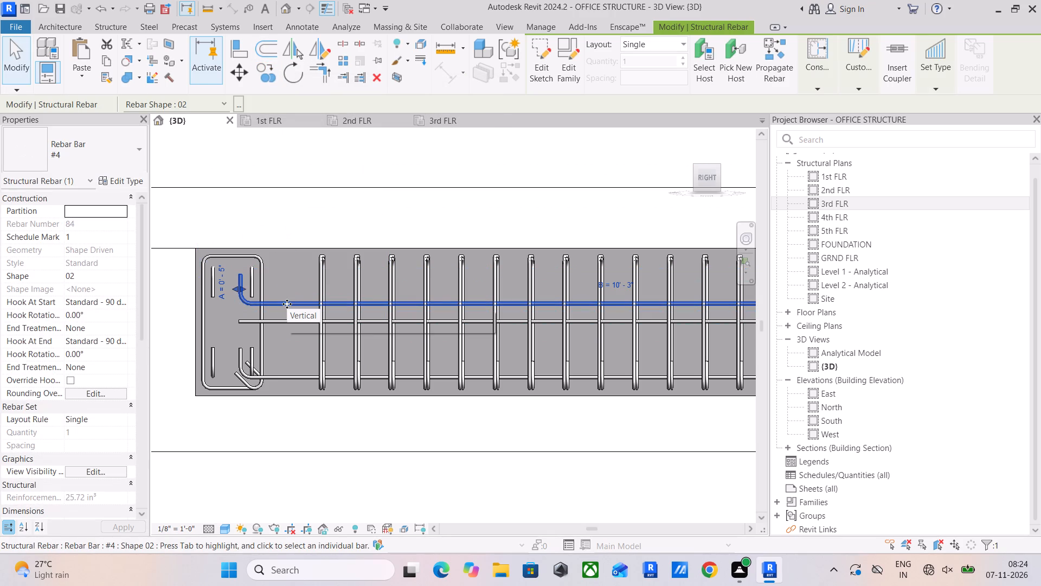
pyautogui.press('space')
pyautogui.press('space')
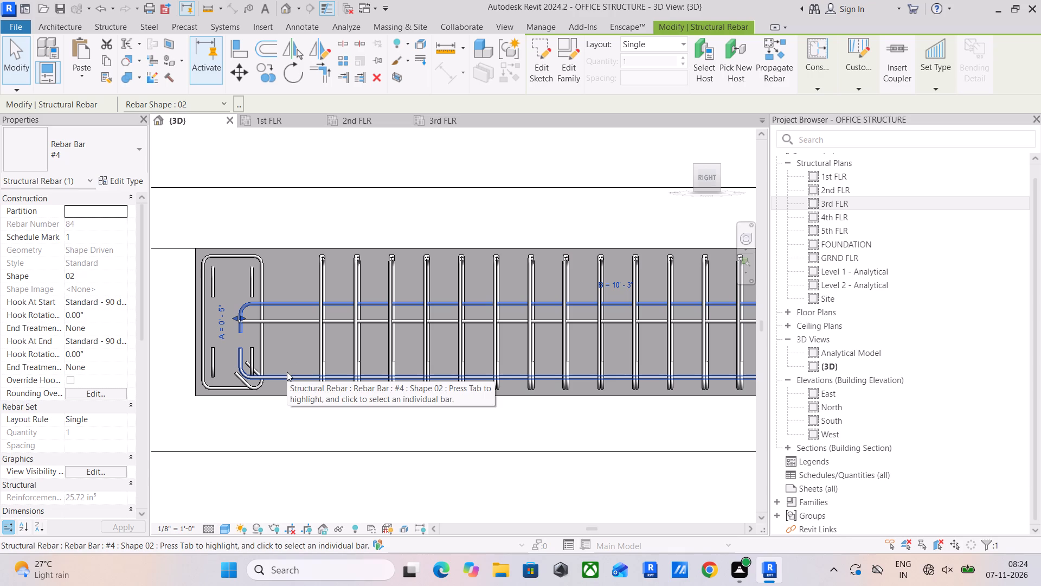
# In front view, align the copied bar's hook end with the hook end of the adjoining beam's upper #4 Shape 02 bar.
pyautogui.scroll(-2, 286, 373)
pyautogui.keyDown('shift'); pyautogui.moveTo(290, 385); pyautogui.dragTo(482, 380, button='middle'); pyautogui.keyUp('shift')
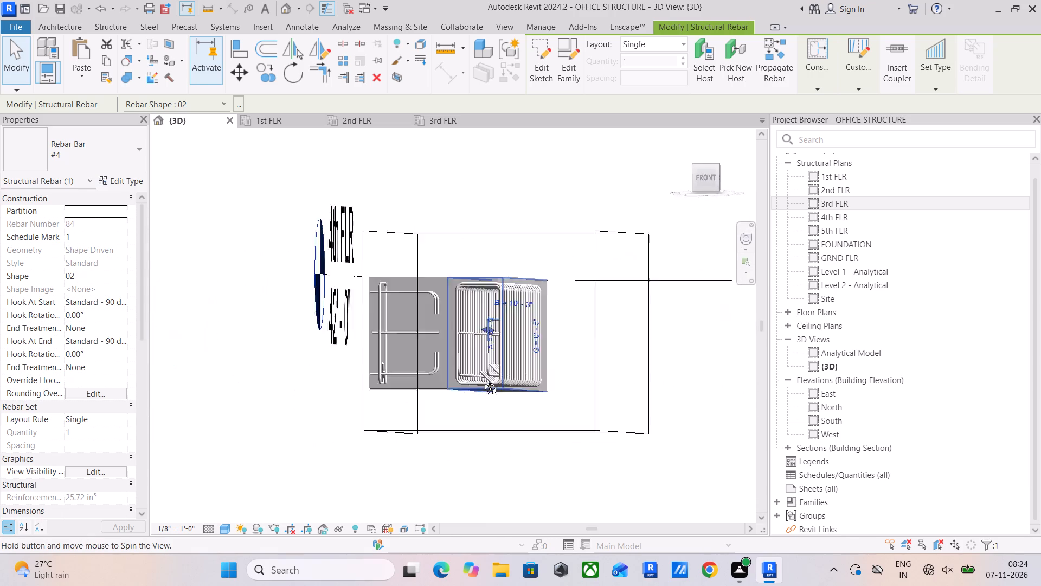
pyautogui.keyDown('shift'); pyautogui.moveTo(482, 380); pyautogui.dragTo(484, 387, button='middle'); pyautogui.keyUp('shift')
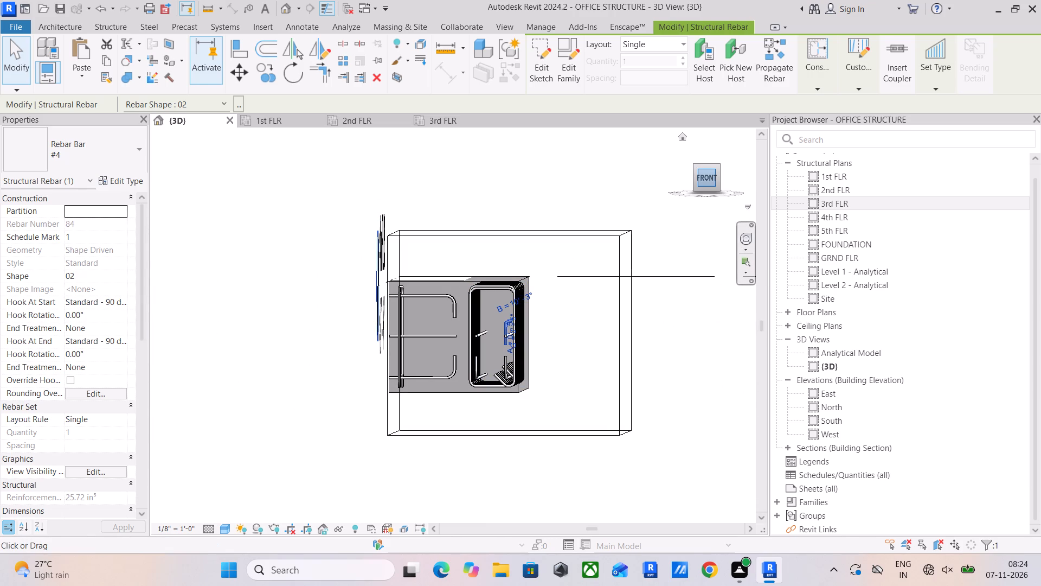
pyautogui.click(706, 181)
pyautogui.scroll(5, 466, 428)
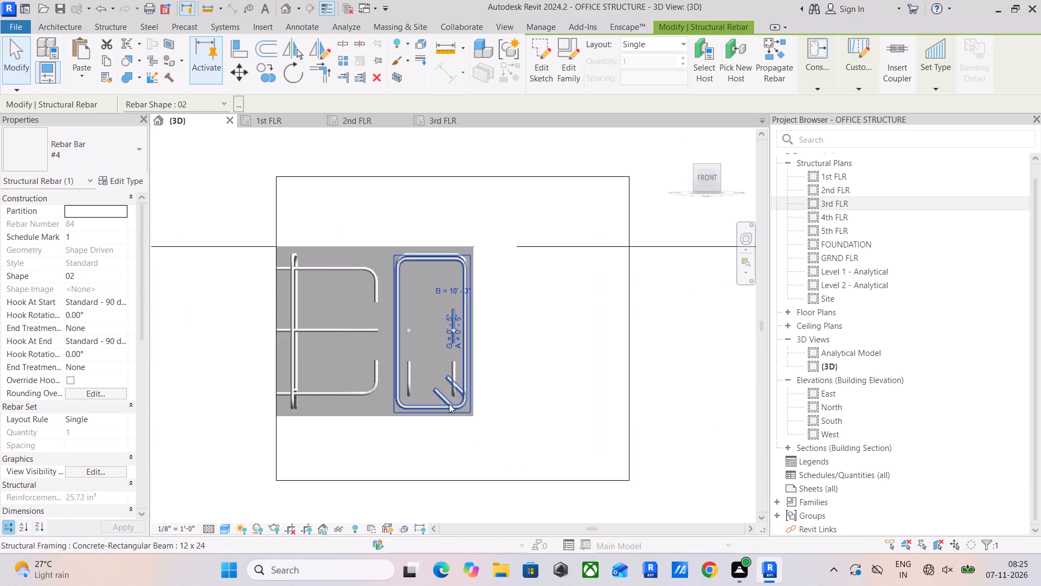
pyautogui.scroll(4, 423, 393)
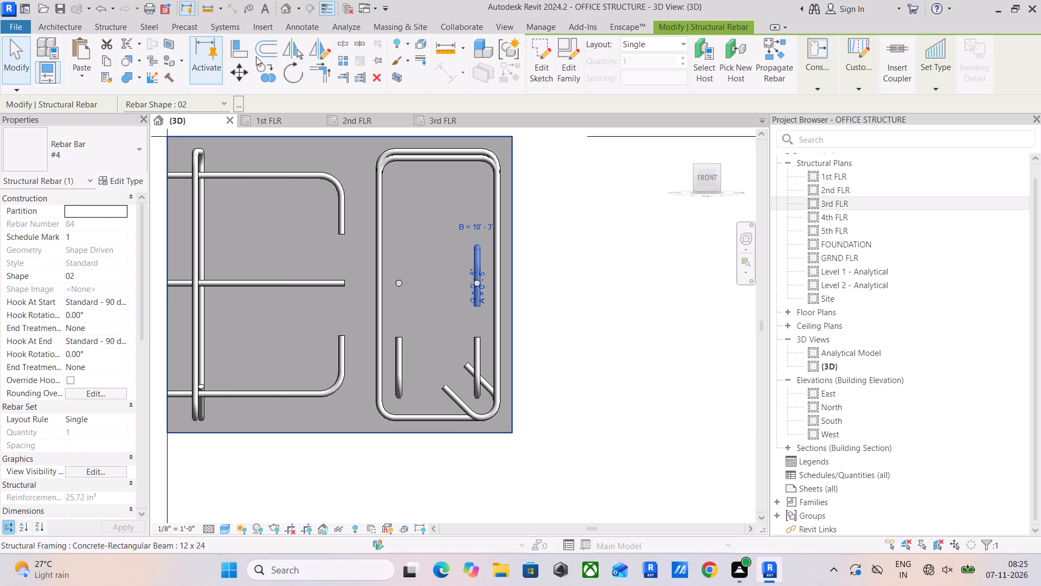
pyautogui.click(248, 54)
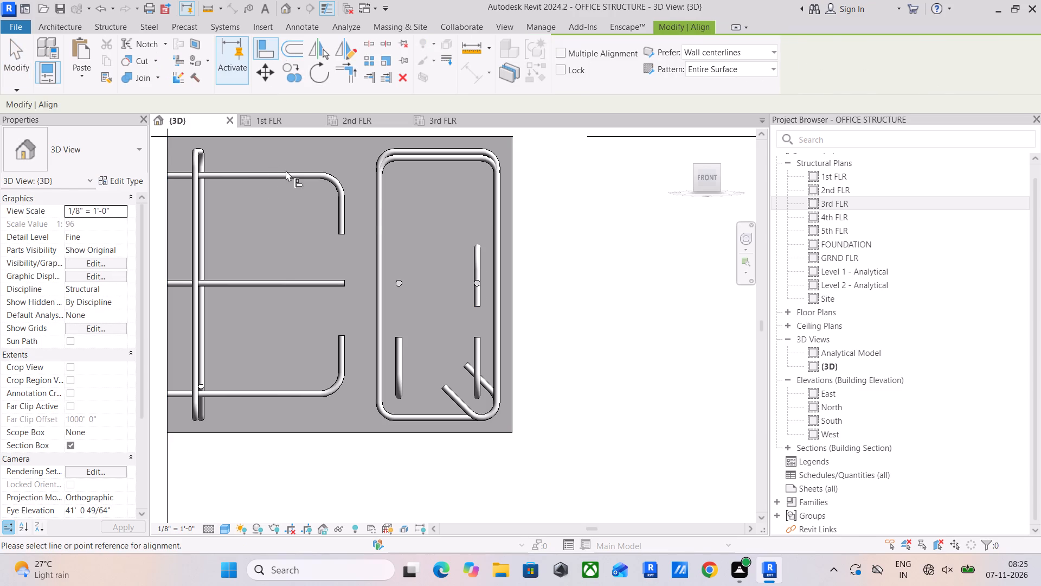
pyautogui.click(286, 170)
pyautogui.scroll(1, 477, 251)
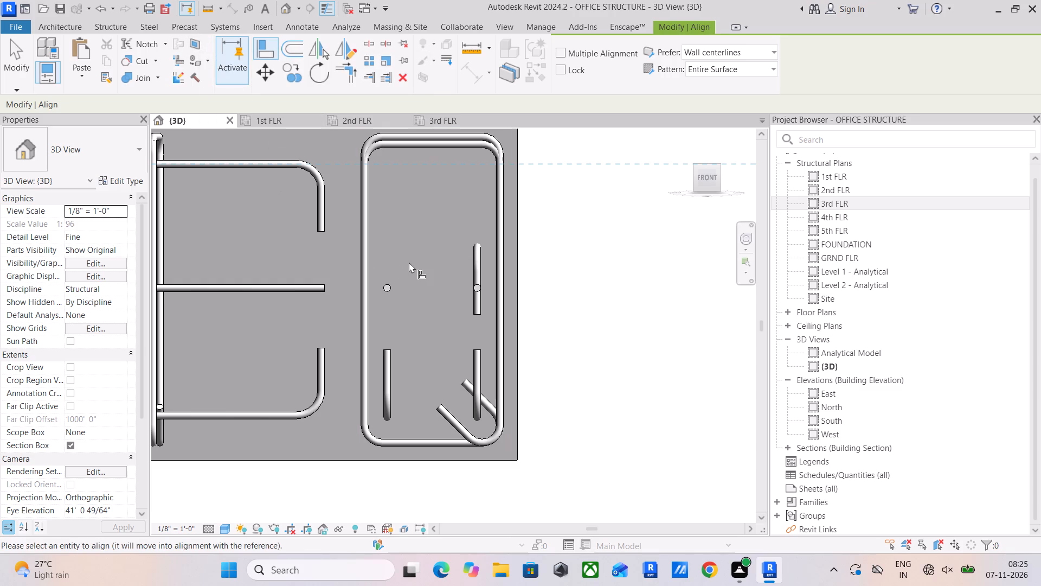
pyautogui.scroll(3, 342, 249)
pyautogui.click(329, 254)
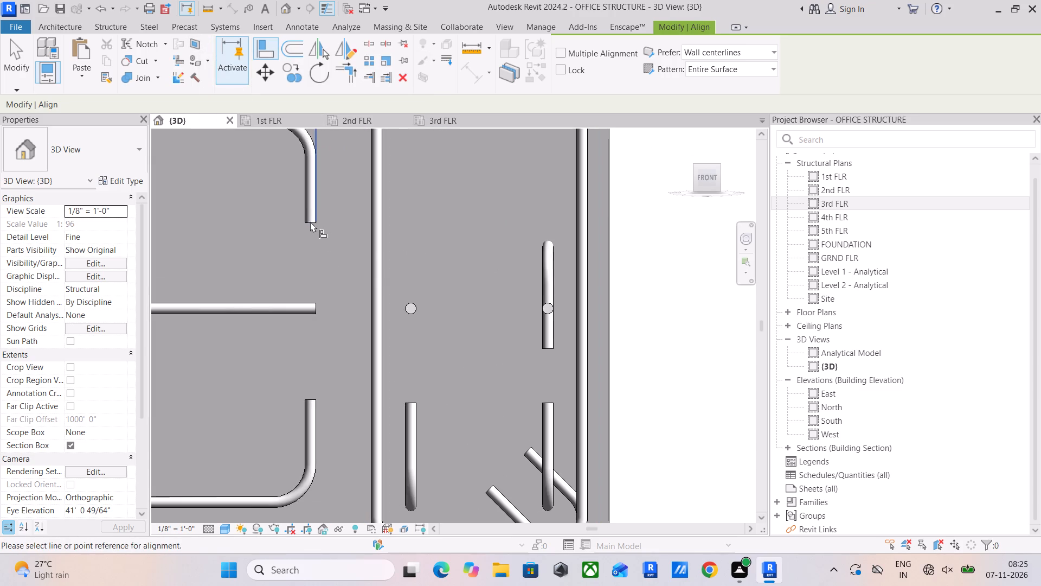
pyautogui.scroll(5, 310, 219)
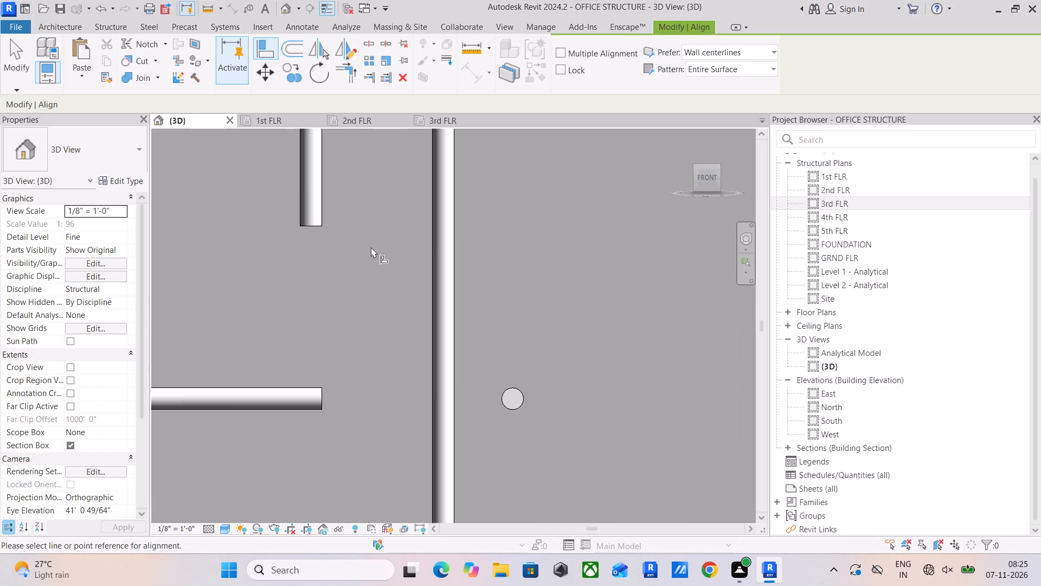
pyautogui.click(311, 227)
pyautogui.scroll(-4, 386, 263)
pyautogui.moveTo(390, 266); pyautogui.dragTo(242, 163, button='middle')
pyautogui.scroll(4, 478, 290)
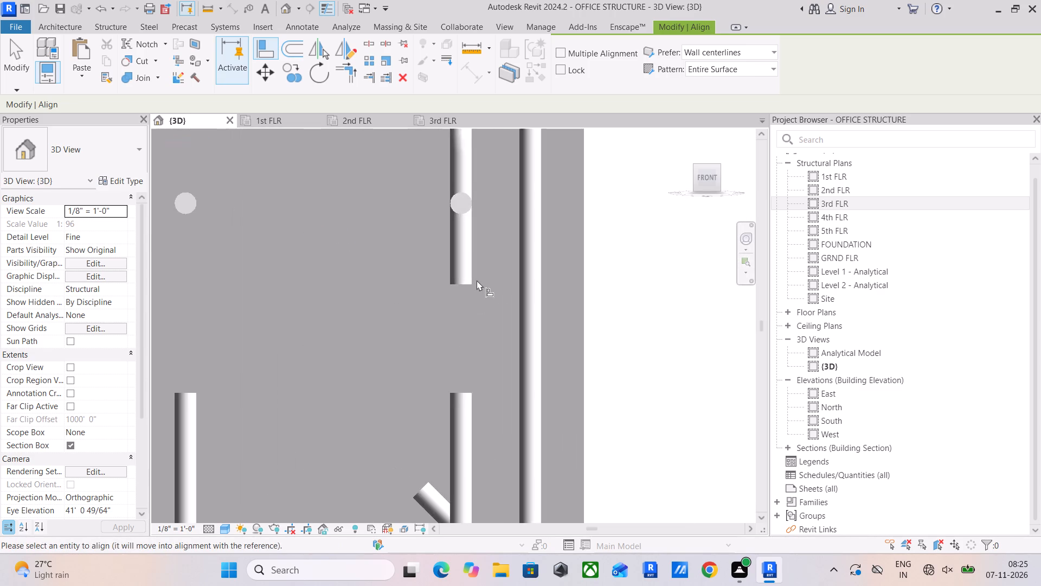
pyautogui.scroll(3, 447, 285)
pyautogui.click(468, 282)
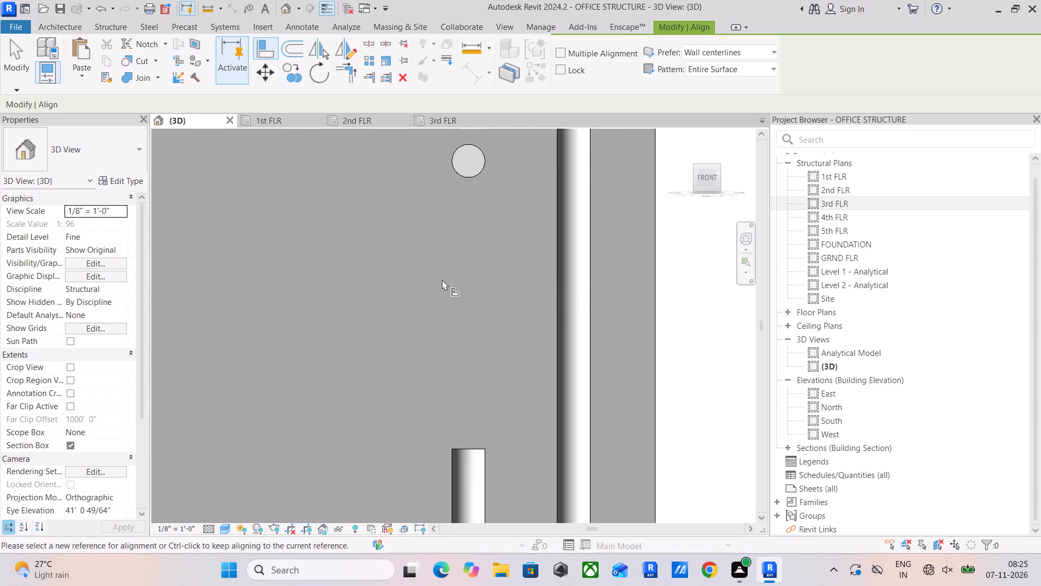
pyautogui.scroll(-11, 442, 279)
pyautogui.moveTo(442, 279); pyautogui.dragTo(450, 365, button='middle')
pyautogui.moveTo(406, 285); pyautogui.dragTo(407, 310, button='middle')
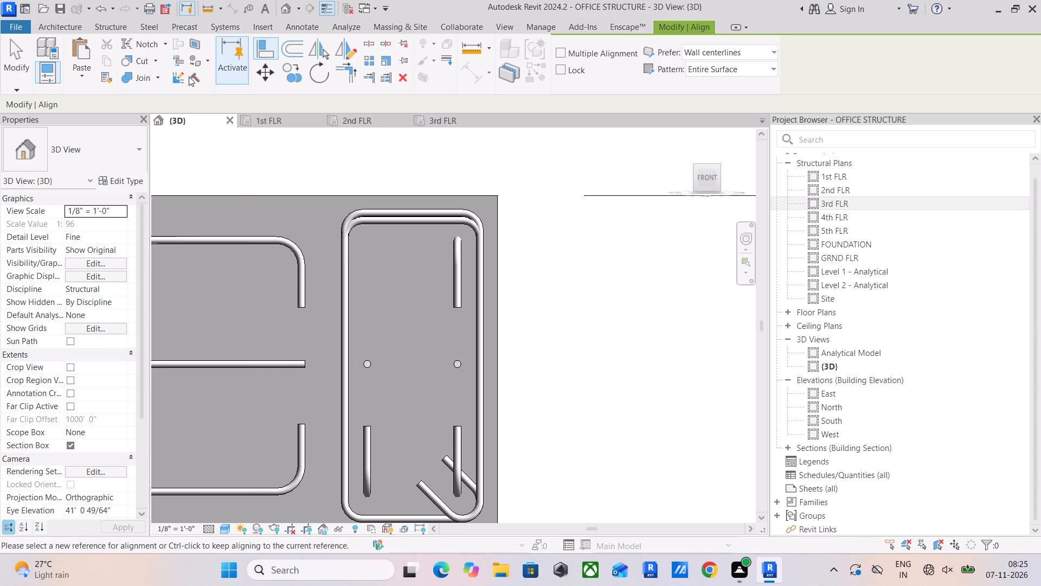
pyautogui.moveTo(26, 59); pyautogui.dragTo(28, 63)
# In top view, mirror a copy of the upper hooked #4 Shape 02 bar across a lengthwise axis drawn between the beam's two bar lines.
pyautogui.click(460, 283)
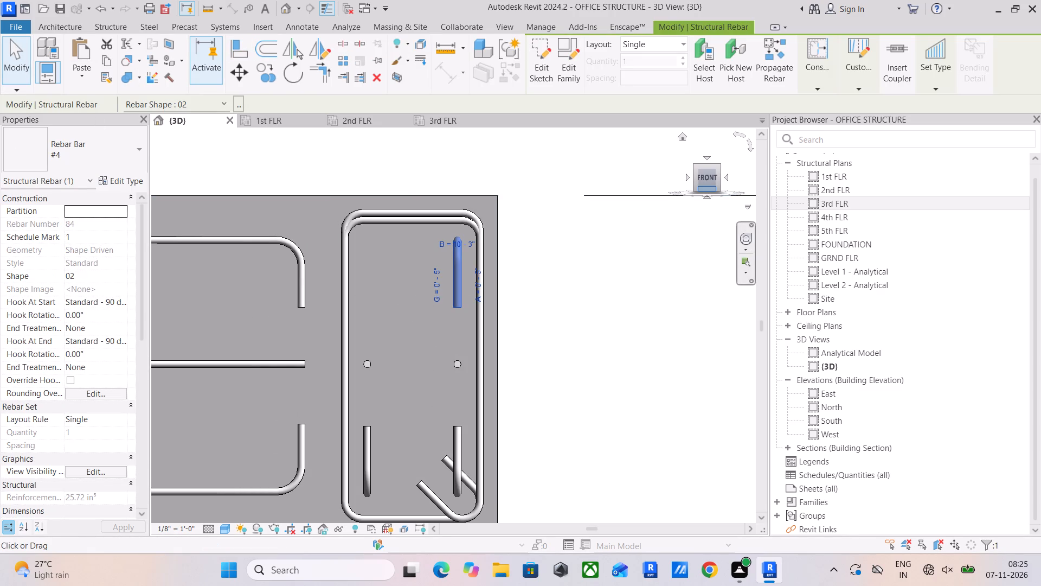
pyautogui.moveTo(704, 183); pyautogui.dragTo(714, 219)
pyautogui.click(711, 165)
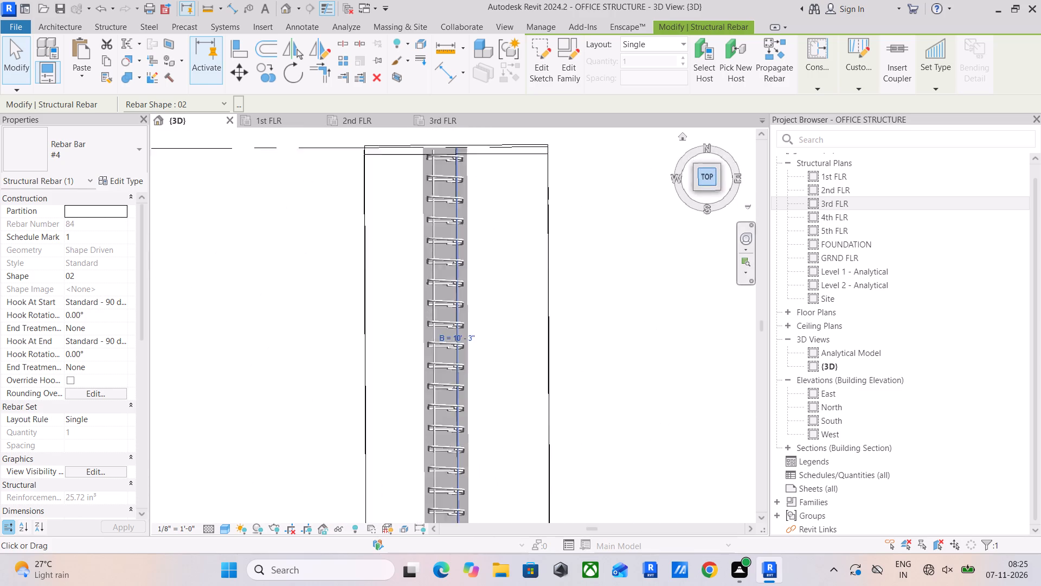
pyautogui.moveTo(640, 322); pyautogui.dragTo(646, 167, button='middle')
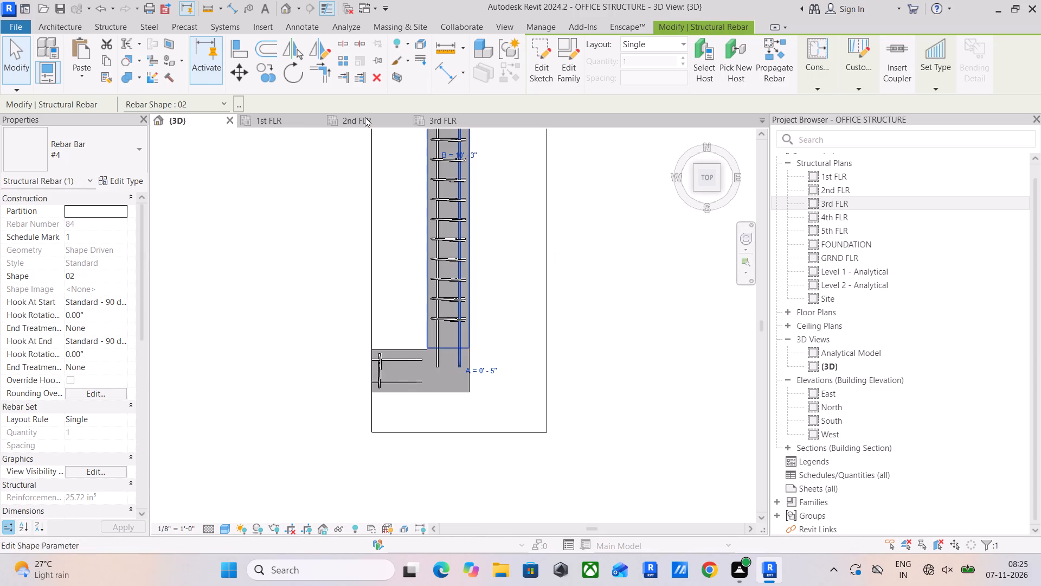
pyautogui.click(317, 53)
pyautogui.moveTo(447, 367); pyautogui.dragTo(445, 377)
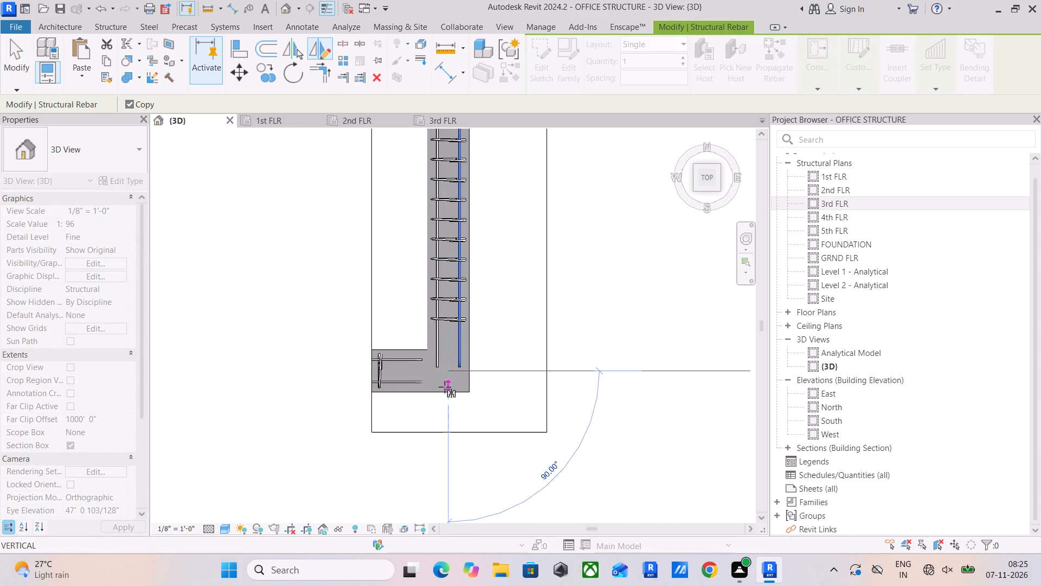
pyautogui.click(446, 417)
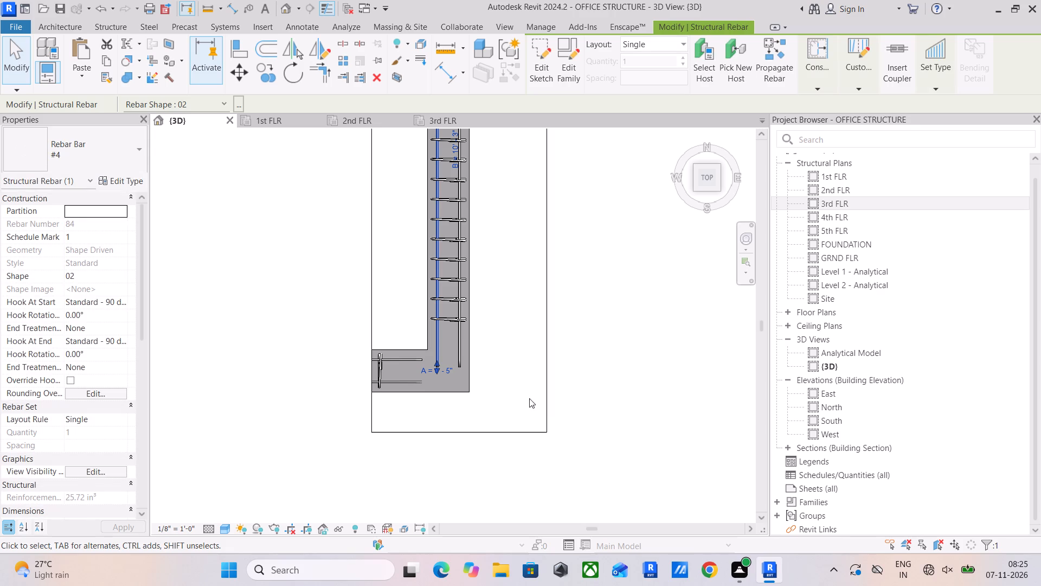
pyautogui.click(575, 332)
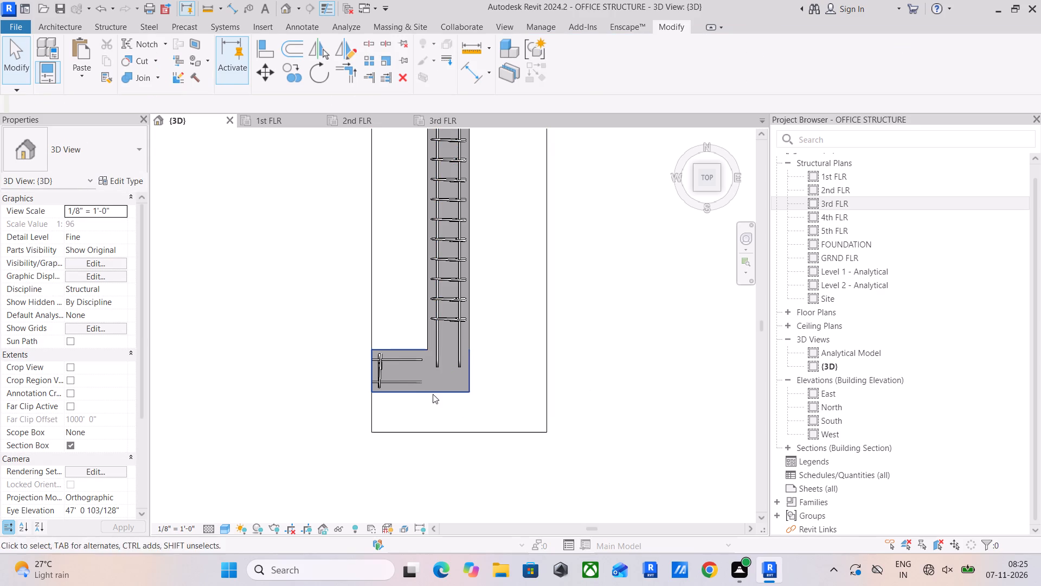
# Select the whole beam assembly, review its related warnings, and locate the #4 Shape T1 rebar flagged as completely outside its host.
pyautogui.keyDown('shift'); pyautogui.moveTo(547, 378); pyautogui.dragTo(350, 133, button='middle'); pyautogui.keyUp('shift')
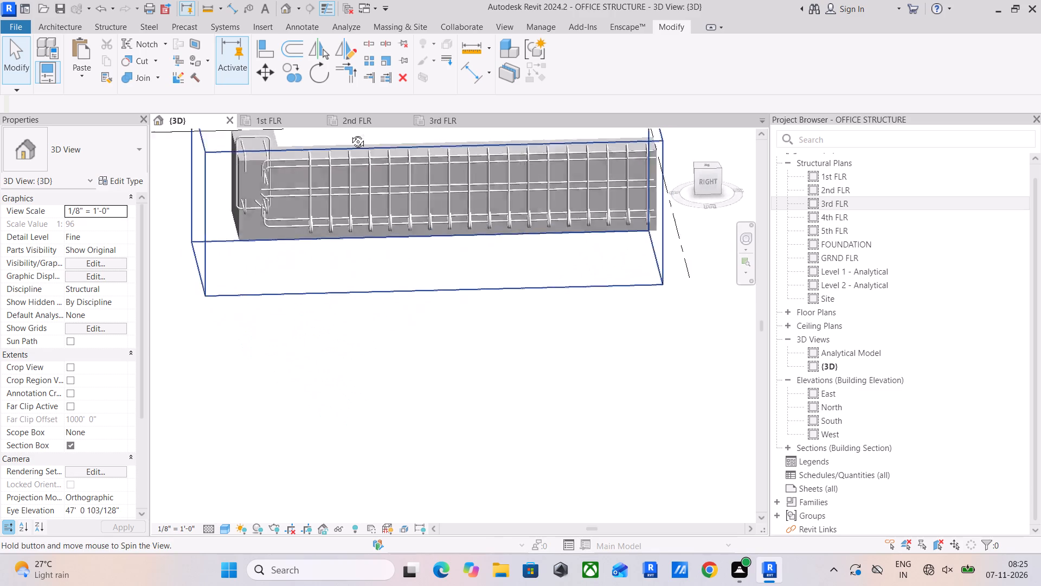
pyautogui.keyDown('shift'); pyautogui.moveTo(350, 133); pyautogui.dragTo(313, 131, button='middle'); pyautogui.keyUp('shift')
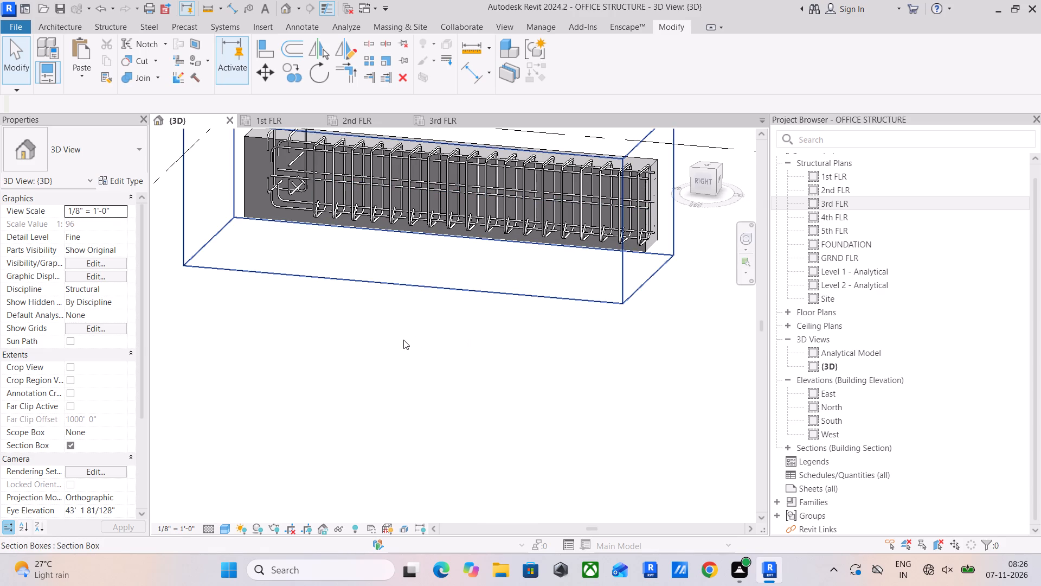
pyautogui.scroll(-3, 403, 340)
pyautogui.keyDown('shift'); pyautogui.moveTo(368, 346); pyautogui.dragTo(497, 350, button='middle'); pyautogui.keyUp('shift')
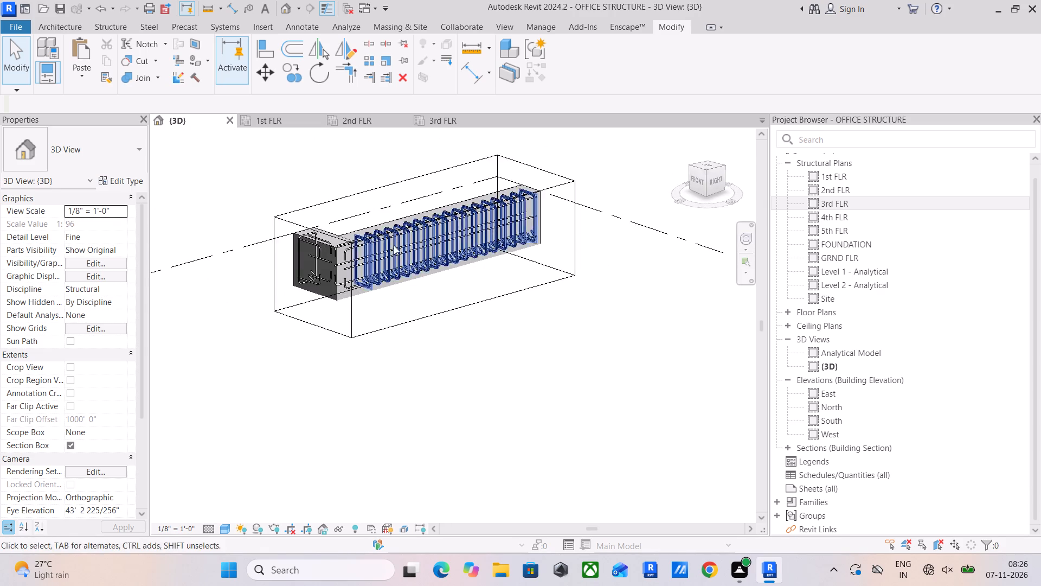
pyautogui.scroll(4, 388, 227)
pyautogui.scroll(-2, 427, 331)
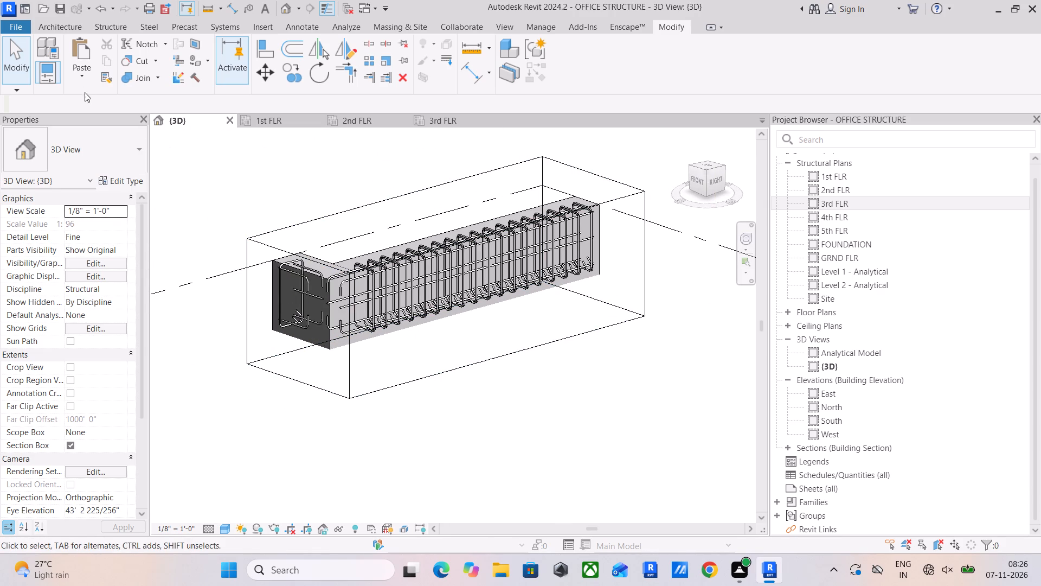
pyautogui.click(15, 51)
pyautogui.scroll(4, 298, 227)
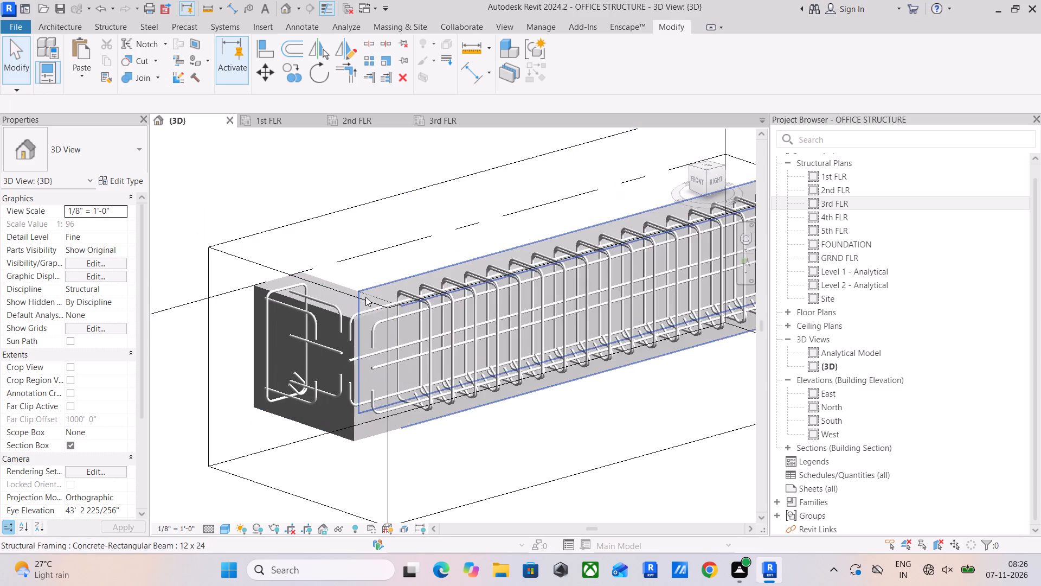
pyautogui.scroll(-5, 348, 264)
pyautogui.moveTo(254, 200); pyautogui.dragTo(688, 451)
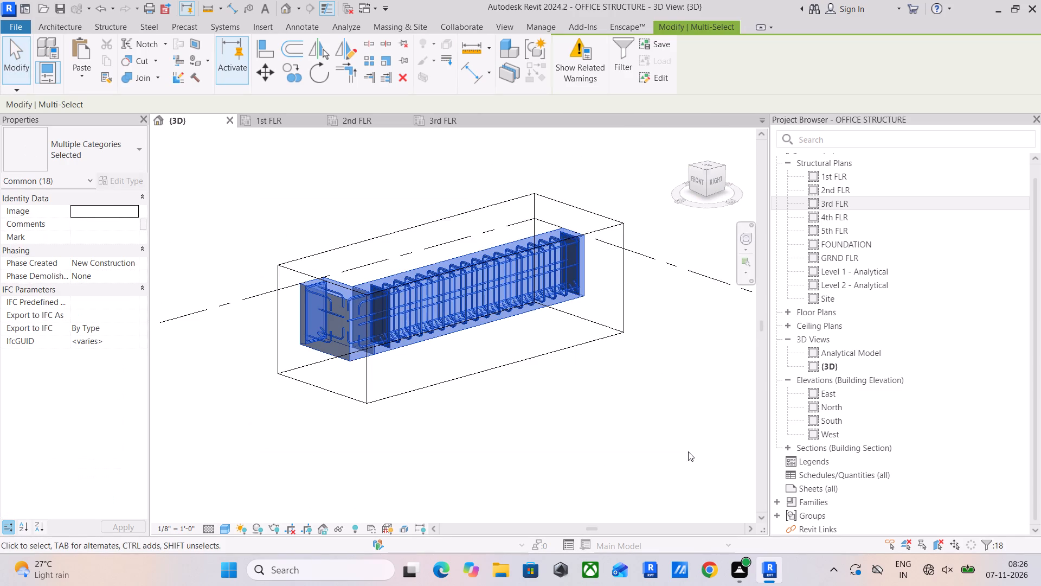
pyautogui.click(582, 67)
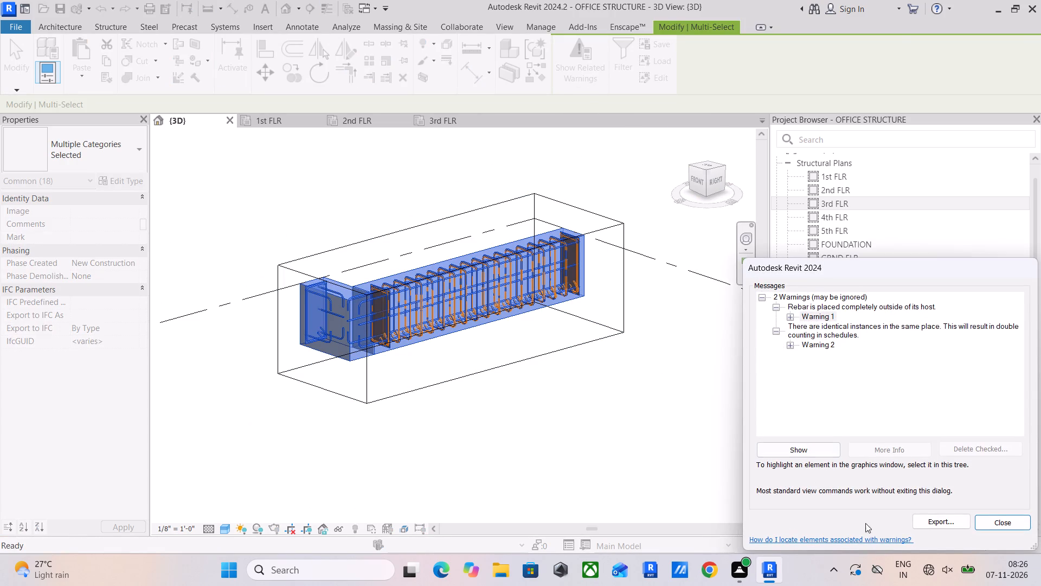
pyautogui.click(789, 312)
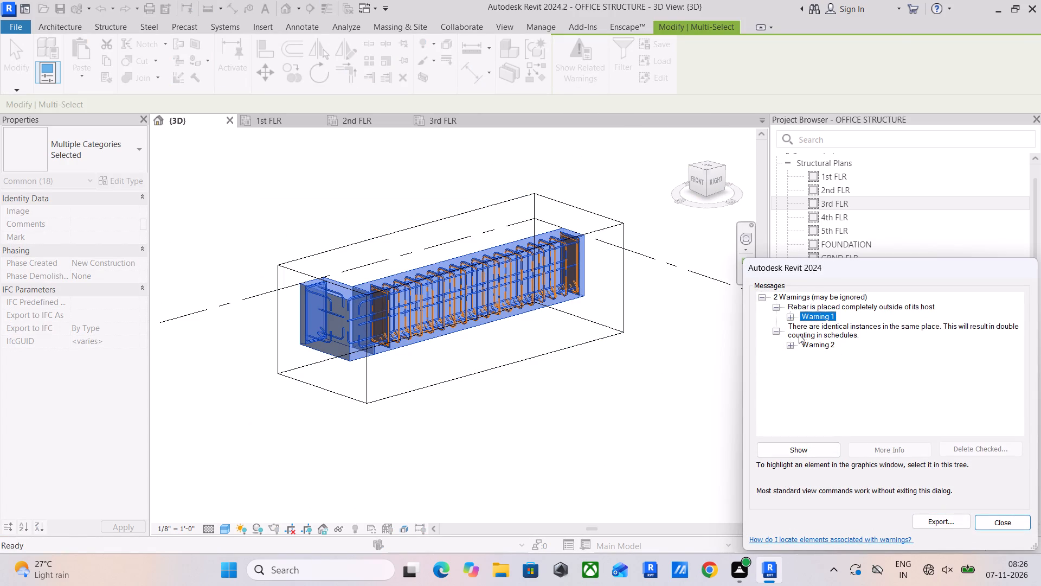
pyautogui.click(791, 317)
pyautogui.click(816, 327)
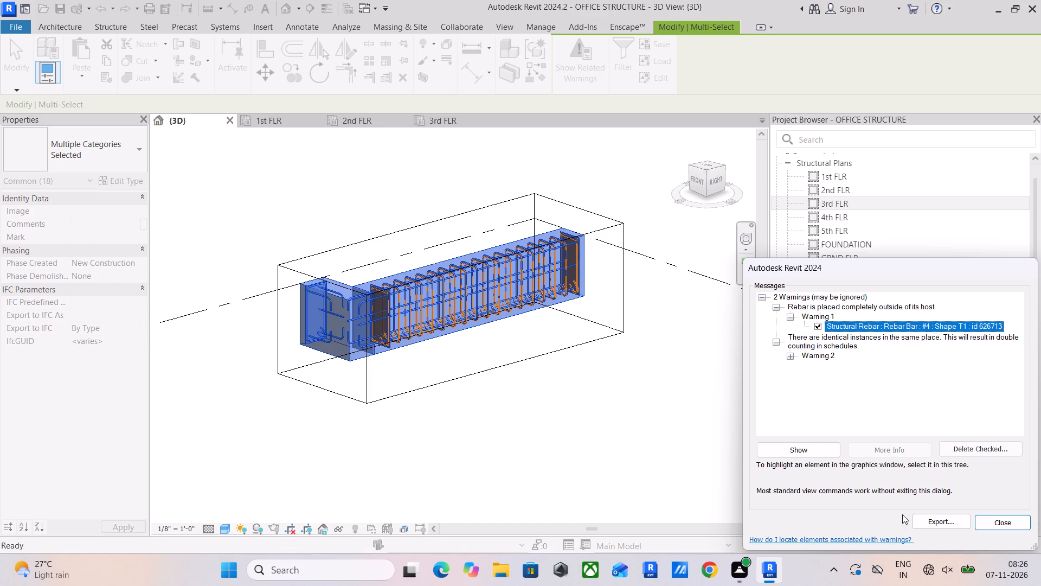
pyautogui.click(807, 449)
pyautogui.scroll(4, 257, 332)
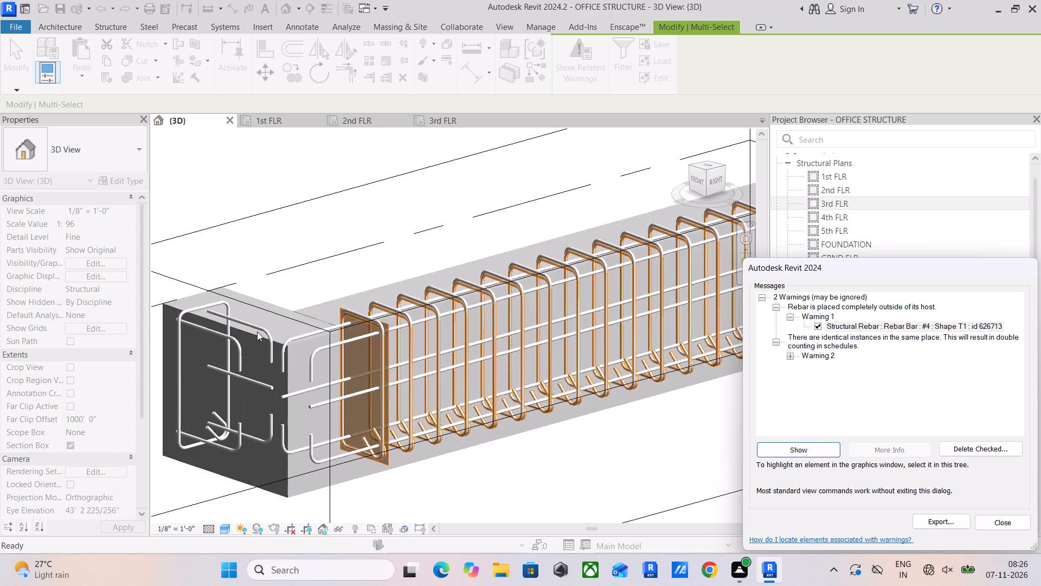
pyautogui.scroll(8, 405, 323)
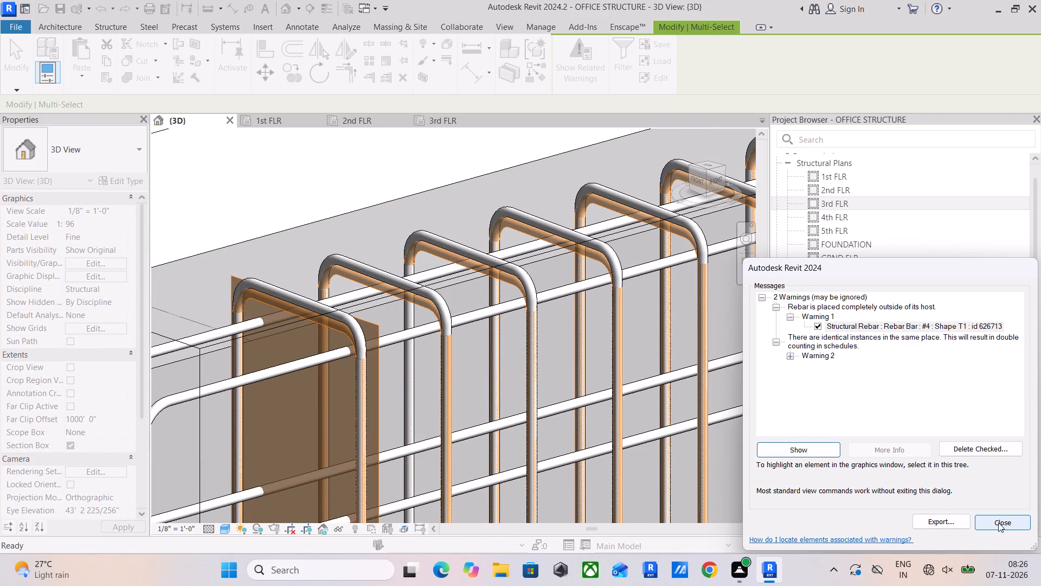
pyautogui.click(998, 523)
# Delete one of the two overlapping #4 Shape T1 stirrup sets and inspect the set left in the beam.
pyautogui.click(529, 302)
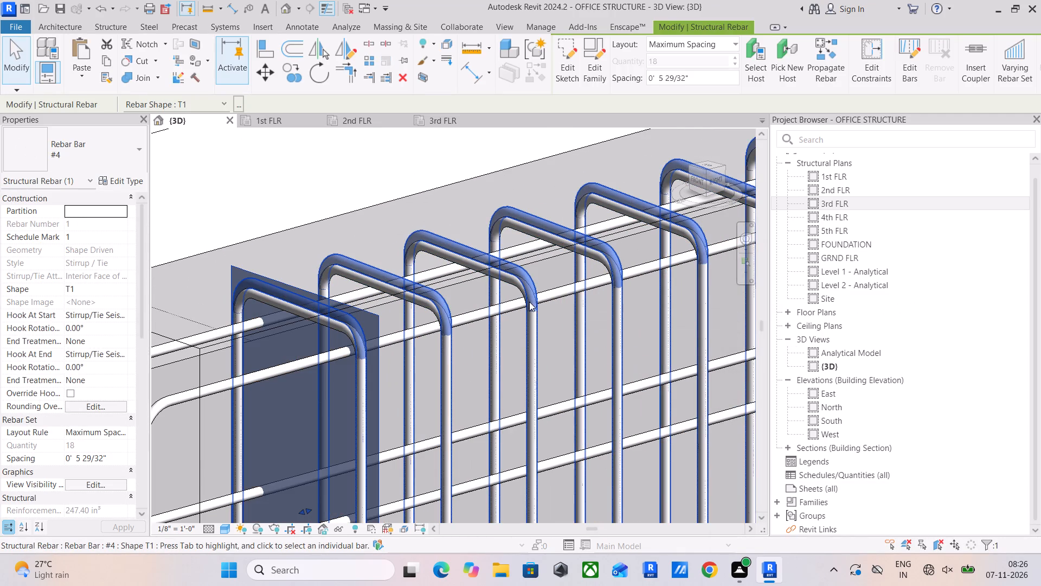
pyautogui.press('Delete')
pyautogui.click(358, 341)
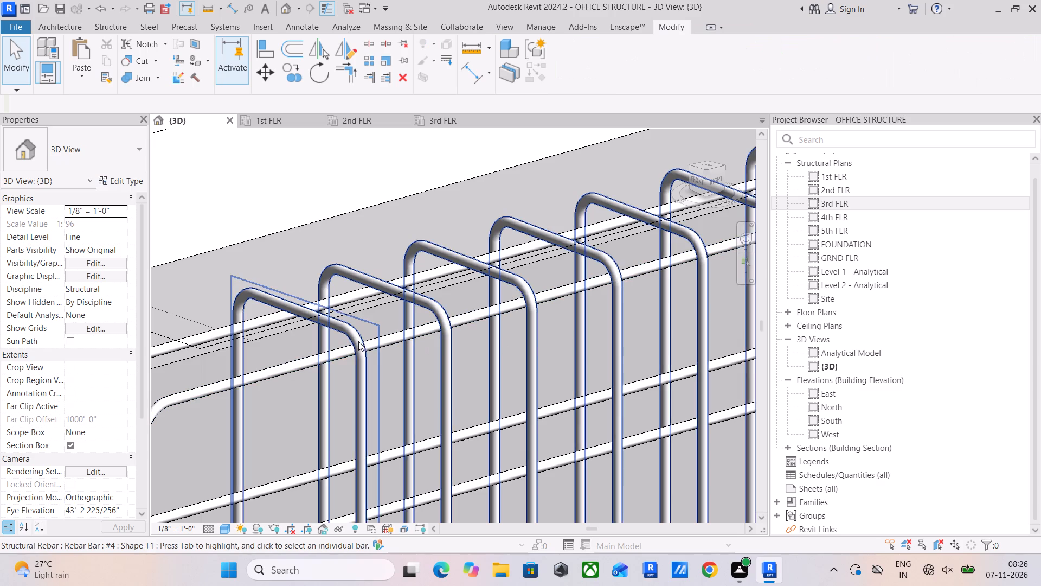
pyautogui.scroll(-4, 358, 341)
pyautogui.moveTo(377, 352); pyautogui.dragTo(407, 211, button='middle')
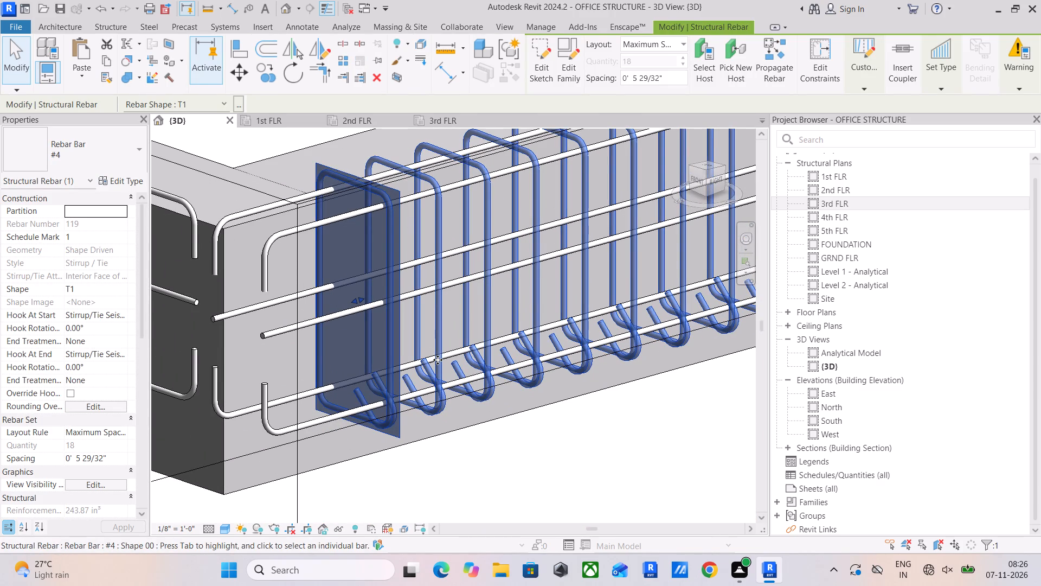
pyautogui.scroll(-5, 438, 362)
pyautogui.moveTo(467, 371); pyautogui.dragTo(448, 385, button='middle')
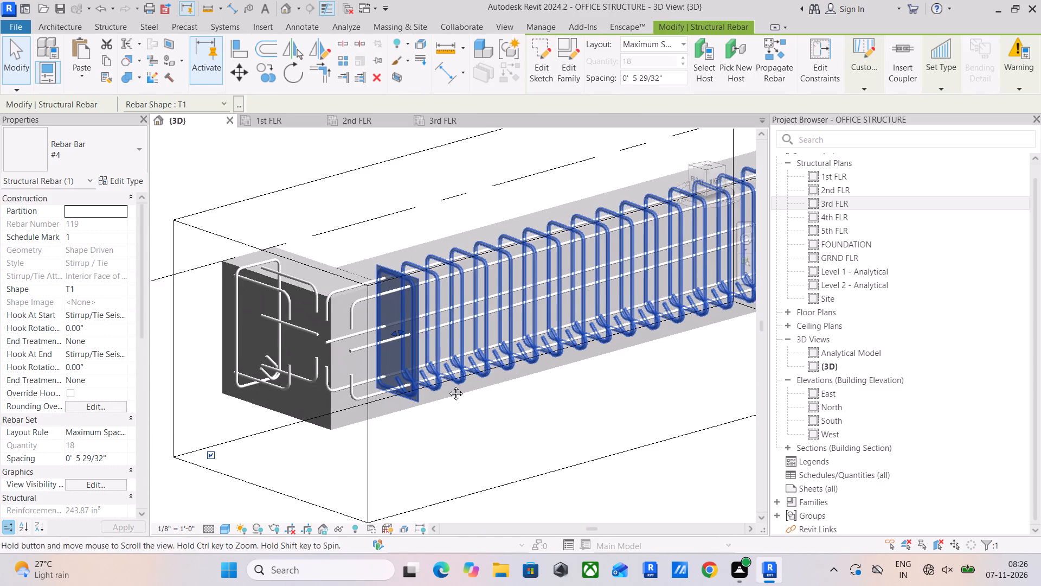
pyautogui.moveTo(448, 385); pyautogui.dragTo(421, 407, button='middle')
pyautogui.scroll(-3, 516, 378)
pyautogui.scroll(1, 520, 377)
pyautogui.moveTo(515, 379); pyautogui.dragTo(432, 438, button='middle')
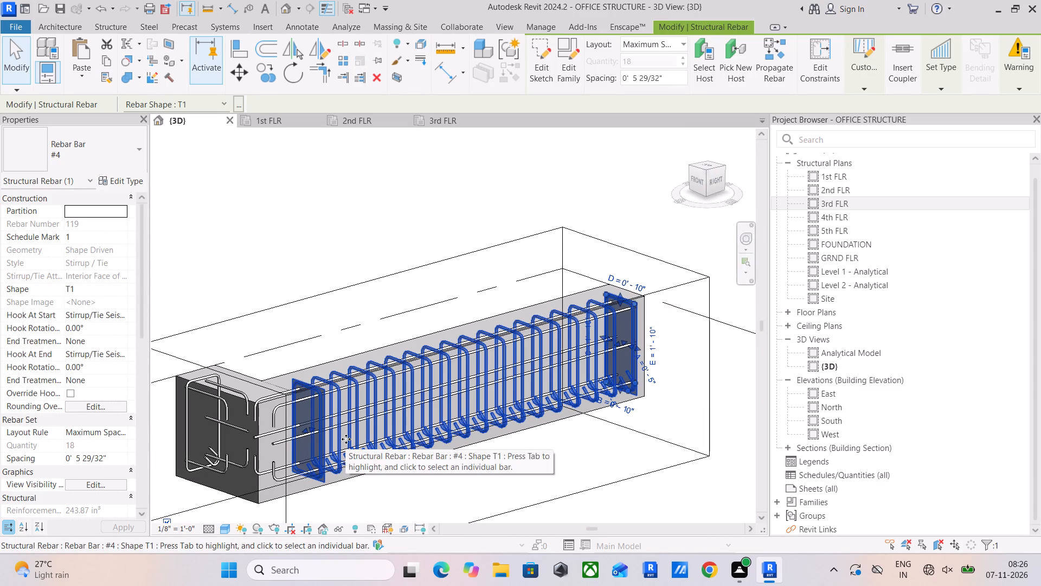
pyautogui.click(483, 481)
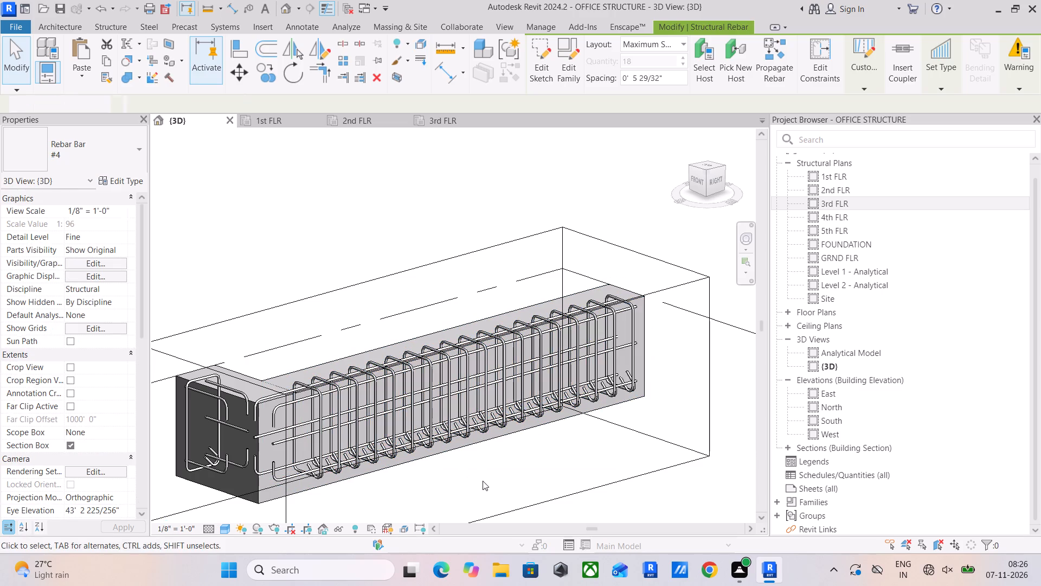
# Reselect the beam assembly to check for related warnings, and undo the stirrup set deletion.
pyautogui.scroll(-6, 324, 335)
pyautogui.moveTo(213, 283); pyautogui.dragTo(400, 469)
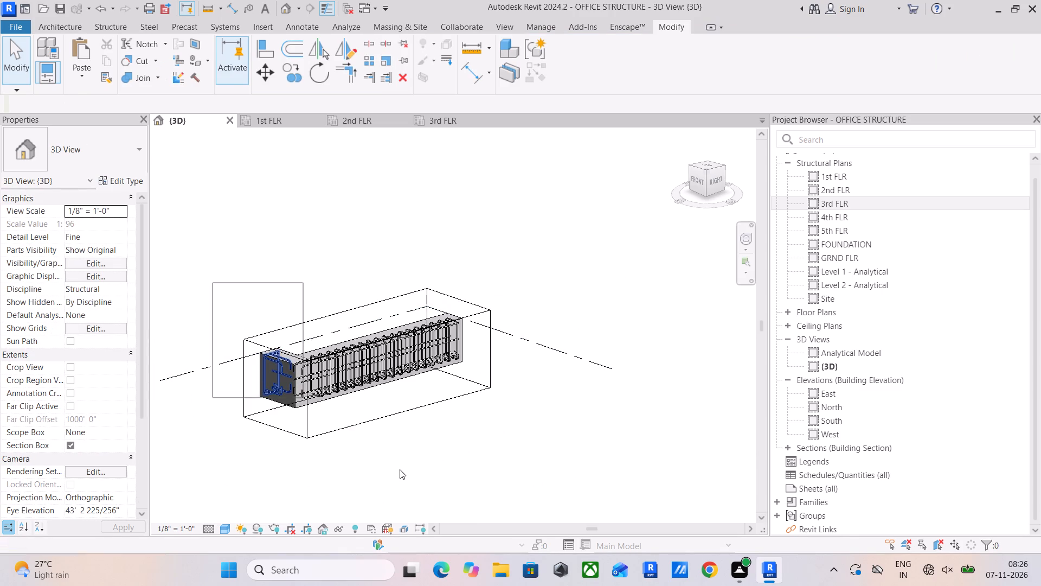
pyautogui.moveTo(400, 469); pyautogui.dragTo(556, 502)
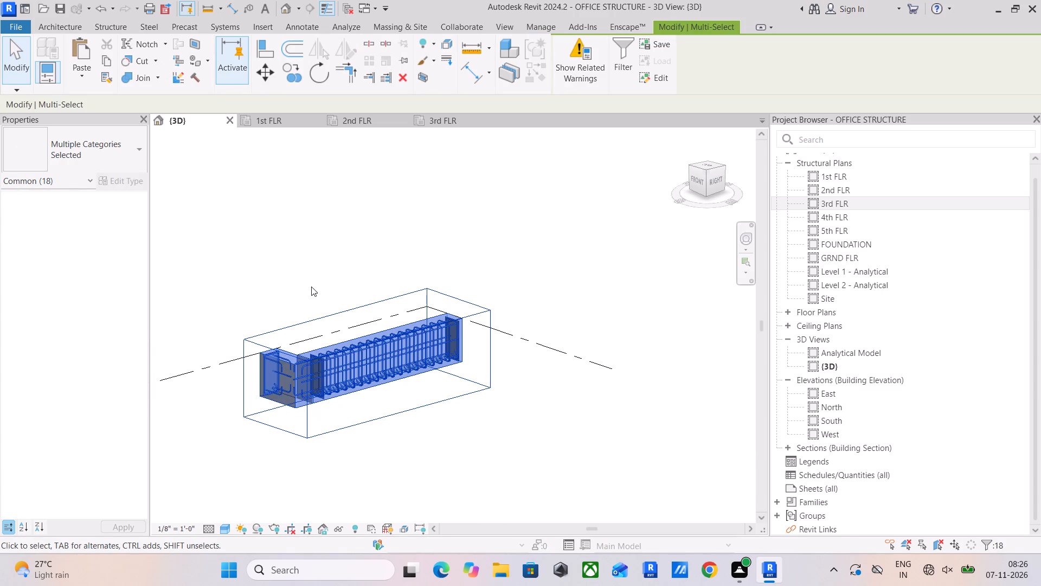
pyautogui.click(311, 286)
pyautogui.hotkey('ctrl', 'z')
# Delete the other overlapping #4 Shape T1 stirrup set, the one carrying the warning, from the beam.
pyautogui.scroll(-6, 357, 358)
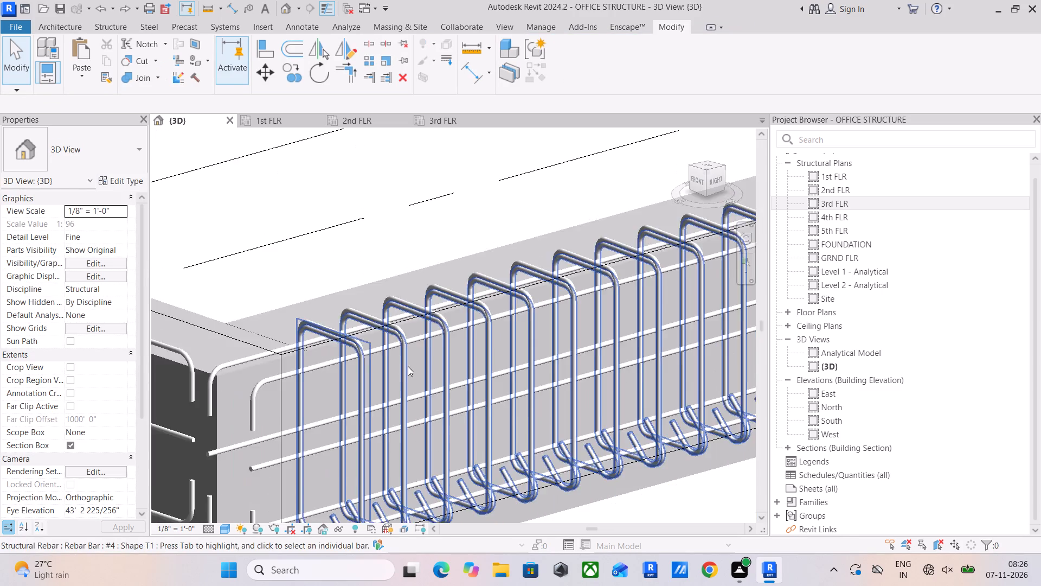
pyautogui.scroll(-4, 408, 366)
pyautogui.moveTo(408, 366); pyautogui.dragTo(355, 398, button='middle')
pyautogui.scroll(-4, 355, 392)
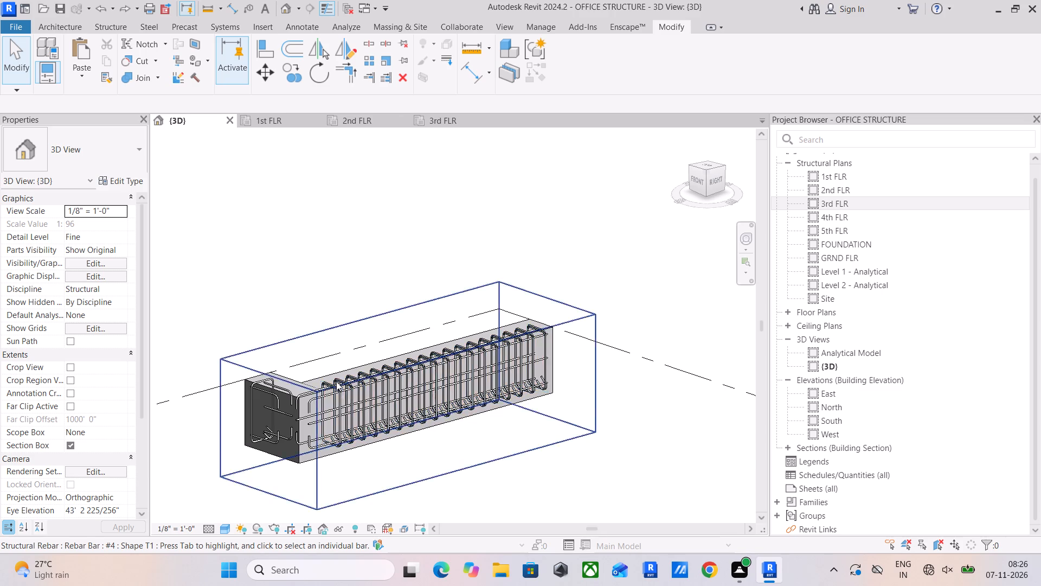
pyautogui.scroll(13, 335, 379)
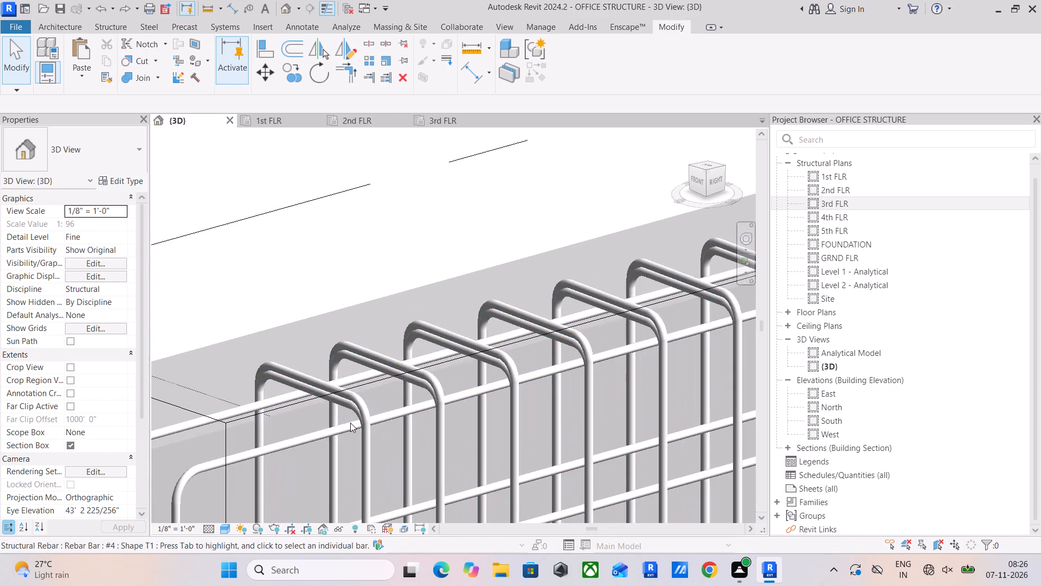
pyautogui.click(359, 416)
pyautogui.scroll(-4, 359, 420)
pyautogui.moveTo(359, 420); pyautogui.dragTo(397, 282, button='middle')
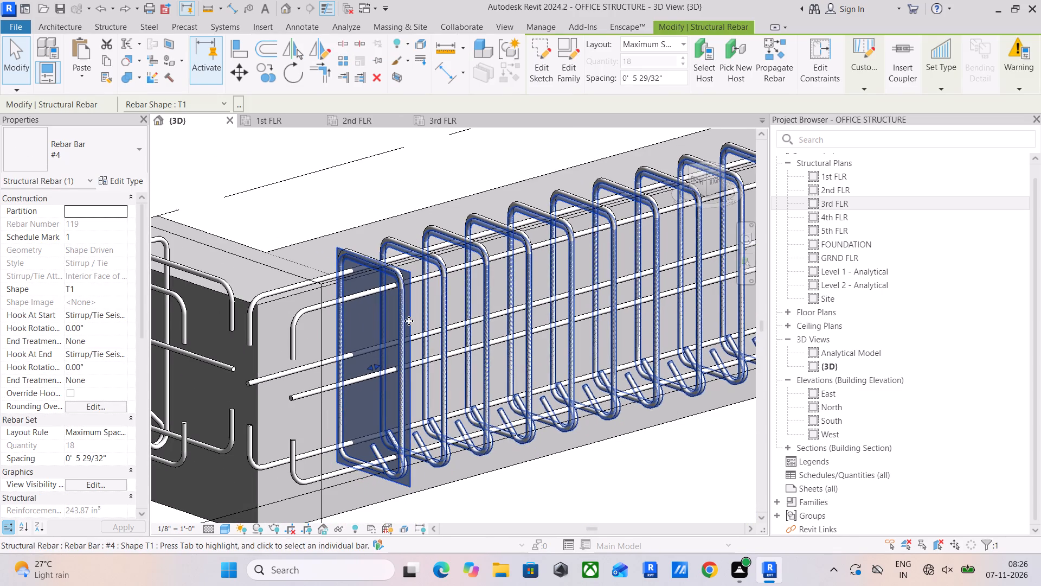
pyautogui.press('Delete')
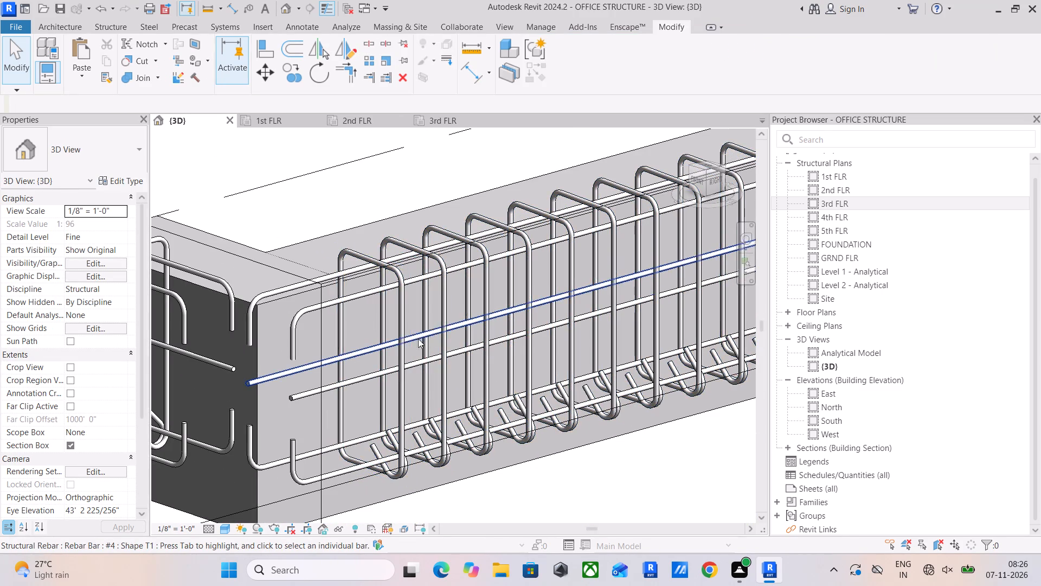
# In right view, copy the remaining #4 Shape T1 stirrup set about one stirrup spacing along the beam toward the corner joint.
pyautogui.click(396, 327)
pyautogui.scroll(-4, 394, 337)
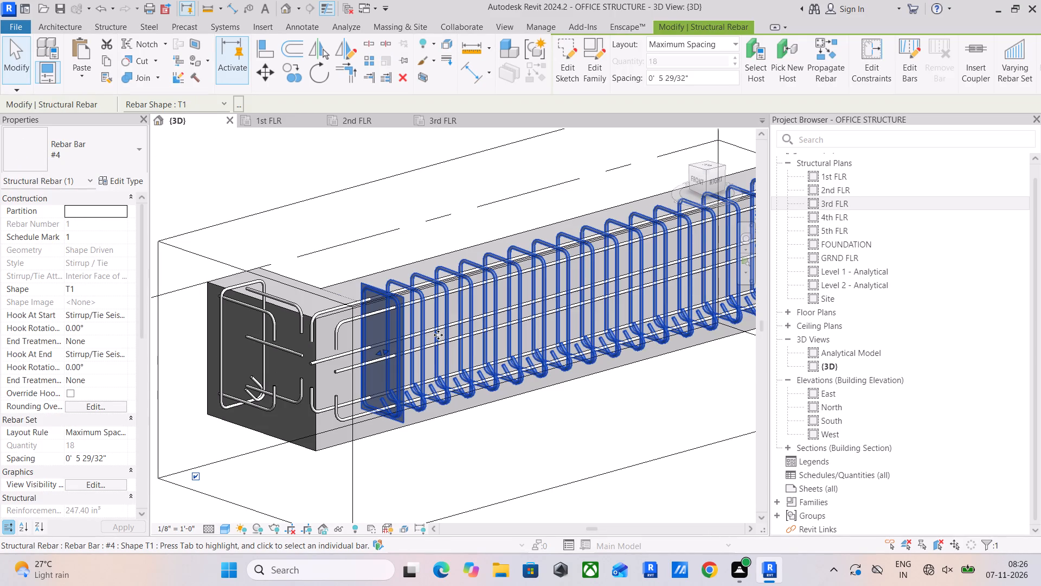
pyautogui.click(712, 175)
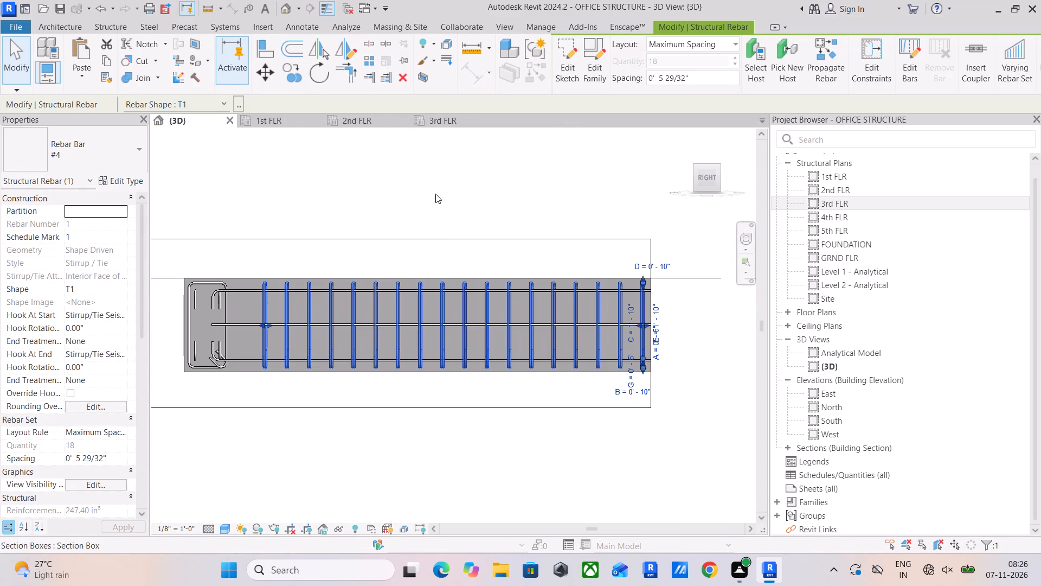
pyautogui.click(295, 73)
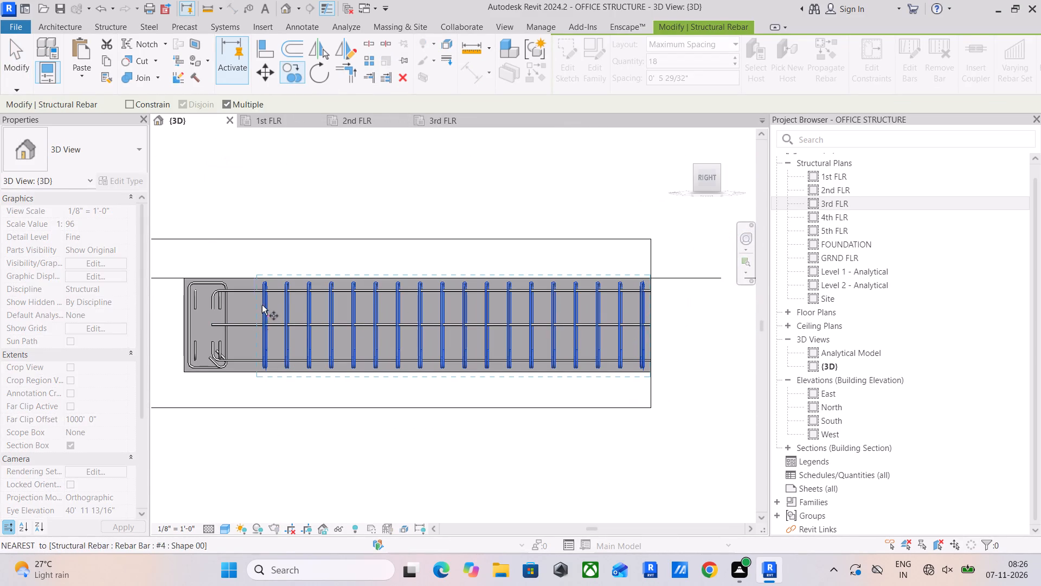
pyautogui.click(264, 282)
pyautogui.click(240, 284)
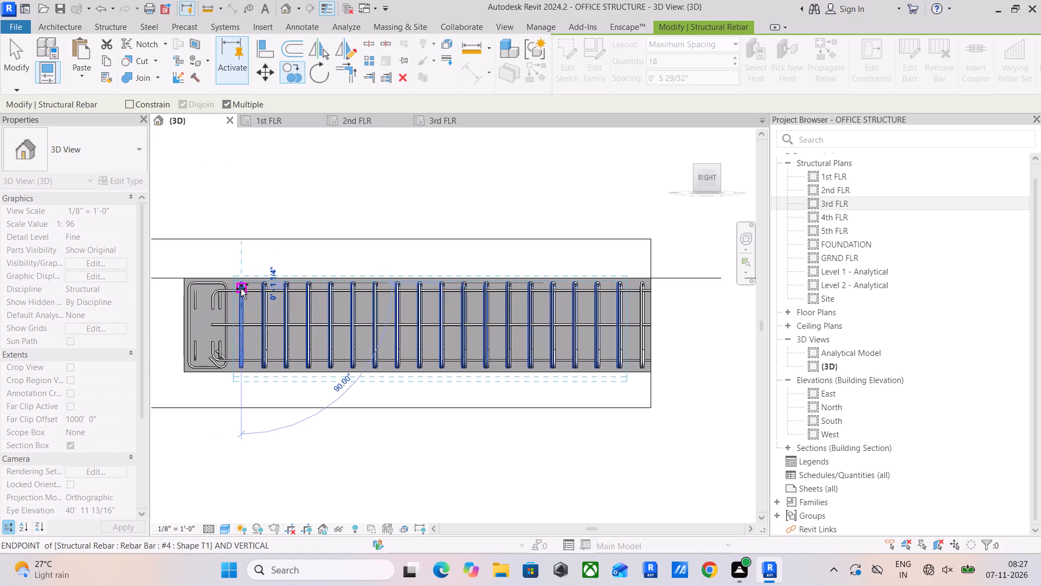
pyautogui.press('Escape')
pyautogui.press('Escape')
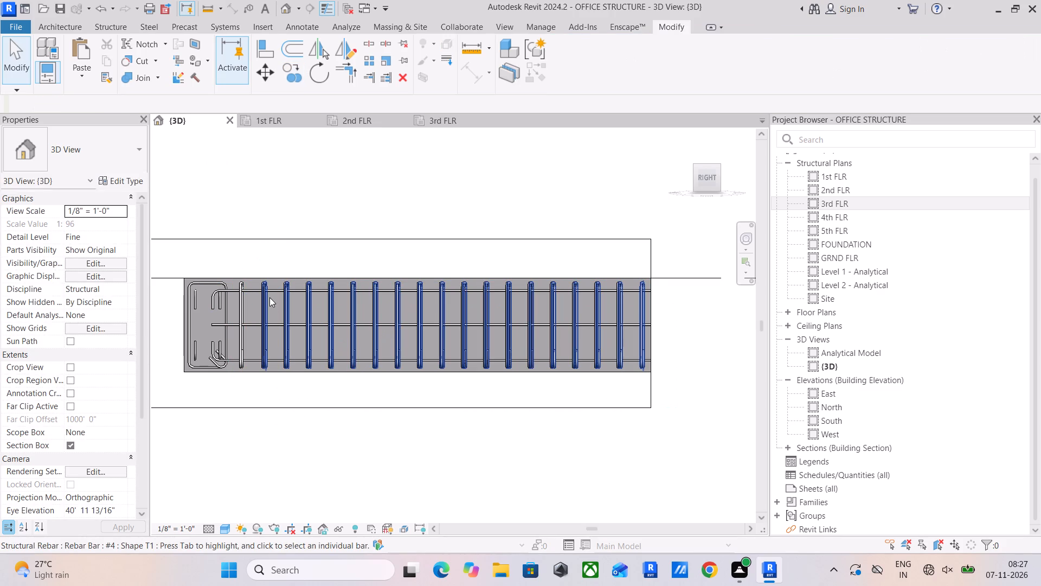
# Delete the copied #4 Shape T1 stirrup set that starts closer to the corner joint.
pyautogui.click(269, 297)
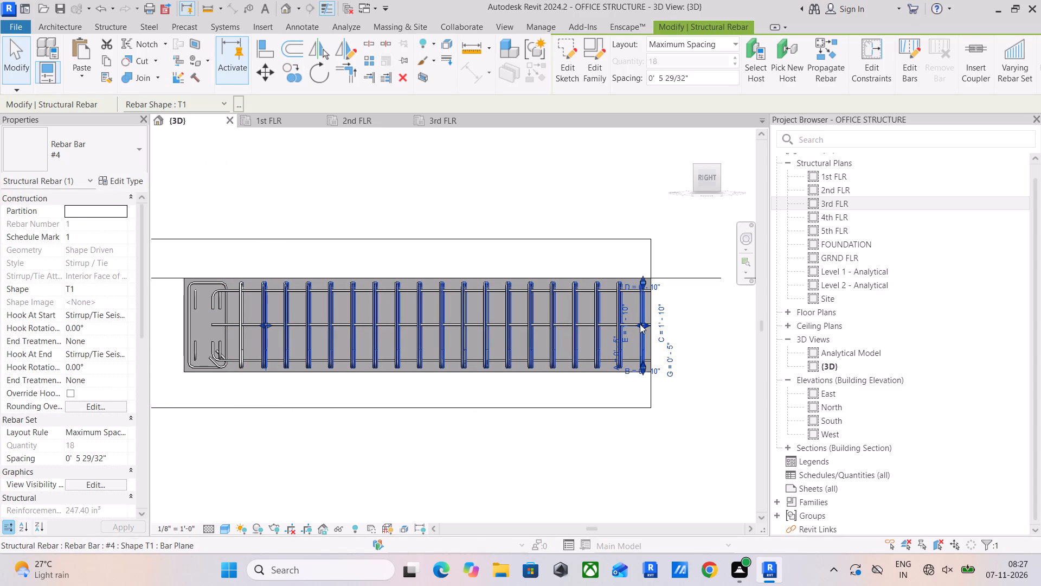
pyautogui.click(236, 310)
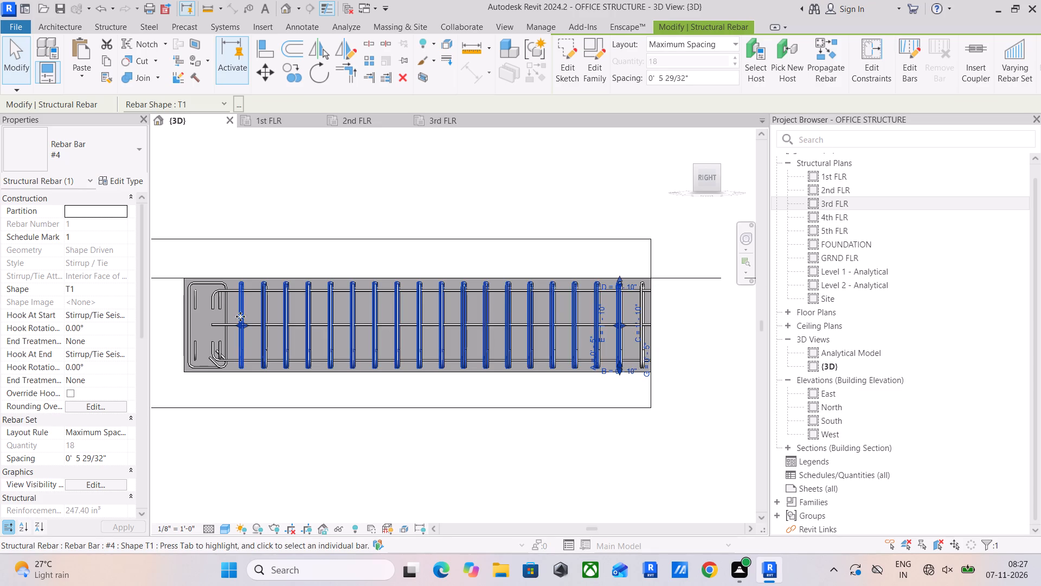
pyautogui.press('Delete')
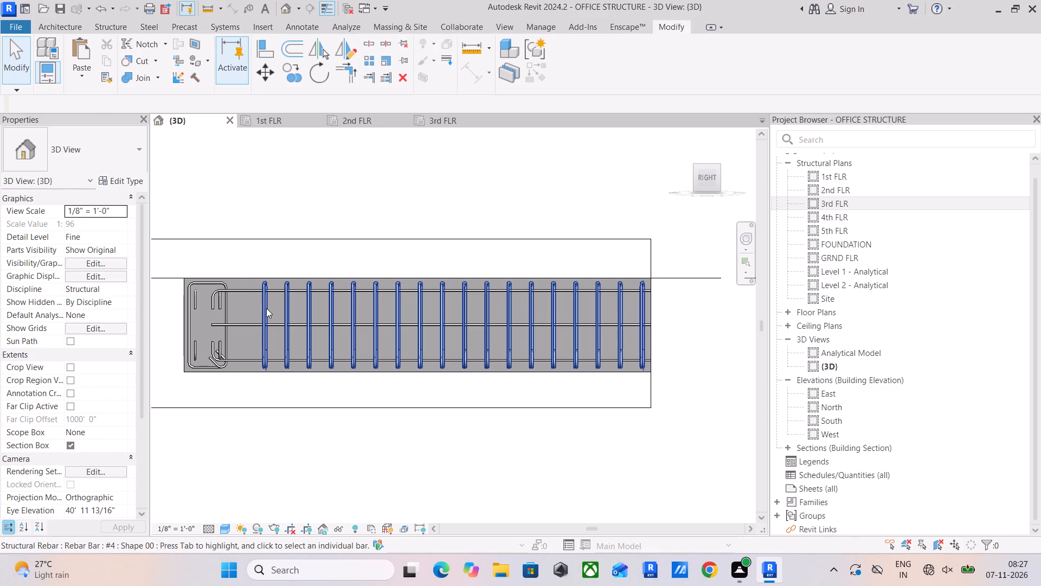
# Inspect the remaining #4 Shape T1 stirrup set and the Shape 00 and 02 bars at the corner joint from several angles.
pyautogui.click(266, 307)
pyautogui.scroll(2, 254, 320)
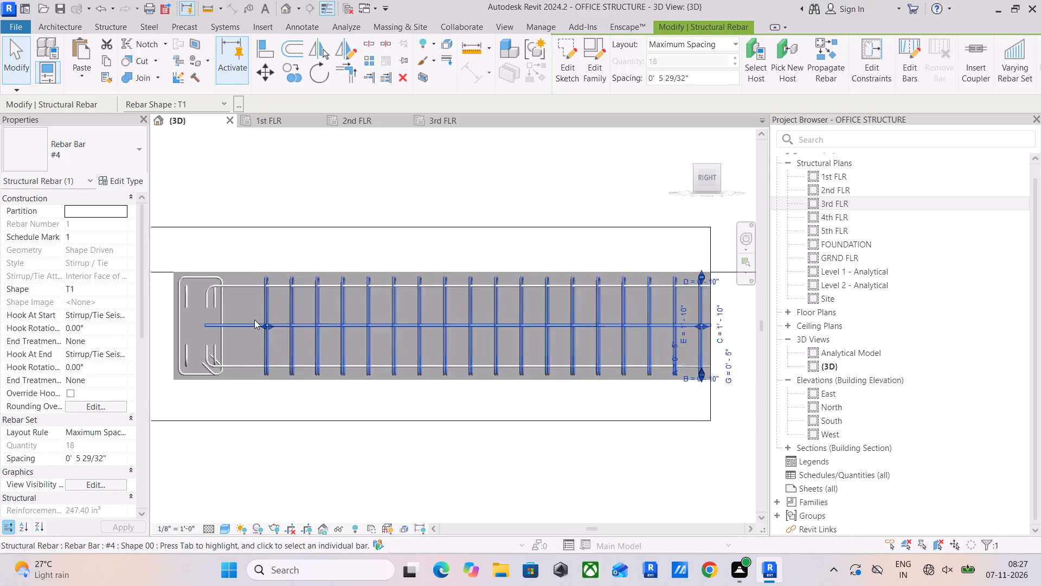
pyautogui.scroll(1, 254, 320)
pyautogui.scroll(-4, 254, 320)
pyautogui.keyDown('shift'); pyautogui.moveTo(306, 413); pyautogui.dragTo(371, 440, button='middle'); pyautogui.keyUp('shift')
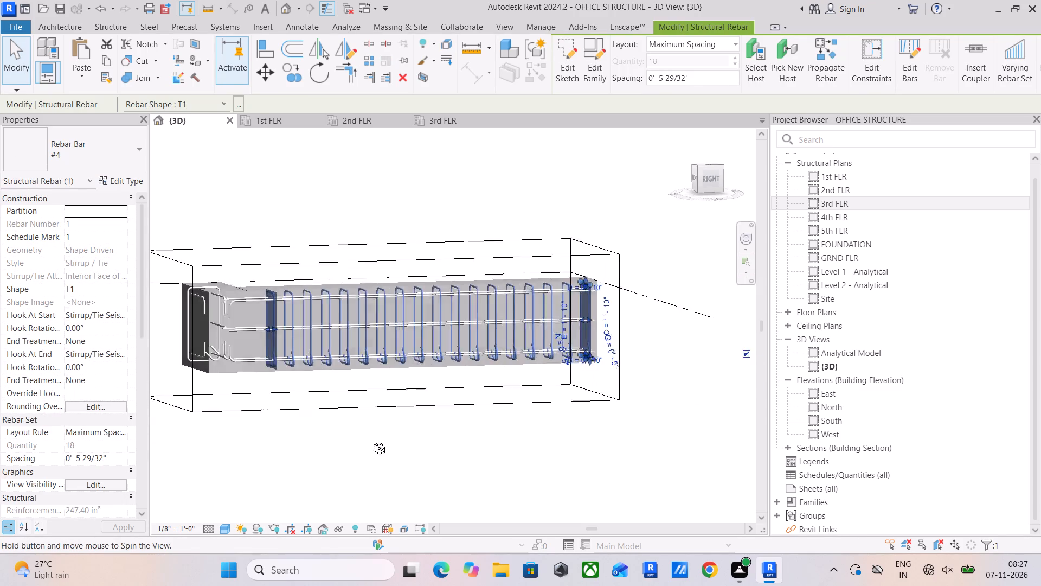
pyautogui.keyDown('shift'); pyautogui.moveTo(371, 440); pyautogui.dragTo(452, 478, button='middle'); pyautogui.keyUp('shift')
pyautogui.scroll(2, 422, 424)
pyautogui.click(460, 413)
pyautogui.scroll(-4, 453, 387)
pyautogui.moveTo(452, 391); pyautogui.dragTo(452, 431, button='middle')
pyautogui.scroll(3, 322, 392)
pyautogui.click(322, 392)
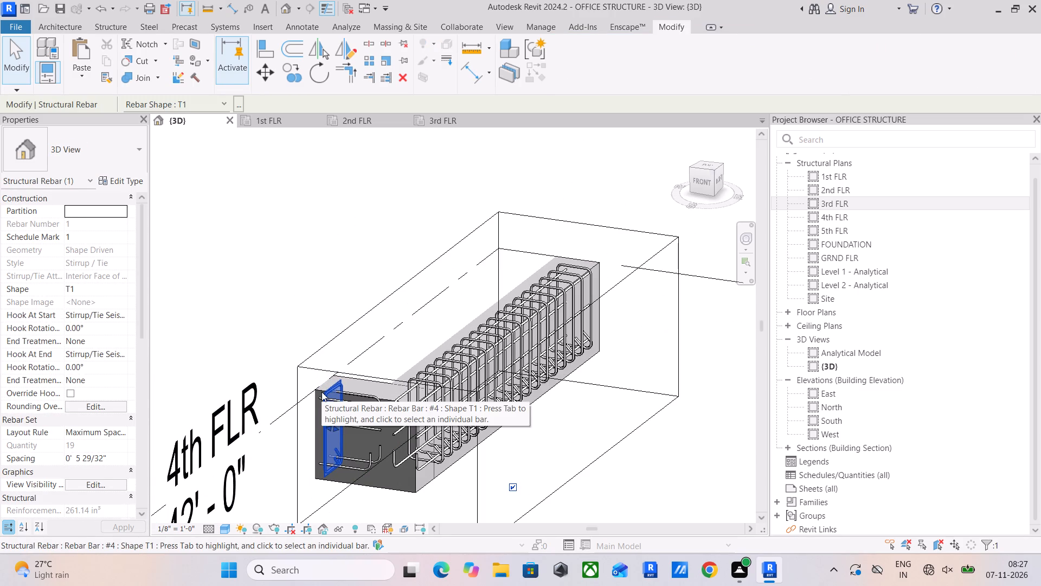
pyautogui.click(369, 406)
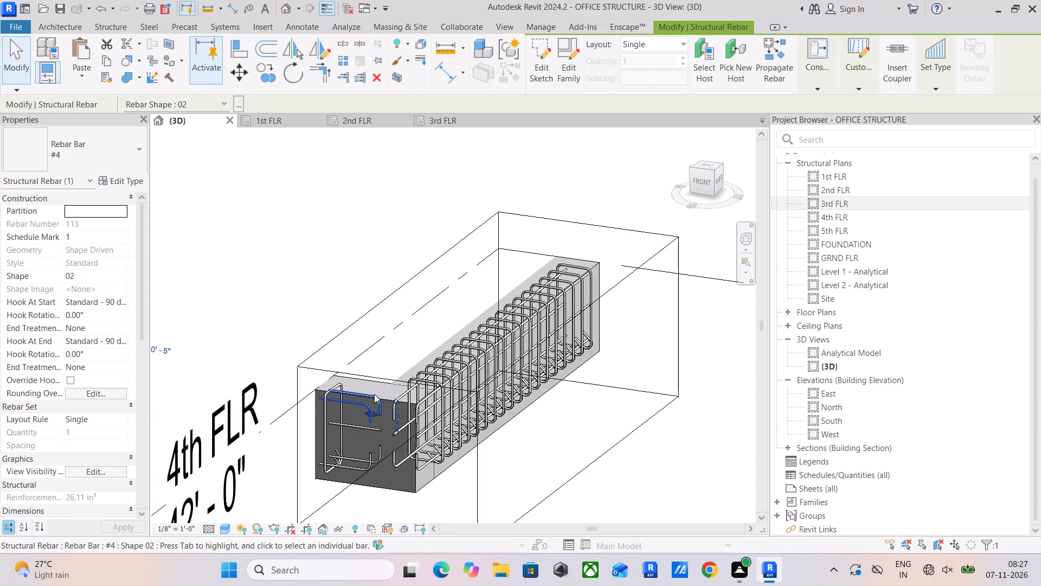
pyautogui.click(374, 394)
pyautogui.click(351, 425)
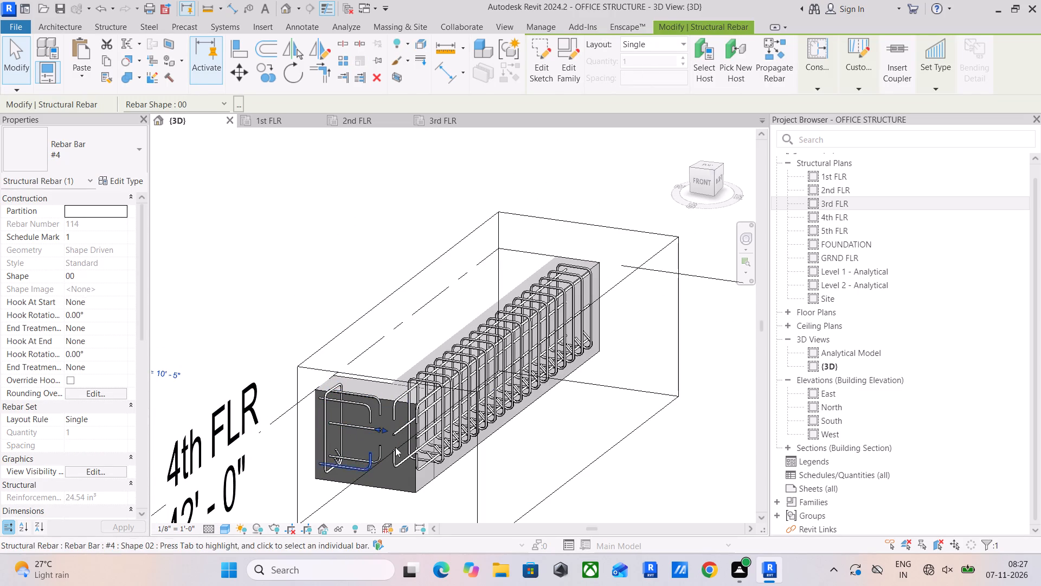
pyautogui.keyDown('shift'); pyautogui.moveTo(455, 429); pyautogui.dragTo(330, 406, button='middle'); pyautogui.keyUp('shift')
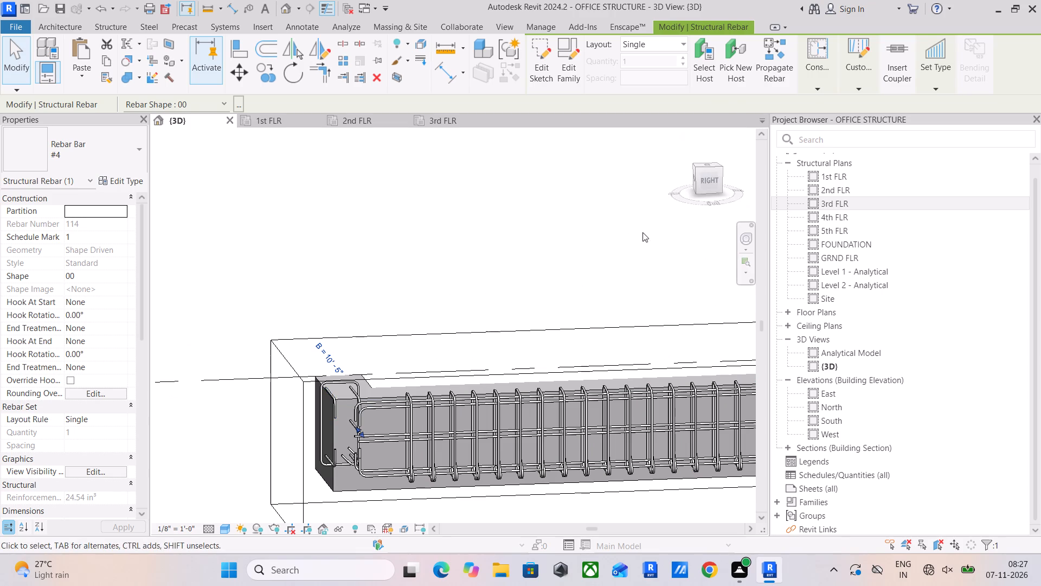
pyautogui.click(706, 181)
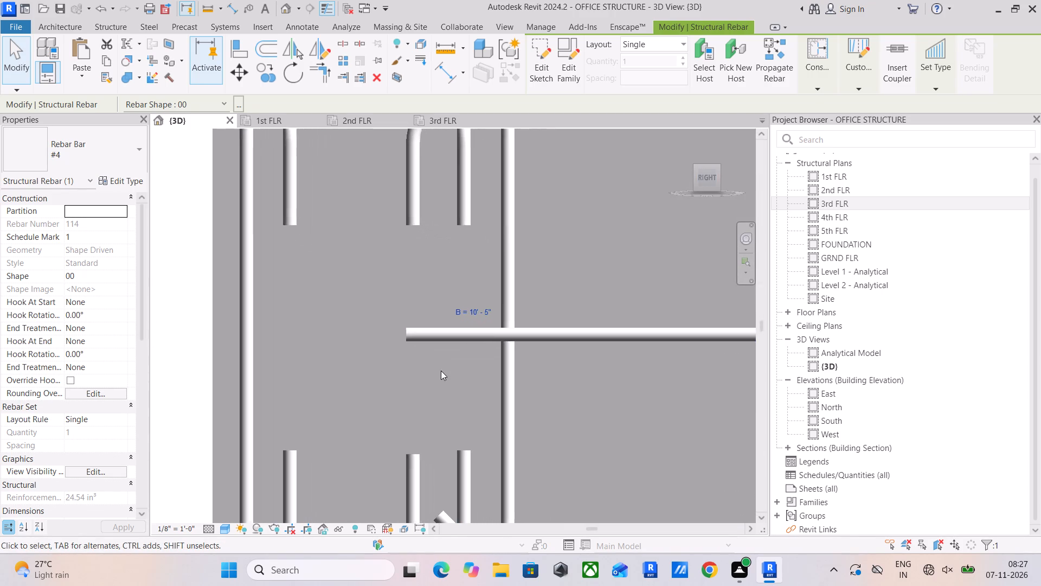
pyautogui.scroll(-5, 433, 334)
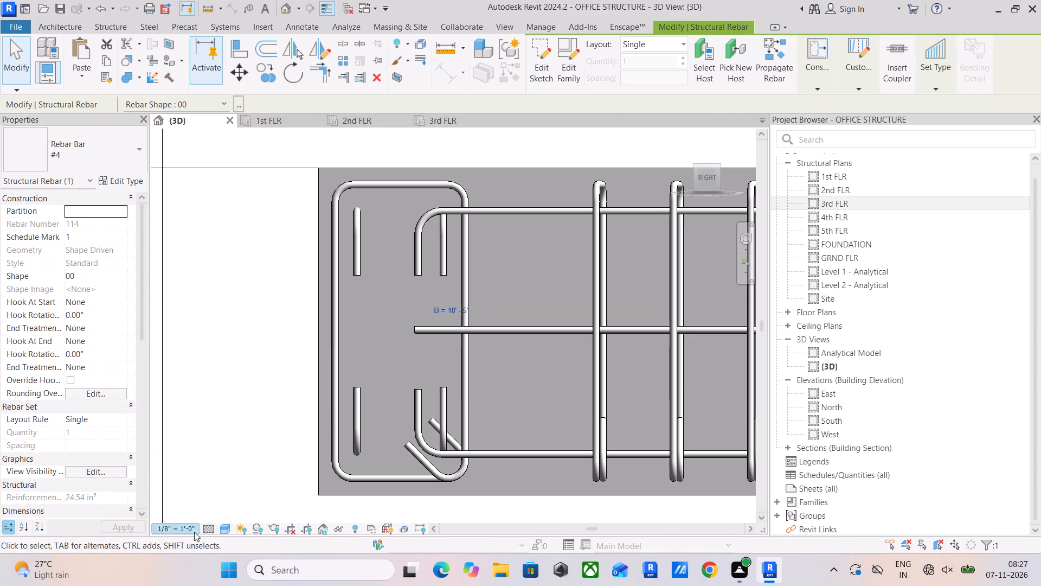
pyautogui.moveTo(224, 527); pyautogui.dragTo(224, 519)
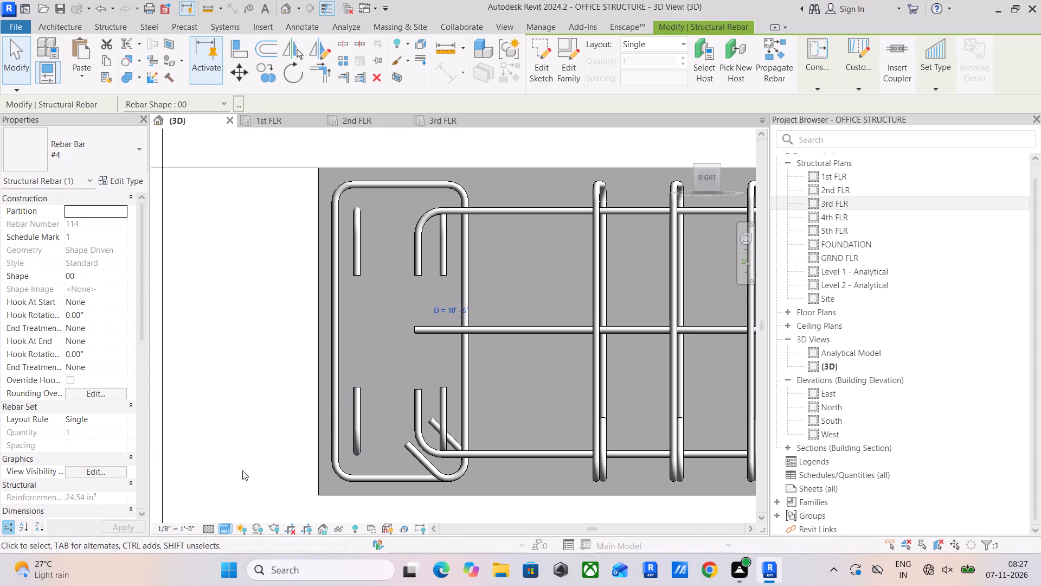
pyautogui.scroll(-4, 333, 391)
pyautogui.keyDown('shift'); pyautogui.moveTo(336, 398); pyautogui.dragTo(336, 468, button='middle'); pyautogui.keyUp('shift')
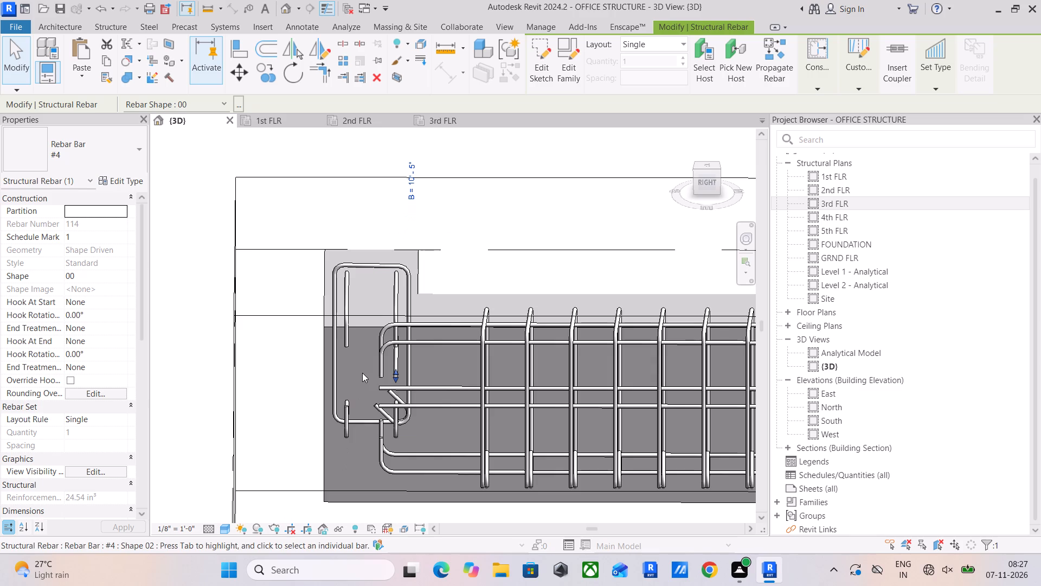
pyautogui.keyDown('shift'); pyautogui.moveTo(395, 352); pyautogui.dragTo(397, 432, button='middle'); pyautogui.keyUp('shift')
pyautogui.scroll(1, 397, 429)
pyautogui.scroll(-4, 398, 417)
pyautogui.scroll(-5, 340, 306)
# Select the whole beam assembly, review its categories in the filter, and examine the related warnings.
pyautogui.click(271, 207)
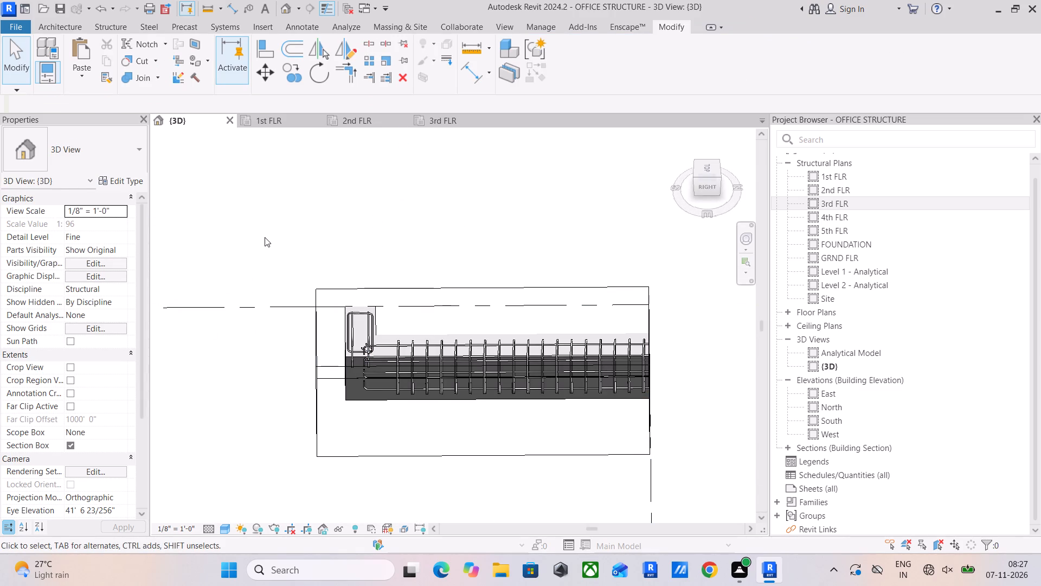
pyautogui.moveTo(260, 225); pyautogui.dragTo(703, 480)
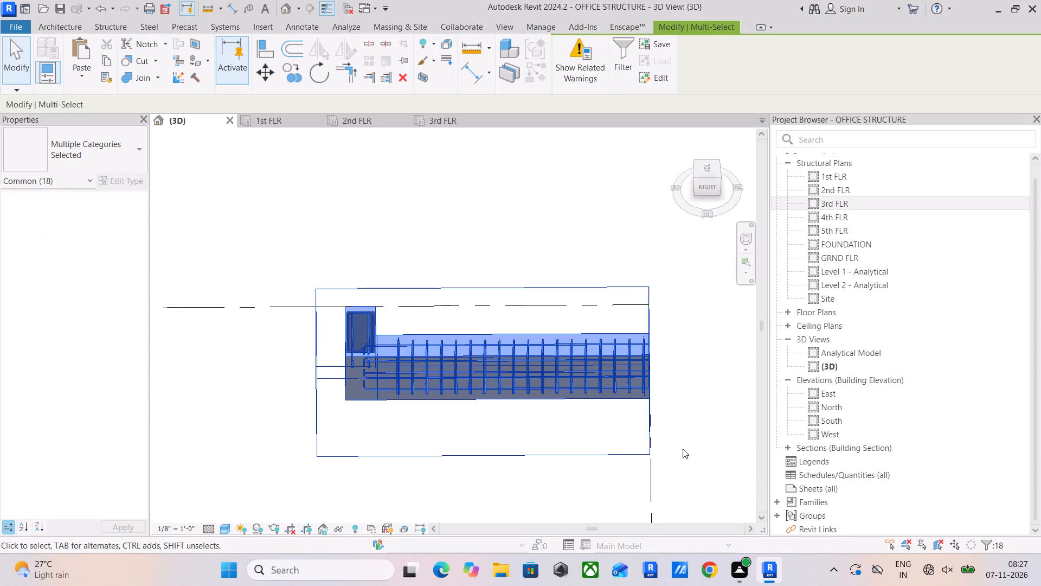
pyautogui.click(634, 58)
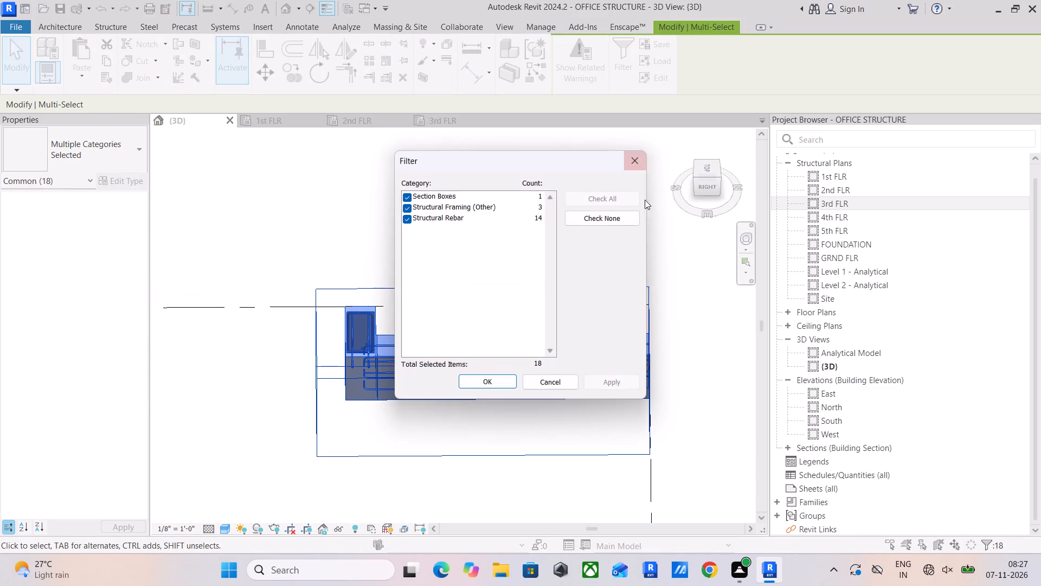
pyautogui.click(350, 163)
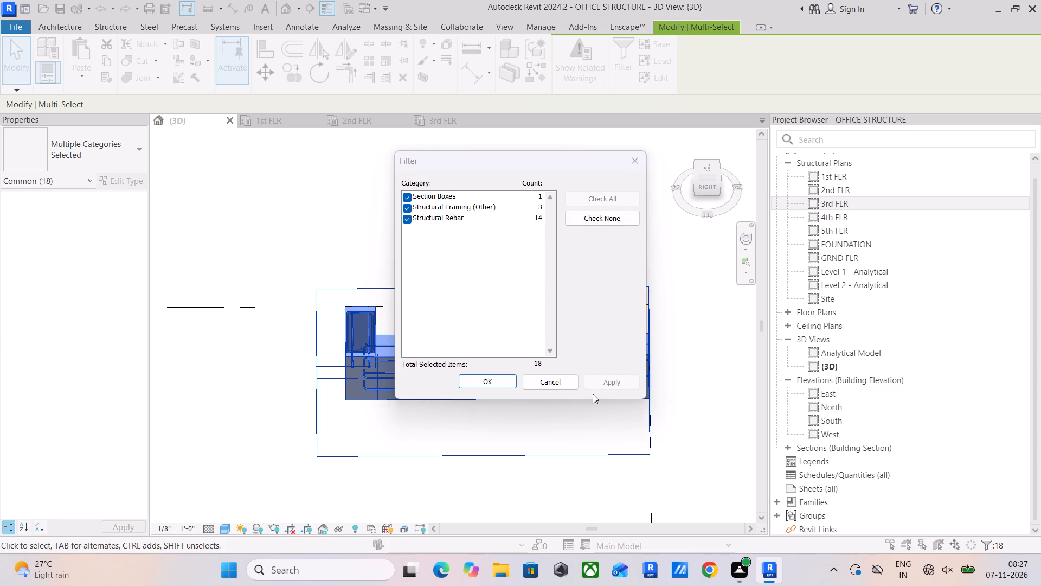
pyautogui.moveTo(492, 383); pyautogui.dragTo(494, 376)
pyautogui.click(566, 60)
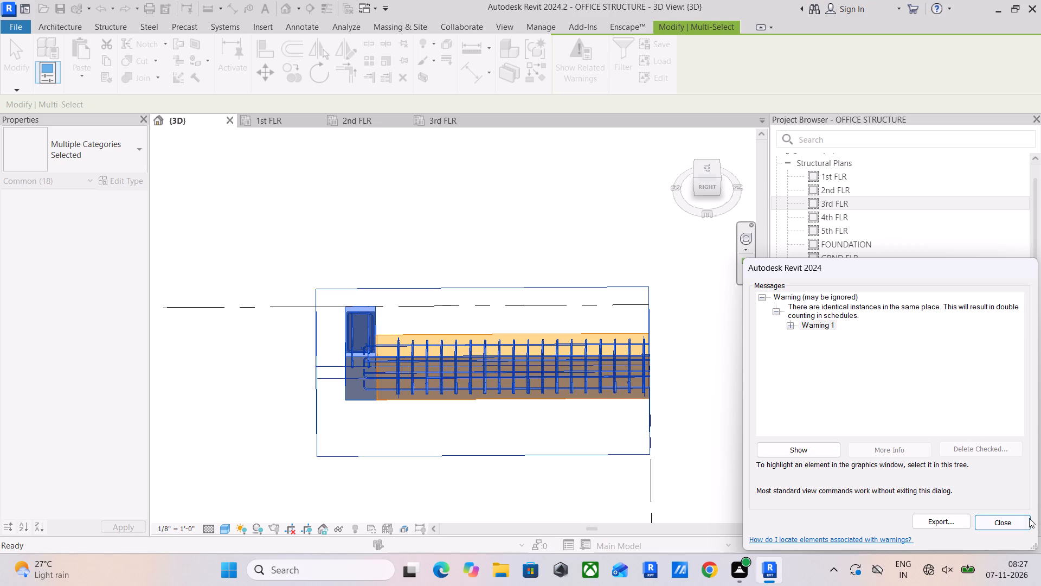
pyautogui.moveTo(1019, 520); pyautogui.dragTo(1011, 519)
# Delete the duplicate 12 x 24 concrete beam at 4th FLR that carries the identical-instances warning, and reselect the assembly to check it.
pyautogui.click(552, 334)
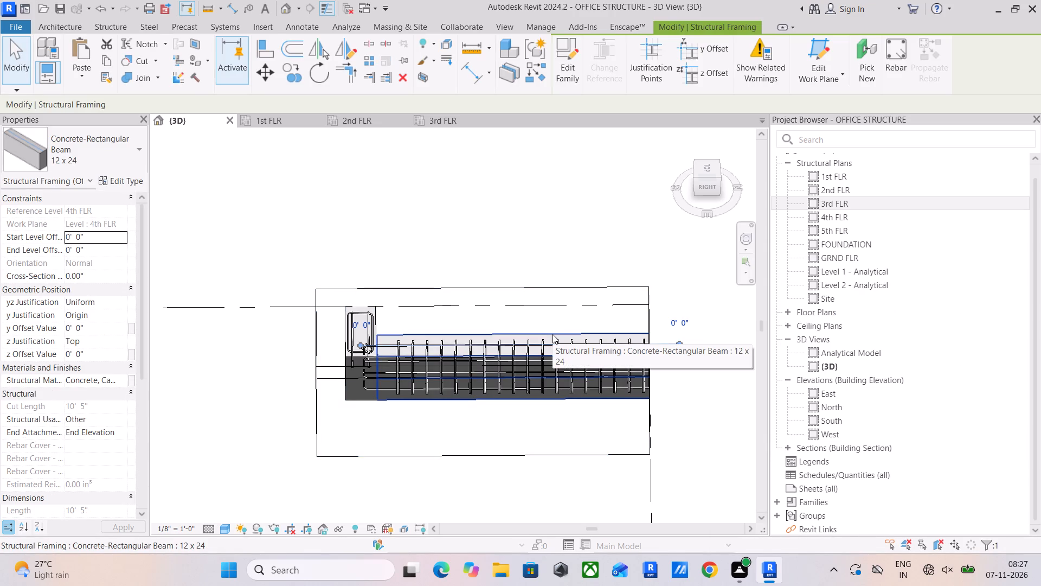
pyautogui.press('Delete')
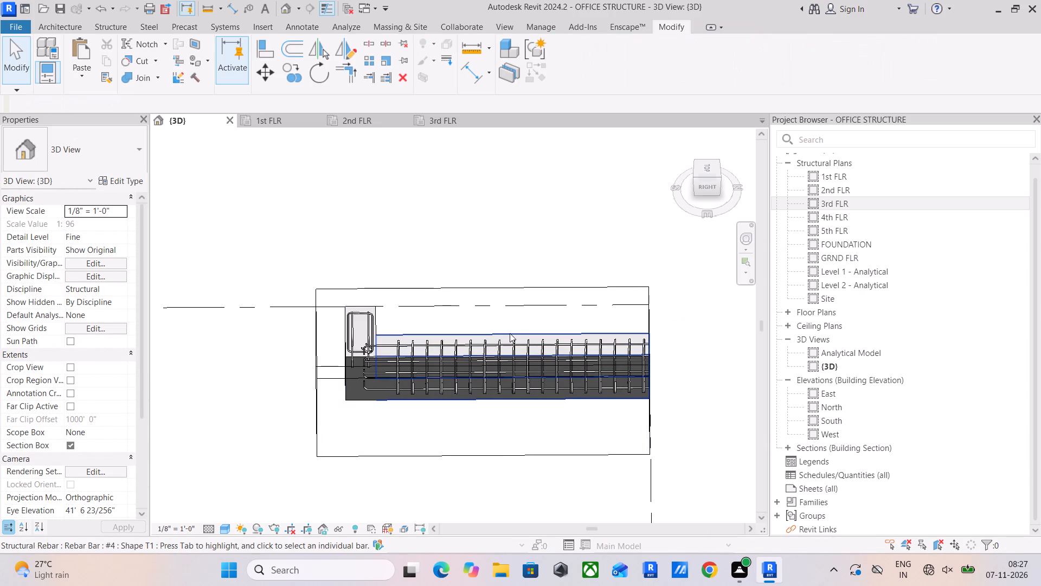
pyautogui.click(510, 333)
pyautogui.click(362, 238)
pyautogui.moveTo(269, 235); pyautogui.dragTo(676, 468)
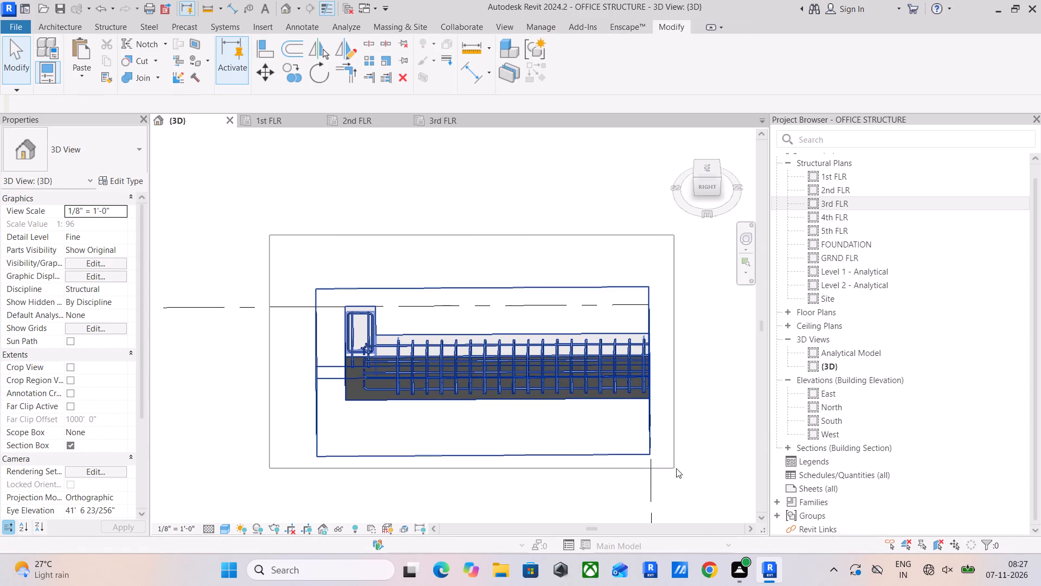
pyautogui.moveTo(676, 468); pyautogui.dragTo(690, 463)
pyautogui.press('Escape')
pyautogui.press('Escape')
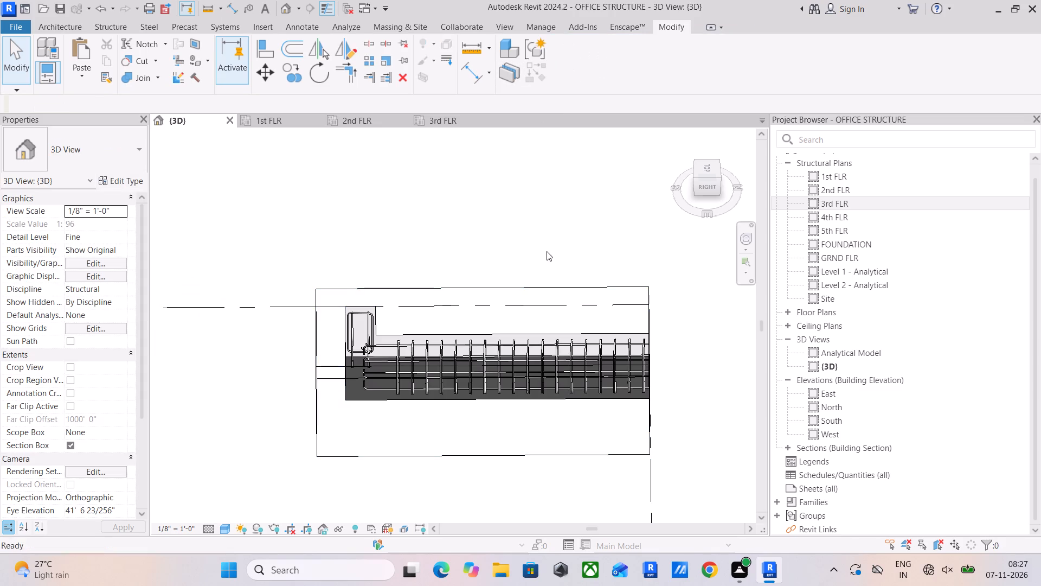
pyautogui.press('Escape')
# Turn off the section box to show the whole structure in the 3D view.
pyautogui.scroll(-4, 487, 329)
pyautogui.keyDown('shift'); pyautogui.moveTo(491, 348); pyautogui.dragTo(523, 257, button='middle'); pyautogui.keyUp('shift')
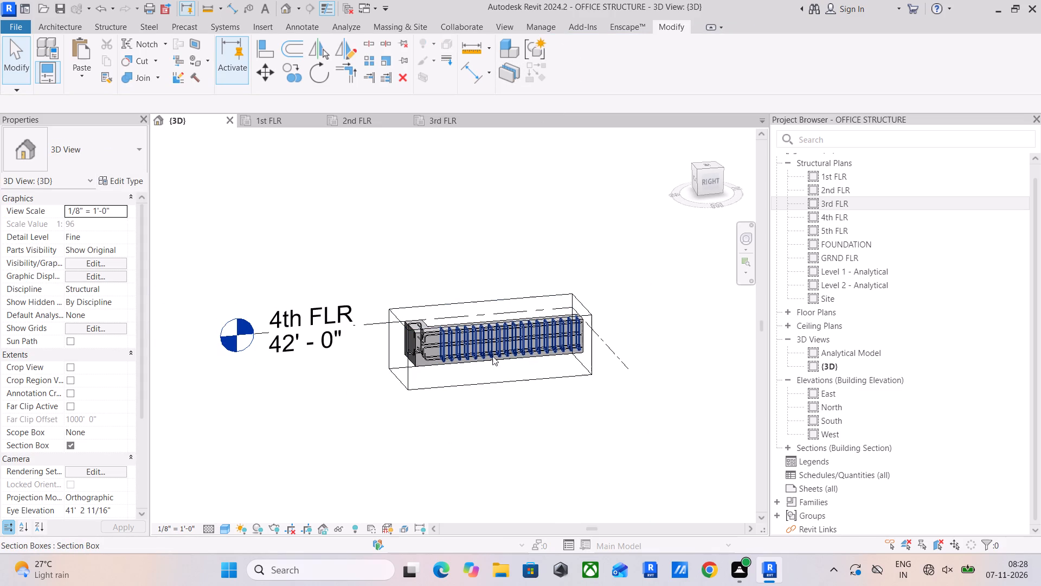
pyautogui.click(69, 440)
pyautogui.scroll(-5, 438, 347)
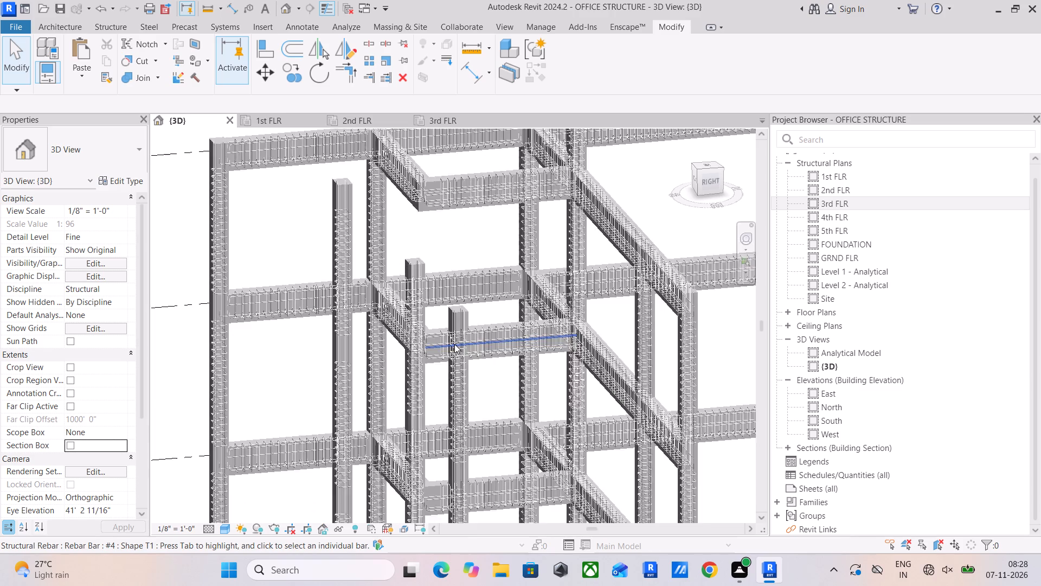
pyautogui.scroll(-4, 454, 344)
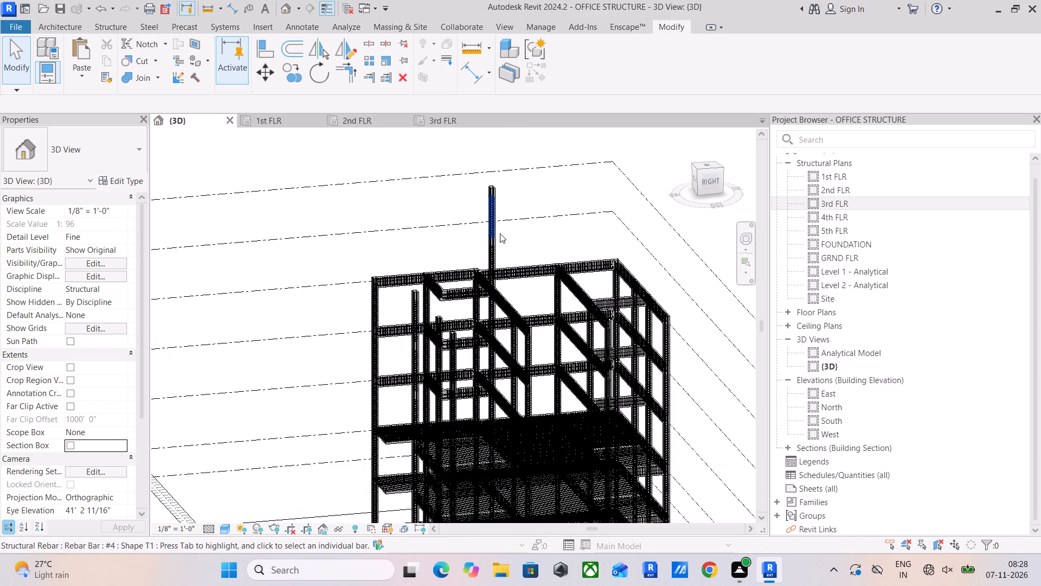
# In right view, delete the stray column and its rebar projecting above 5th FLR.
pyautogui.click(711, 179)
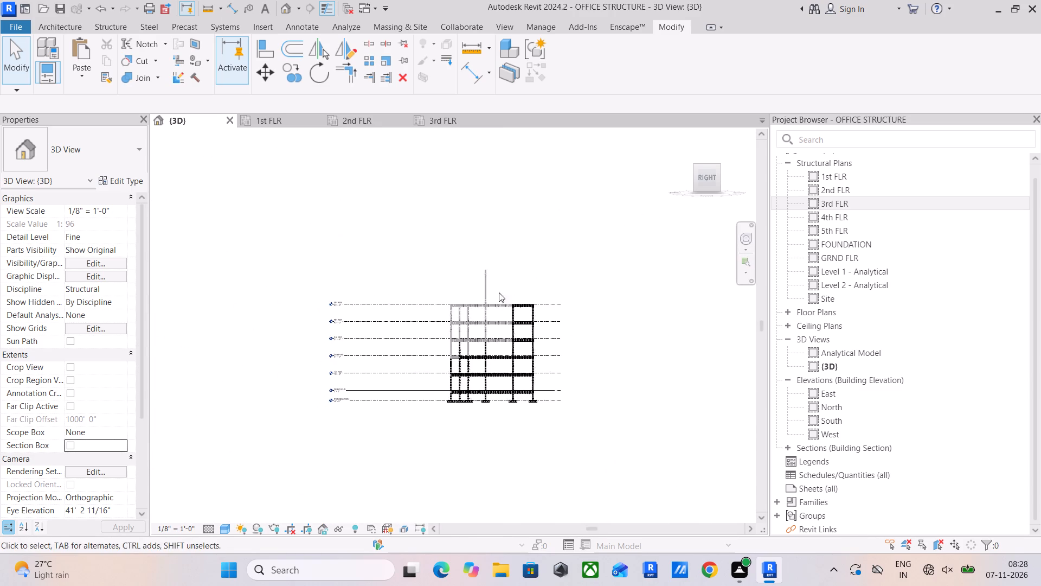
pyautogui.scroll(4, 496, 298)
pyautogui.moveTo(561, 208); pyautogui.dragTo(434, 252)
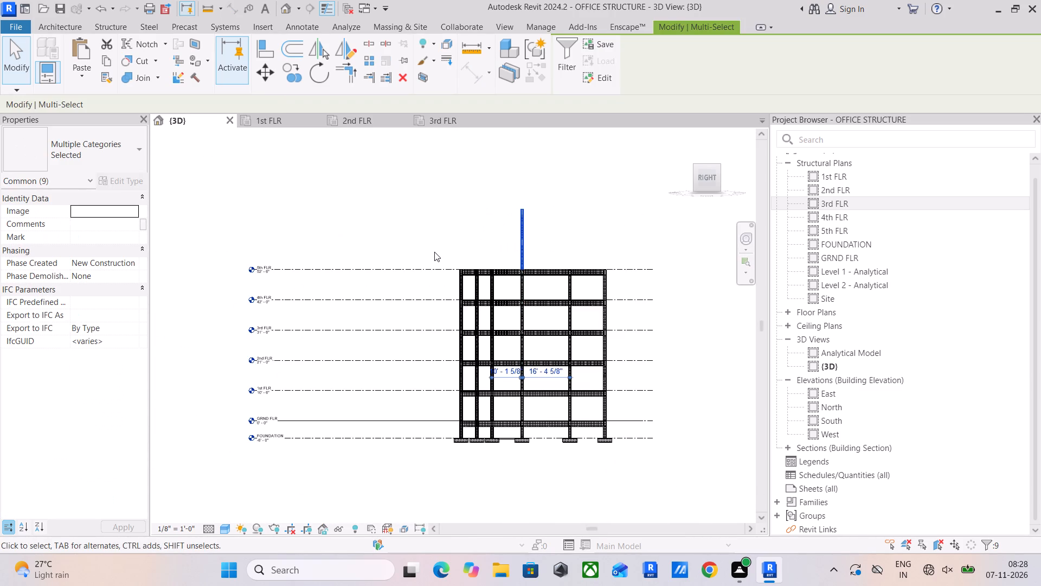
pyautogui.press('Delete')
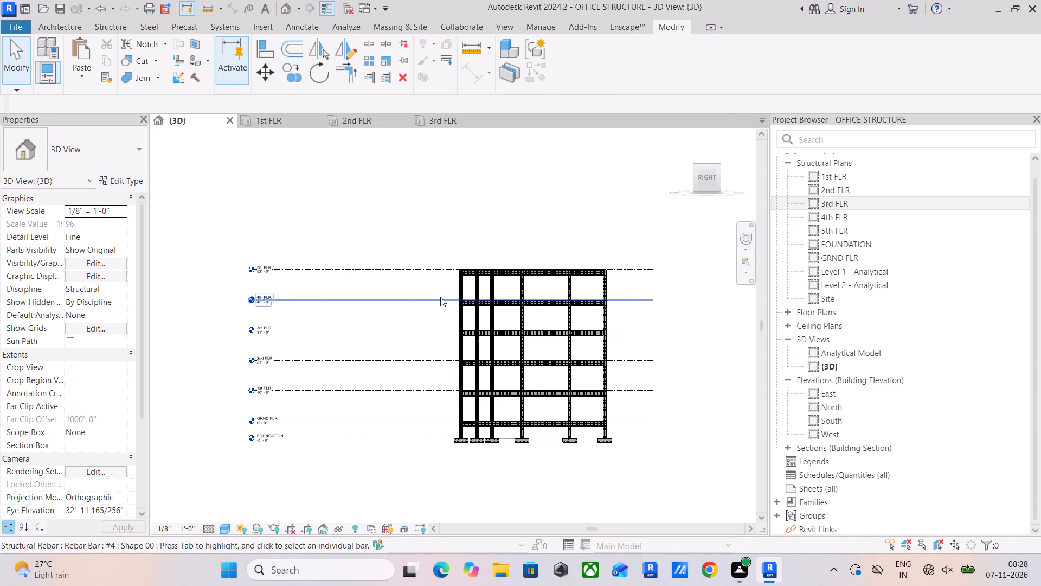
# Examine the upper framing in 3D, and compare the 3rd FLR structural plan with the 2nd FLR plan.
pyautogui.scroll(-3, 440, 304)
pyautogui.keyDown('shift'); pyautogui.moveTo(450, 311); pyautogui.dragTo(556, 415, button='middle'); pyautogui.keyUp('shift')
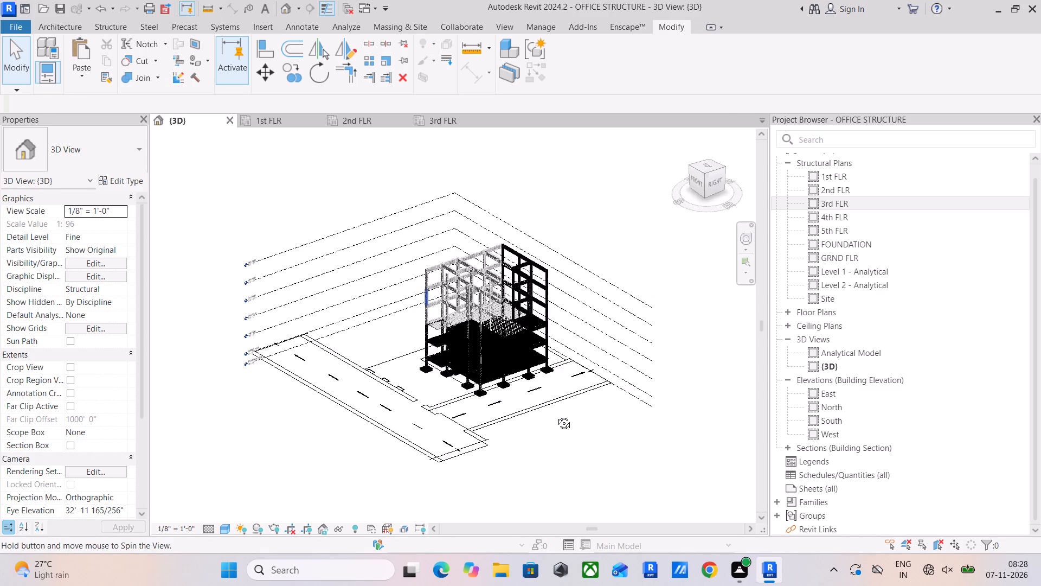
pyautogui.keyDown('shift'); pyautogui.moveTo(556, 415); pyautogui.dragTo(675, 458, button='middle'); pyautogui.keyUp('shift')
pyautogui.scroll(5, 455, 170)
pyautogui.scroll(4, 461, 290)
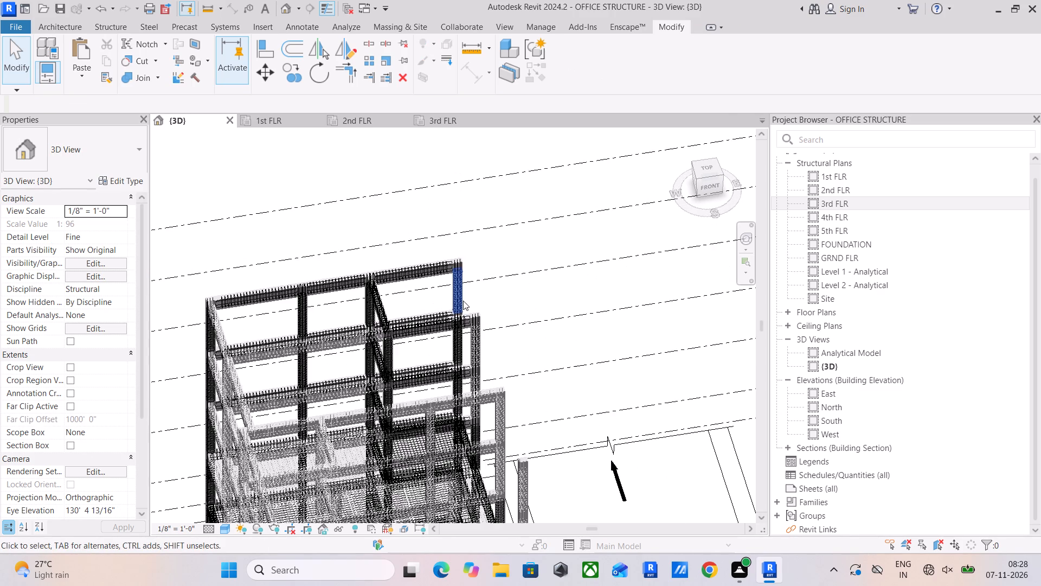
pyautogui.keyDown('shift'); pyautogui.moveTo(459, 302); pyautogui.dragTo(441, 377, button='middle'); pyautogui.keyUp('shift')
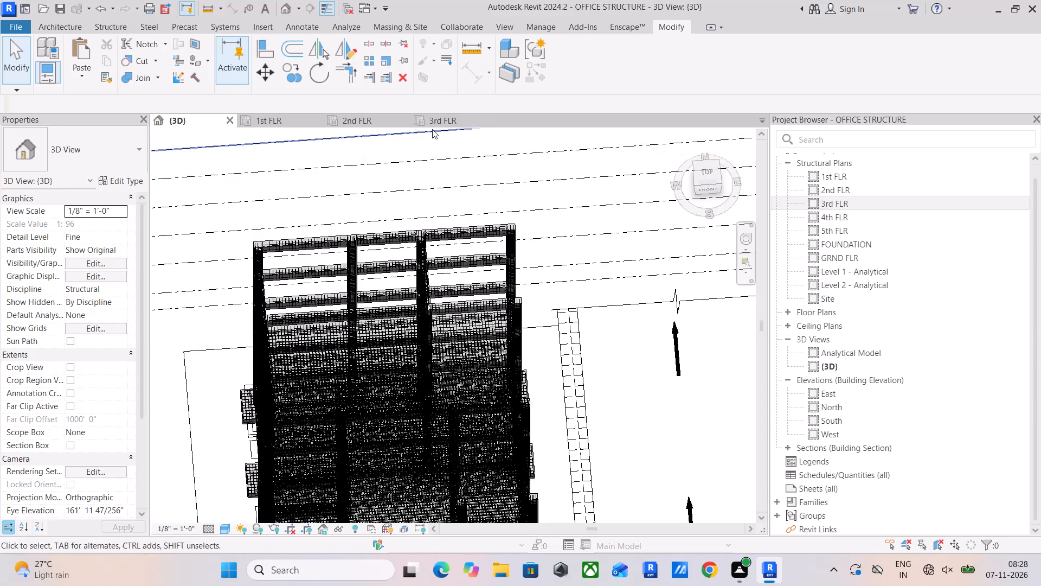
pyautogui.click(442, 116)
pyautogui.scroll(-8, 487, 216)
pyautogui.moveTo(475, 250); pyautogui.dragTo(343, 319, button='middle')
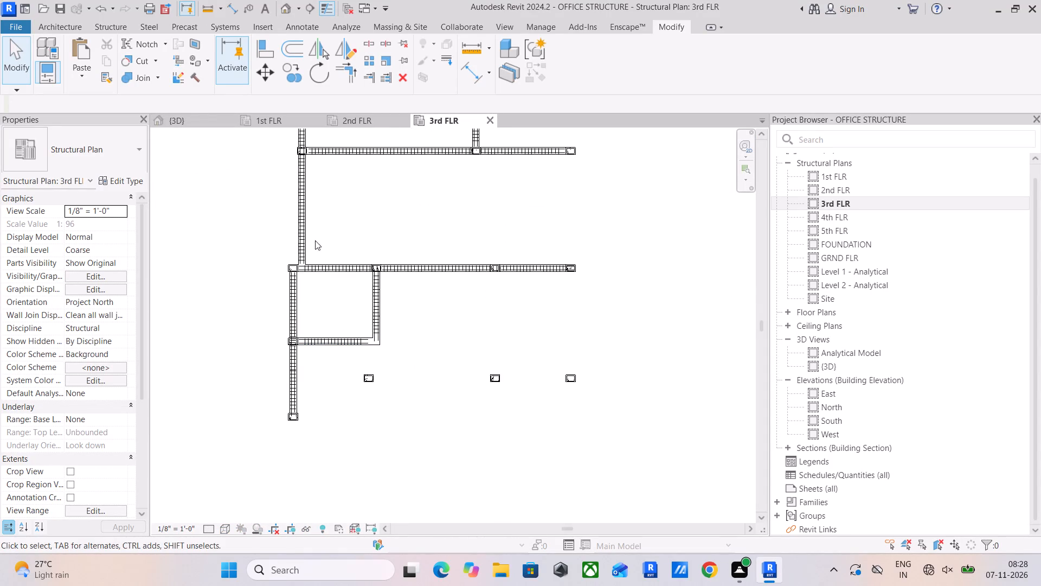
pyautogui.click(346, 111)
pyautogui.click(348, 120)
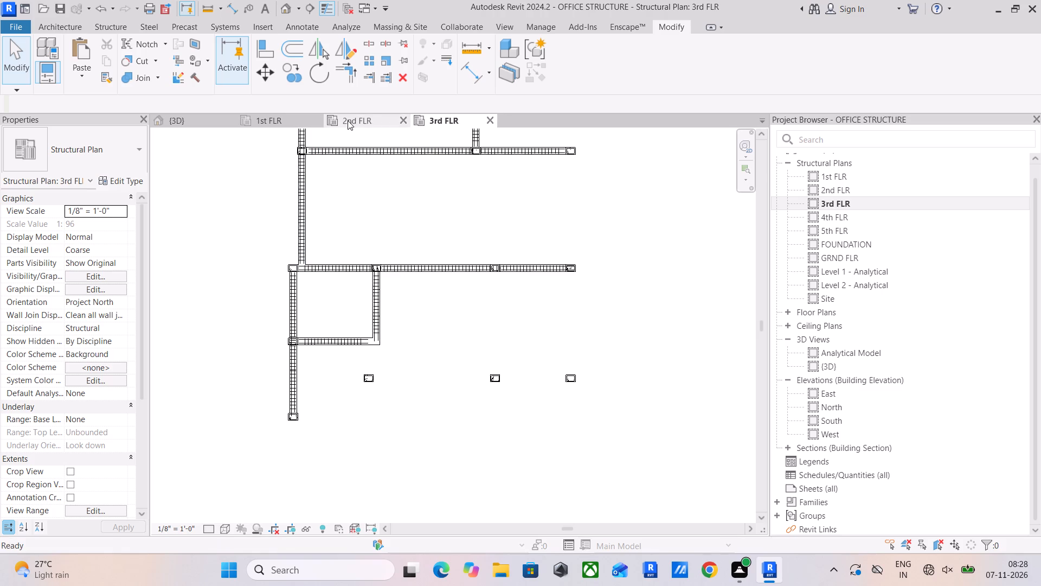
pyautogui.scroll(-3, 421, 278)
pyautogui.moveTo(456, 279); pyautogui.dragTo(435, 285, button='middle')
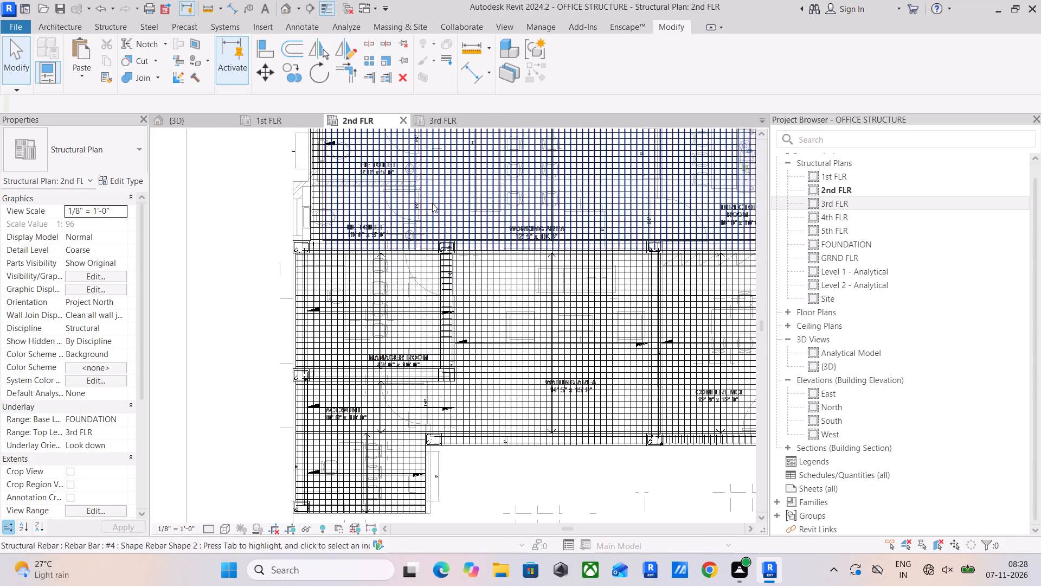
pyautogui.click(453, 122)
pyautogui.scroll(-2, 472, 220)
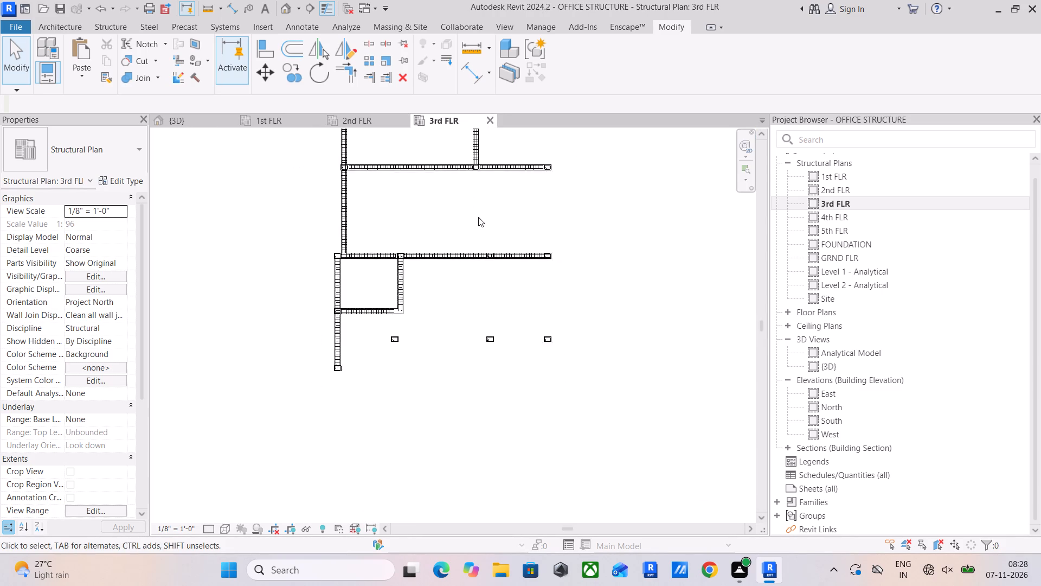
# Copy only the three 12 x 24 concrete beams along the east edge of 2nd FLR, pasting them aligned to levels 3rd FLR through 5th FLR.
pyautogui.scroll(-1, 478, 217)
pyautogui.moveTo(479, 231); pyautogui.dragTo(465, 322, button='middle')
pyautogui.click(348, 121)
pyautogui.scroll(-2, 502, 198)
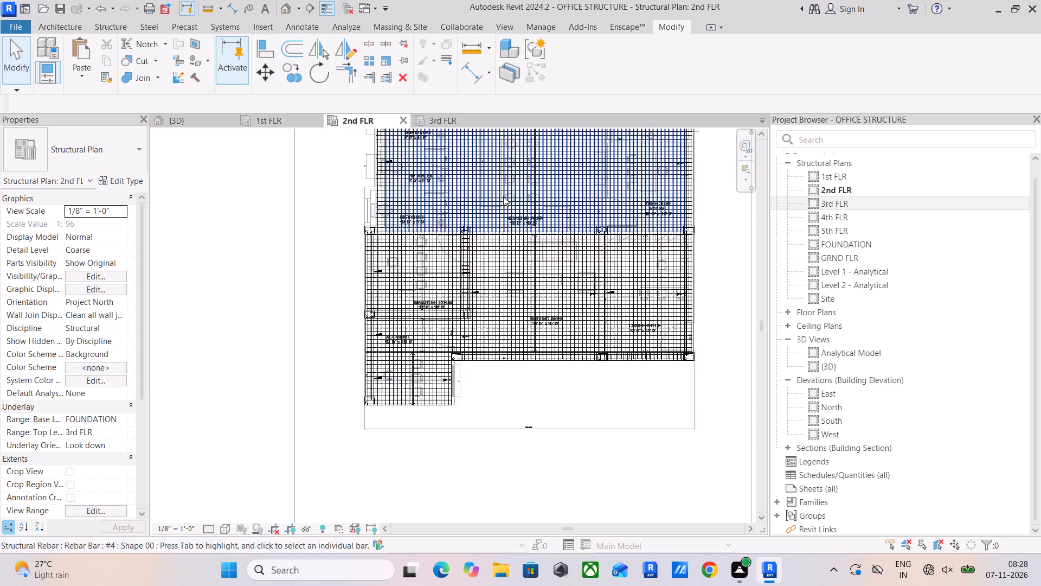
pyautogui.scroll(-4, 503, 196)
pyautogui.moveTo(575, 237); pyautogui.dragTo(471, 295, button='middle')
pyautogui.scroll(-2, 513, 241)
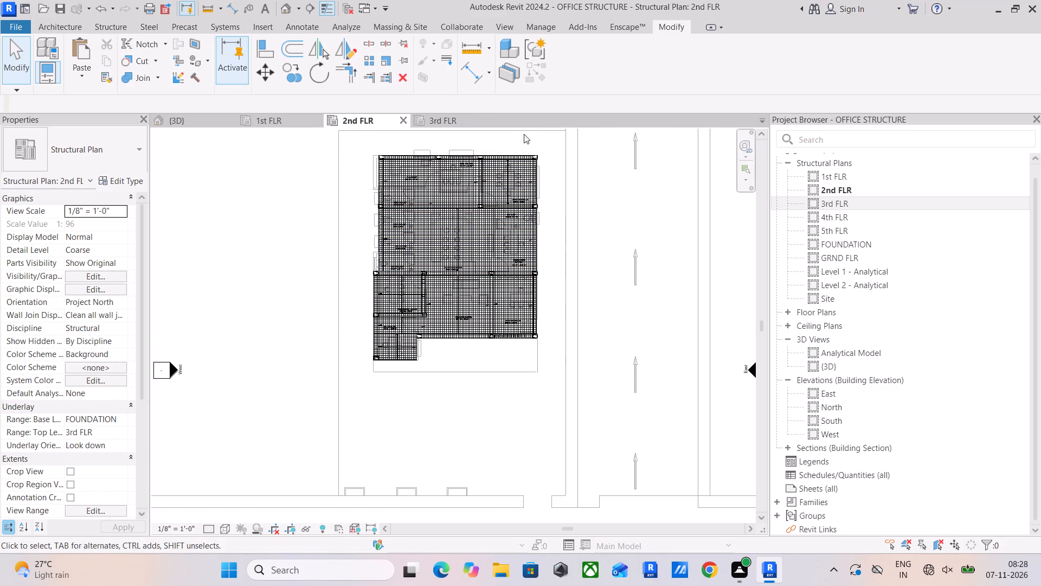
pyautogui.moveTo(524, 142); pyautogui.dragTo(550, 384)
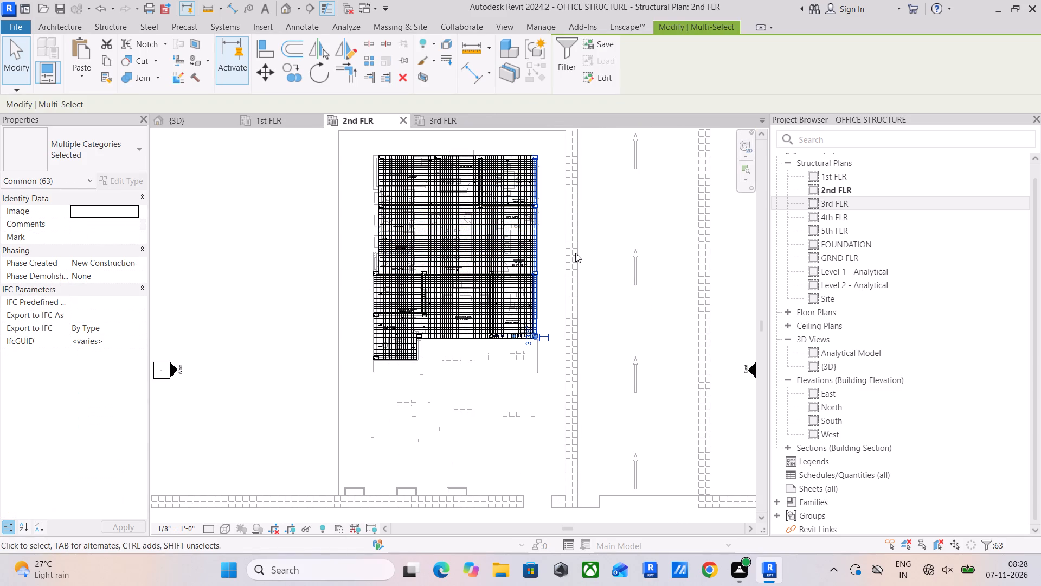
pyautogui.click(559, 67)
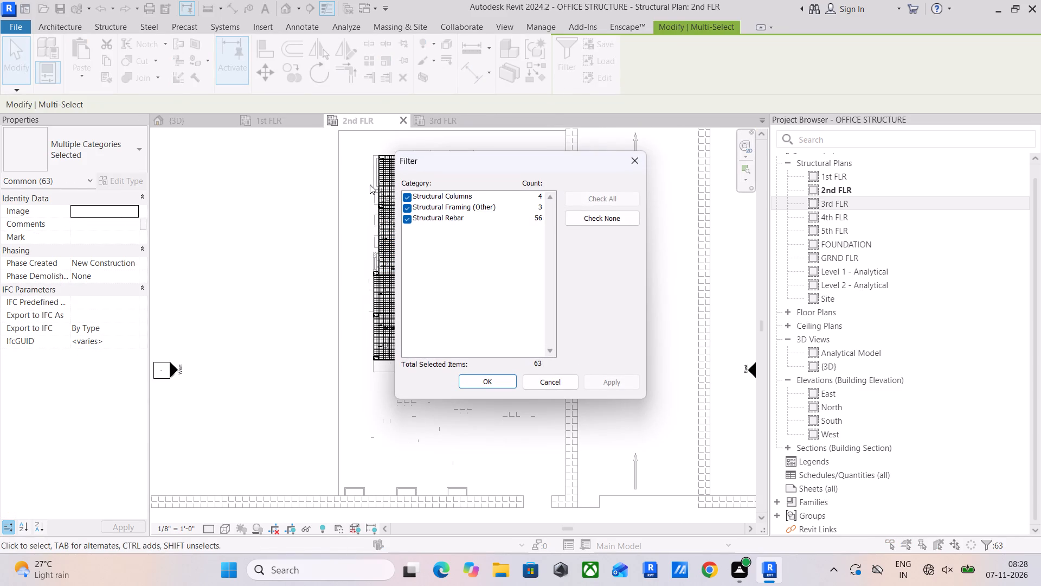
pyautogui.click(405, 207)
pyautogui.click(405, 195)
pyautogui.click(408, 219)
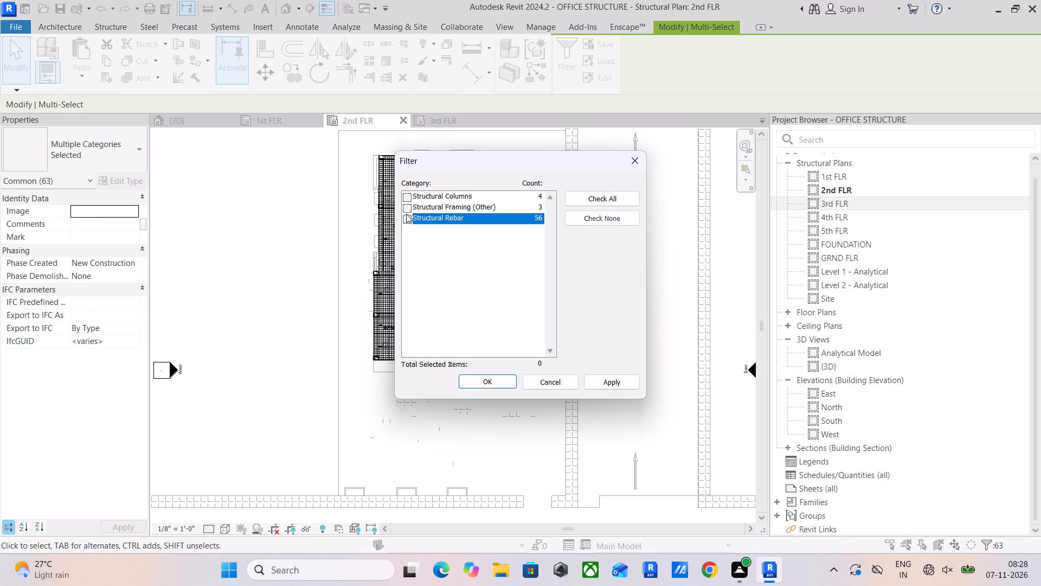
pyautogui.click(405, 209)
pyautogui.click(474, 385)
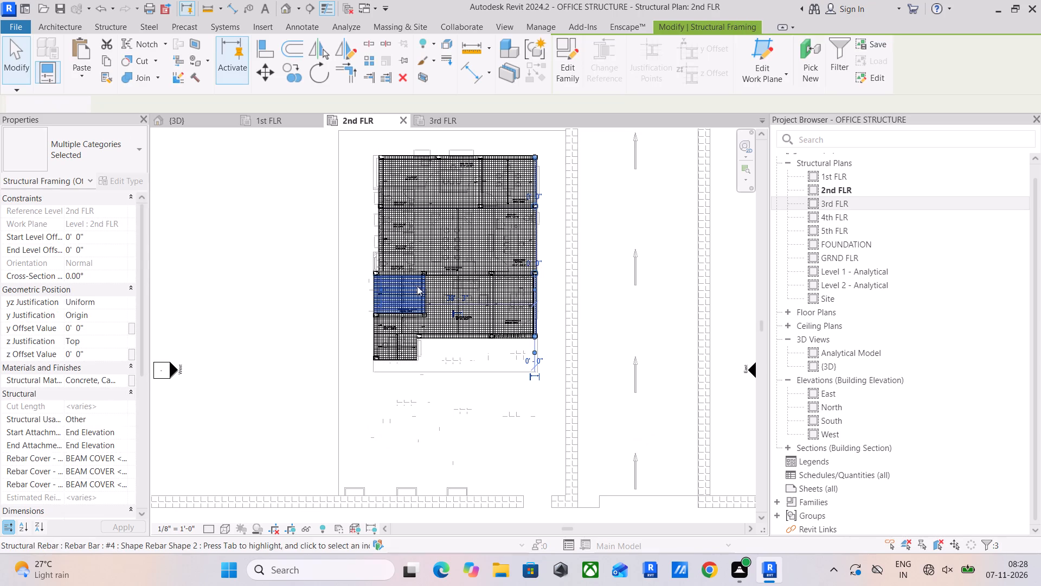
pyautogui.click(101, 62)
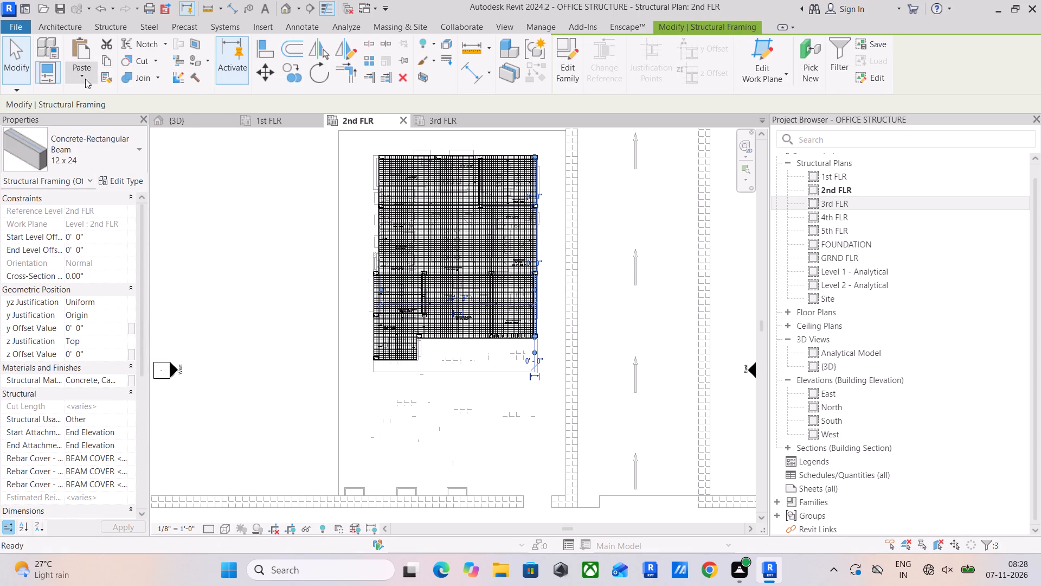
pyautogui.click(85, 79)
pyautogui.click(126, 129)
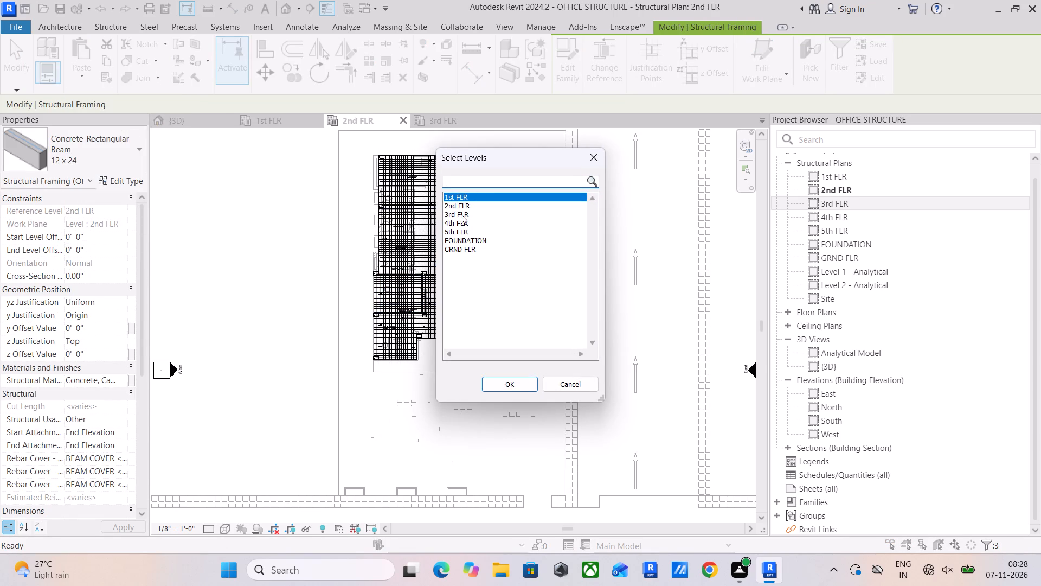
pyautogui.click(461, 214)
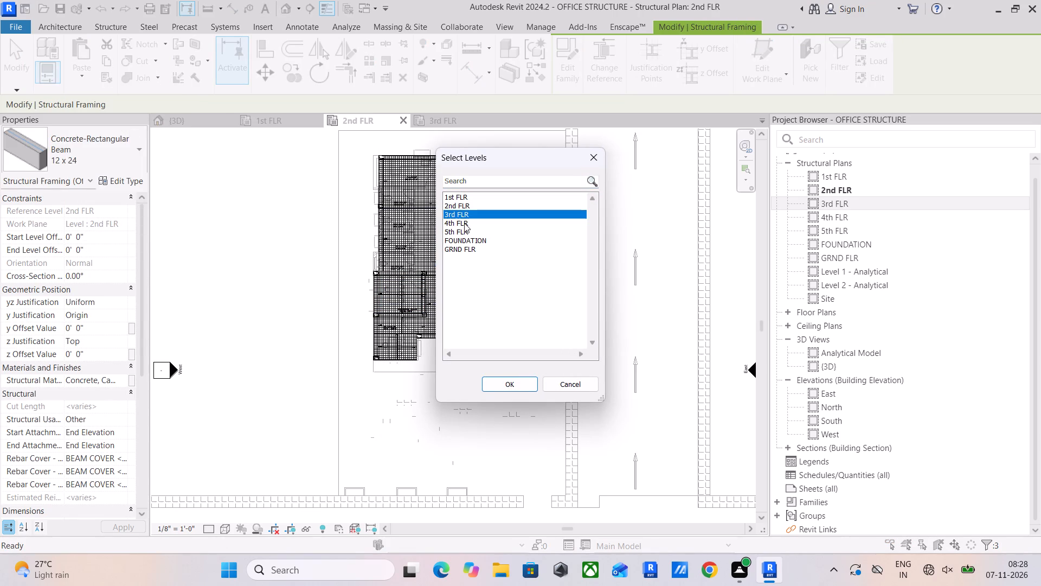
pyautogui.keyDown('shift'); pyautogui.click(466, 232); pyautogui.keyUp('shift')
pyautogui.click(511, 386)
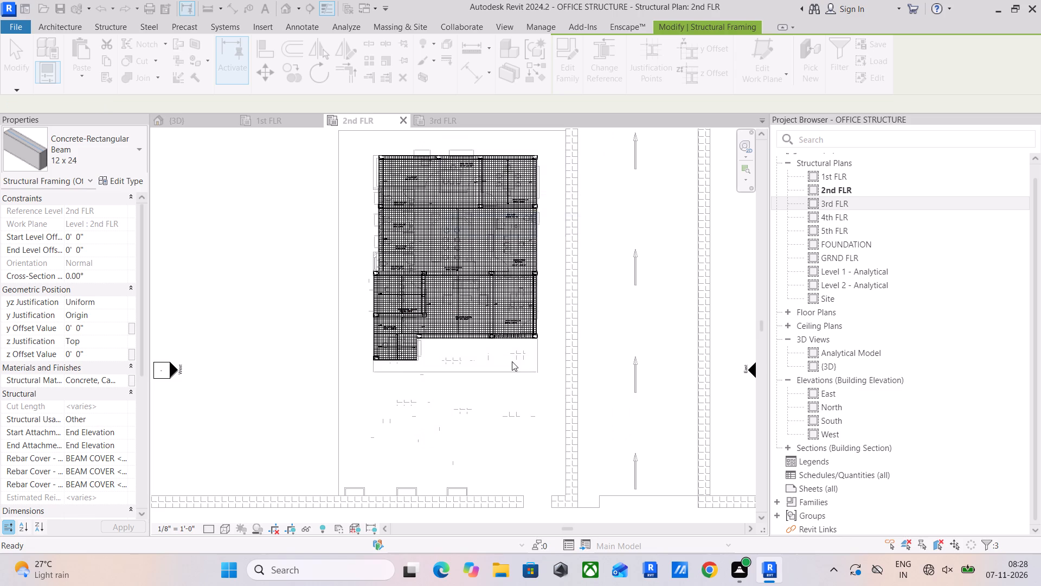
# Check the 3rd FLR plan and copy only the two 12 x 24 south-edge beams from 2nd FLR, aligned to 3rd FLR through 5th FLR.
pyautogui.click(451, 123)
pyautogui.moveTo(538, 327); pyautogui.dragTo(551, 236, button='middle')
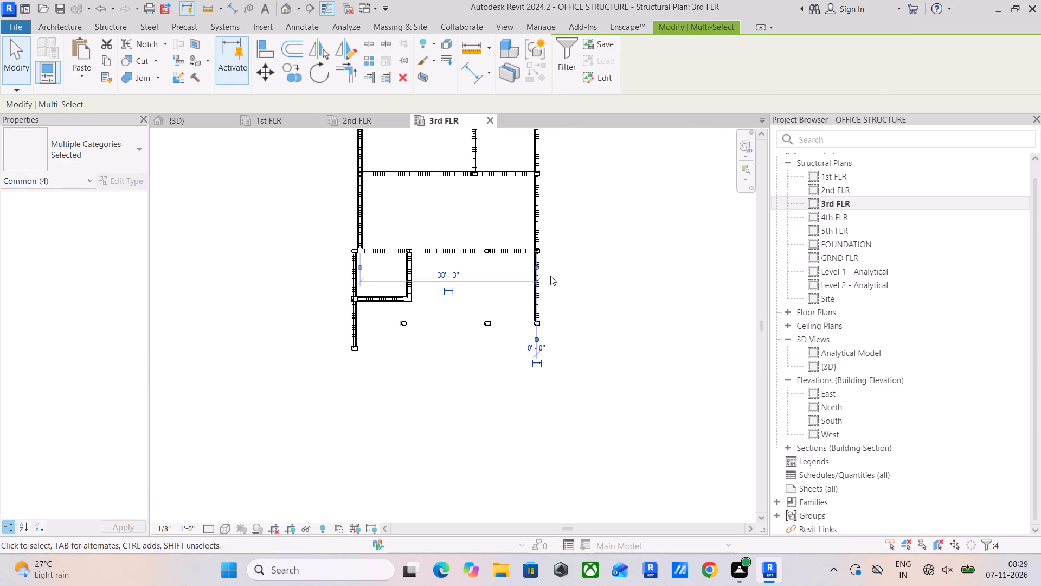
pyautogui.scroll(-4, 550, 276)
pyautogui.click(584, 244)
pyautogui.moveTo(406, 162); pyautogui.dragTo(652, 467)
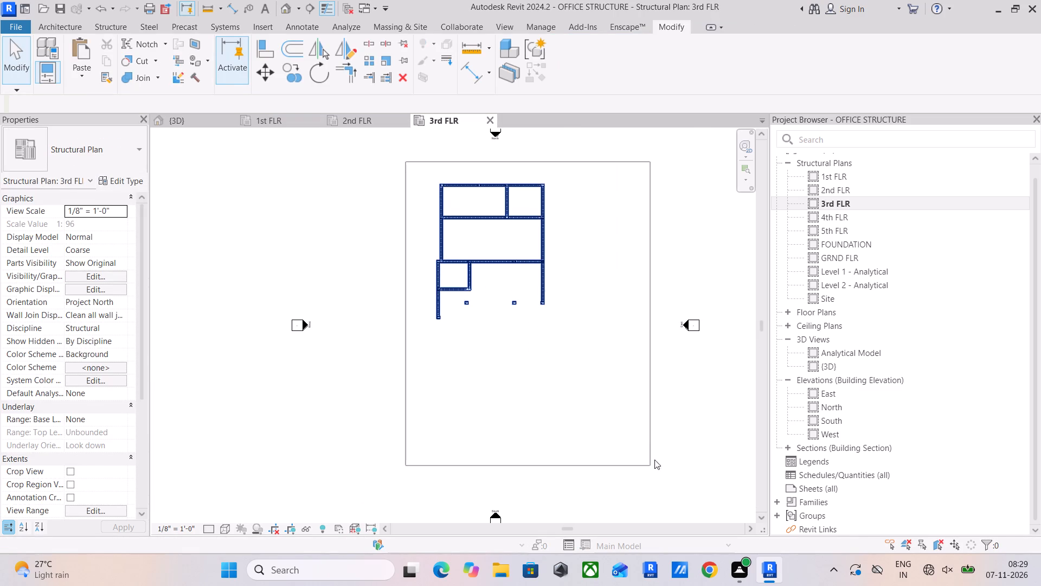
pyautogui.click(587, 249)
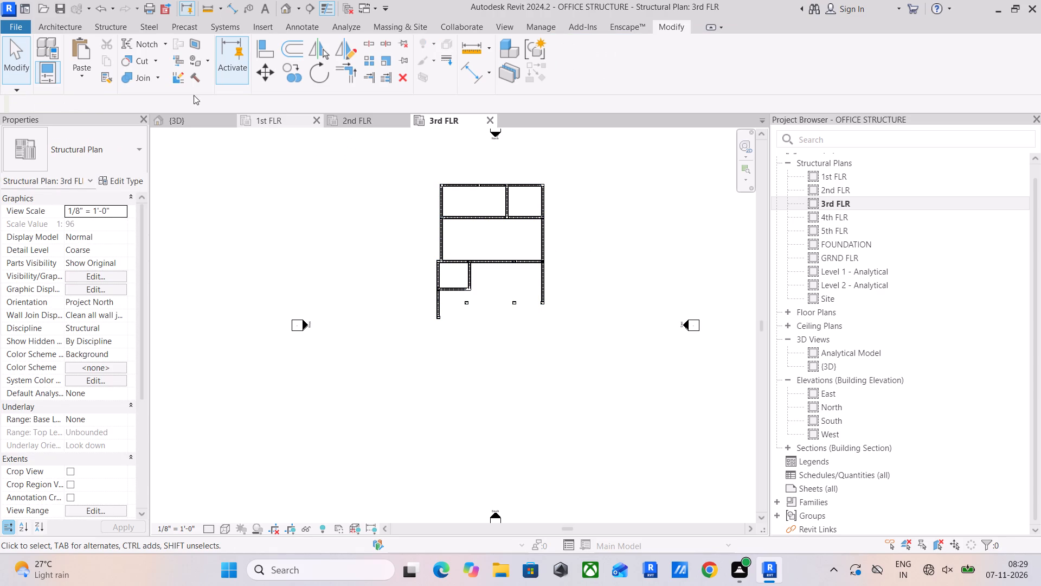
pyautogui.click(345, 117)
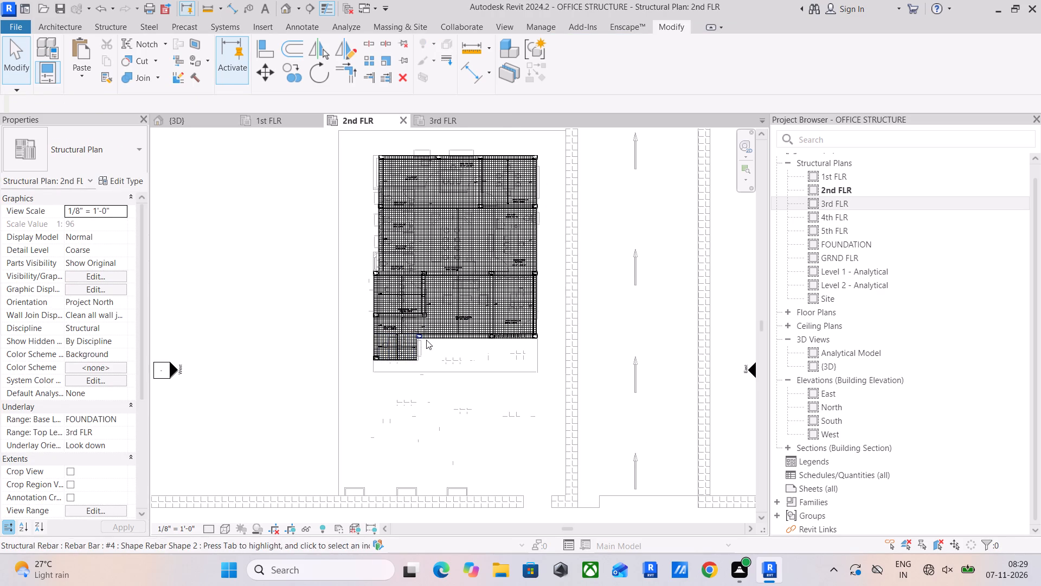
pyautogui.scroll(2, 427, 334)
pyautogui.moveTo(307, 321); pyautogui.dragTo(628, 352)
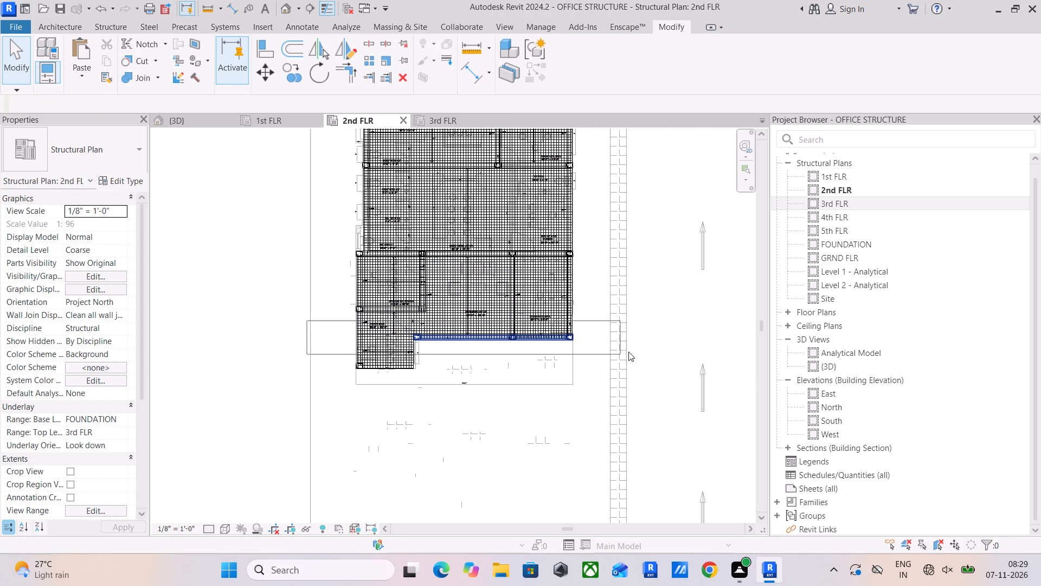
pyautogui.moveTo(628, 352); pyautogui.dragTo(630, 356)
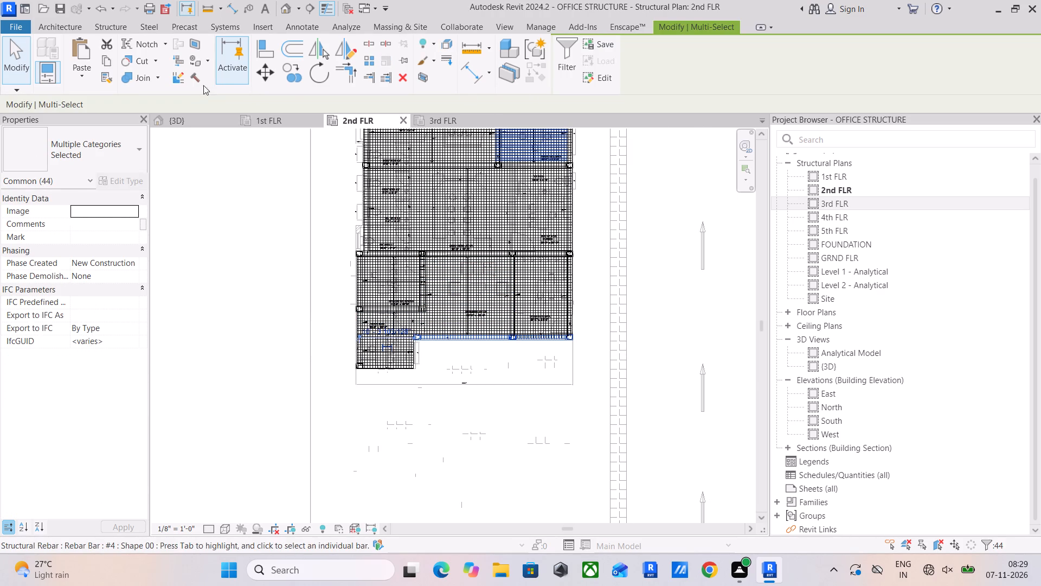
pyautogui.click(573, 49)
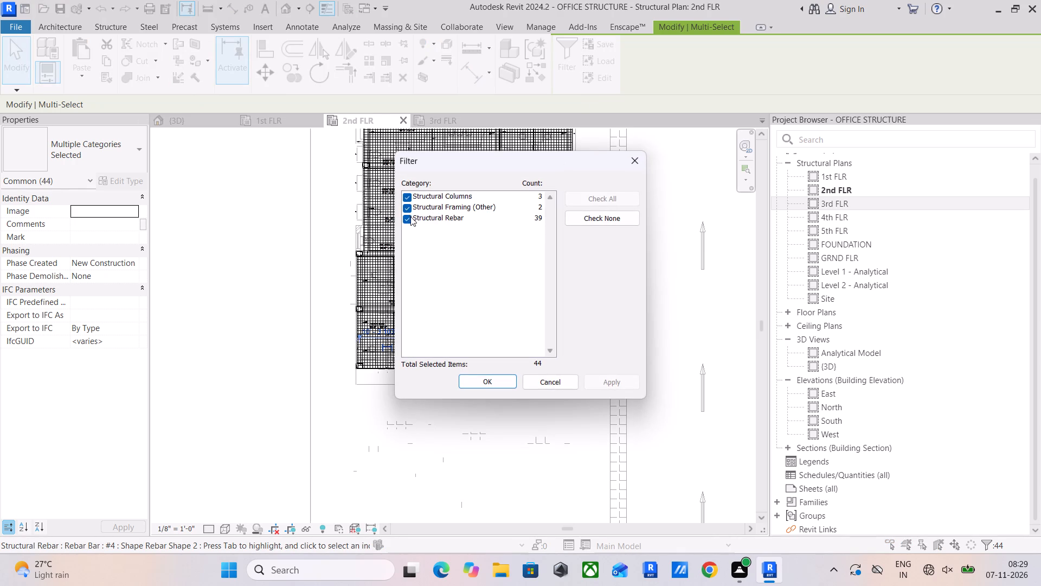
pyautogui.click(410, 218)
pyautogui.click(406, 196)
pyautogui.click(481, 381)
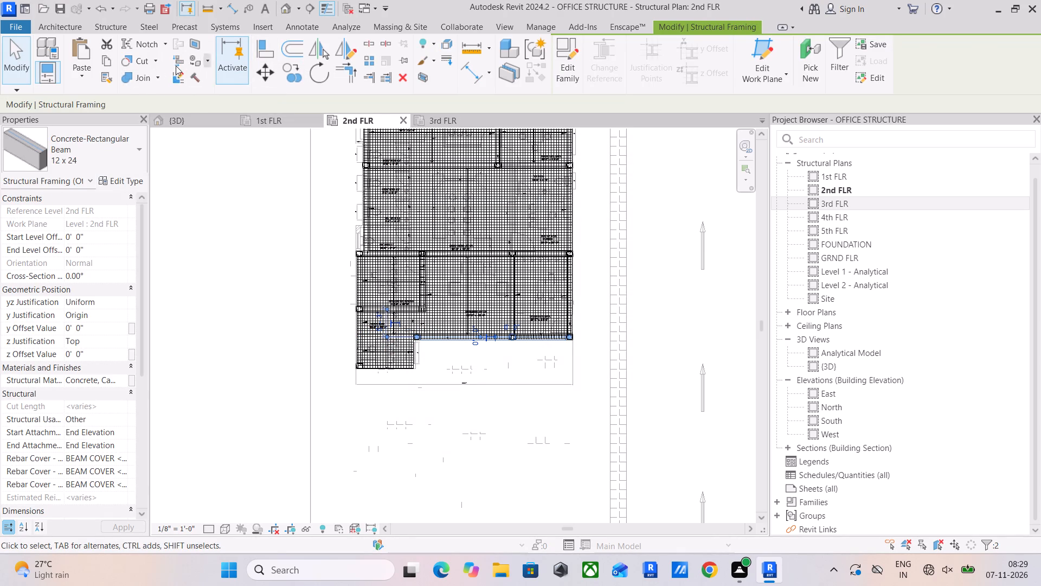
pyautogui.click(104, 61)
pyautogui.click(72, 71)
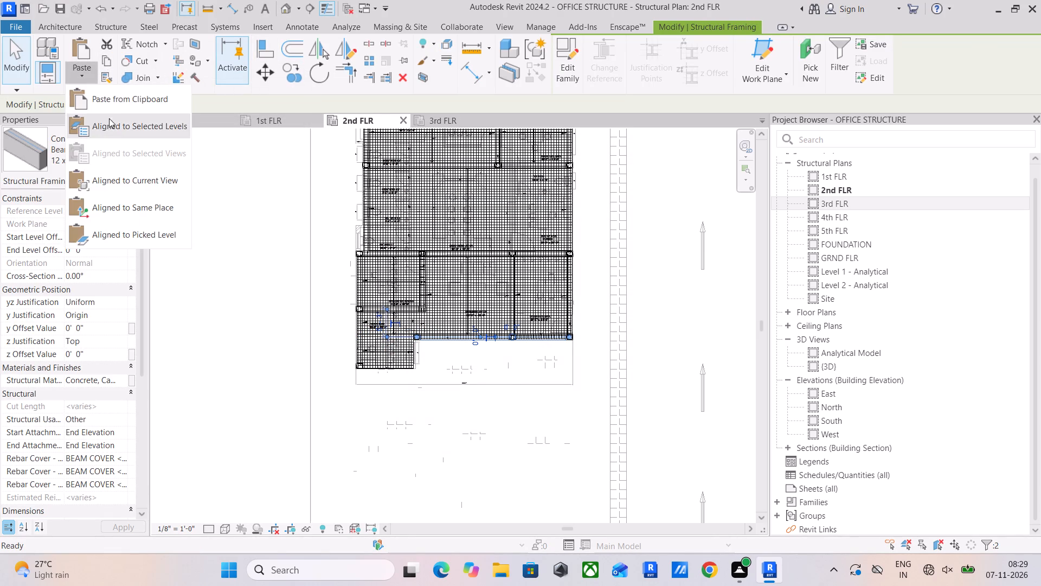
pyautogui.click(109, 123)
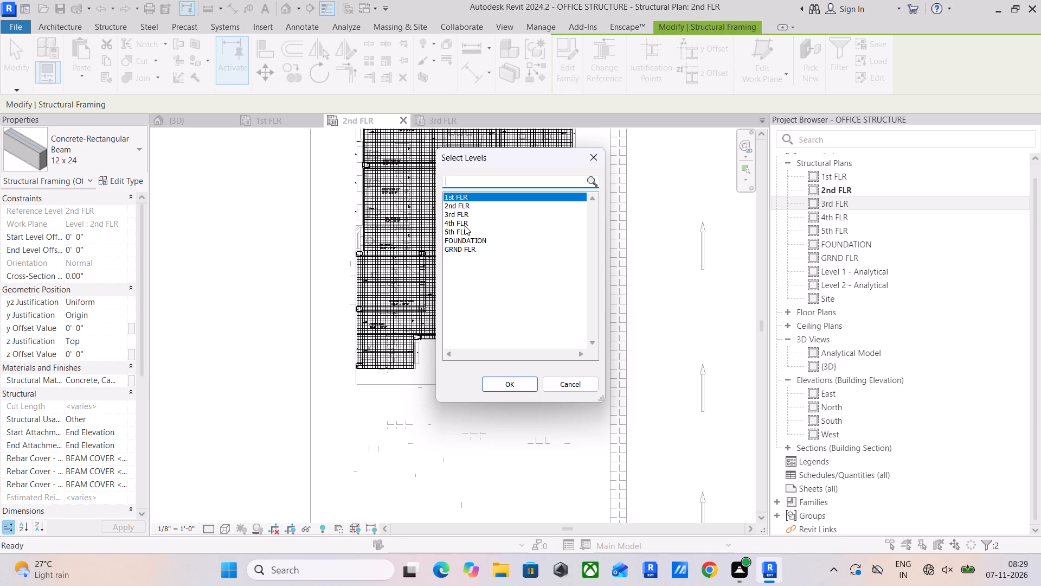
pyautogui.click(462, 214)
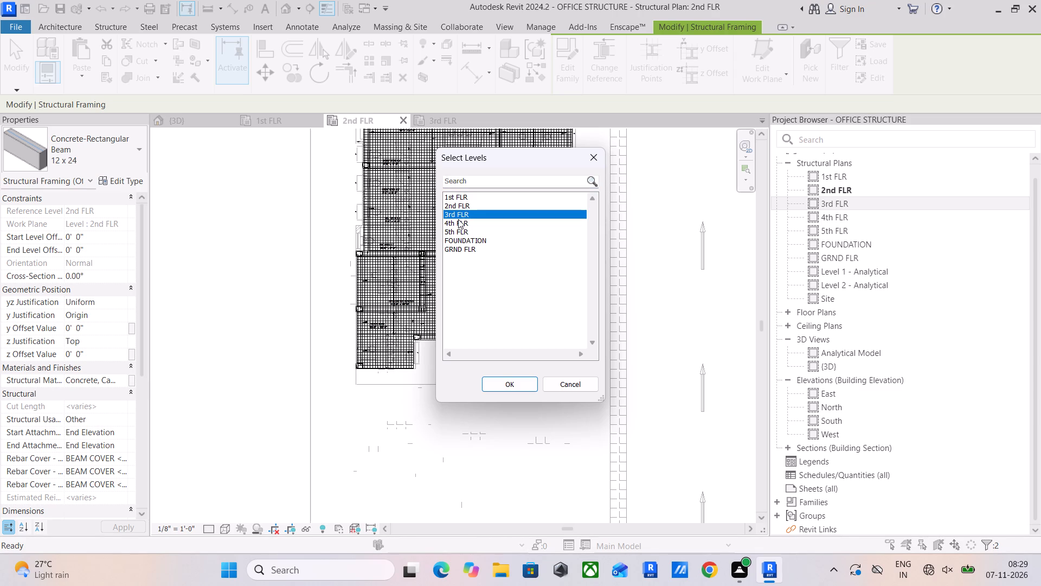
pyautogui.keyDown('shift'); pyautogui.click(457, 228); pyautogui.keyUp('shift')
pyautogui.click(502, 386)
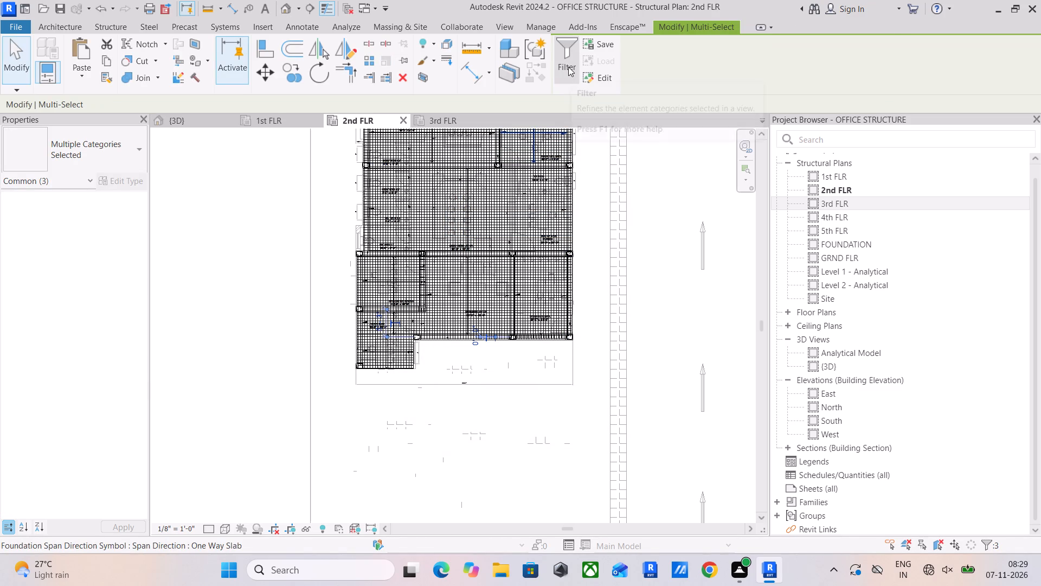
pyautogui.click(439, 121)
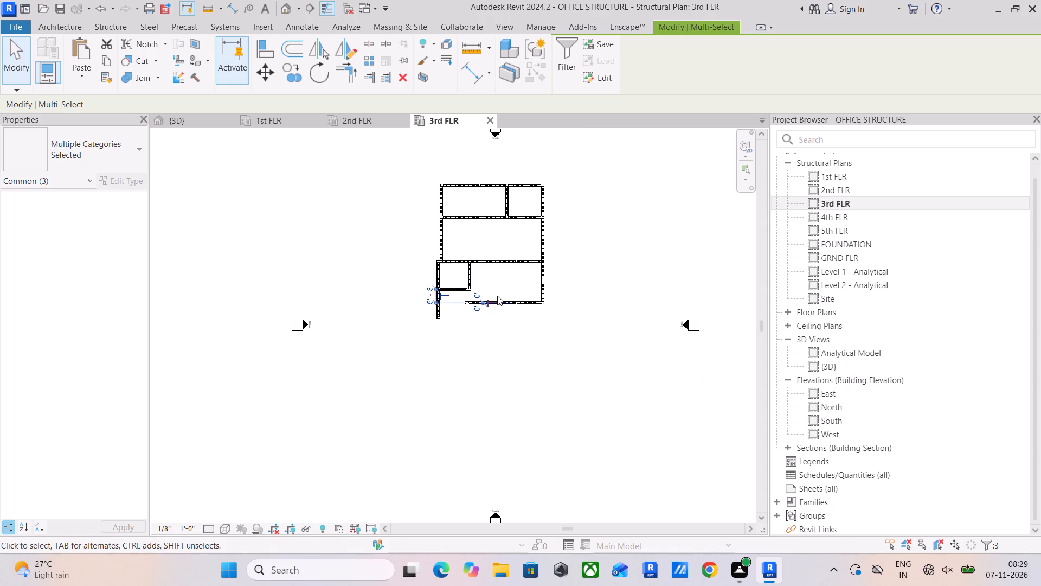
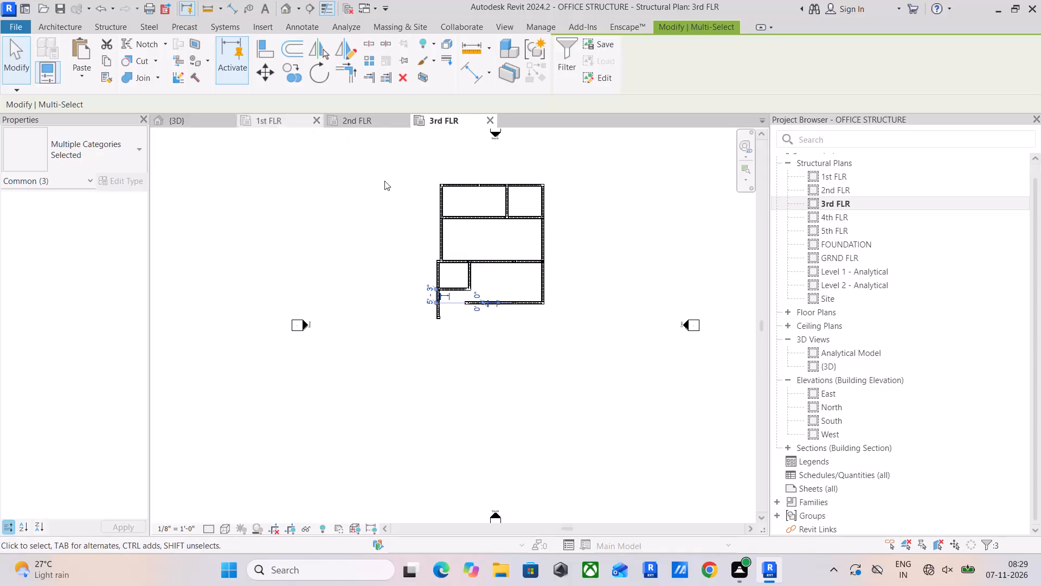
# Compare the 2nd FLR and 3rd FLR structural plans, examining the beam corner beside the south-edge beams on 3rd FLR.
pyautogui.click(367, 119)
pyautogui.scroll(-2, 454, 241)
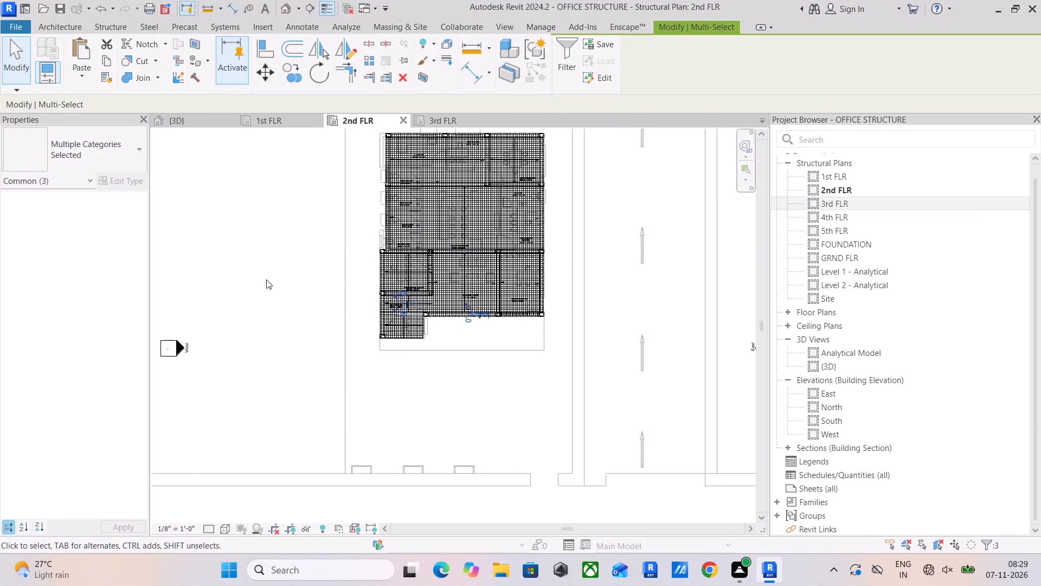
pyautogui.scroll(1, 369, 235)
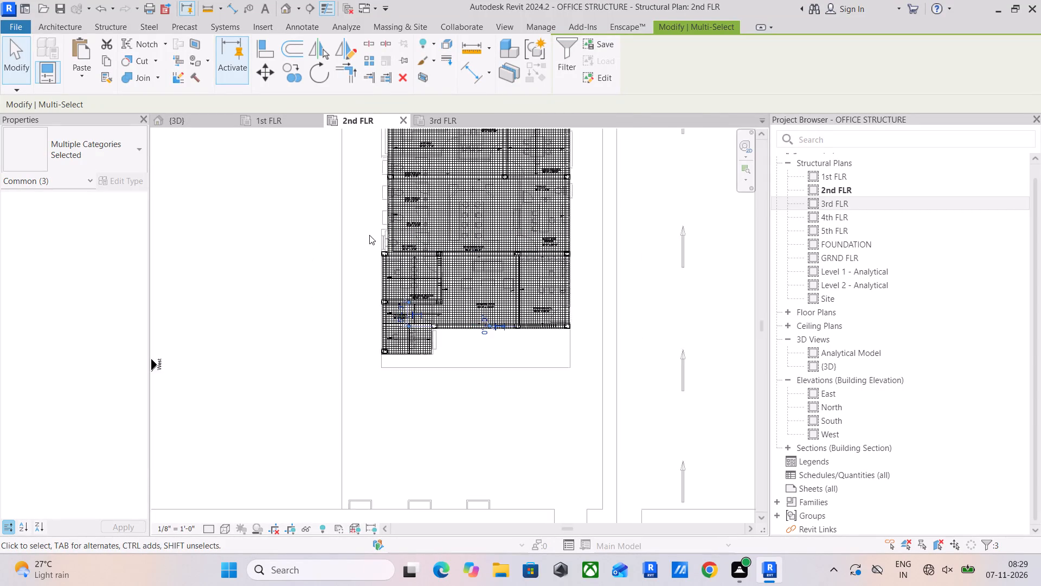
pyautogui.scroll(2, 369, 235)
pyautogui.click(434, 123)
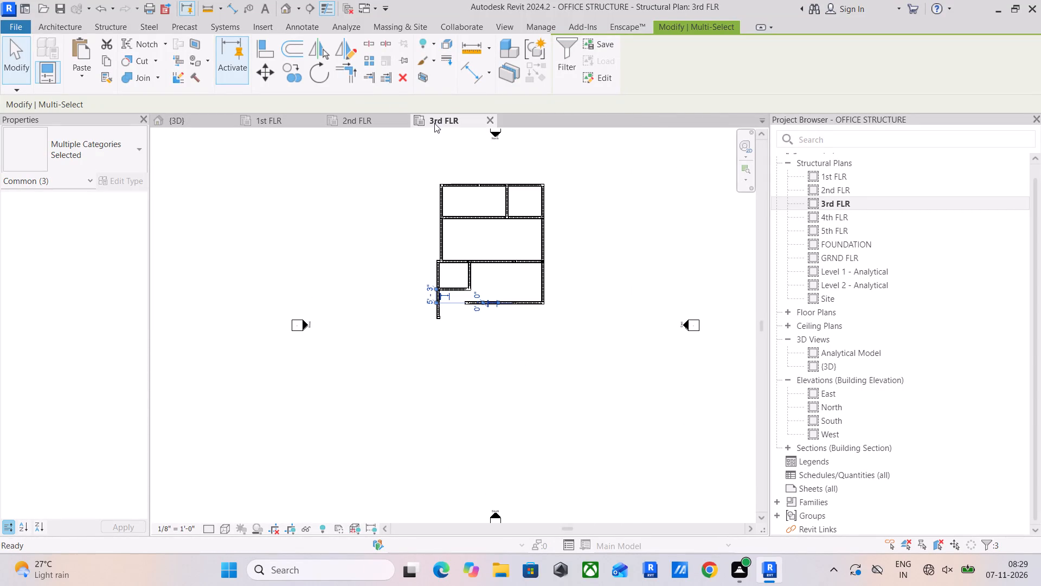
pyautogui.click(351, 122)
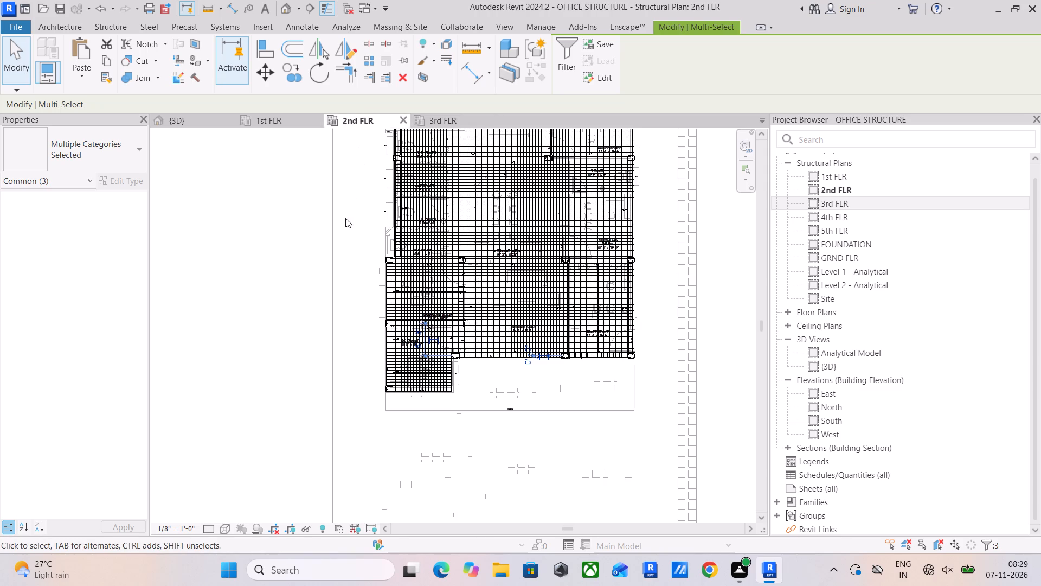
pyautogui.click(459, 128)
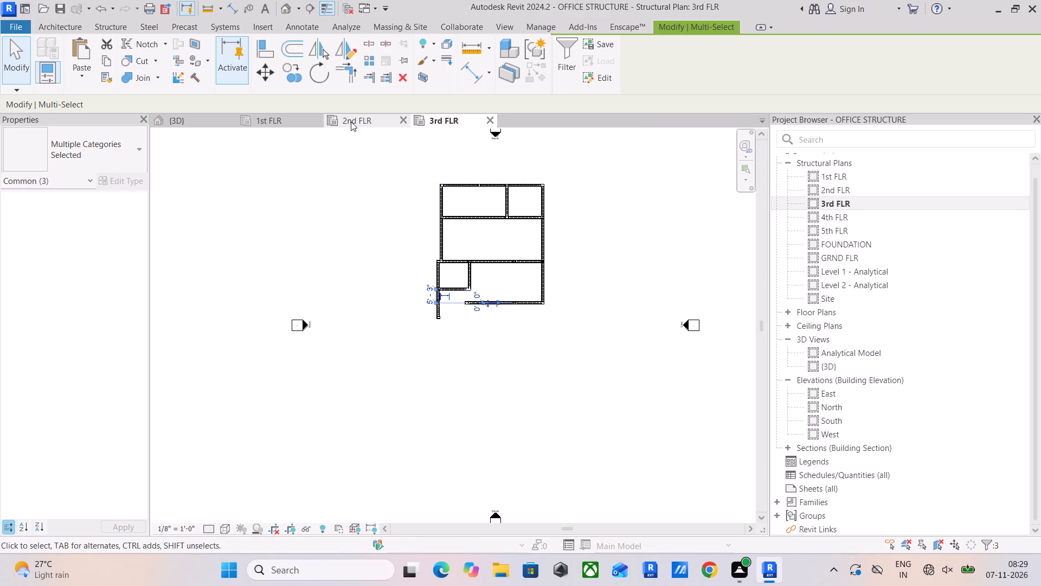
pyautogui.click(351, 122)
pyautogui.scroll(-2, 379, 191)
pyautogui.moveTo(355, 228); pyautogui.dragTo(297, 296, button='middle')
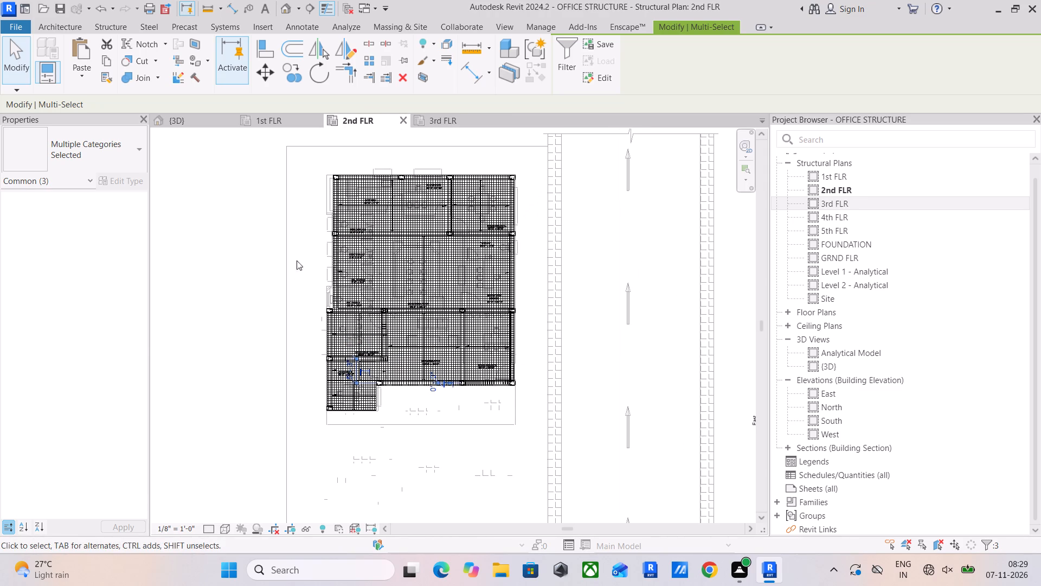
pyautogui.click(447, 117)
pyautogui.click(412, 226)
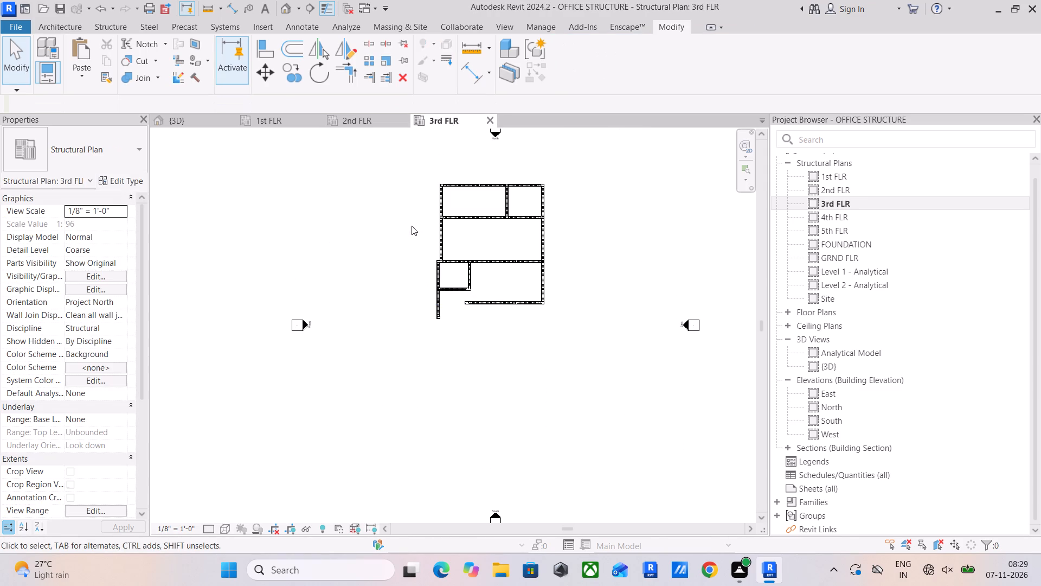
pyautogui.scroll(9, 479, 300)
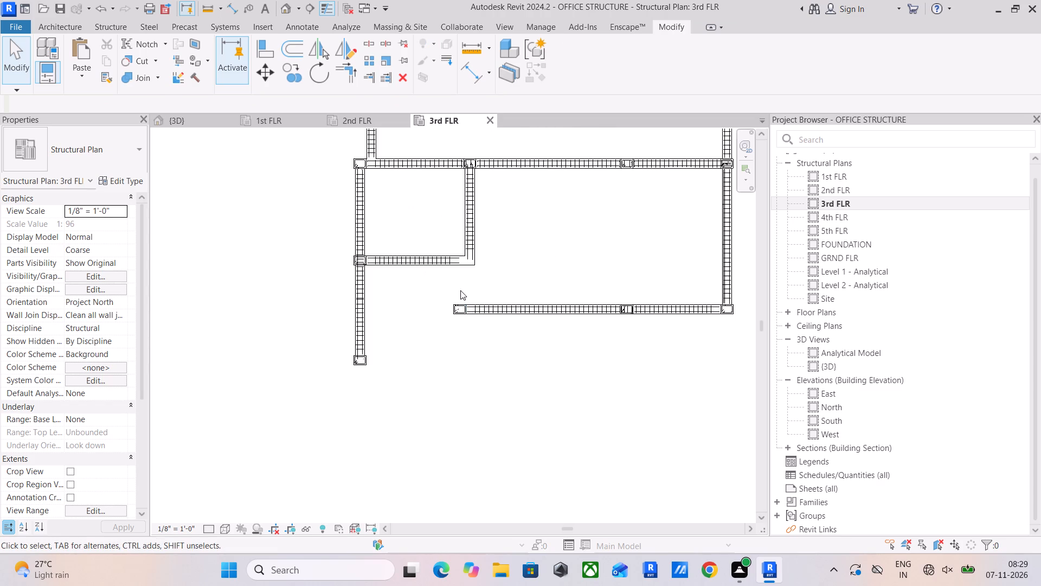
pyautogui.scroll(8, 462, 280)
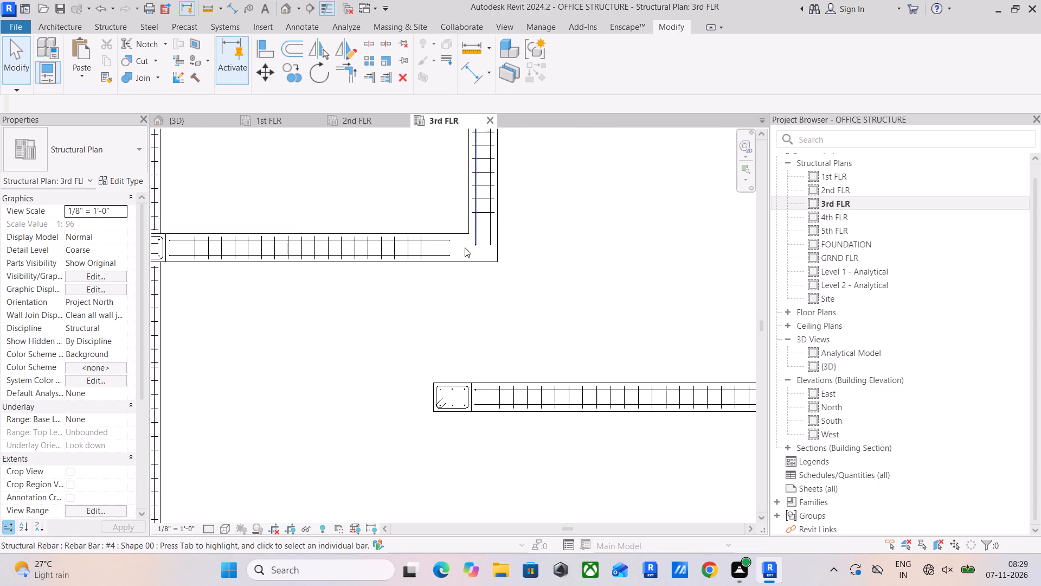
pyautogui.scroll(-4, 463, 243)
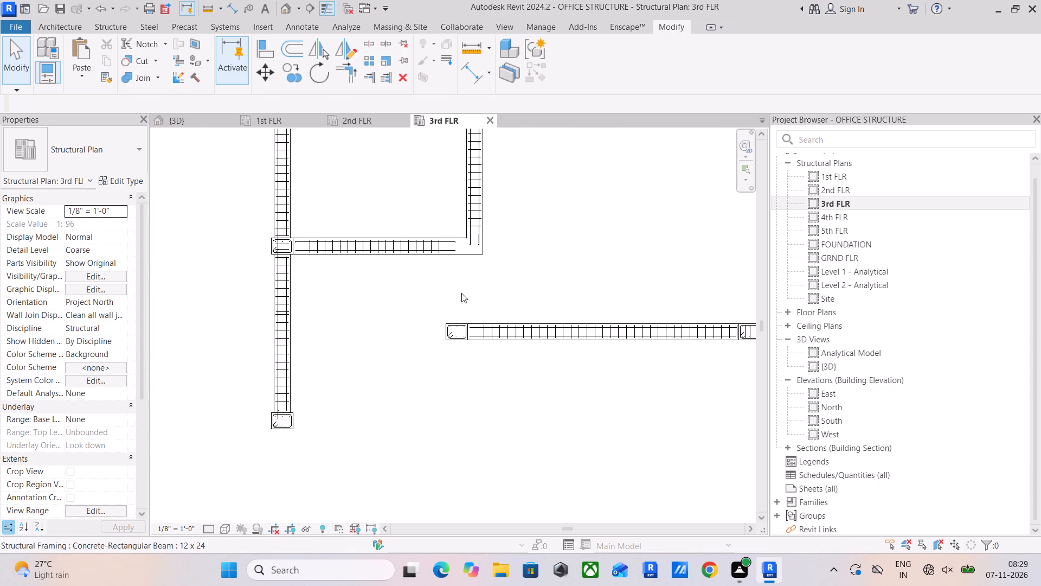
pyautogui.scroll(-4, 461, 293)
pyautogui.scroll(4, 459, 264)
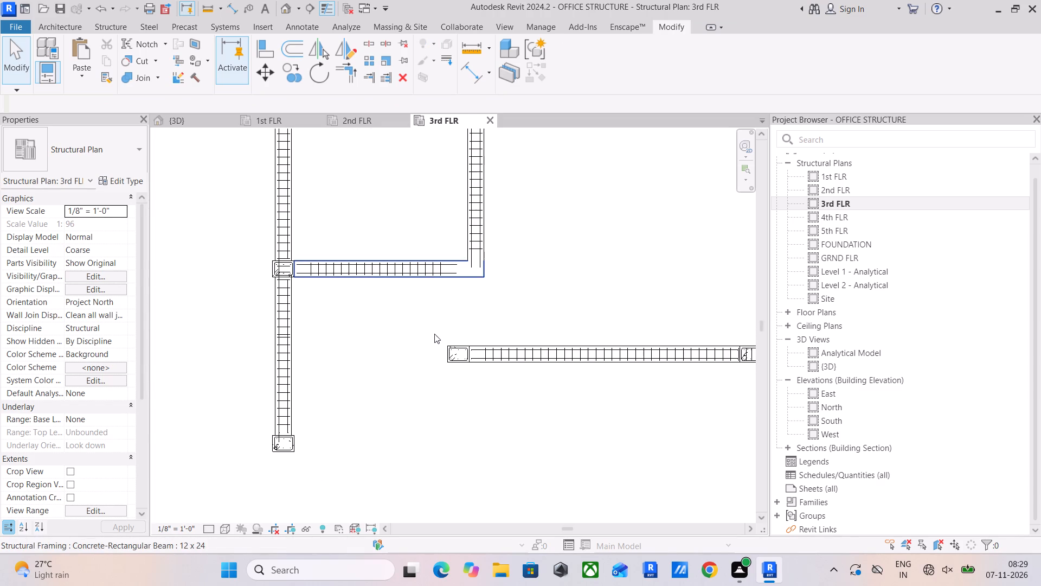
pyautogui.moveTo(434, 334); pyautogui.dragTo(417, 307)
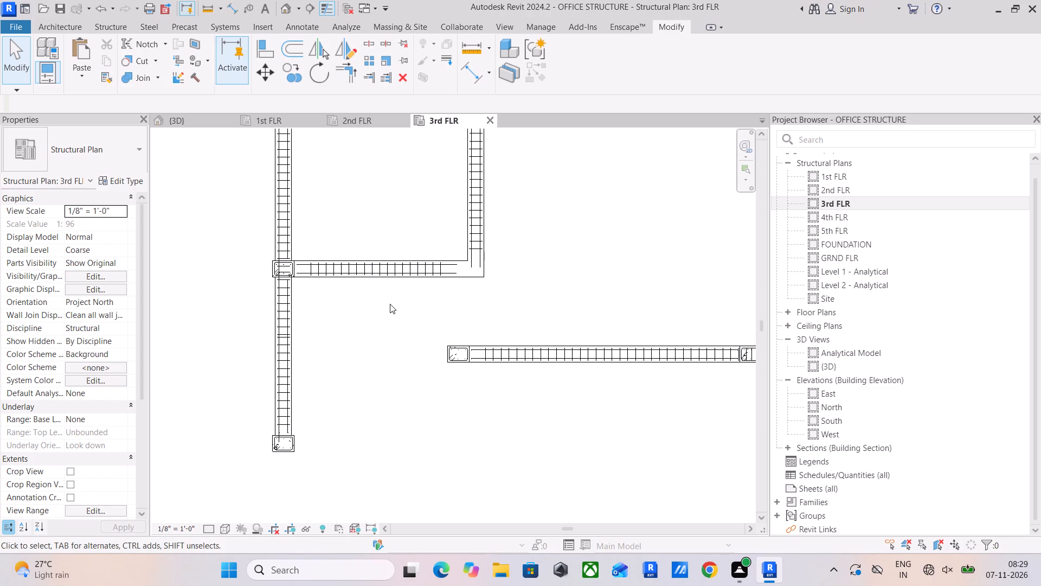
pyautogui.scroll(5, 463, 352)
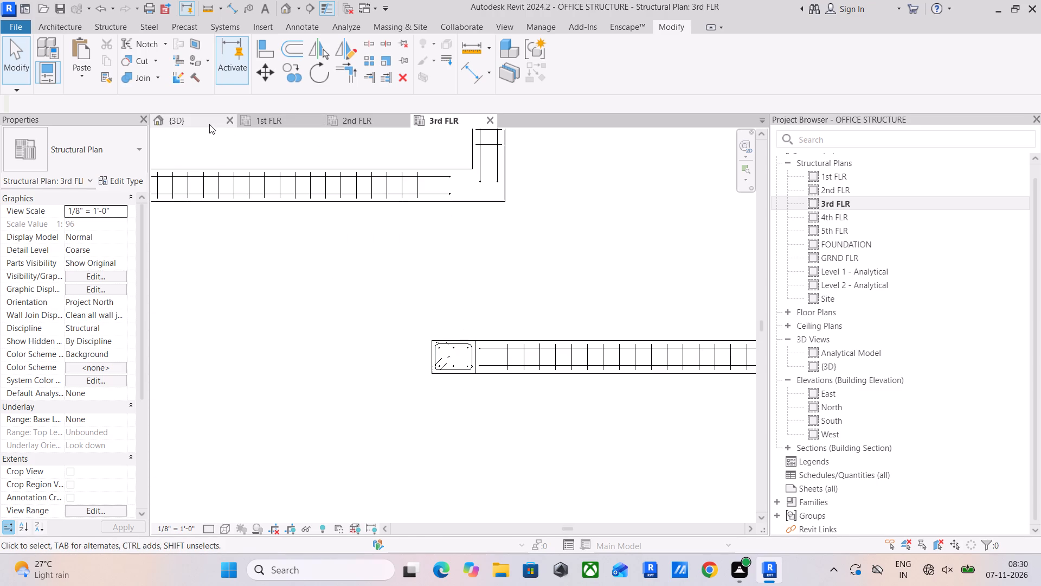
# Inspect the framing in 3D from the upper beam corner down to the foundation to trace the column beneath it.
pyautogui.click(209, 124)
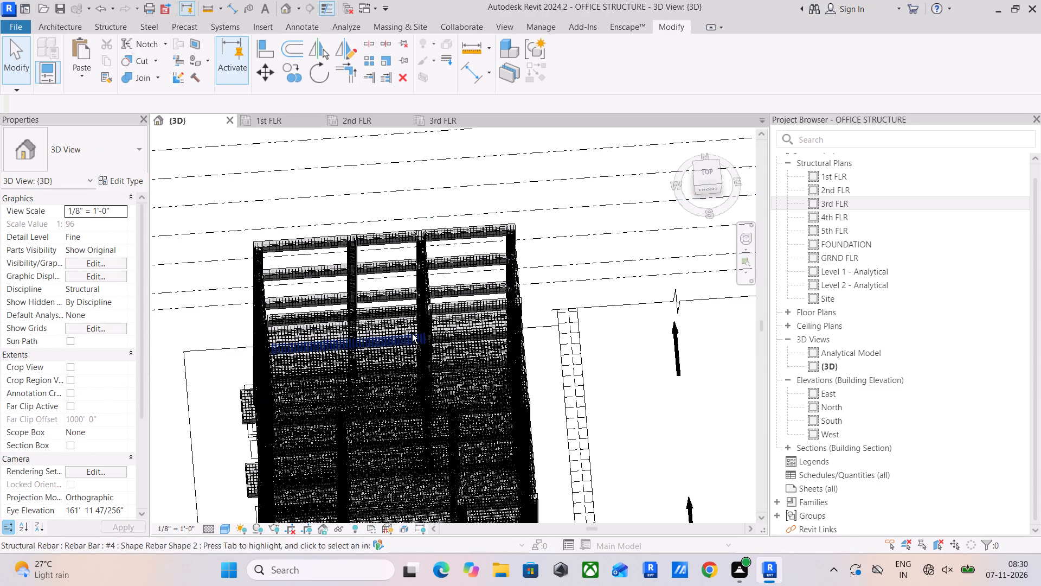
pyautogui.keyDown('shift'); pyautogui.moveTo(411, 336); pyautogui.dragTo(278, 271, button='middle'); pyautogui.keyUp('shift')
pyautogui.moveTo(381, 337); pyautogui.dragTo(349, 160, button='middle')
pyautogui.scroll(5, 462, 264)
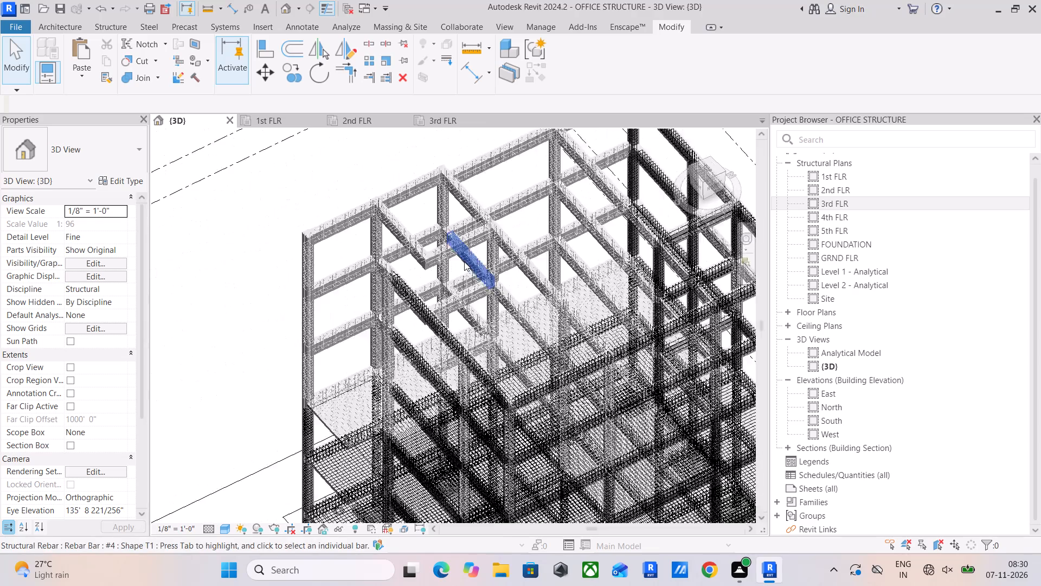
pyautogui.scroll(5, 445, 270)
pyautogui.moveTo(434, 278); pyautogui.dragTo(543, 213, button='middle')
pyautogui.scroll(5, 288, 174)
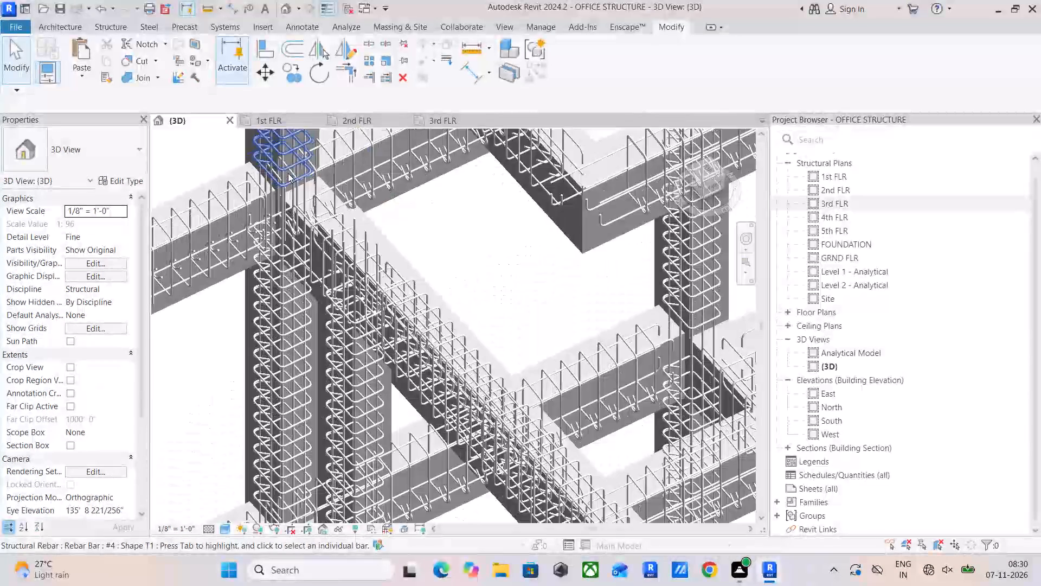
pyautogui.scroll(5, 294, 188)
pyautogui.keyDown('shift'); pyautogui.scroll(-2, 364, 230); pyautogui.keyUp('shift')
pyautogui.scroll(-8, 373, 288)
pyautogui.moveTo(373, 306); pyautogui.dragTo(500, 77, button='middle')
pyautogui.scroll(-9, 461, 188)
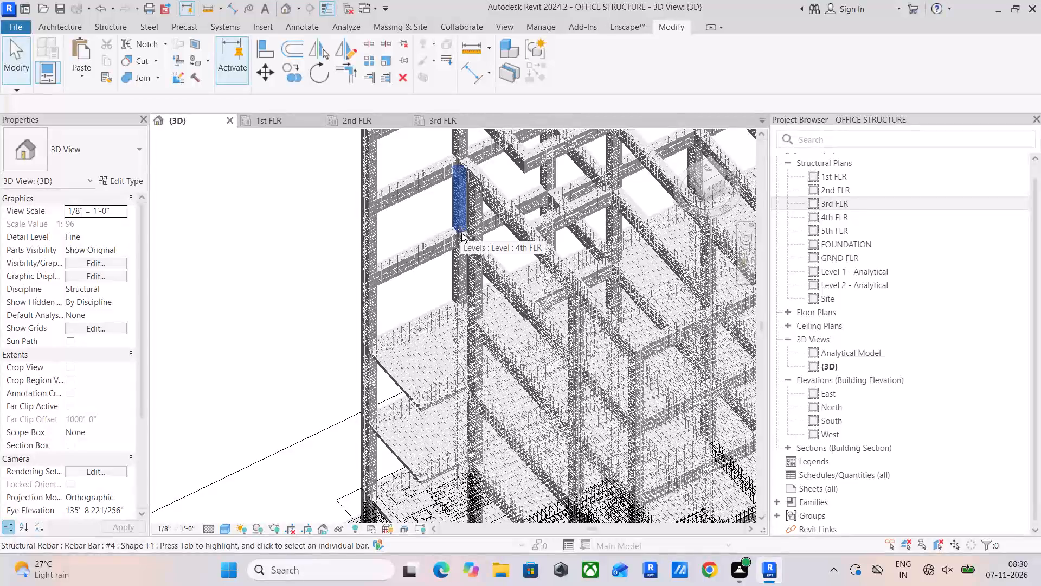
pyautogui.keyDown('shift'); pyautogui.moveTo(477, 255); pyautogui.dragTo(624, 361, button='middle'); pyautogui.keyUp('shift')
pyautogui.scroll(16, 328, 288)
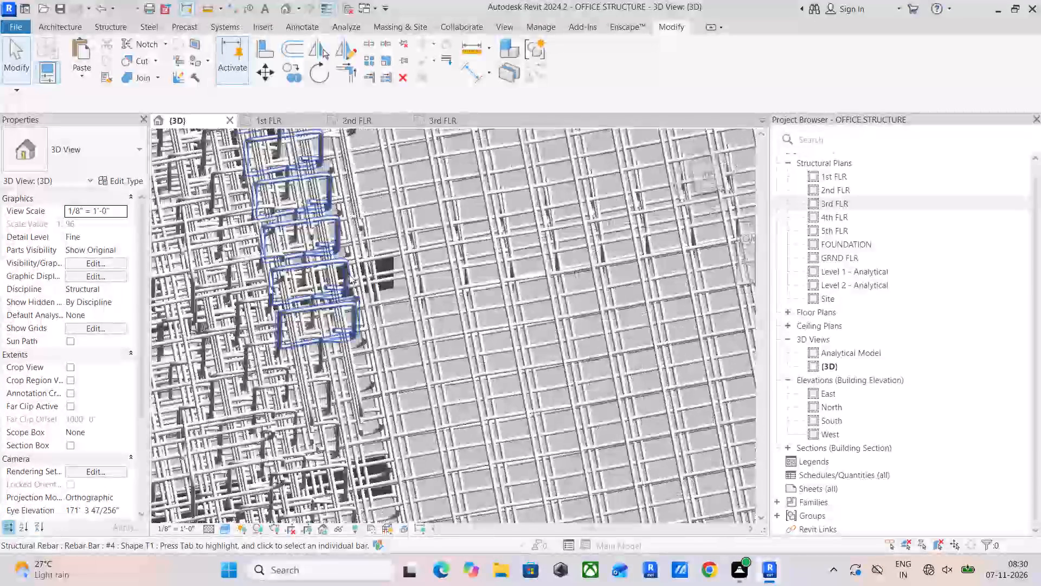
pyautogui.scroll(1, 365, 328)
pyautogui.moveTo(366, 328); pyautogui.dragTo(331, 65, button='middle')
pyautogui.scroll(-5, 379, 266)
pyautogui.moveTo(391, 286); pyautogui.dragTo(371, 22, button='middle')
pyautogui.scroll(-7, 354, 136)
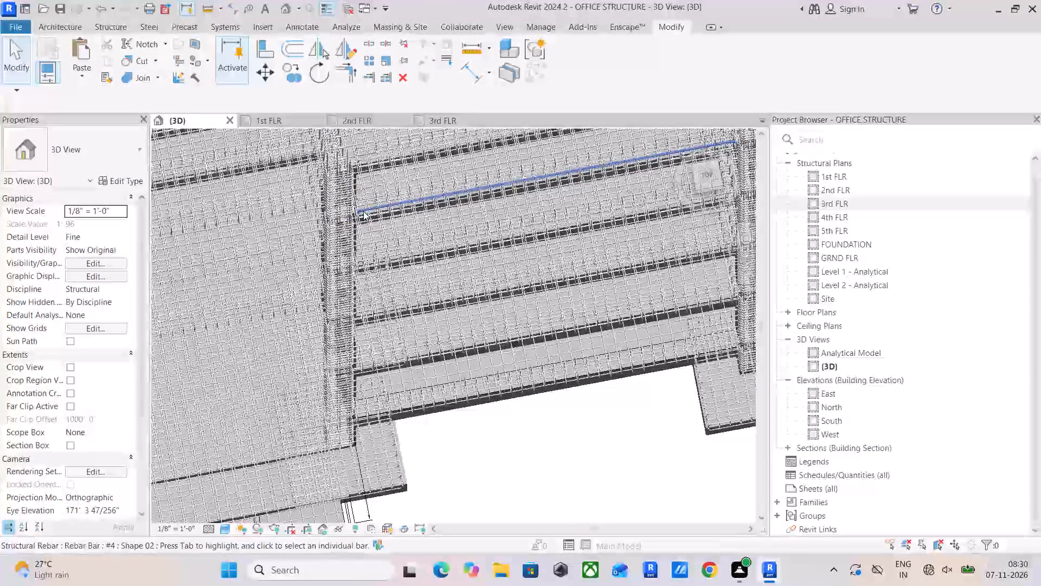
pyautogui.scroll(-4, 363, 211)
pyautogui.moveTo(364, 217); pyautogui.dragTo(310, 2, button='middle')
pyautogui.moveTo(395, 235); pyautogui.dragTo(384, 25, button='middle')
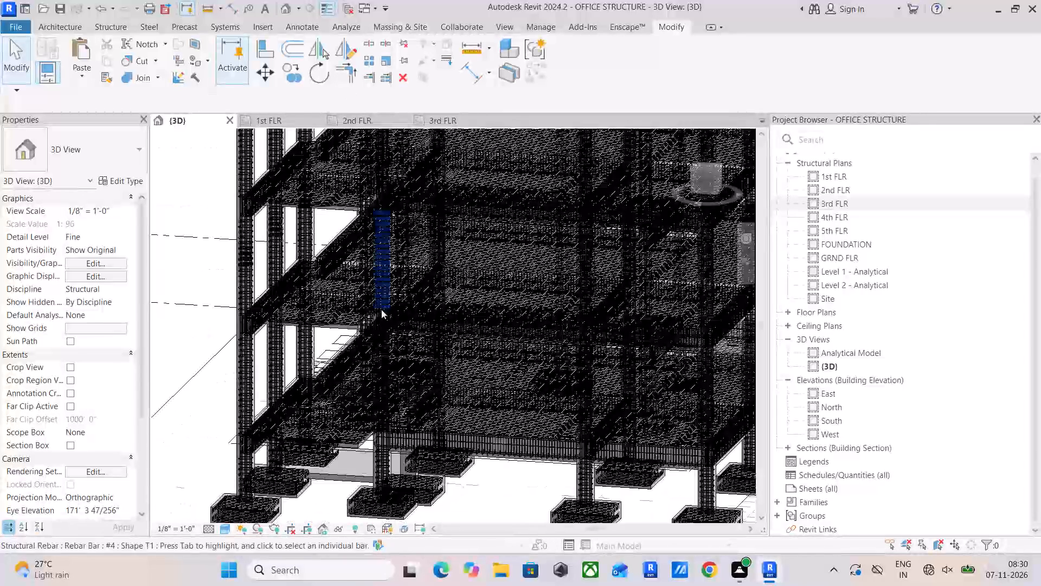
pyautogui.moveTo(381, 317); pyautogui.dragTo(390, 155, button='middle')
pyautogui.scroll(5, 404, 245)
pyautogui.scroll(5, 447, 345)
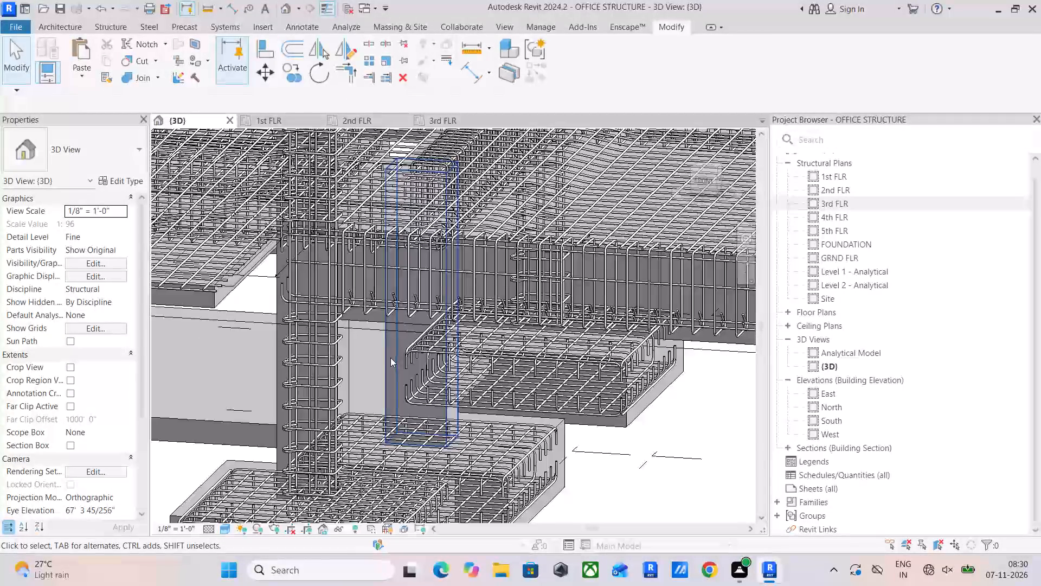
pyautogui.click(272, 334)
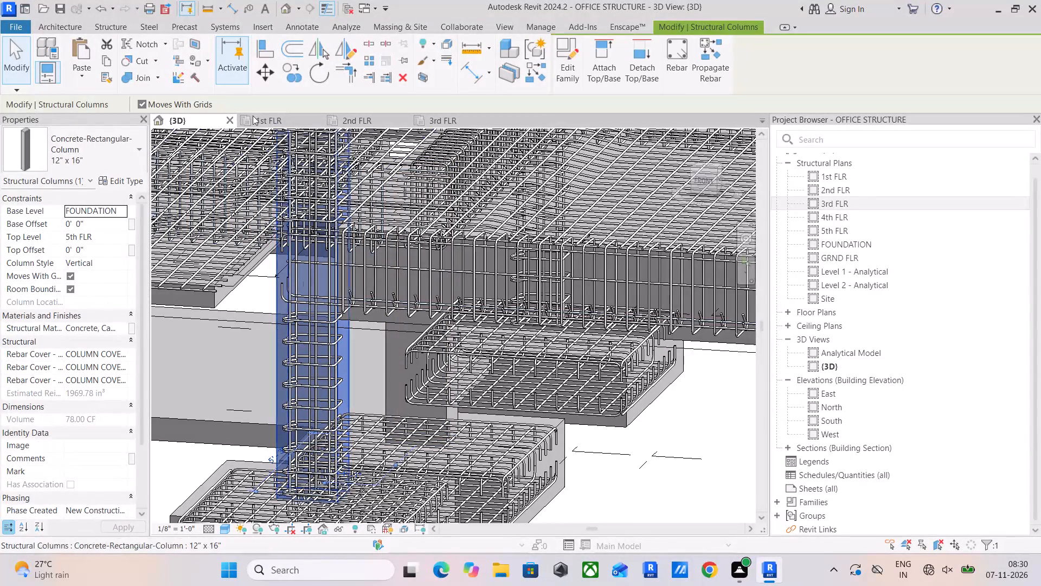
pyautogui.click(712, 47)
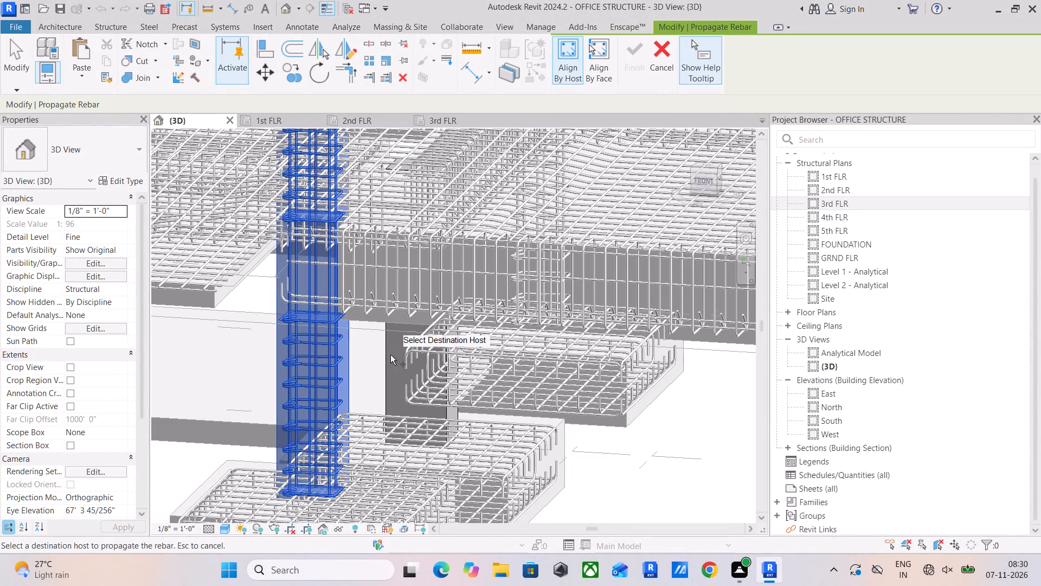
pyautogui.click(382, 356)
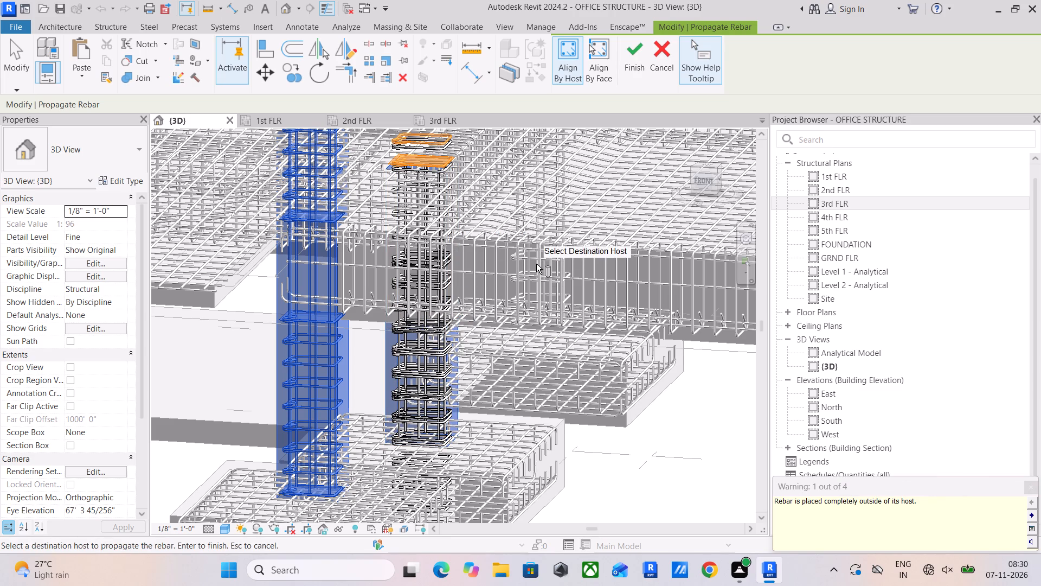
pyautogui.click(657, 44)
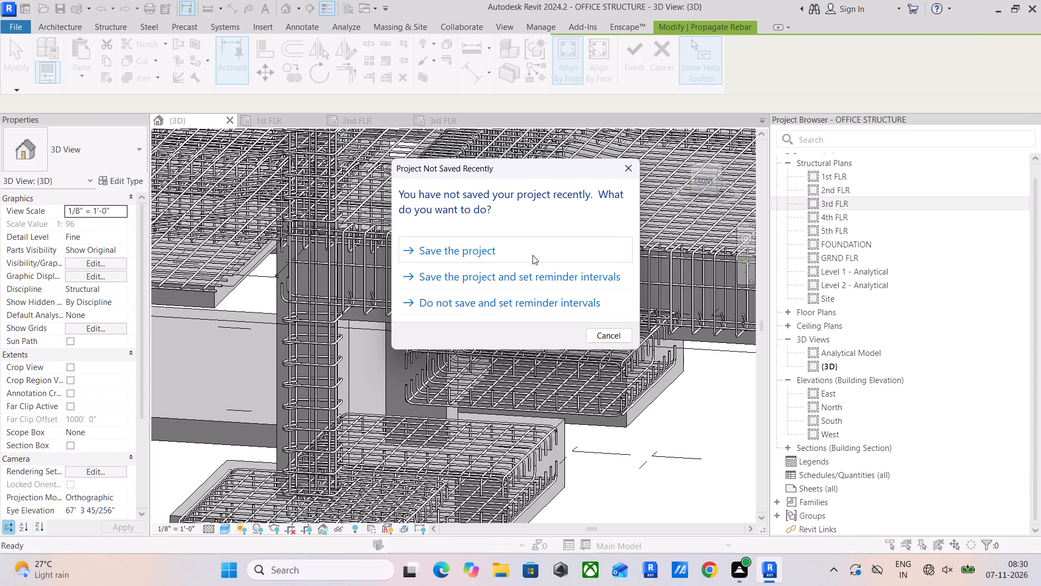
# Save the project.
pyautogui.click(469, 247)
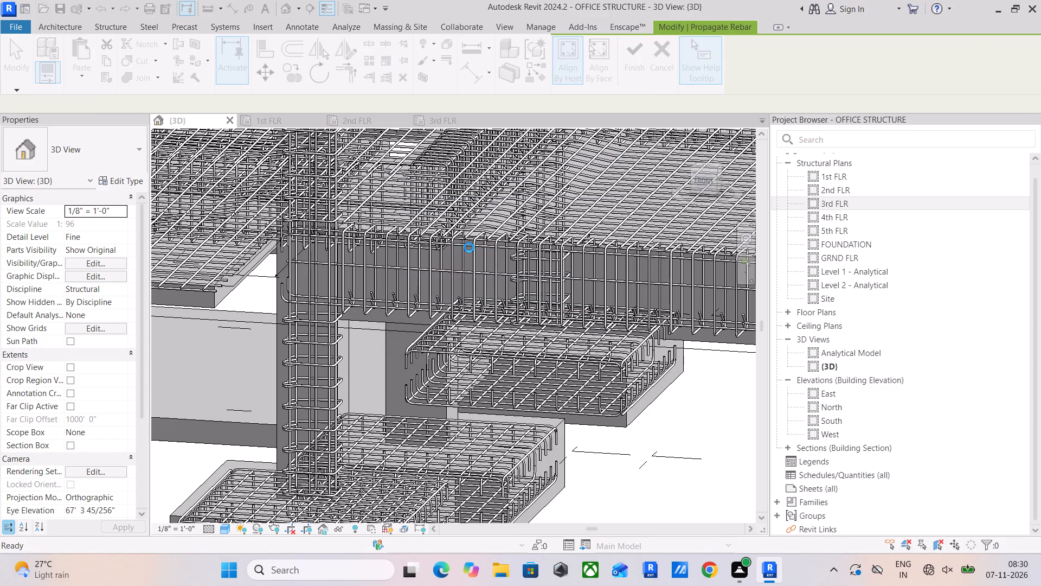
# Set the top level of the short, unreinforced 12" x 16" foundation column to 5th FLR.
pyautogui.click(384, 352)
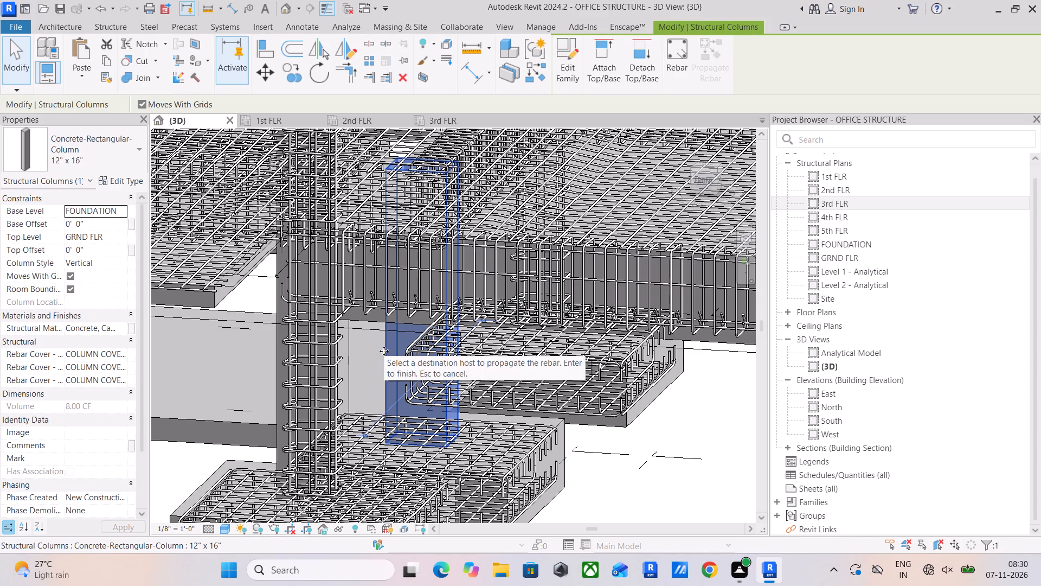
pyautogui.click(123, 237)
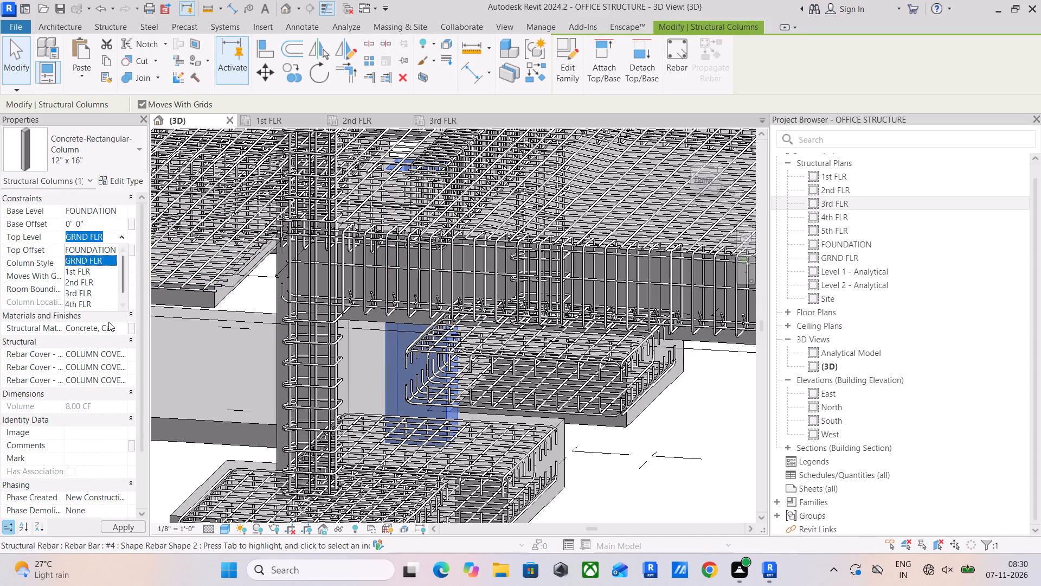
pyautogui.scroll(-5, 87, 289)
pyautogui.click(80, 300)
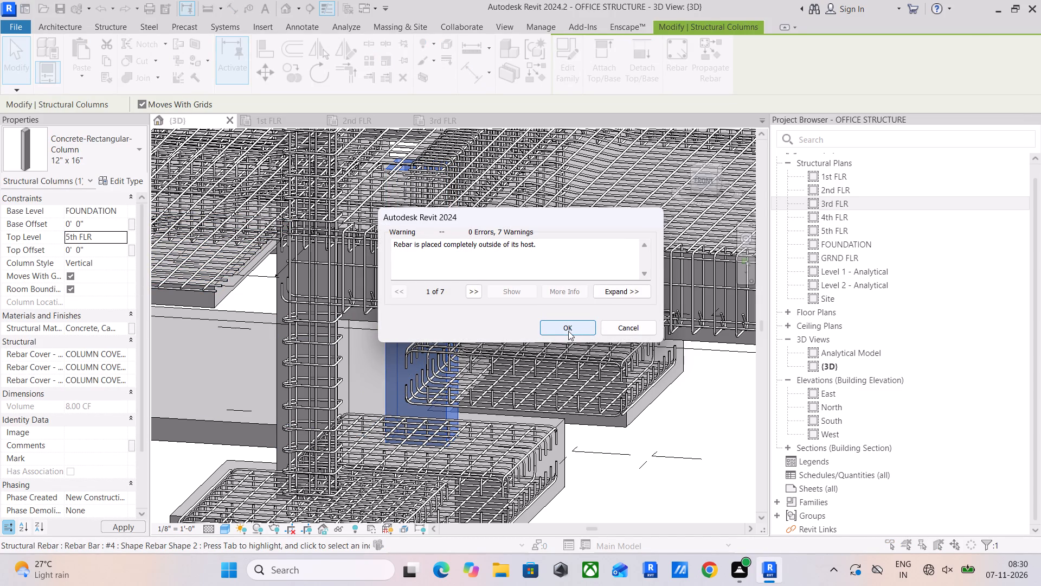
pyautogui.click(560, 328)
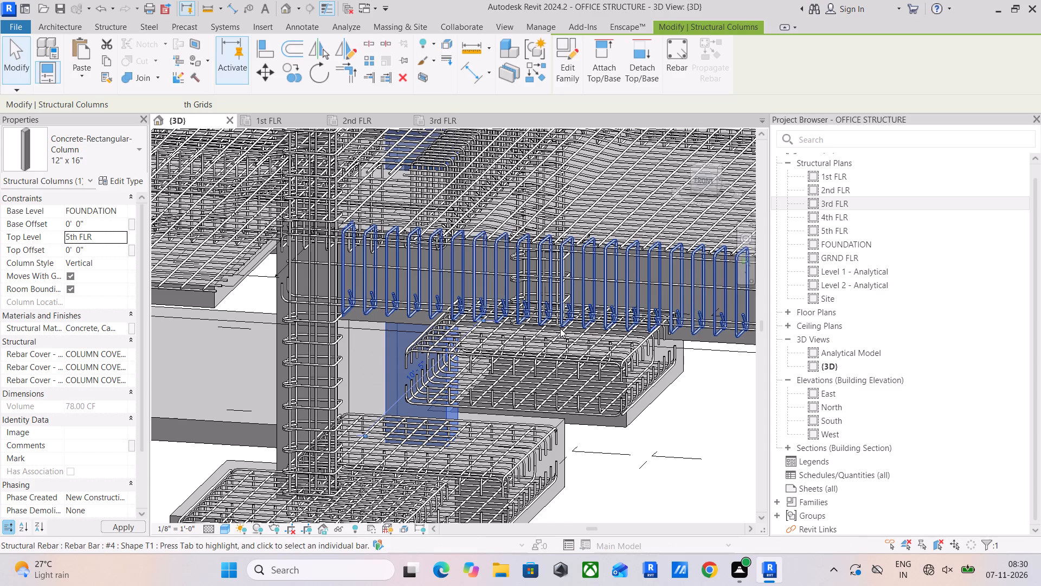
# Check the extended column in 3D and on the 3rd FLR plan, and examine its corner closely on the 2nd FLR plan.
pyautogui.scroll(-5, 465, 251)
pyautogui.moveTo(463, 256); pyautogui.dragTo(428, 437, button='middle')
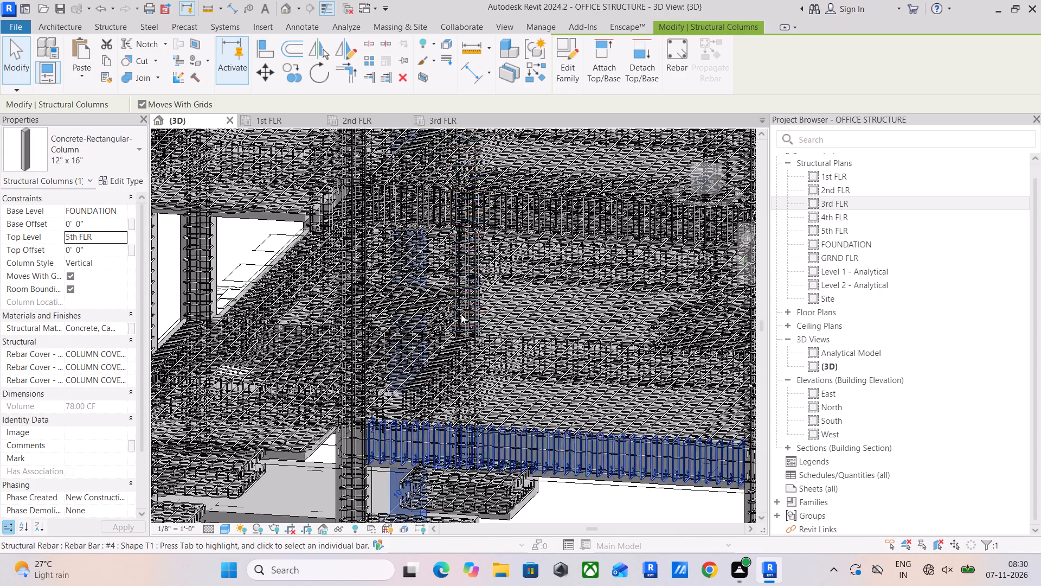
pyautogui.scroll(-9, 459, 271)
pyautogui.moveTo(460, 274); pyautogui.dragTo(492, 424, button='middle')
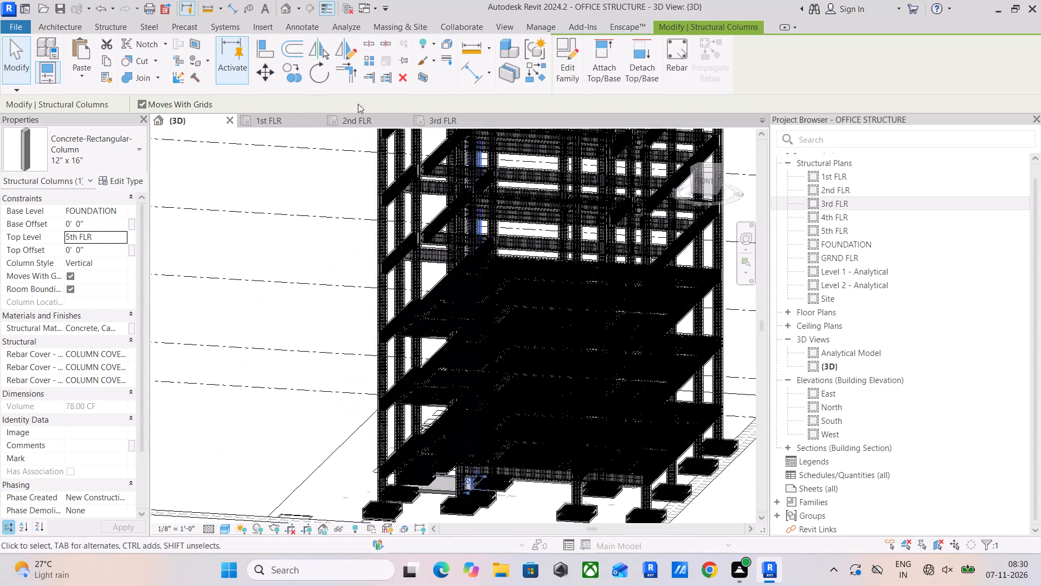
pyautogui.click(444, 117)
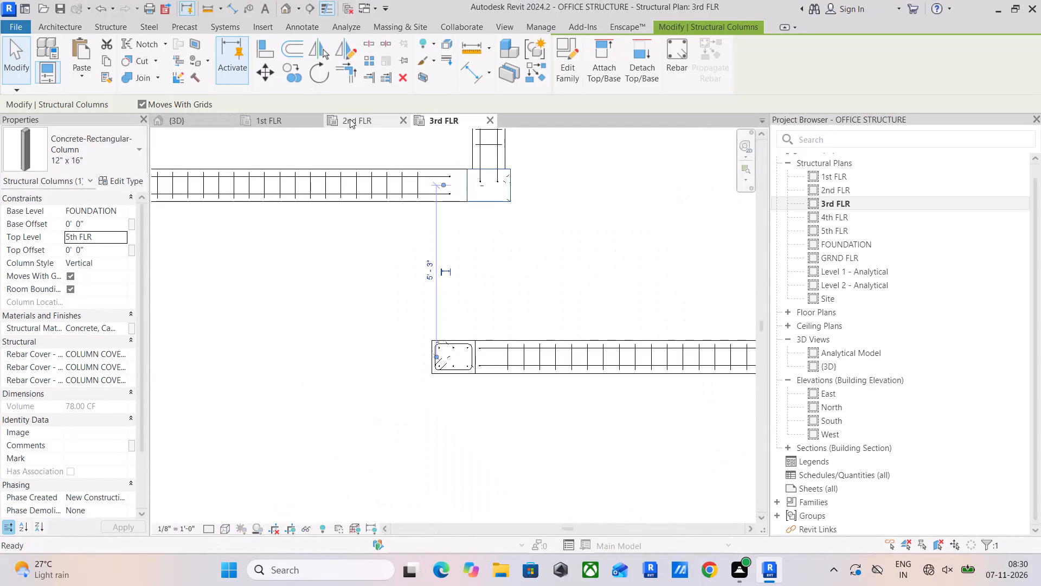
pyautogui.click(350, 119)
pyautogui.scroll(9, 398, 368)
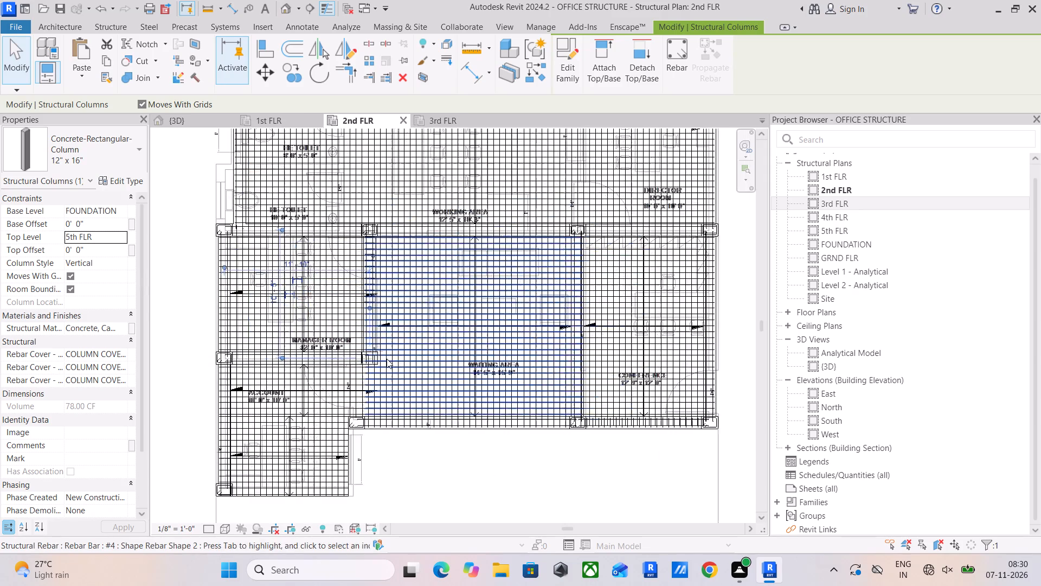
pyautogui.scroll(8, 387, 359)
pyautogui.scroll(6, 333, 354)
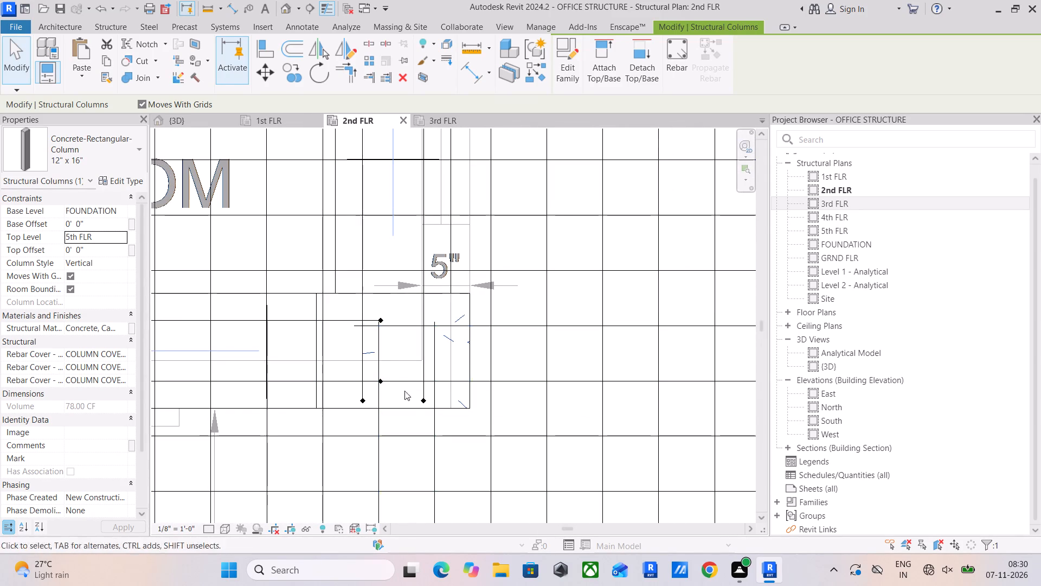
# Examine the 12" x 16" corner column, its surrounding rebar and the adjoining 12 x 24 beam beside MANAGER ROOM on the 2nd FLR plan.
pyautogui.click(409, 315)
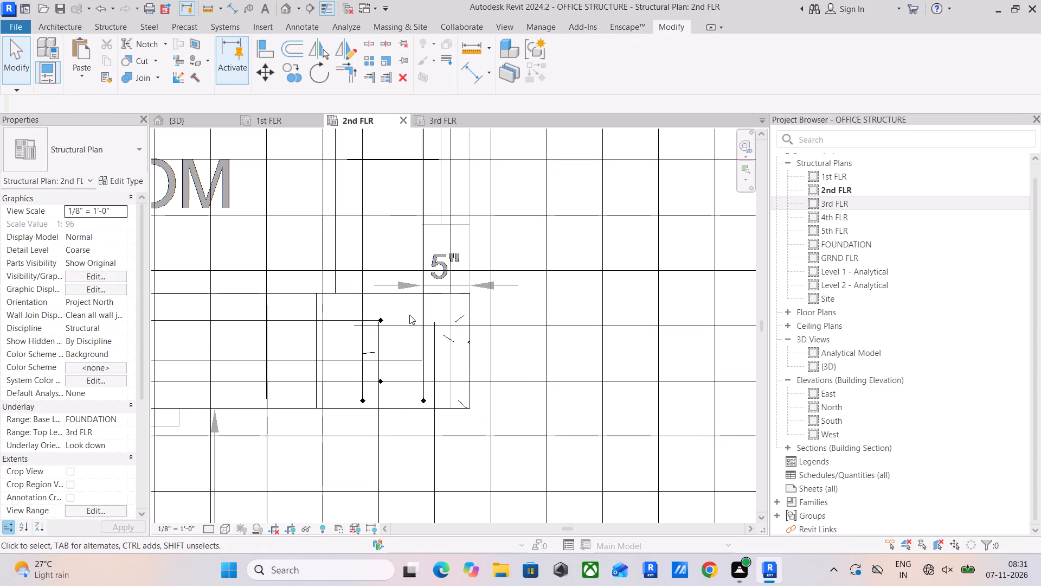
pyautogui.scroll(-10, 409, 315)
pyautogui.scroll(5, 422, 316)
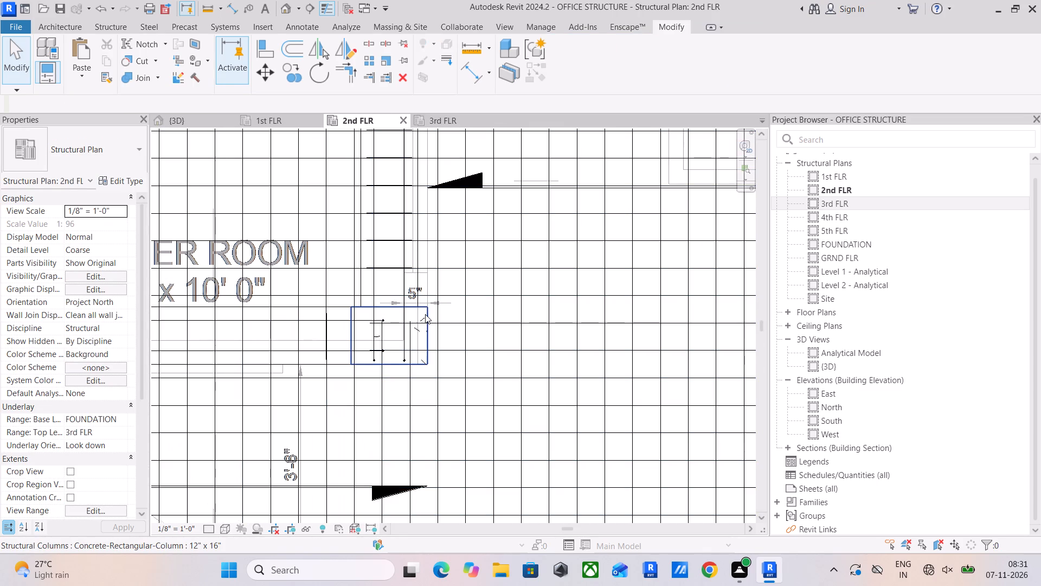
pyautogui.click(425, 314)
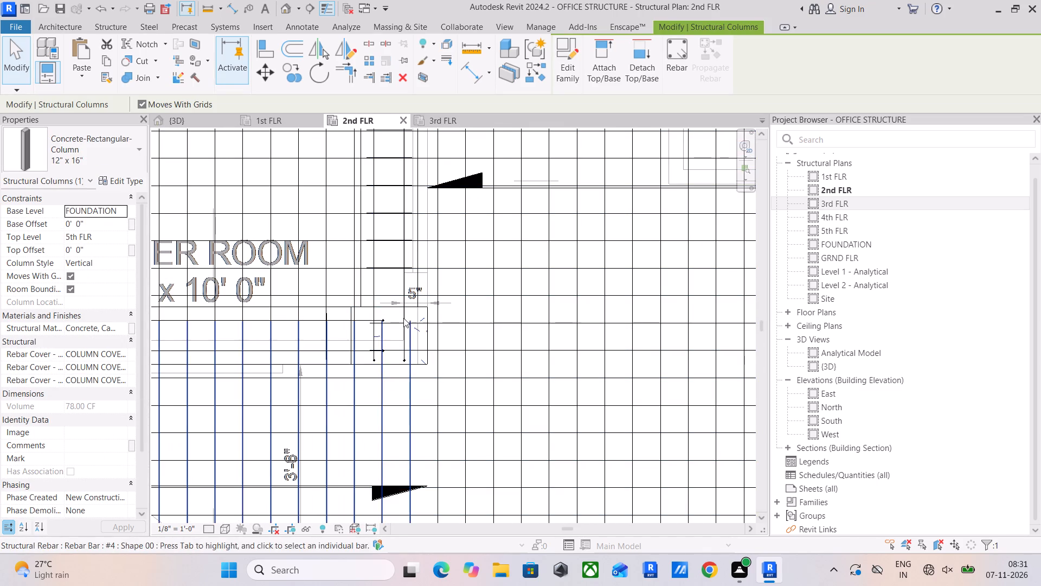
pyautogui.click(404, 333)
pyautogui.click(389, 337)
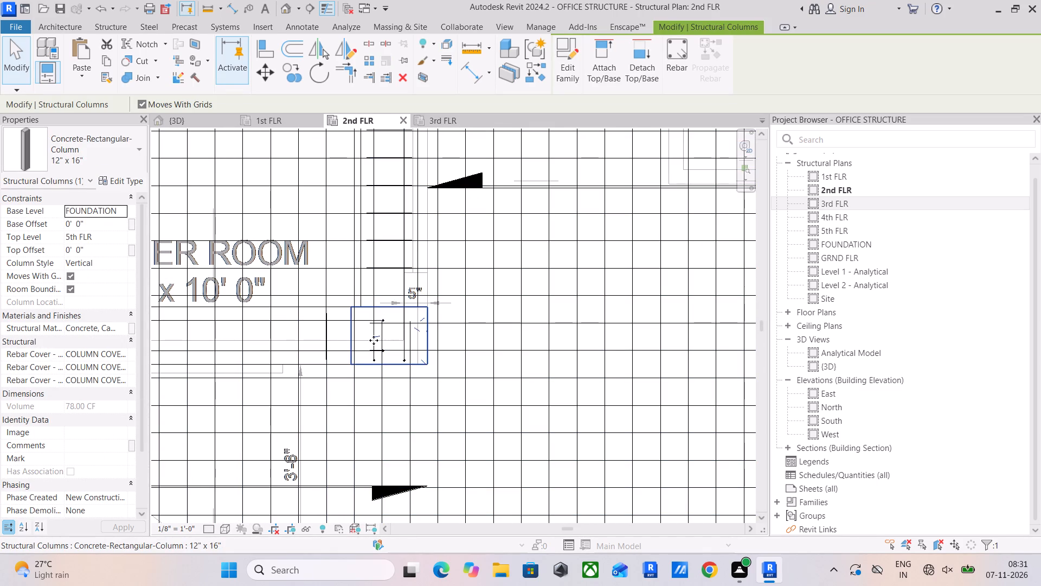
pyautogui.scroll(5, 375, 340)
pyautogui.click(298, 324)
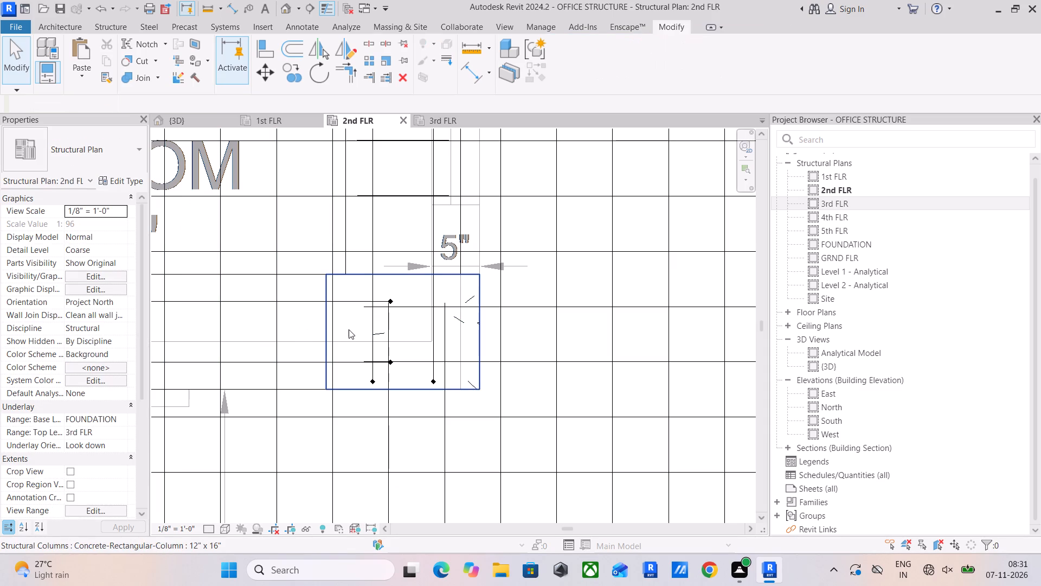
pyautogui.click(372, 337)
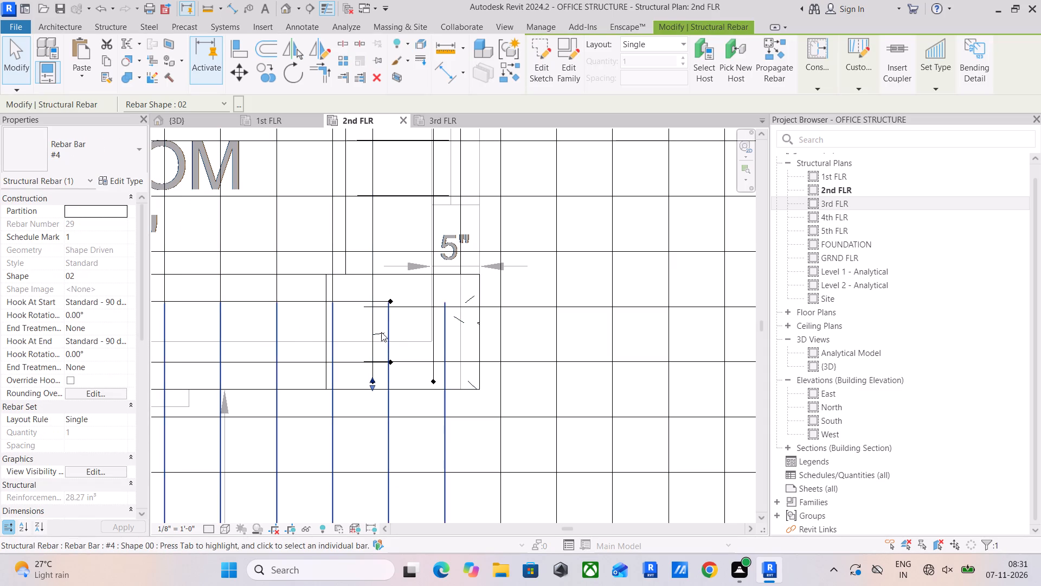
pyautogui.click(312, 329)
pyautogui.scroll(-10, 316, 319)
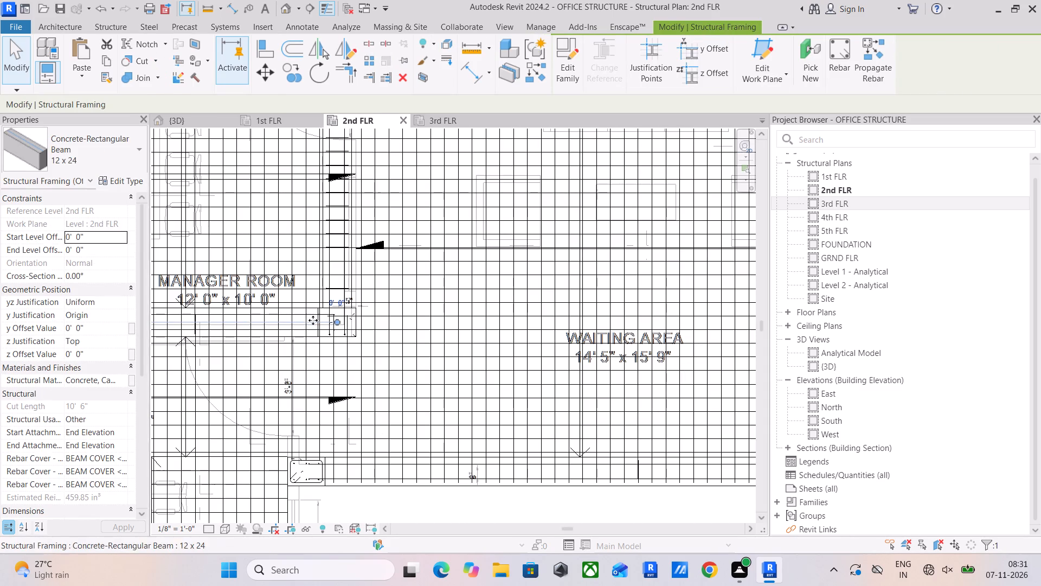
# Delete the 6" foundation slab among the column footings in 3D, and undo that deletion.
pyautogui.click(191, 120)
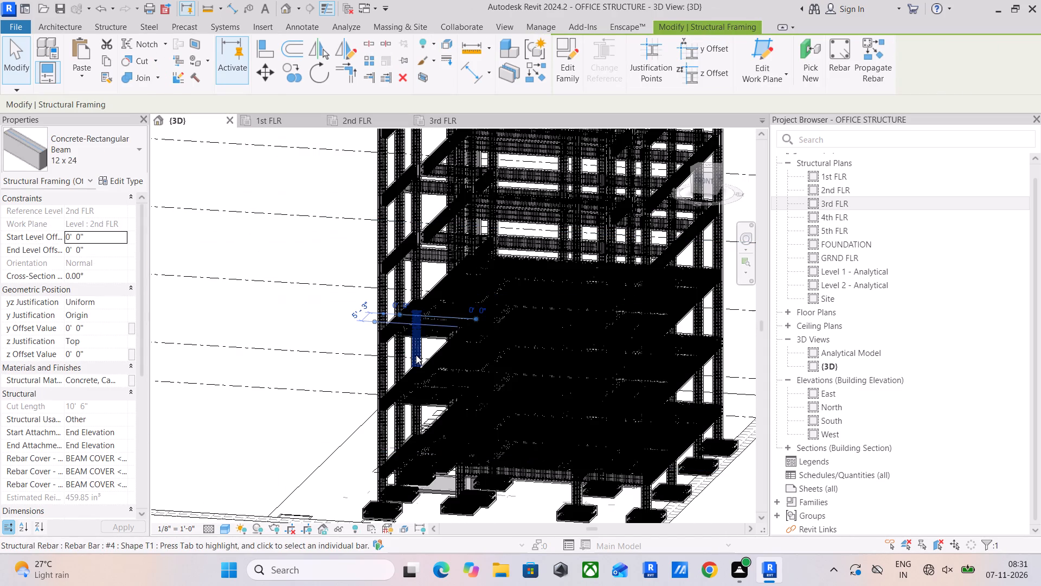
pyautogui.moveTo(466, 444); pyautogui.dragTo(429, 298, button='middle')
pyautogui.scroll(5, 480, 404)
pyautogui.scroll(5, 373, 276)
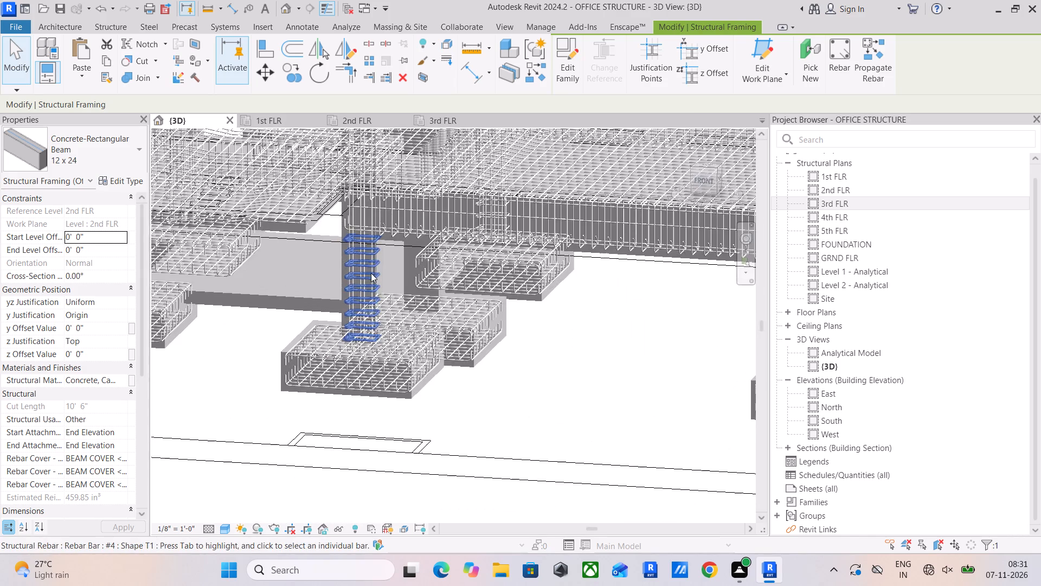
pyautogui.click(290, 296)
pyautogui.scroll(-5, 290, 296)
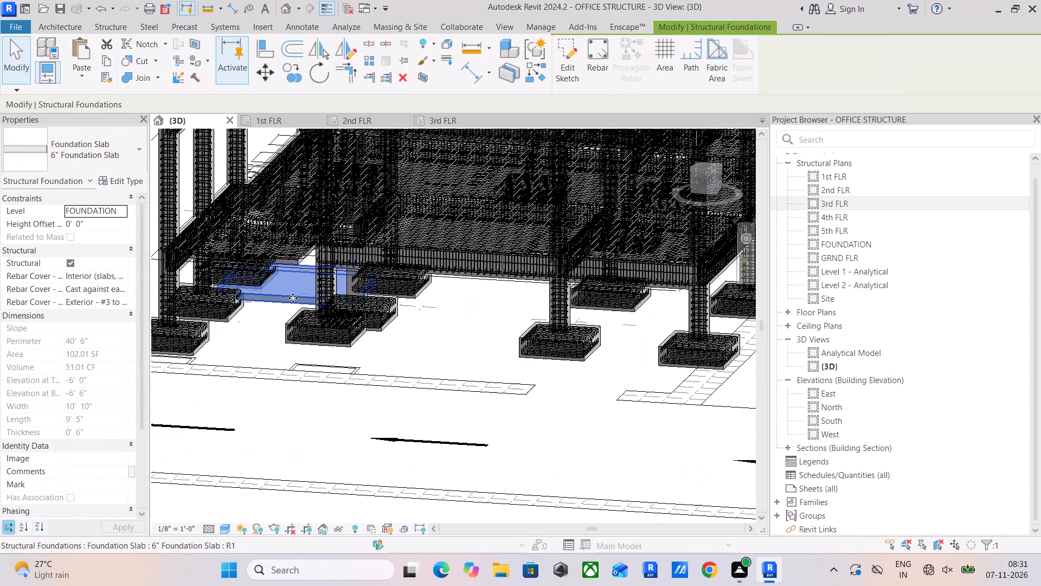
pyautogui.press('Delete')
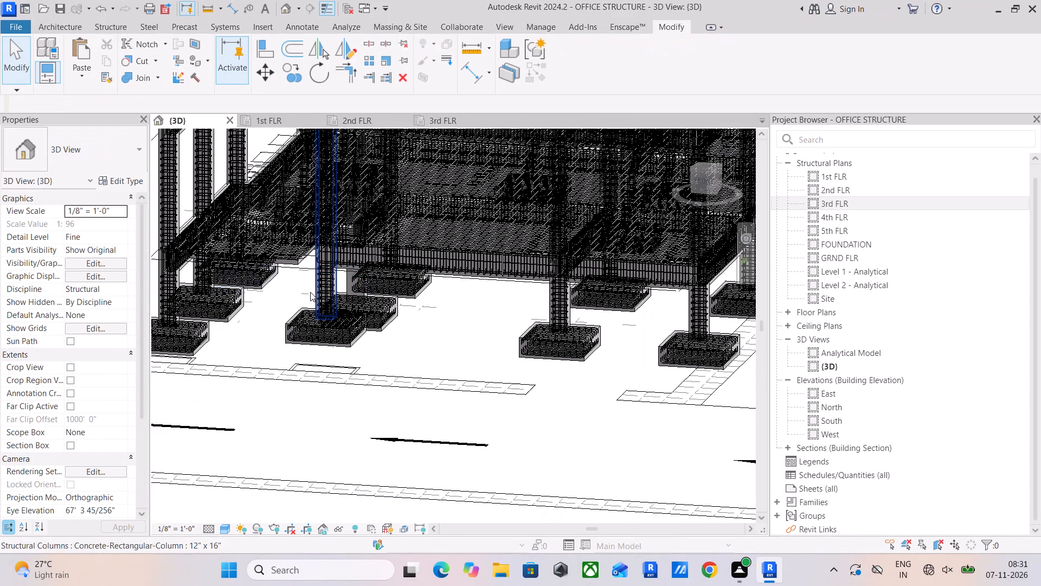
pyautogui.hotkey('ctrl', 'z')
# Set the level of the 6" foundation slab among the column footings to GRND FLR.
pyautogui.click(299, 297)
pyautogui.click(127, 208)
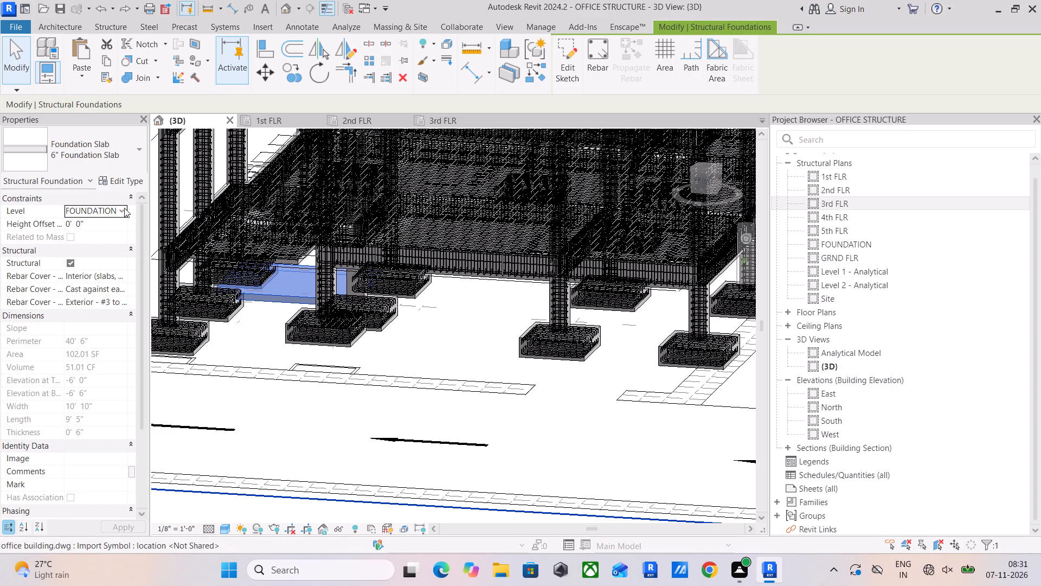
pyautogui.click(119, 209)
pyautogui.click(91, 238)
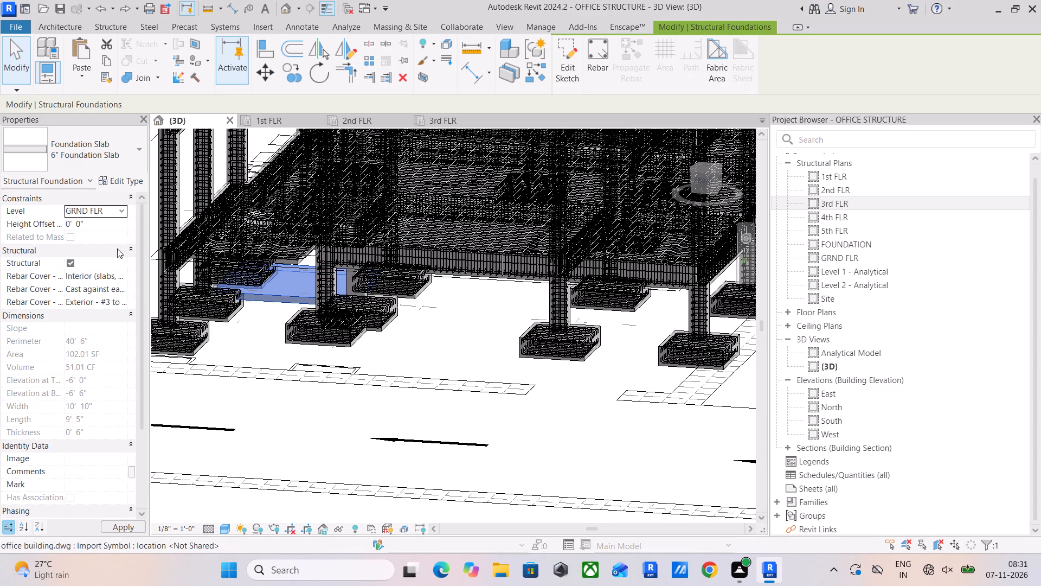
pyautogui.scroll(-3, 214, 290)
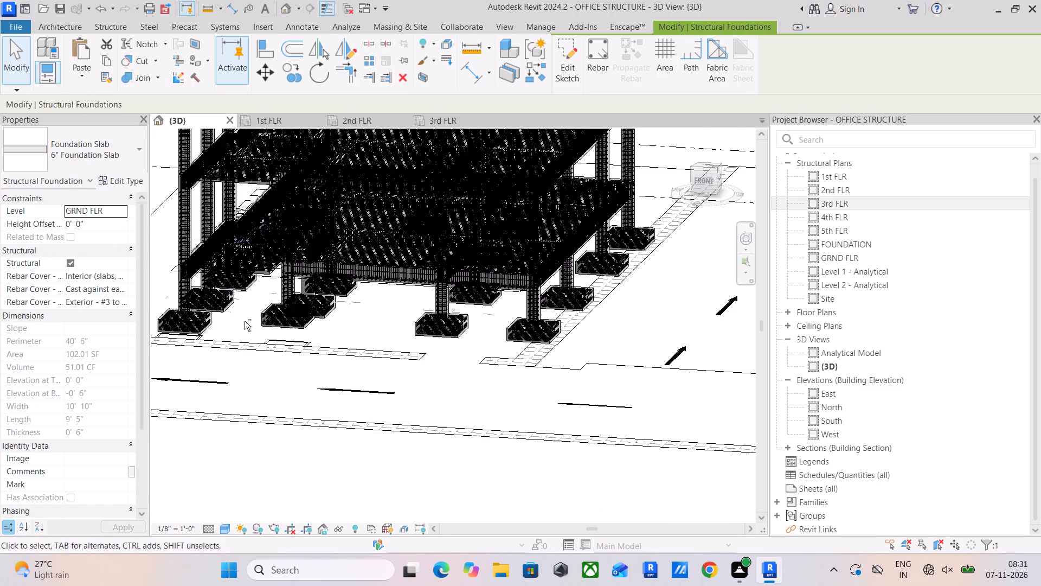
pyautogui.keyDown('shift'); pyautogui.moveTo(245, 321); pyautogui.dragTo(390, 311, button='middle'); pyautogui.keyUp('shift')
pyautogui.scroll(3, 218, 252)
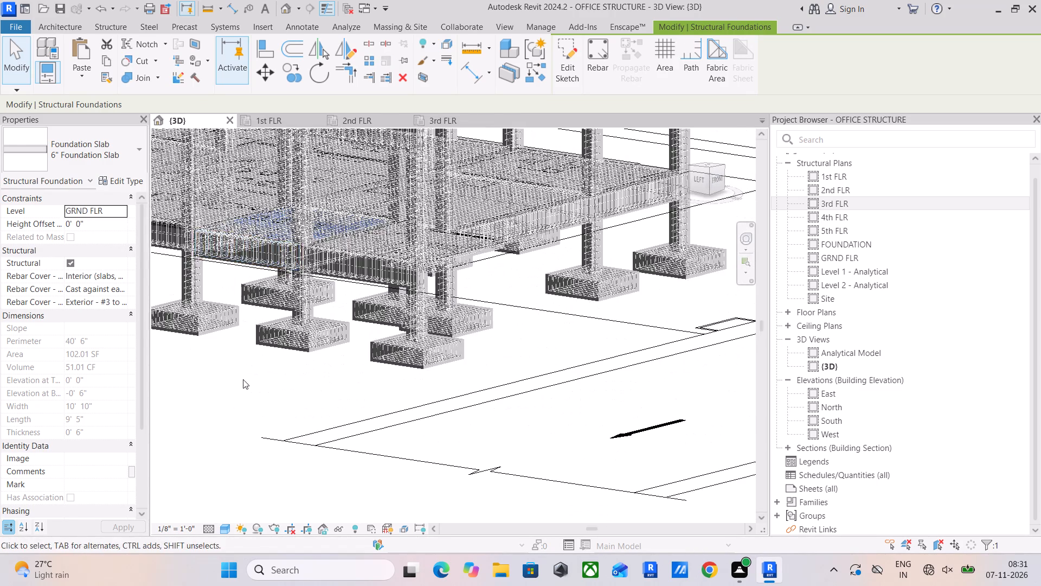
pyautogui.click(240, 383)
# Propagate rebar from the reinforced 12" x 16" front column to the neighbouring unreinforced 12" x 16" column behind it.
pyautogui.keyDown('shift'); pyautogui.moveTo(531, 335); pyautogui.dragTo(357, 332, button='middle'); pyautogui.keyUp('shift')
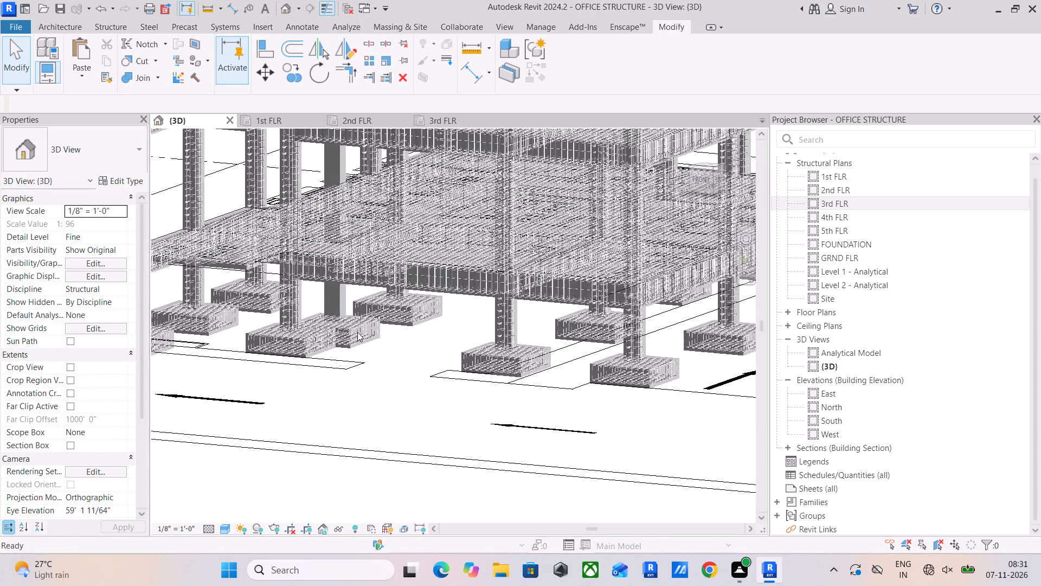
pyautogui.scroll(3, 340, 308)
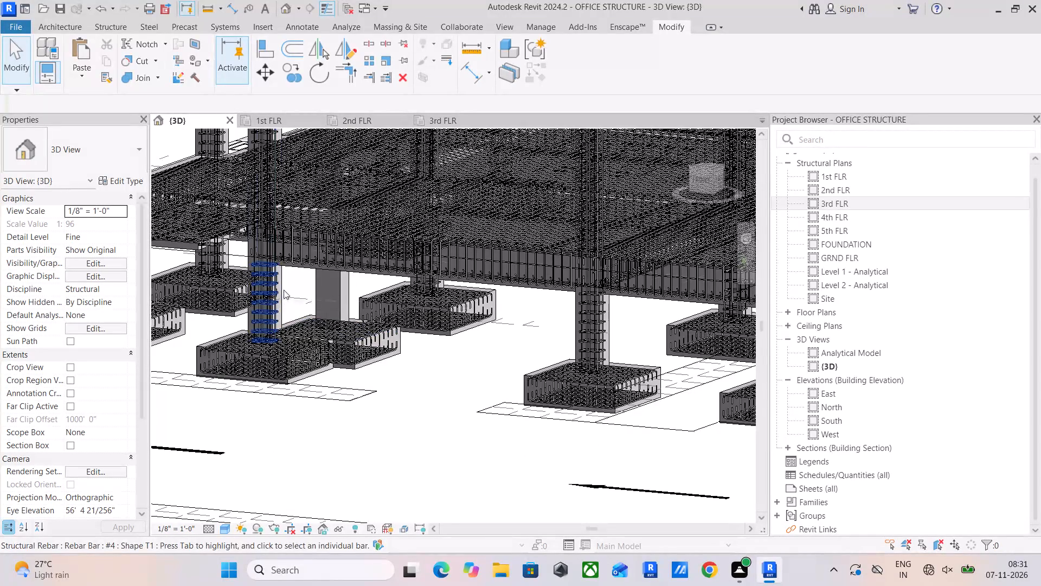
pyautogui.click(285, 289)
pyautogui.click(699, 68)
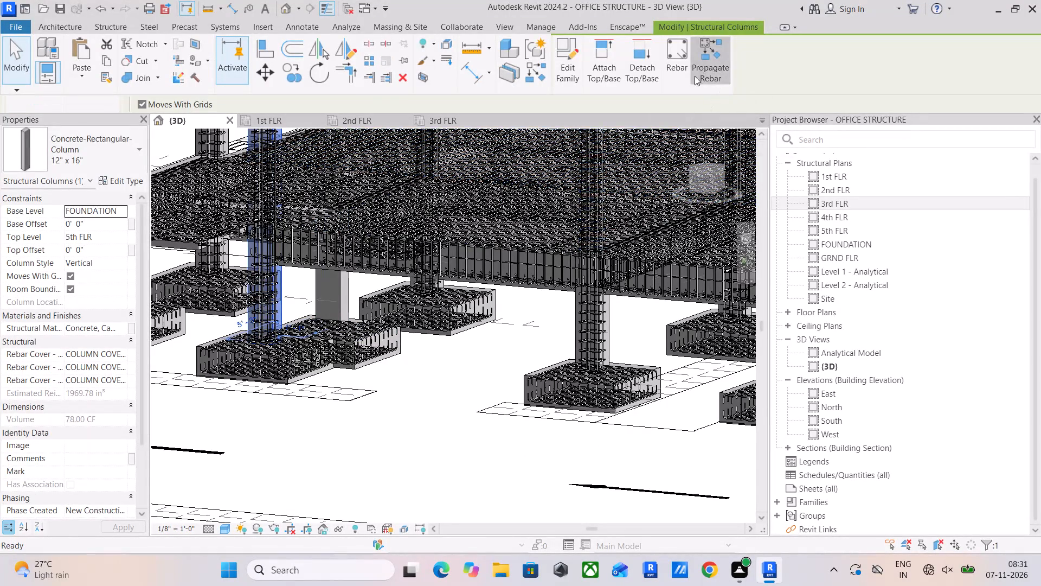
pyautogui.click(338, 291)
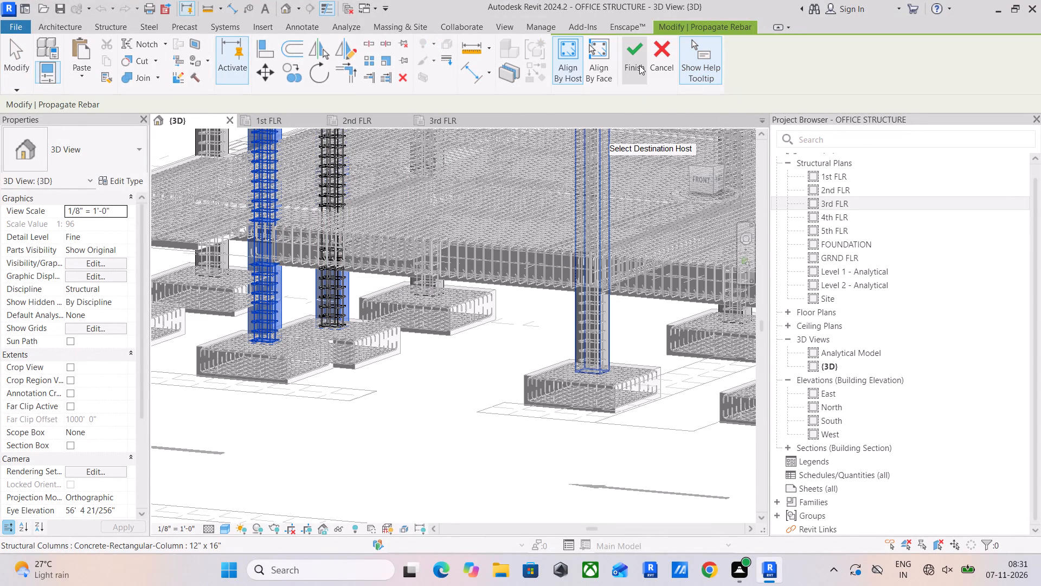
pyautogui.click(639, 65)
pyautogui.scroll(-4, 372, 391)
pyautogui.keyDown('shift'); pyautogui.moveTo(384, 392); pyautogui.dragTo(427, 424, button='middle'); pyautogui.keyUp('shift')
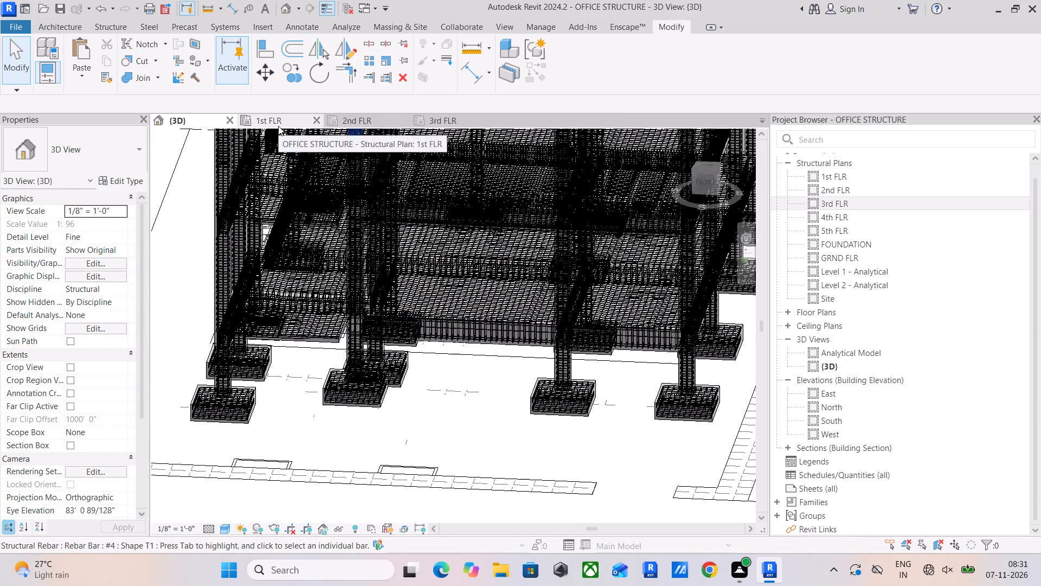
# On the 1st FLR plan, shorten the MANAGER ROOM beam's #4 T1 stirrup set so its end stops clear of the 12" x 16" column.
pyautogui.click(278, 126)
pyautogui.scroll(-9, 507, 401)
pyautogui.moveTo(541, 413); pyautogui.dragTo(489, 333, button='middle')
pyautogui.scroll(1, 541, 413)
pyautogui.moveTo(435, 447); pyautogui.dragTo(478, 377, button='middle')
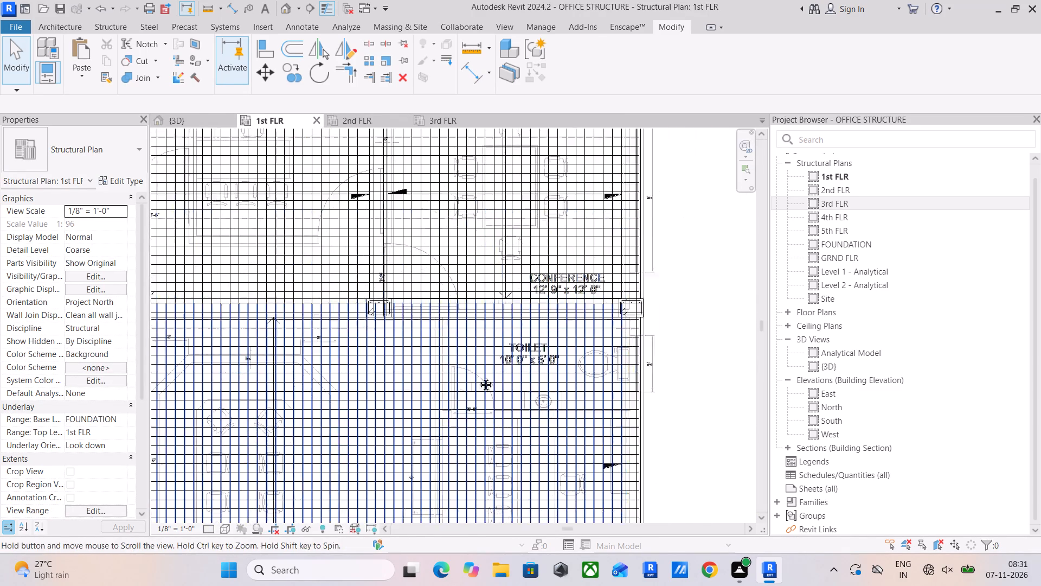
pyautogui.moveTo(478, 377); pyautogui.dragTo(576, 198, button='middle')
pyautogui.moveTo(423, 398); pyautogui.dragTo(546, 200, button='middle')
pyautogui.scroll(4, 380, 421)
pyautogui.scroll(5, 317, 357)
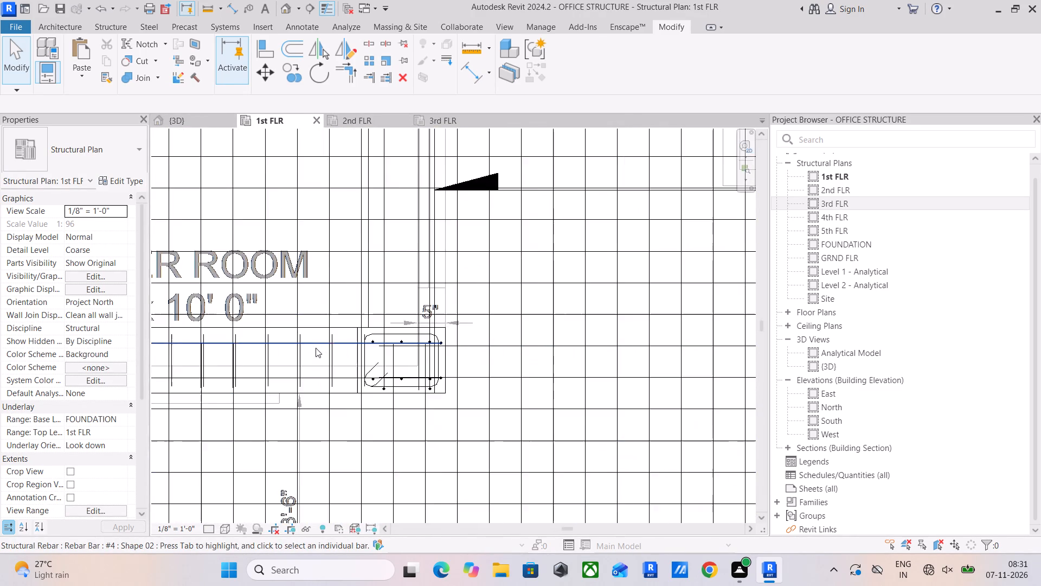
pyautogui.scroll(4, 386, 393)
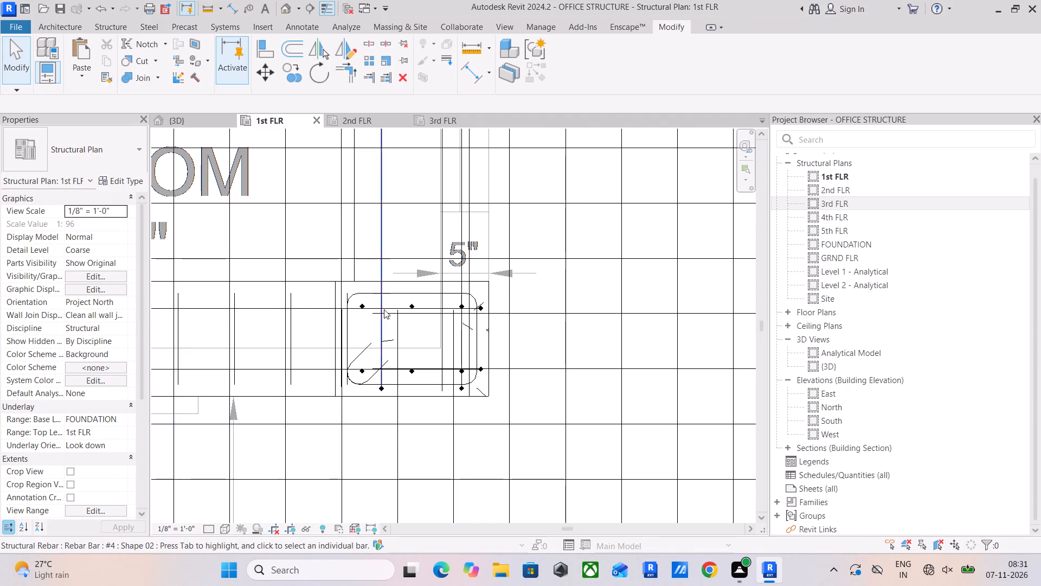
pyautogui.scroll(-6, 384, 309)
pyautogui.scroll(4, 339, 344)
pyautogui.click(350, 315)
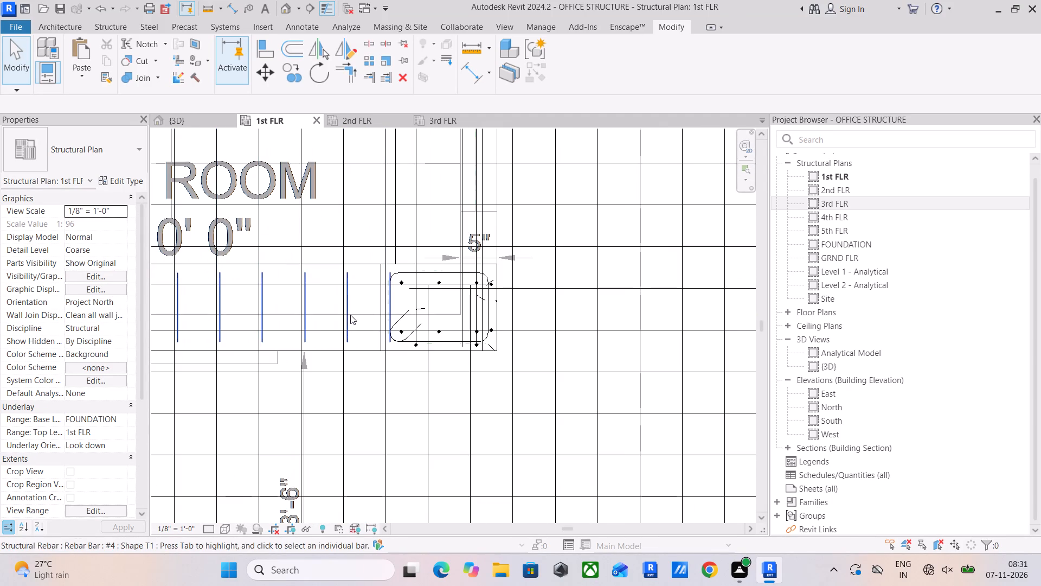
pyautogui.scroll(3, 393, 305)
pyautogui.click(384, 308)
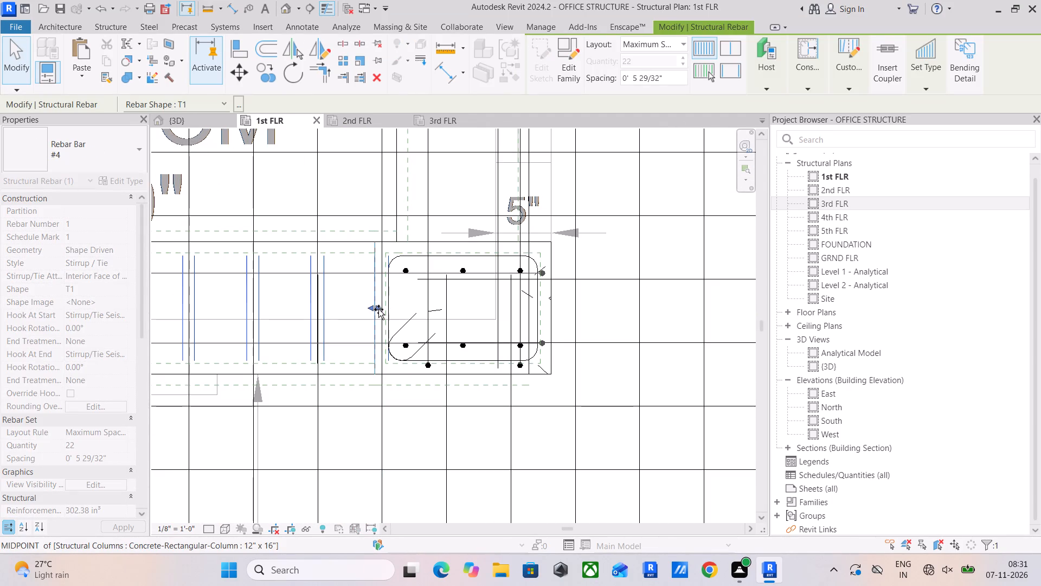
pyautogui.scroll(8, 382, 291)
pyautogui.moveTo(403, 317); pyautogui.dragTo(390, 323)
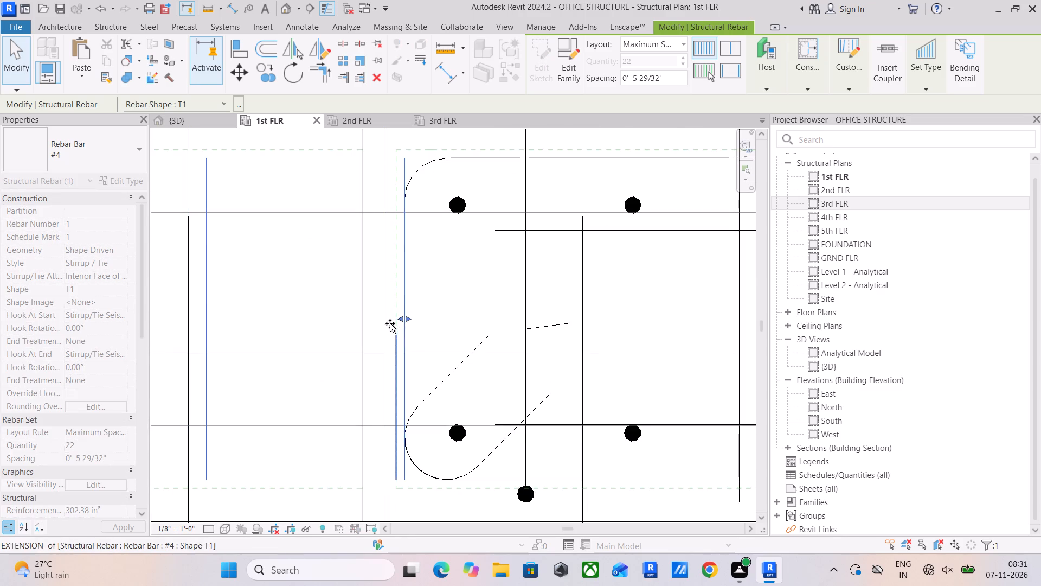
pyautogui.moveTo(390, 323); pyautogui.dragTo(384, 327)
pyautogui.click(323, 307)
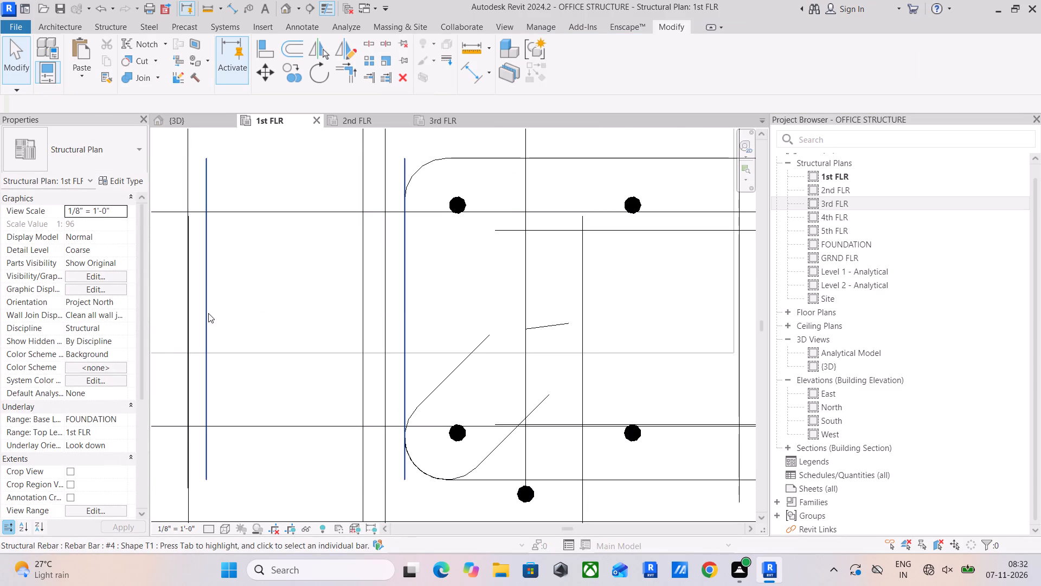
pyautogui.click(208, 313)
pyautogui.moveTo(402, 319); pyautogui.dragTo(383, 325)
pyautogui.moveTo(403, 320); pyautogui.dragTo(316, 324)
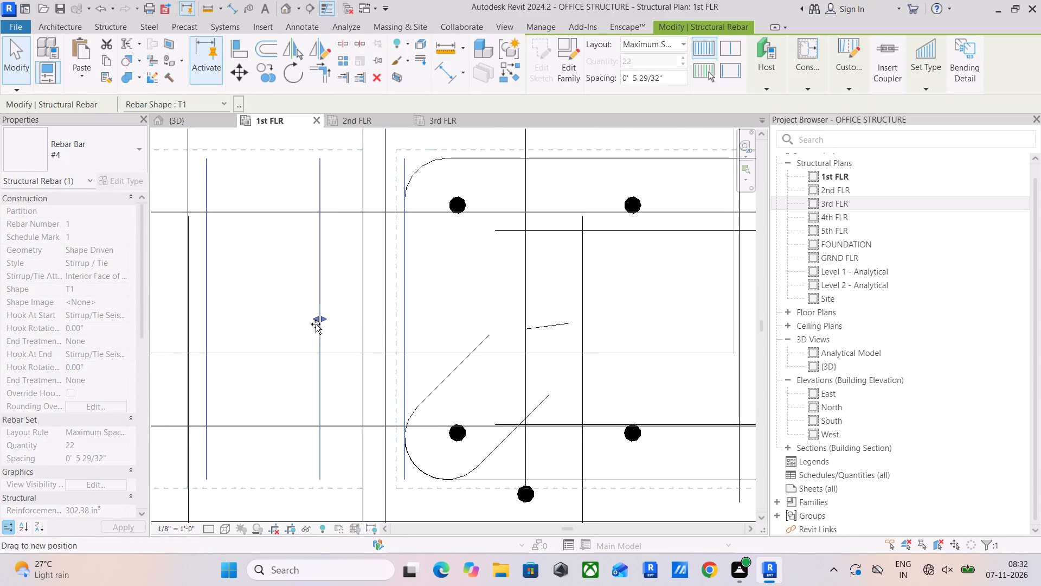
pyautogui.moveTo(316, 324); pyautogui.dragTo(376, 337)
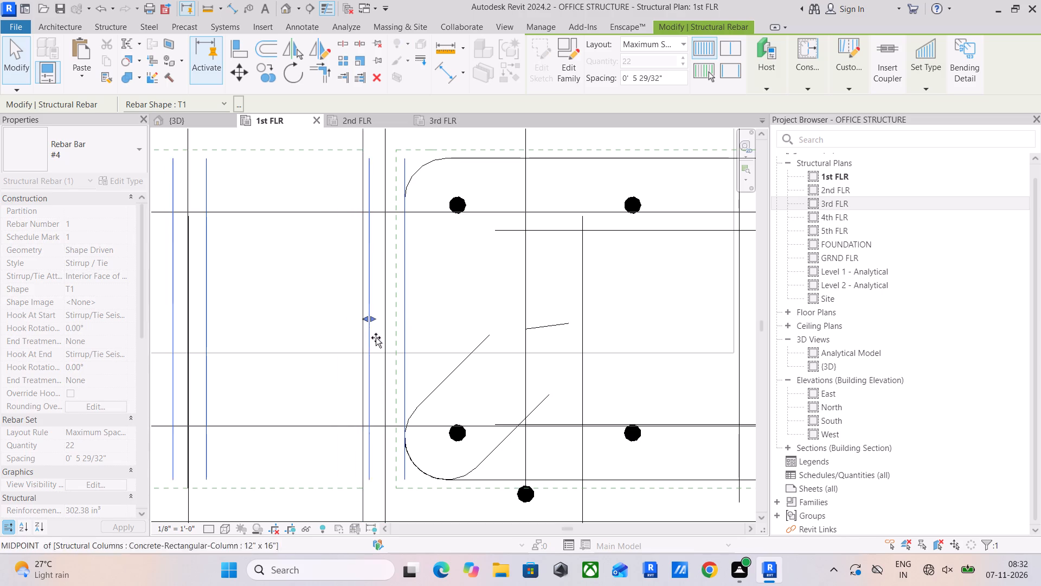
pyautogui.moveTo(376, 337); pyautogui.dragTo(250, 359)
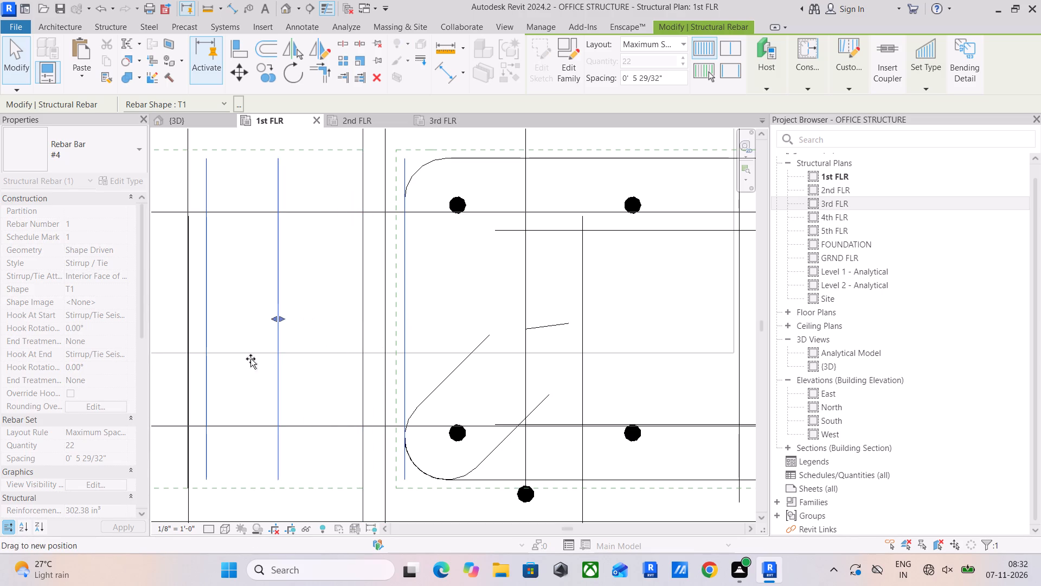
pyautogui.moveTo(250, 359); pyautogui.dragTo(186, 380)
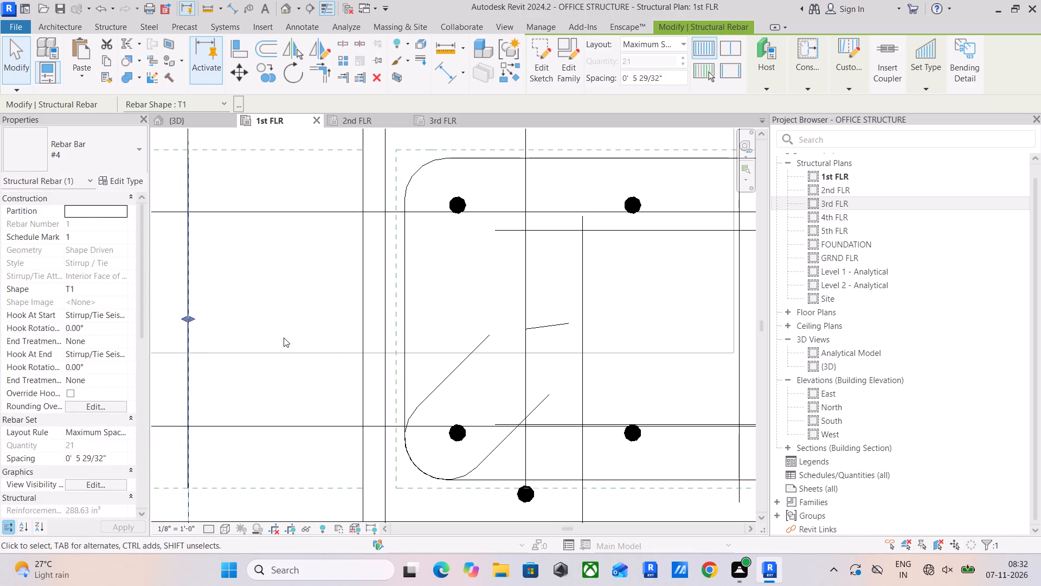
pyautogui.click(284, 337)
# Examine the beam stirrups at the columns around MANAGER ROOM, ACCOUNT and WAITING AREA on the 1st FLR plan.
pyautogui.scroll(-12, 282, 327)
pyautogui.moveTo(271, 334); pyautogui.dragTo(395, 333, button='middle')
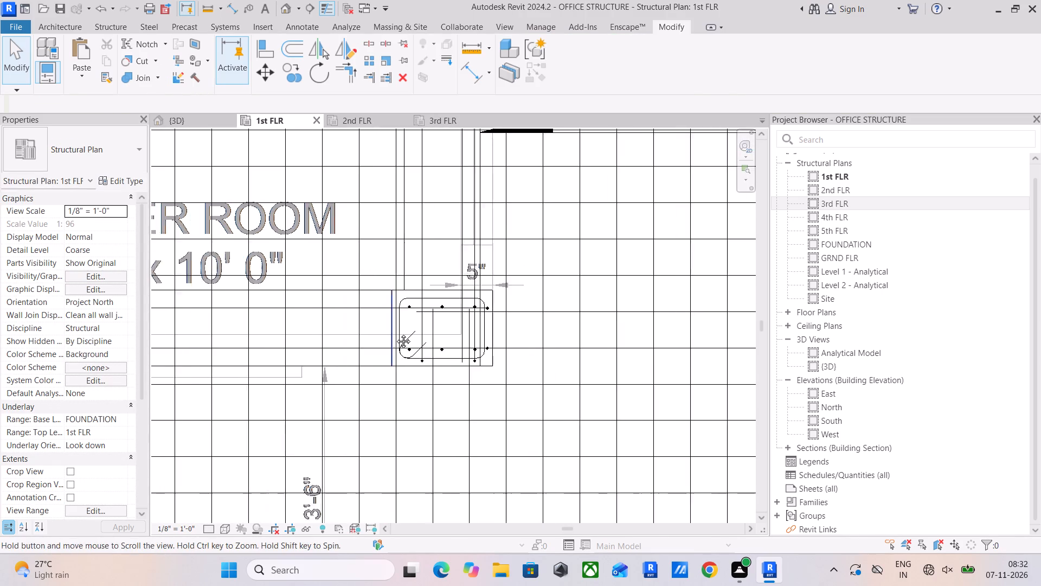
pyautogui.moveTo(395, 333); pyautogui.dragTo(396, 333, button='middle')
pyautogui.scroll(5, 415, 315)
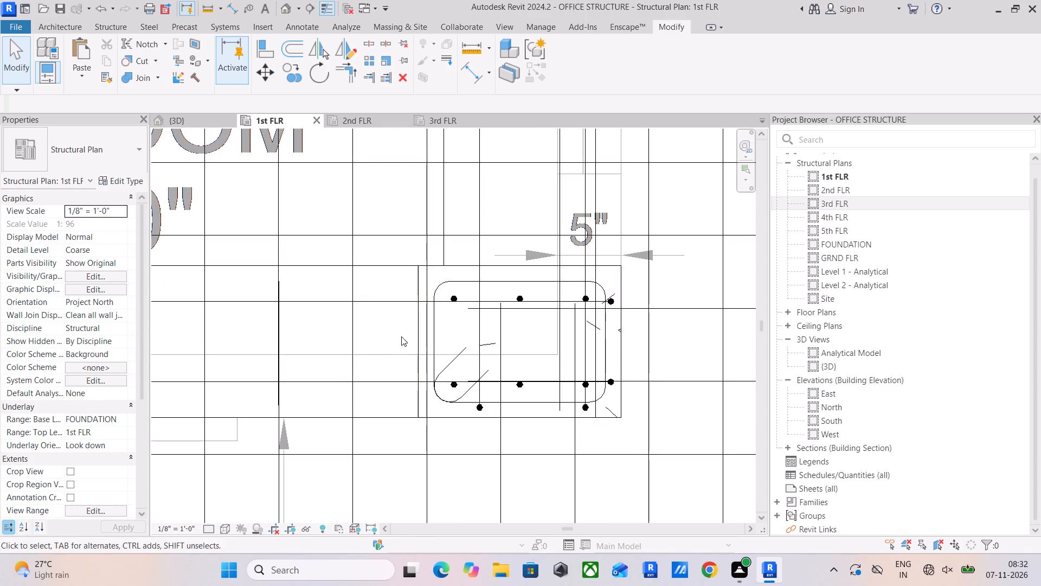
pyautogui.scroll(-9, 361, 346)
pyautogui.moveTo(367, 348); pyautogui.dragTo(666, 314, button='middle')
pyautogui.scroll(-3, 461, 348)
pyautogui.scroll(3, 324, 346)
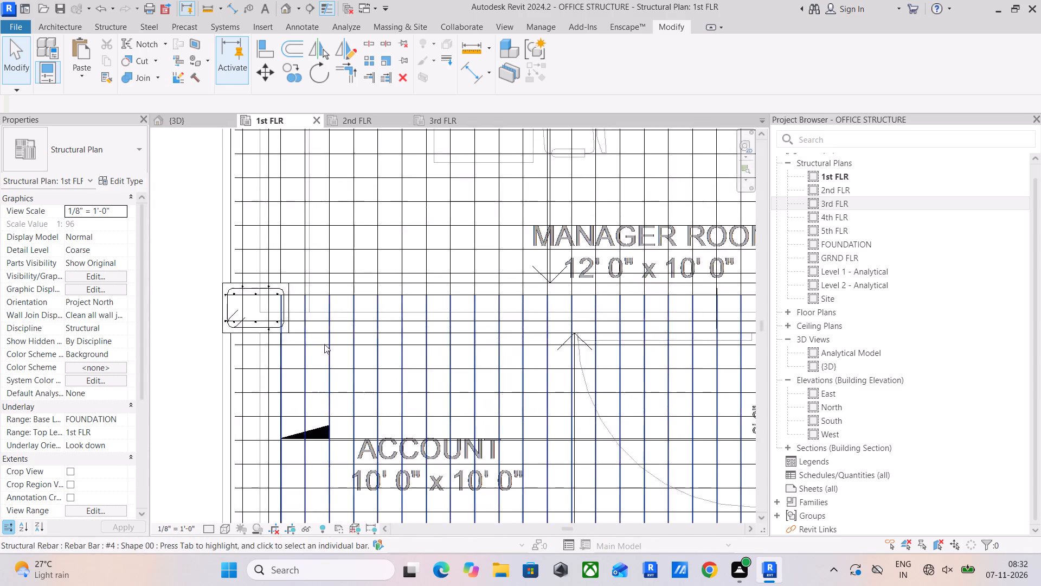
pyautogui.scroll(7, 324, 344)
pyautogui.click(312, 275)
pyautogui.scroll(-3, 313, 277)
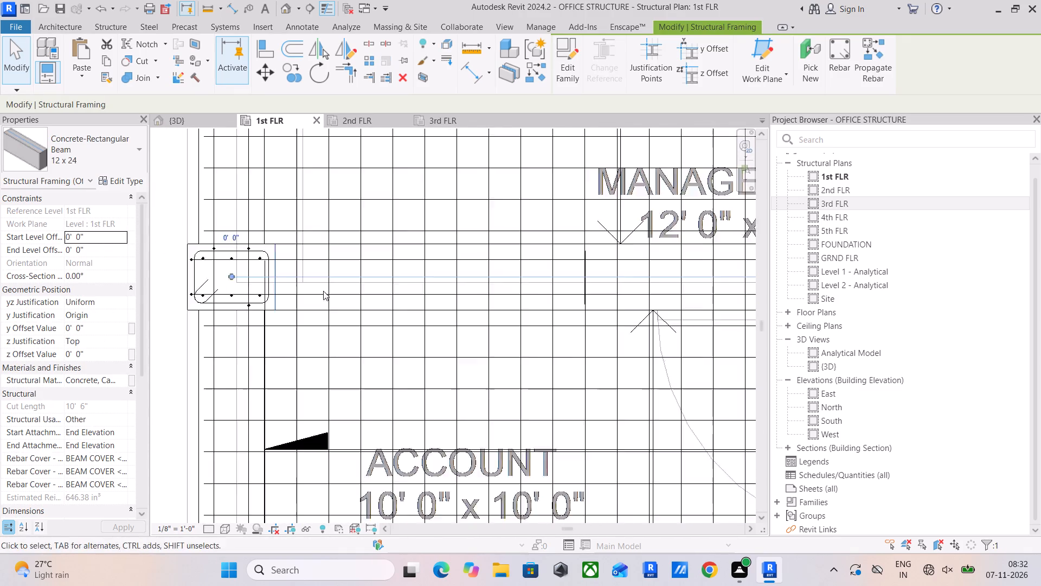
pyautogui.scroll(-14, 323, 291)
pyautogui.moveTo(428, 331); pyautogui.dragTo(417, 474, button='middle')
pyautogui.scroll(6, 469, 341)
pyautogui.scroll(5, 426, 331)
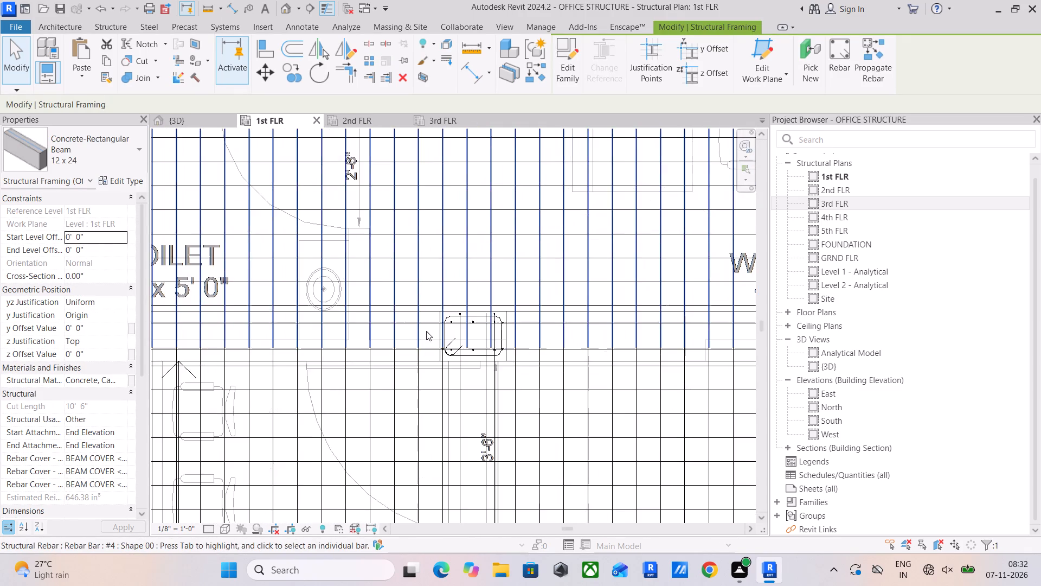
pyautogui.scroll(-11, 425, 333)
pyautogui.moveTo(422, 342); pyautogui.dragTo(377, 199, button='middle')
pyautogui.scroll(8, 414, 372)
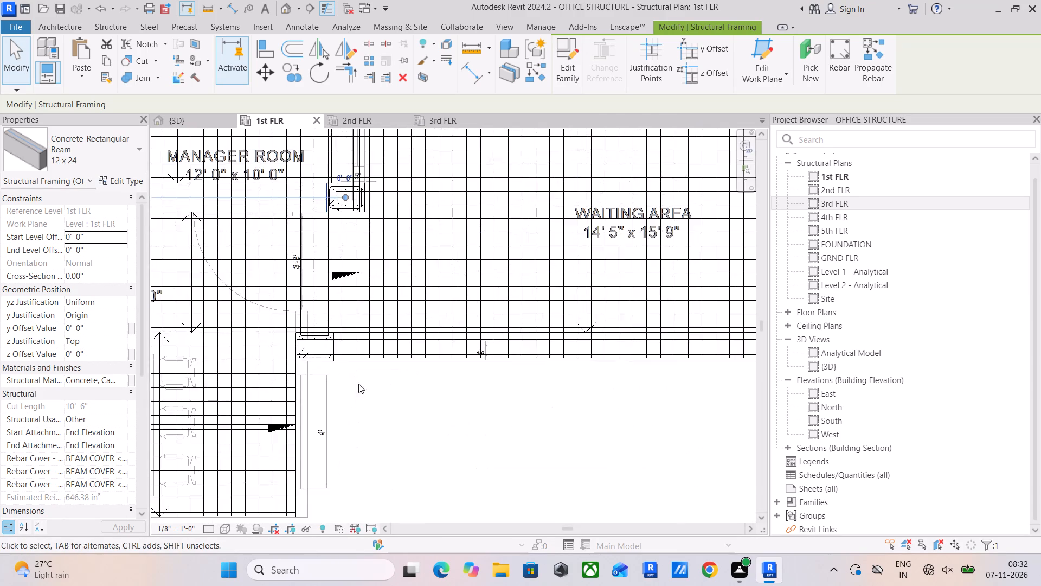
pyautogui.scroll(4, 358, 384)
pyautogui.click(438, 414)
pyautogui.scroll(-11, 441, 395)
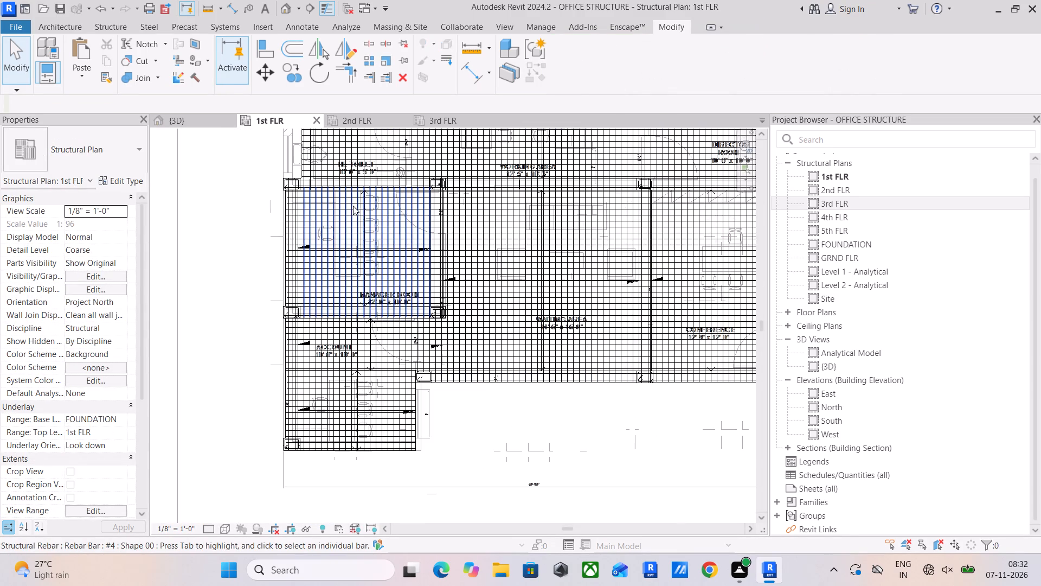
# On the 2nd FLR plan, shorten the #4 T1 stirrup set in the beam east of MANAGER ROOM so its north end clears the 12" x 16" column.
pyautogui.click(370, 123)
pyautogui.scroll(5, 301, 321)
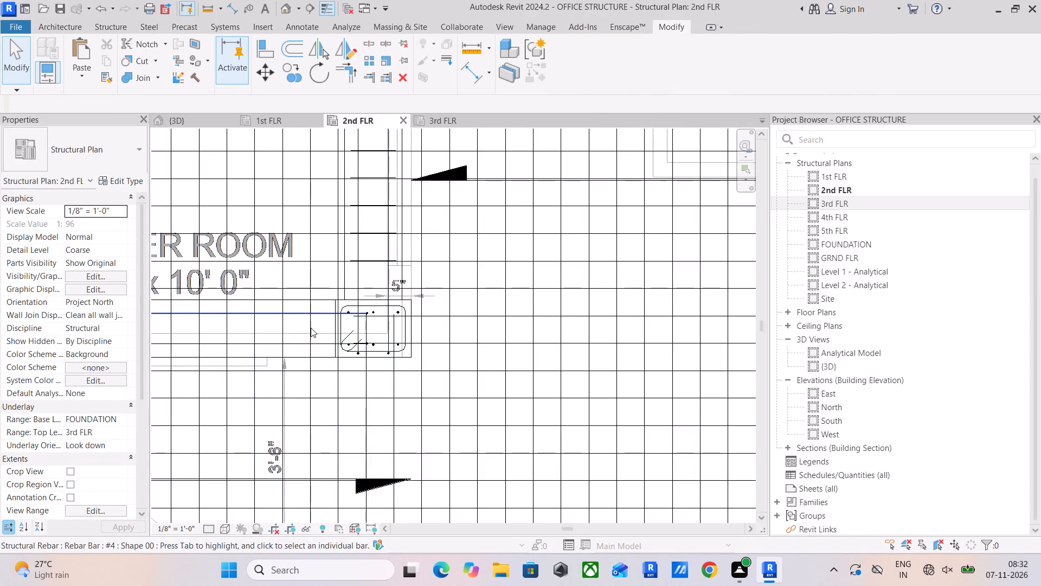
pyautogui.scroll(4, 311, 328)
pyautogui.scroll(-9, 462, 413)
pyautogui.moveTo(469, 415); pyautogui.dragTo(480, 362, button='middle')
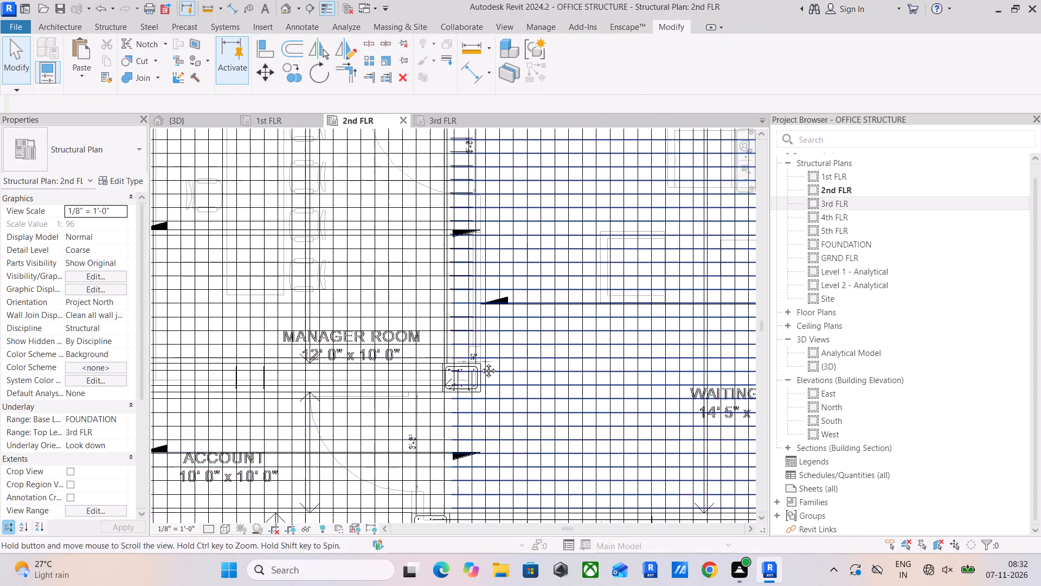
pyautogui.moveTo(480, 362); pyautogui.dragTo(468, 295, button='middle')
pyautogui.scroll(-1, 468, 481)
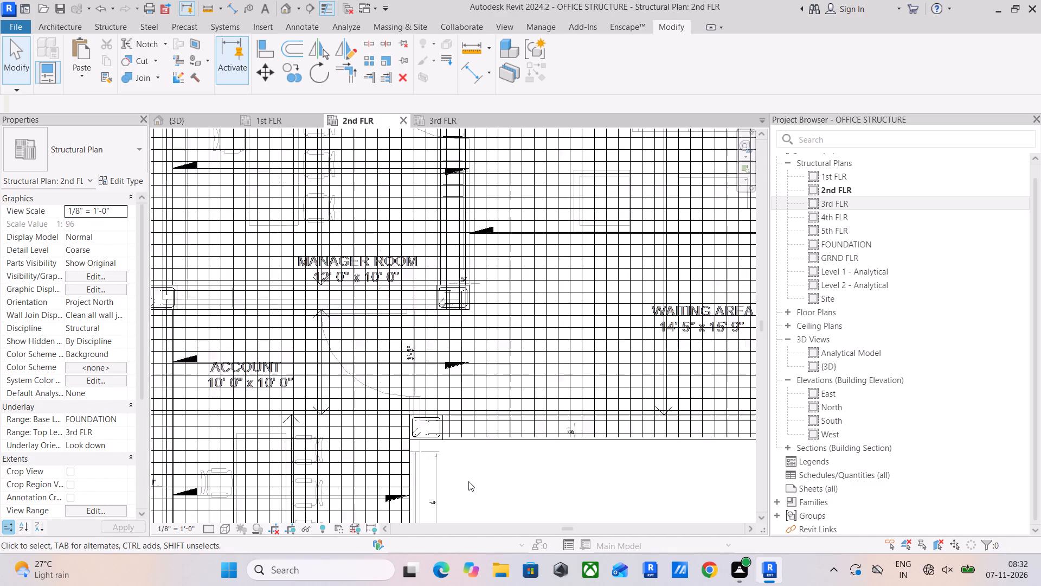
pyautogui.scroll(-1, 468, 481)
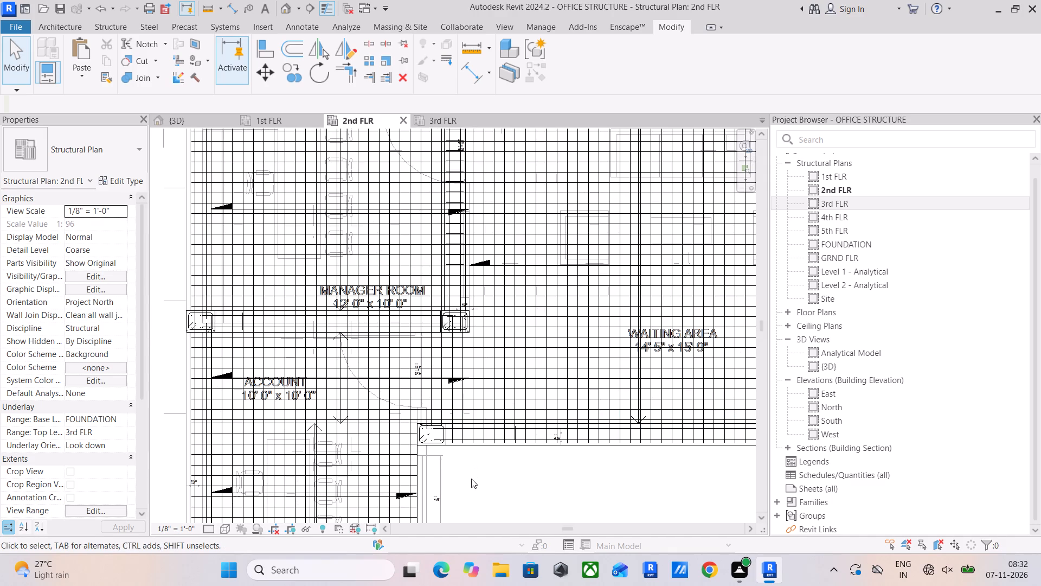
pyautogui.scroll(6, 430, 289)
pyautogui.moveTo(466, 279); pyautogui.dragTo(454, 364, button='middle')
pyautogui.scroll(3, 460, 367)
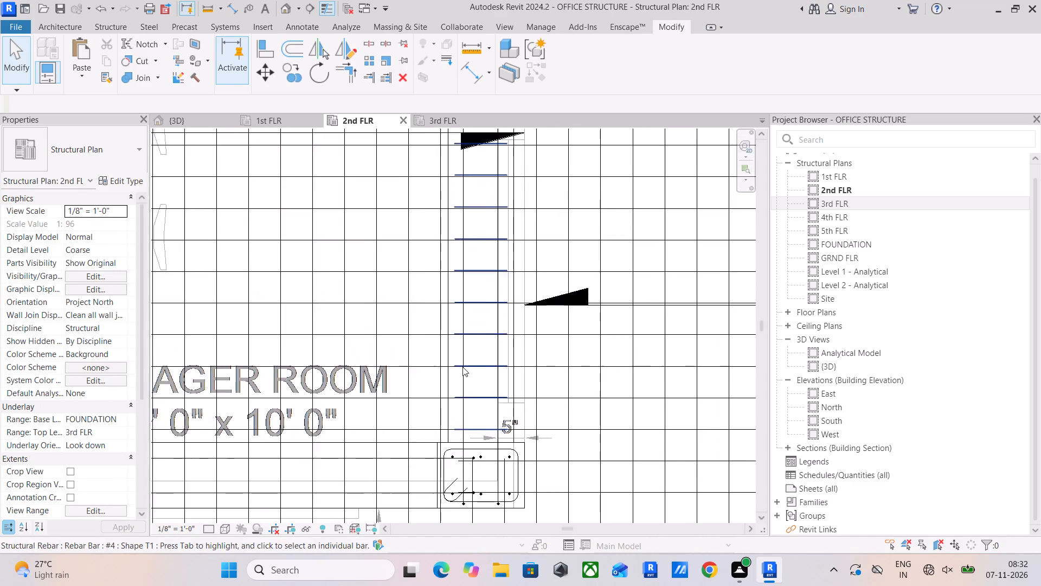
pyautogui.scroll(1, 471, 405)
pyautogui.scroll(5, 480, 351)
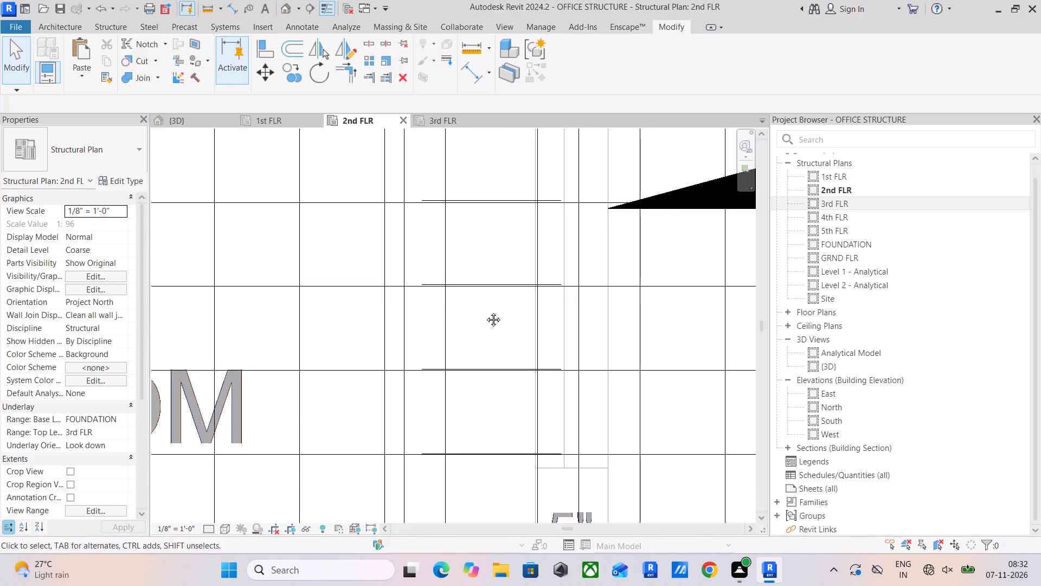
pyautogui.moveTo(485, 314); pyautogui.dragTo(485, 280, button='middle')
pyautogui.click(477, 335)
pyautogui.moveTo(484, 421); pyautogui.dragTo(481, 361, button='middle')
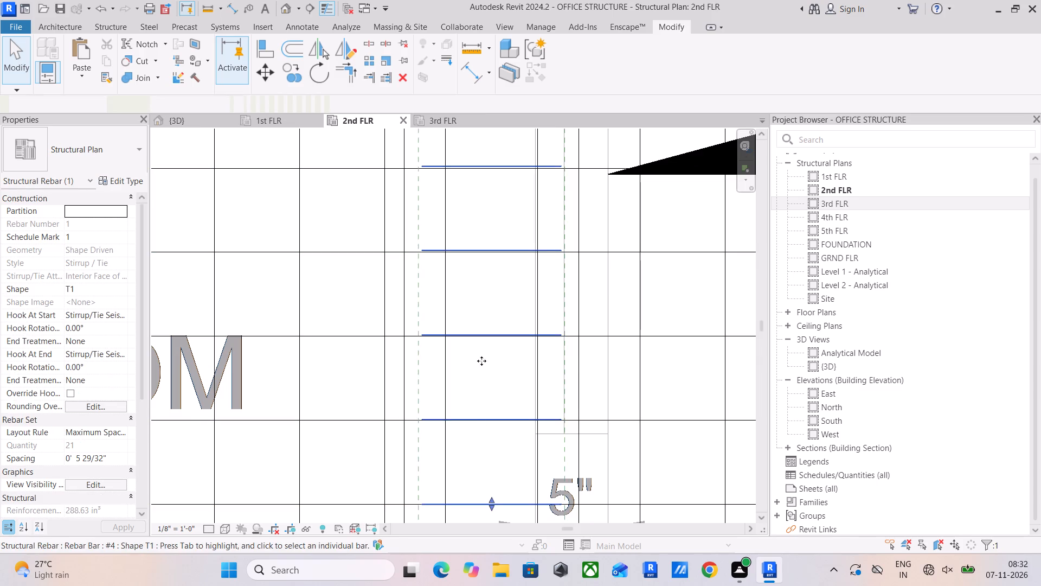
pyautogui.moveTo(481, 361); pyautogui.dragTo(477, 274, button='middle')
pyautogui.scroll(4, 474, 362)
pyautogui.scroll(-15, 474, 352)
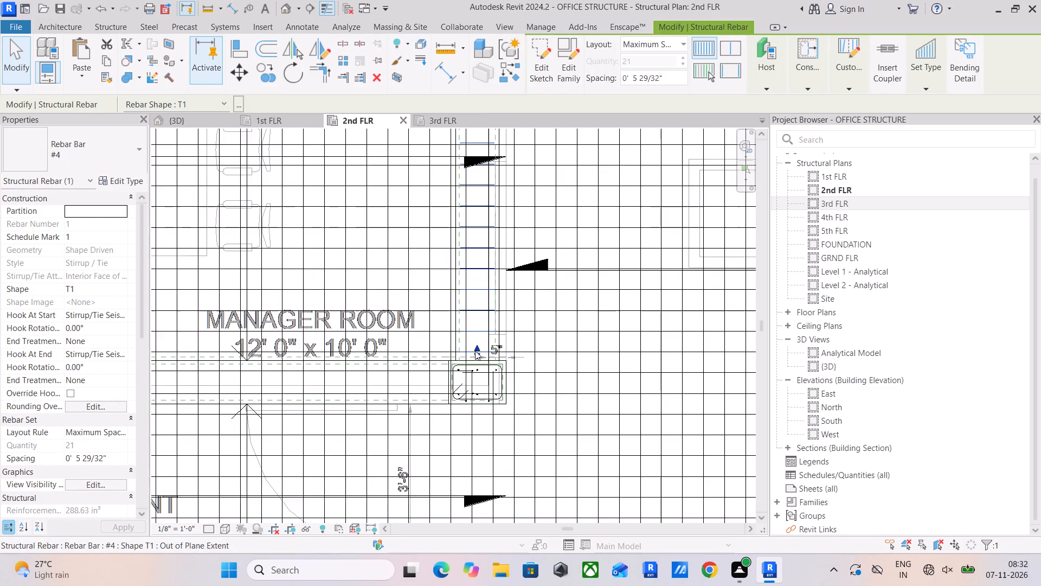
pyautogui.scroll(-4, 475, 351)
pyautogui.moveTo(486, 331); pyautogui.dragTo(482, 472, button='middle')
pyautogui.scroll(15, 471, 326)
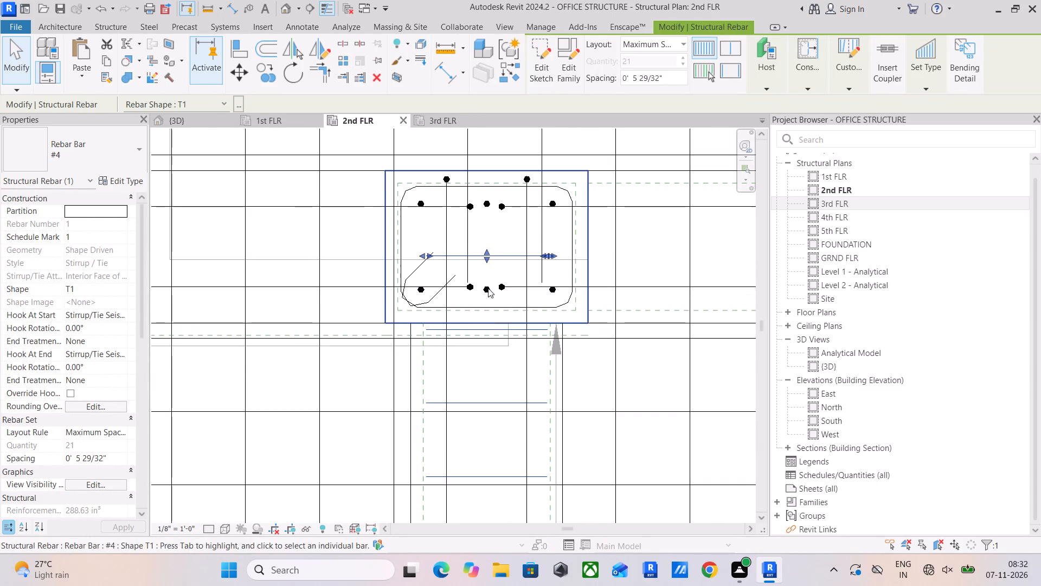
pyautogui.moveTo(485, 260); pyautogui.dragTo(486, 334)
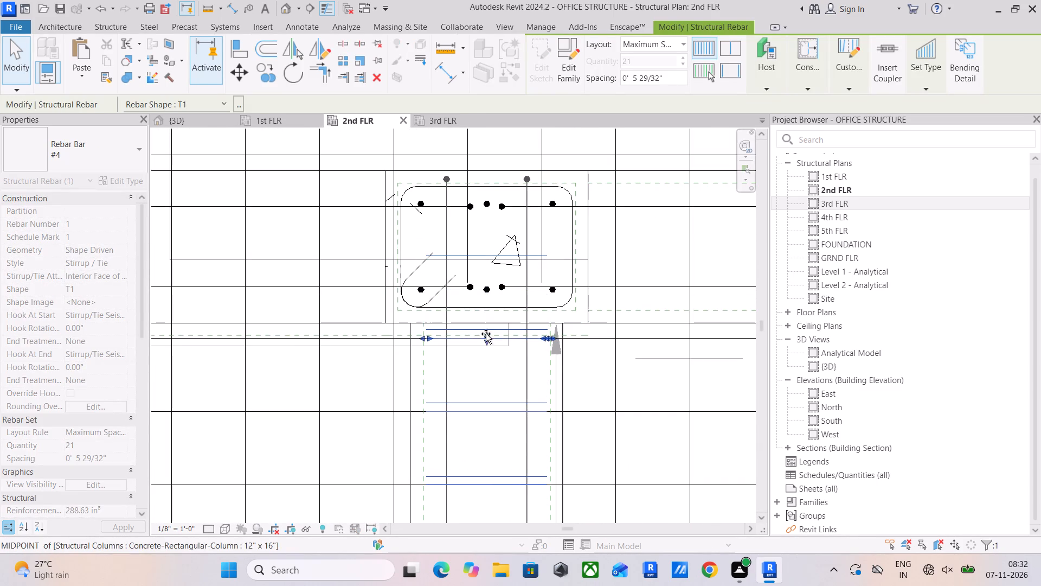
pyautogui.moveTo(486, 334); pyautogui.dragTo(489, 417)
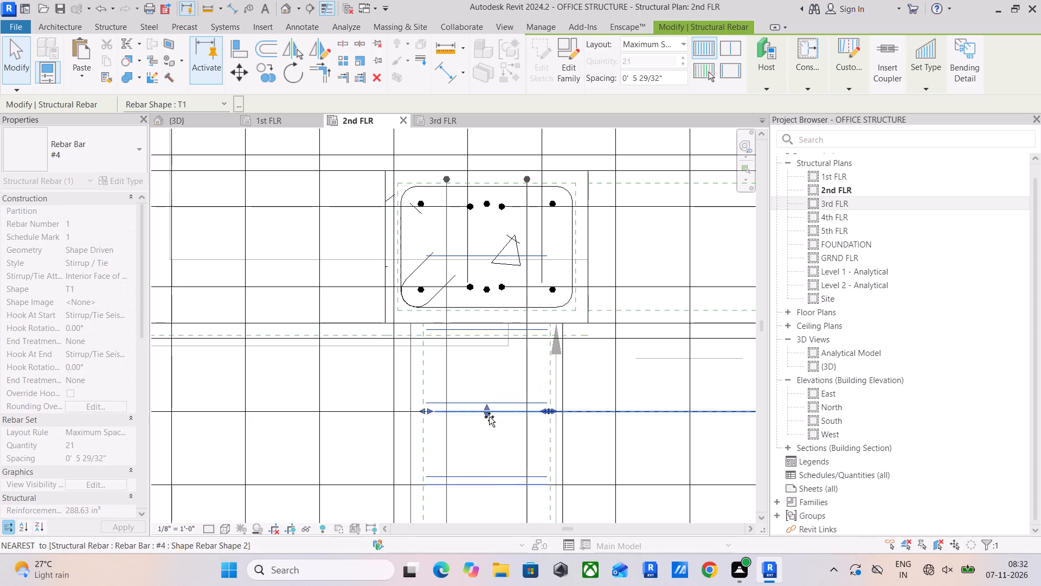
pyautogui.moveTo(489, 417); pyautogui.dragTo(489, 417)
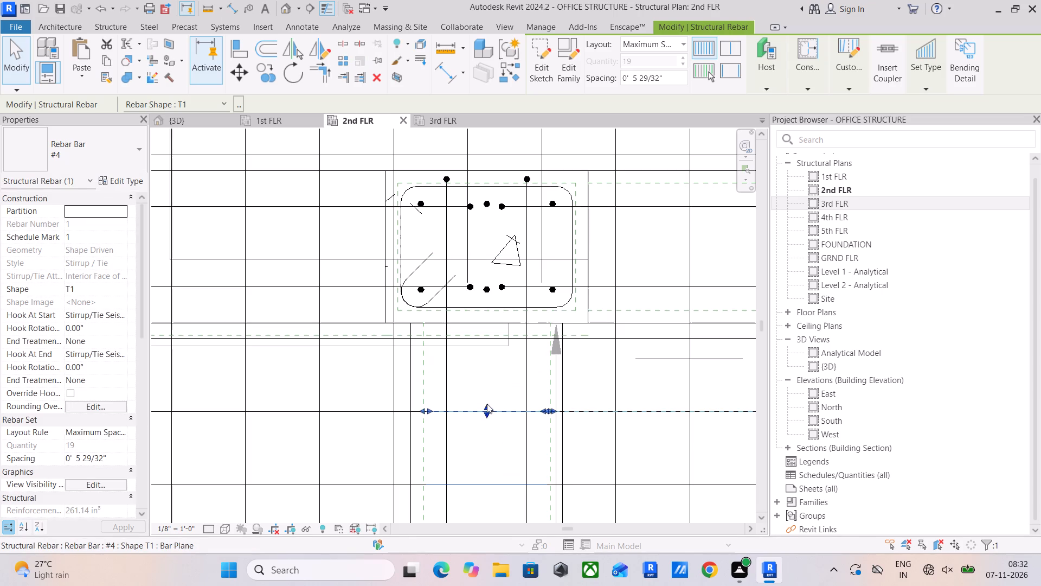
pyautogui.click(487, 394)
# Examine the beam and slab reinforcement across the whole 2nd FLR plan, from MANAGER ROOM to PANTRY and CONFERENCE.
pyautogui.scroll(-10, 491, 355)
pyautogui.moveTo(497, 370); pyautogui.dragTo(502, 259, button='middle')
pyautogui.scroll(-3, 506, 278)
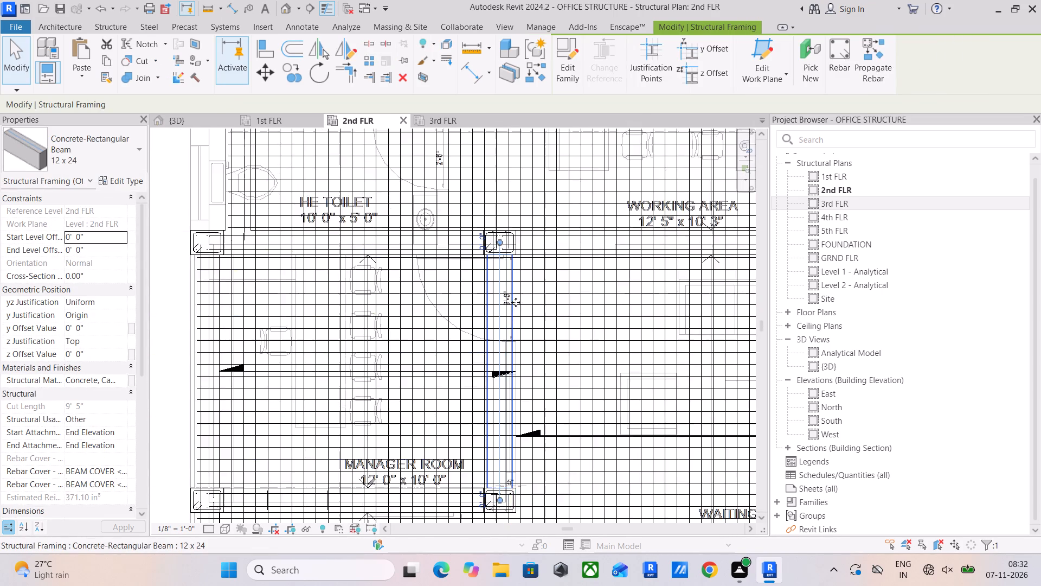
pyautogui.scroll(-1, 526, 337)
pyautogui.scroll(-7, 350, 294)
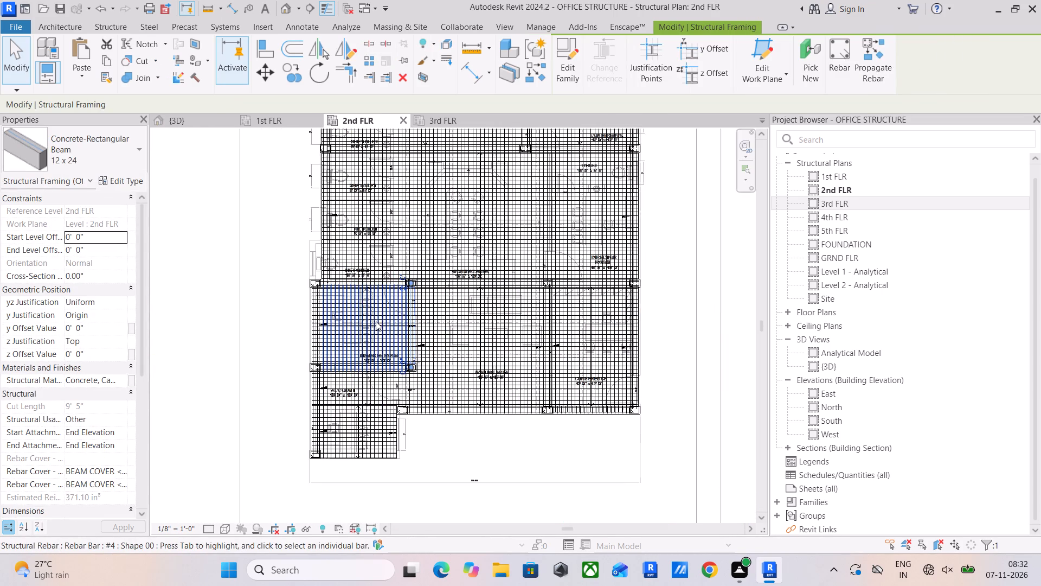
pyautogui.moveTo(358, 407); pyautogui.dragTo(361, 473, button='middle')
pyautogui.scroll(4, 513, 203)
pyautogui.moveTo(565, 203); pyautogui.dragTo(521, 361, button='middle')
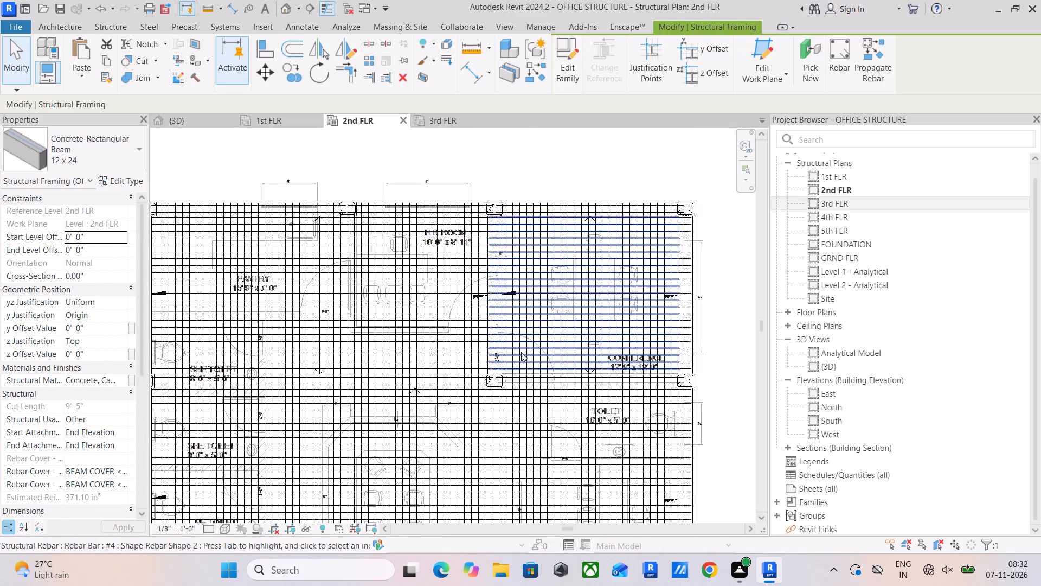
pyautogui.scroll(5, 513, 320)
pyautogui.scroll(-7, 466, 376)
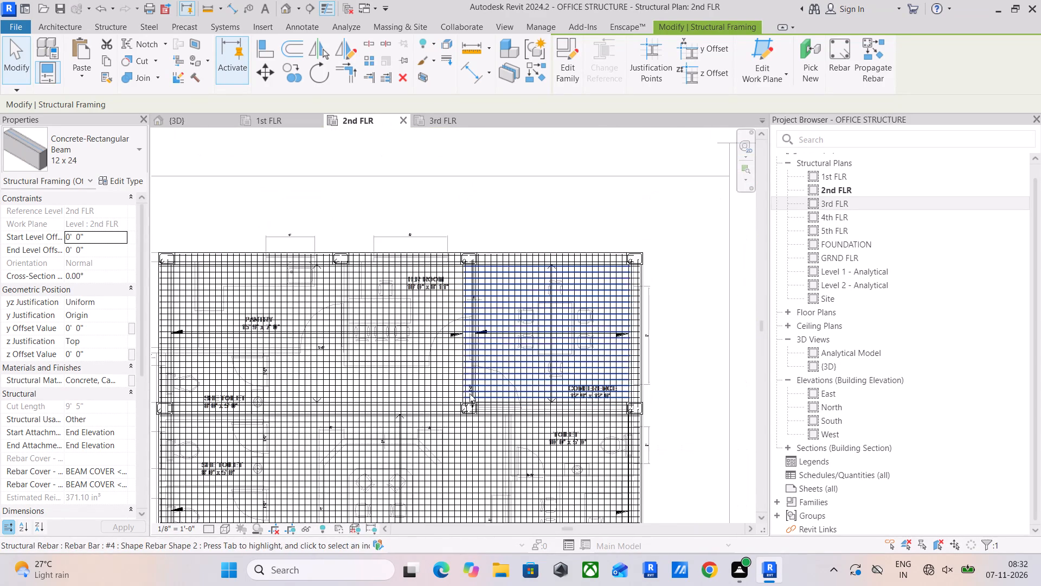
pyautogui.scroll(-2, 470, 393)
pyautogui.moveTo(485, 386); pyautogui.dragTo(529, 286, button='middle')
pyautogui.moveTo(461, 299); pyautogui.dragTo(477, 238, button='middle')
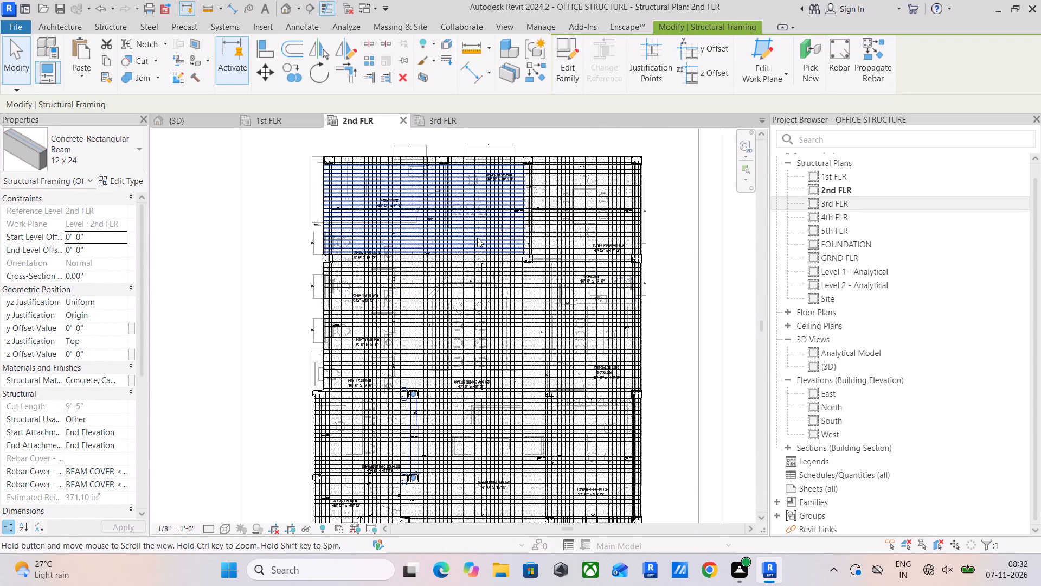
pyautogui.moveTo(477, 238); pyautogui.dragTo(477, 238, button='middle')
# On the 3rd FLR plan, create a 6" Foundation Slab with a 23' 9" x 11' 2" rectangular boundary along the northwest bay's inner beam faces.
pyautogui.click(453, 120)
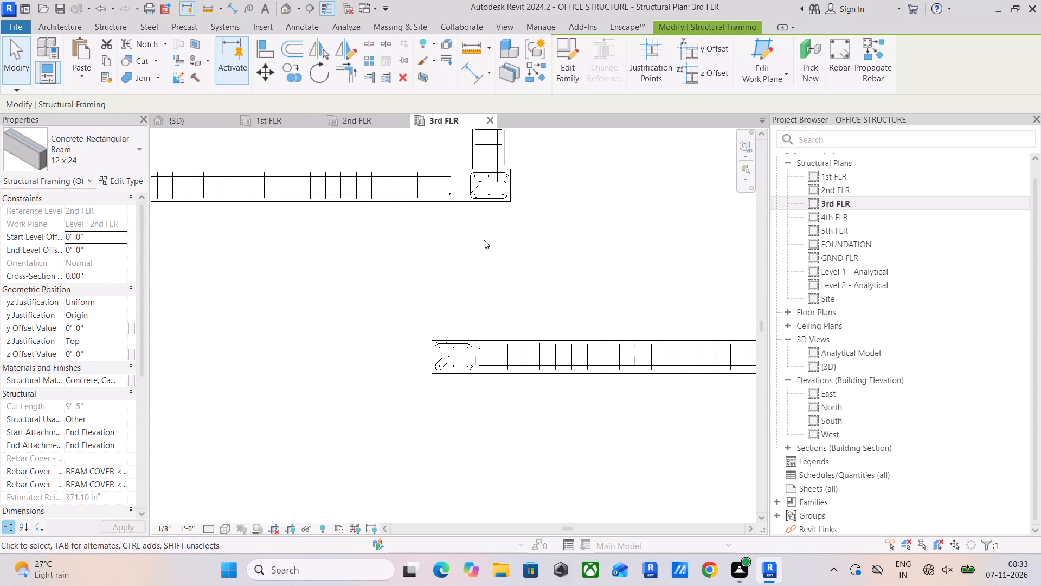
pyautogui.scroll(-4, 484, 240)
pyautogui.moveTo(485, 246); pyautogui.dragTo(468, 400, button='middle')
pyautogui.scroll(-2, 486, 347)
pyautogui.moveTo(498, 329); pyautogui.dragTo(488, 425, button='middle')
pyautogui.scroll(-4, 506, 368)
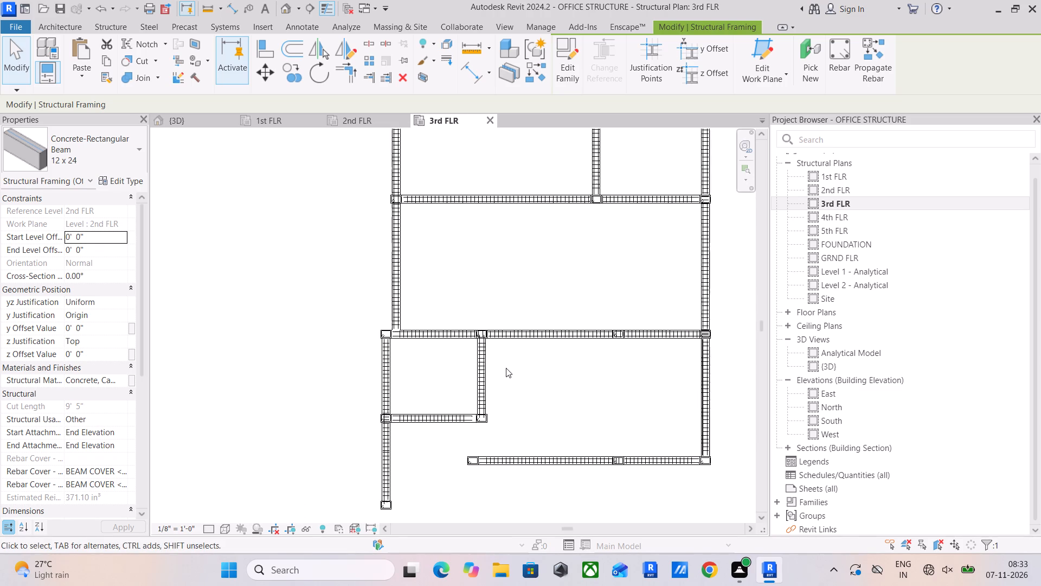
pyautogui.scroll(-3, 508, 365)
pyautogui.moveTo(514, 369); pyautogui.dragTo(465, 428, button='middle')
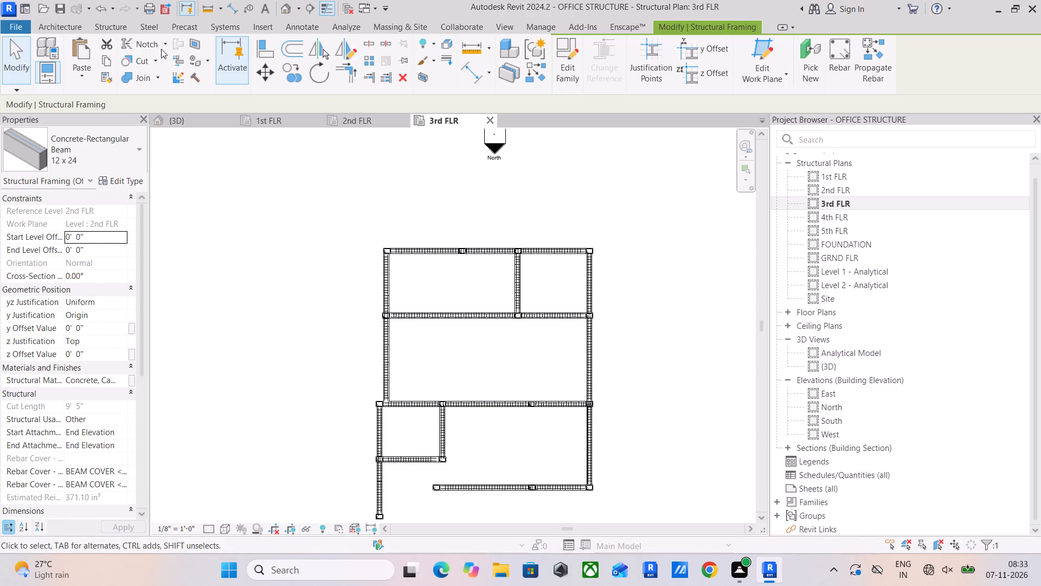
pyautogui.click(74, 29)
pyautogui.click(113, 28)
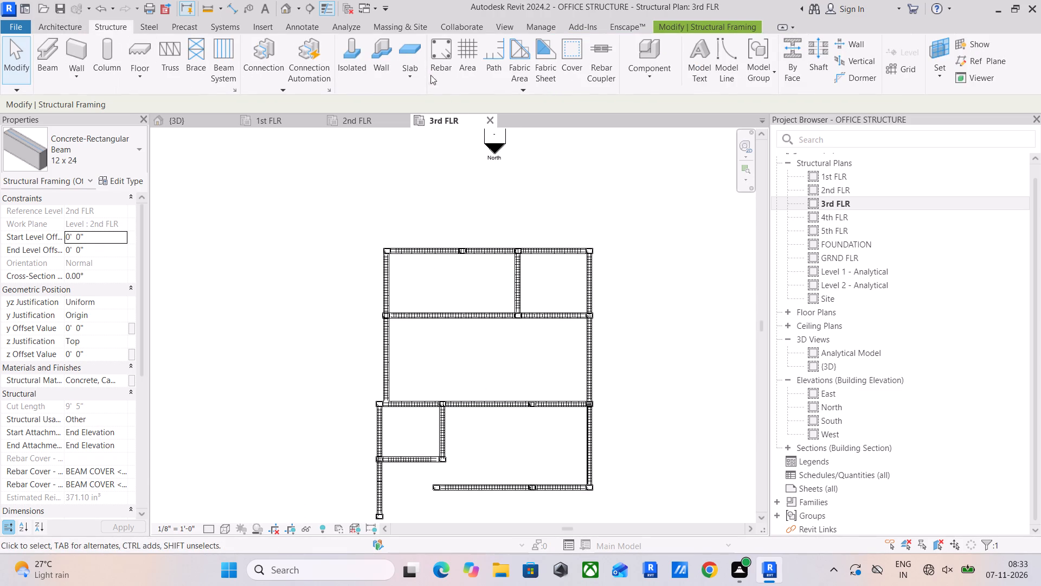
pyautogui.click(408, 53)
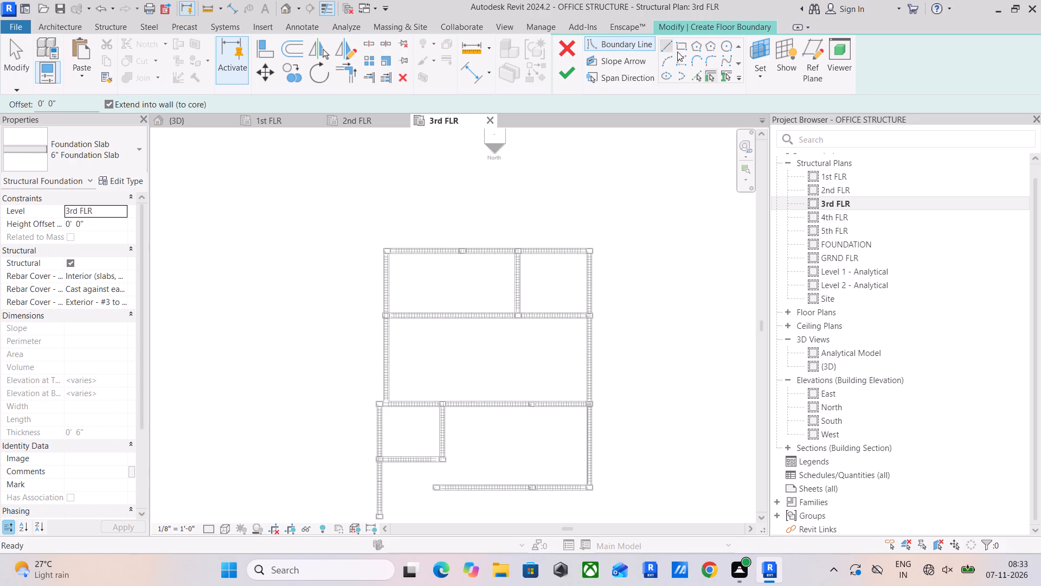
pyautogui.click(676, 43)
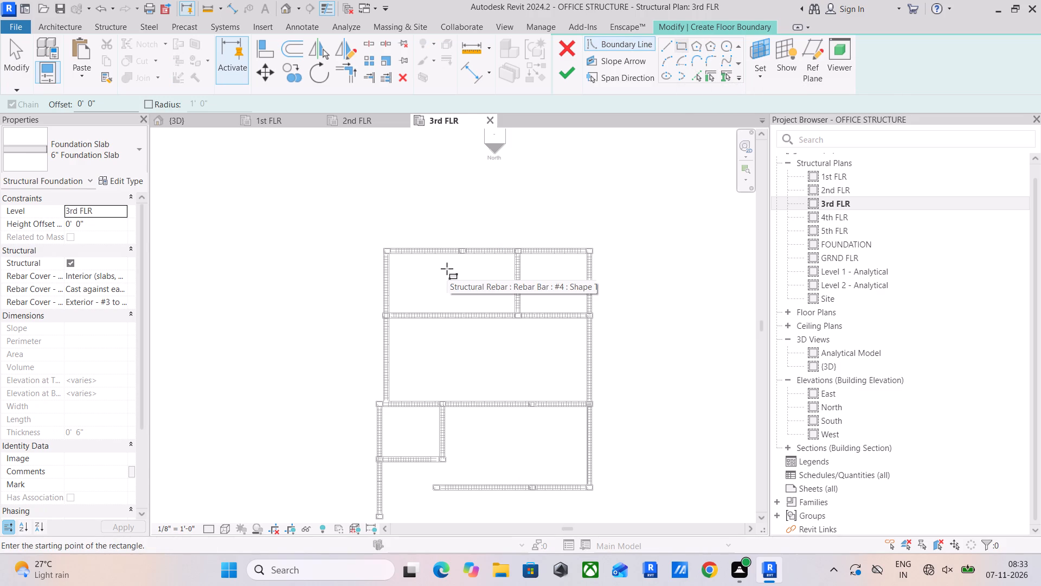
pyautogui.scroll(10, 393, 260)
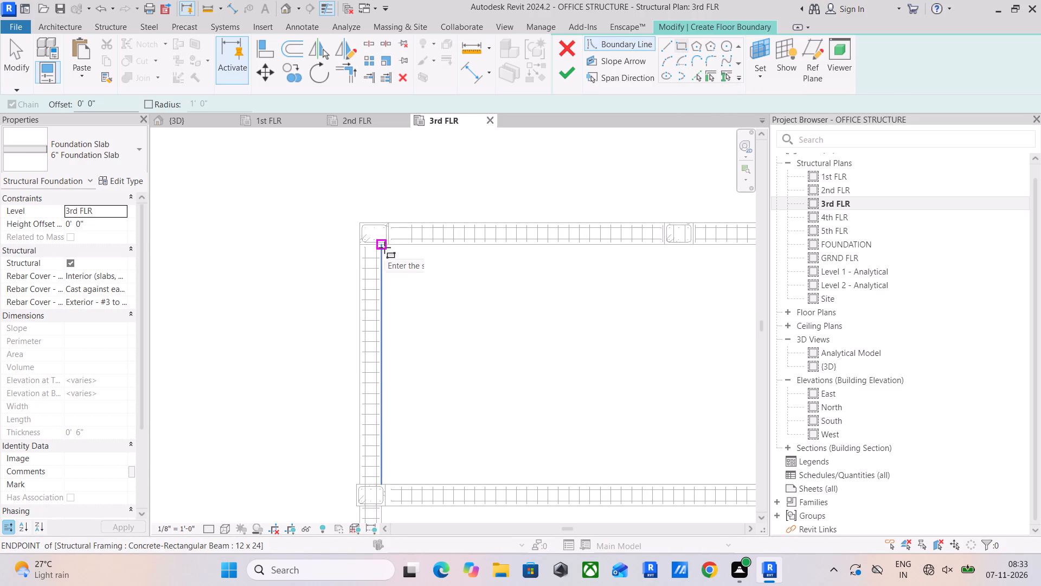
pyautogui.click(384, 247)
pyautogui.scroll(-4, 547, 363)
pyautogui.moveTo(568, 359); pyautogui.dragTo(402, 278, button='middle')
pyautogui.scroll(5, 544, 342)
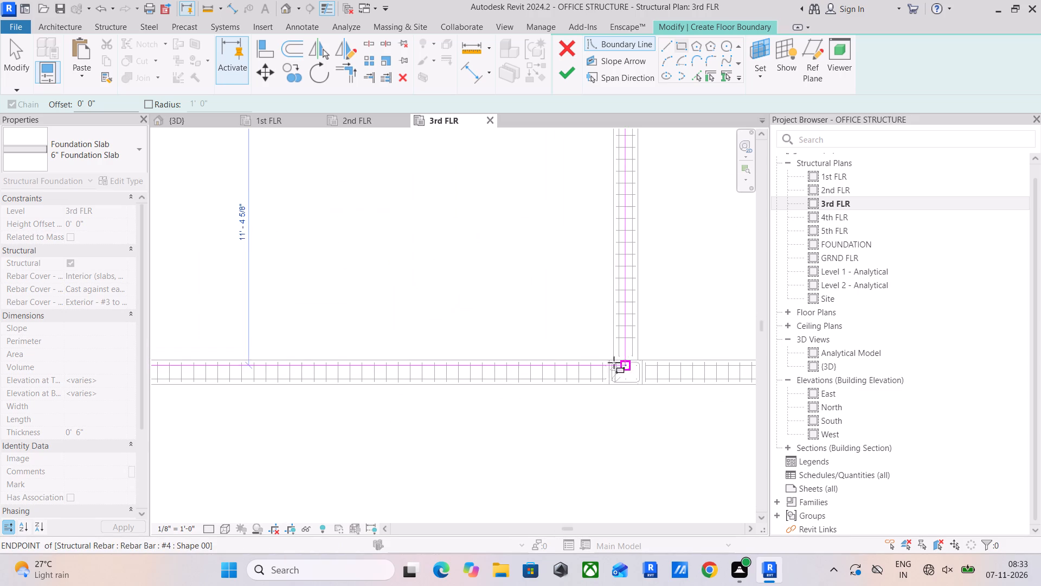
pyautogui.scroll(6, 616, 354)
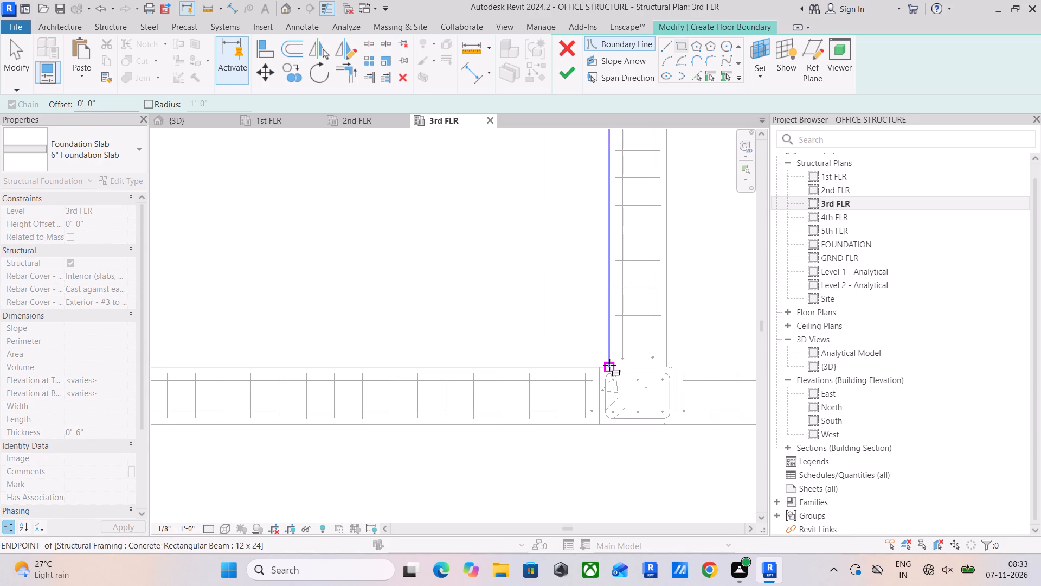
pyautogui.click(609, 365)
pyautogui.scroll(-5, 524, 248)
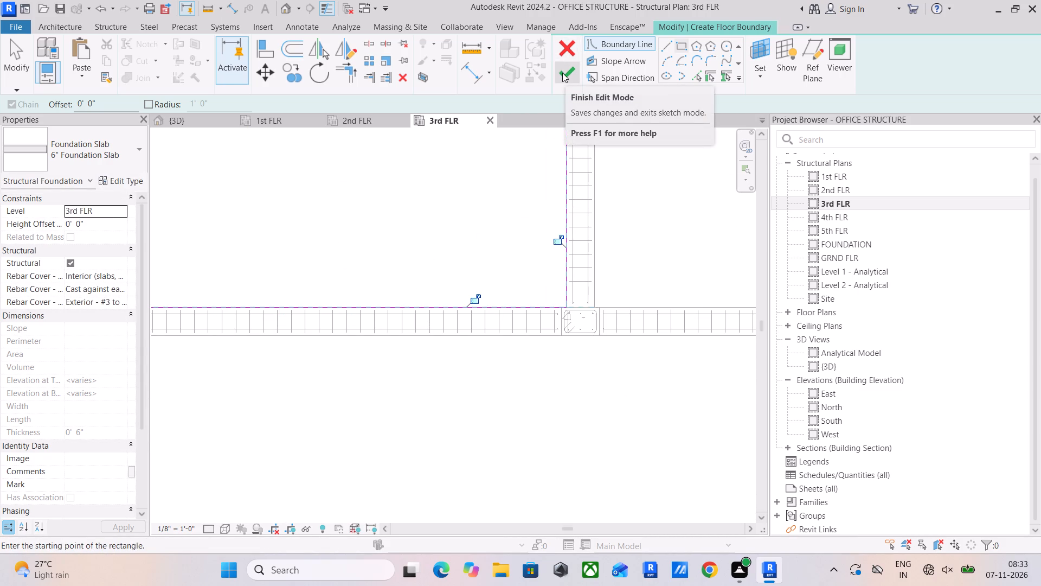
pyautogui.click(562, 73)
pyautogui.click(107, 27)
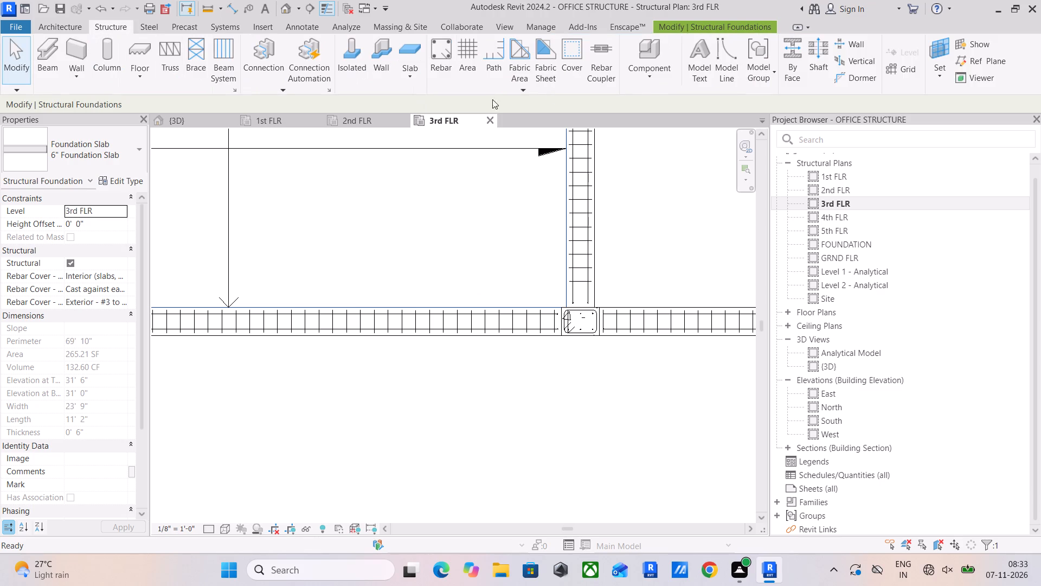
# Assign the SLAB COVER <0' - 1"> rebar cover setting to the northwest bay's slab on the 3rd FLR plan.
pyautogui.click(568, 52)
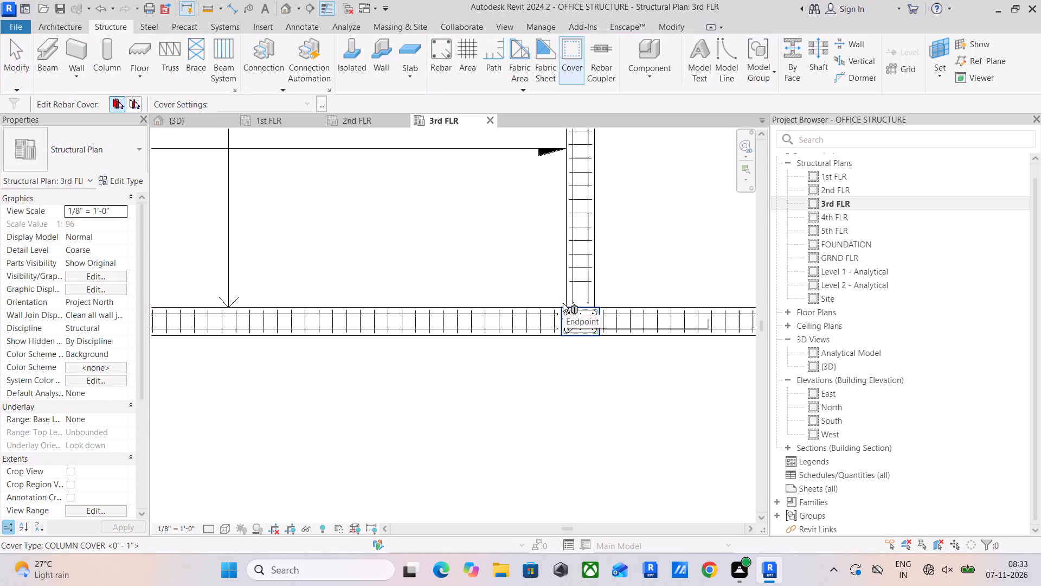
pyautogui.scroll(5, 563, 303)
pyautogui.click(567, 300)
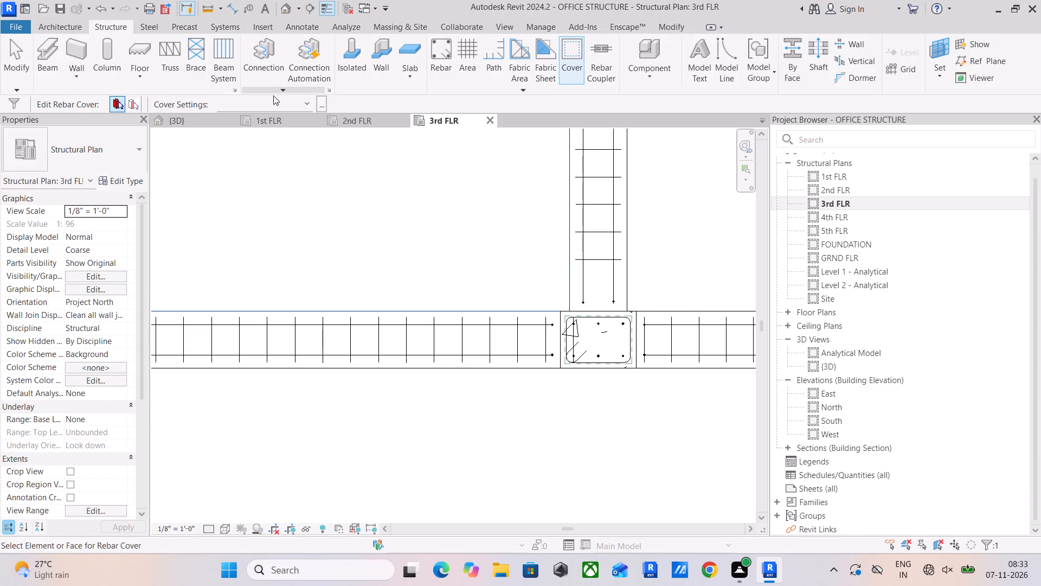
pyautogui.click(305, 103)
pyautogui.click(248, 237)
# Create a 6" Foundation Slab with a 12' 6" x 11' 2" rectangular boundary along the northeast bay's inner beam faces.
pyautogui.scroll(-3, 462, 227)
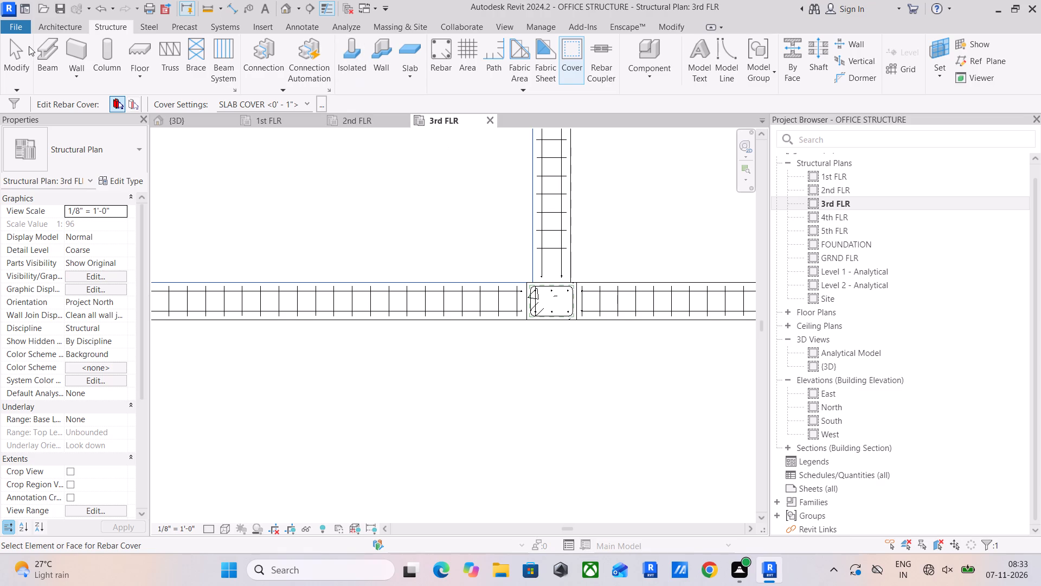
pyautogui.click(414, 47)
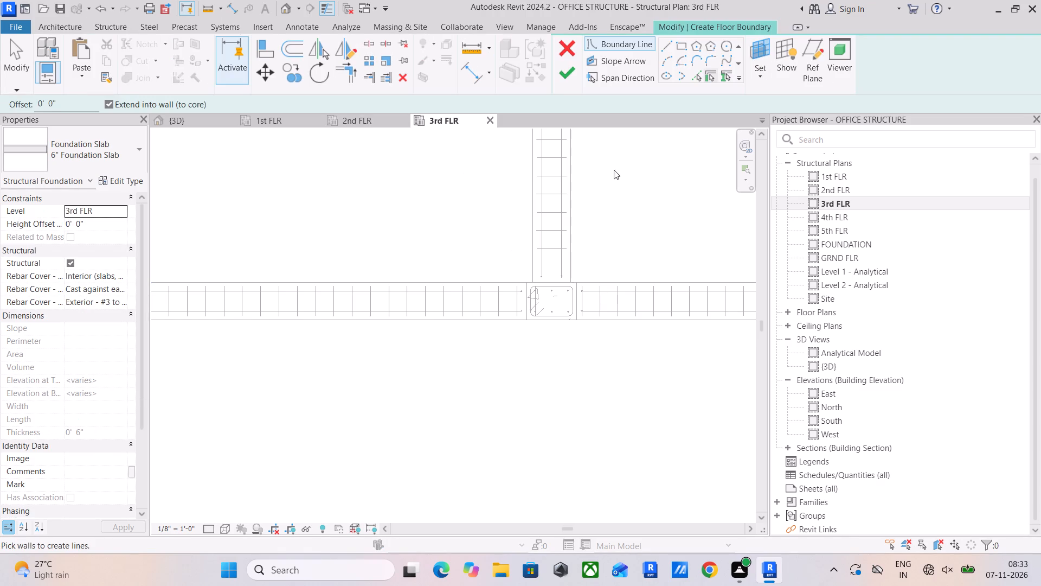
pyautogui.click(686, 43)
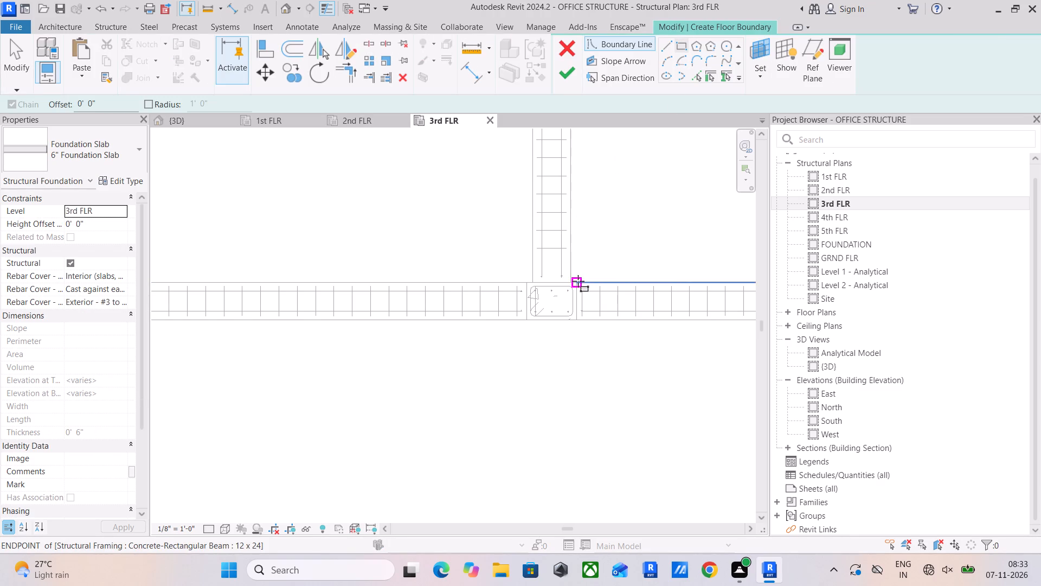
pyautogui.moveTo(570, 282); pyautogui.dragTo(576, 277)
pyautogui.scroll(-5, 624, 211)
pyautogui.moveTo(644, 209); pyautogui.dragTo(306, 463, button='middle')
pyautogui.scroll(5, 462, 306)
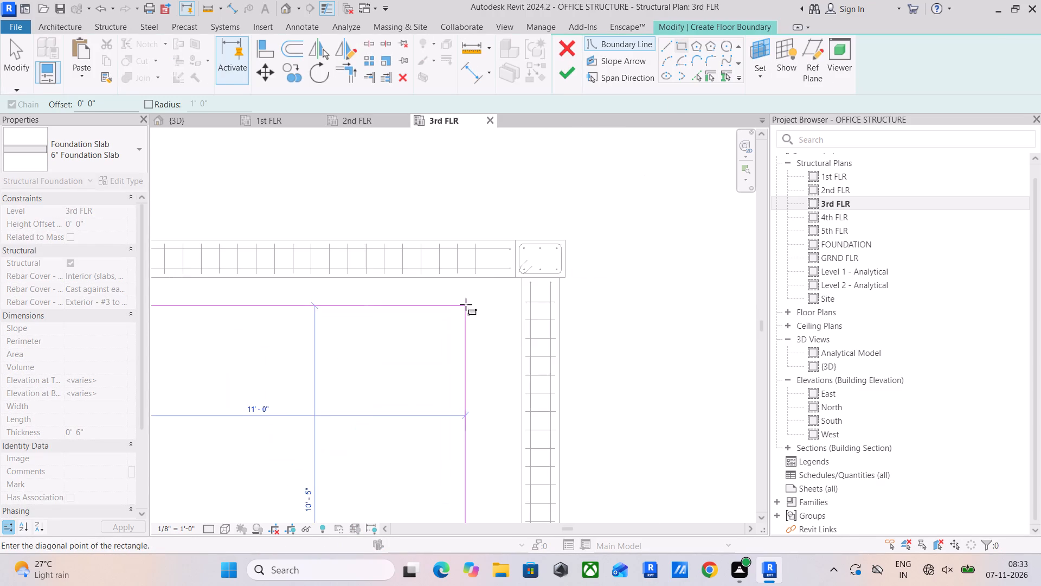
pyautogui.scroll(4, 539, 272)
pyautogui.click(509, 284)
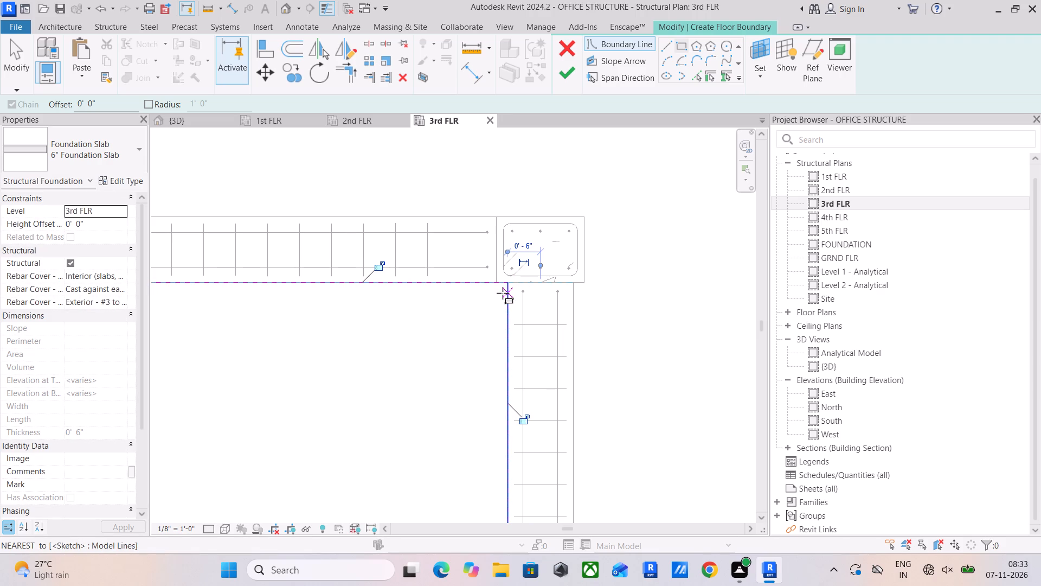
pyautogui.click(570, 71)
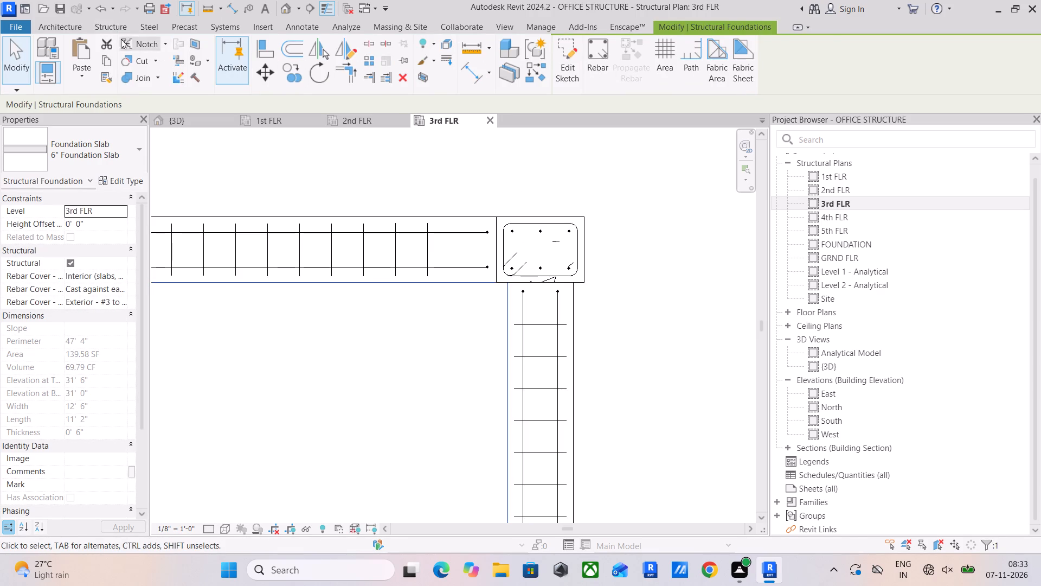
# Assign the SLAB COVER <0' - 1"> rebar cover setting to the northeast bay's slab.
pyautogui.click(119, 32)
pyautogui.click(566, 61)
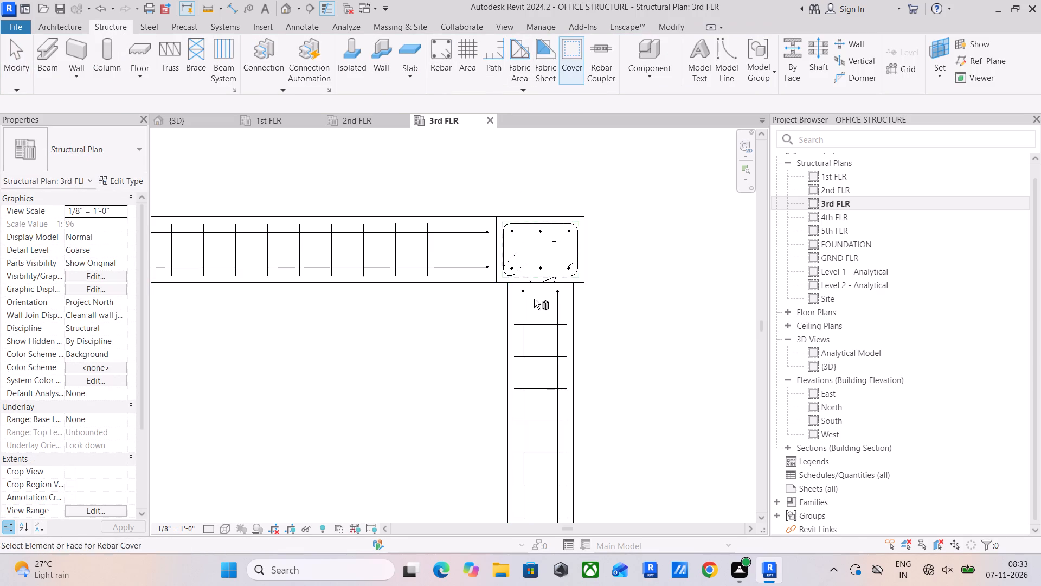
pyautogui.scroll(-4, 518, 311)
pyautogui.moveTo(499, 319); pyautogui.dragTo(553, 128, button='middle')
pyautogui.scroll(-6, 567, 250)
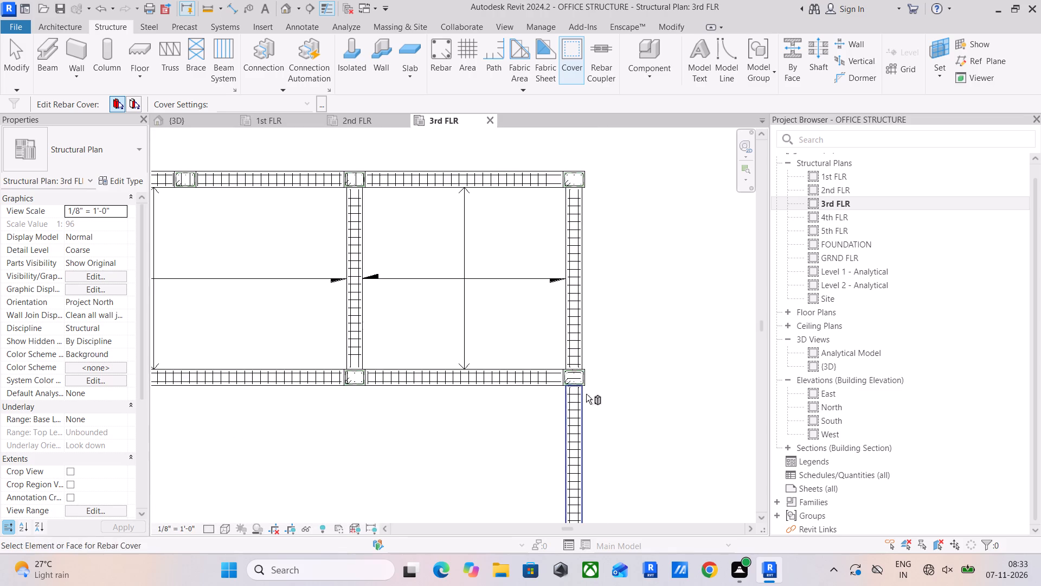
pyautogui.scroll(11, 566, 373)
pyautogui.click(568, 353)
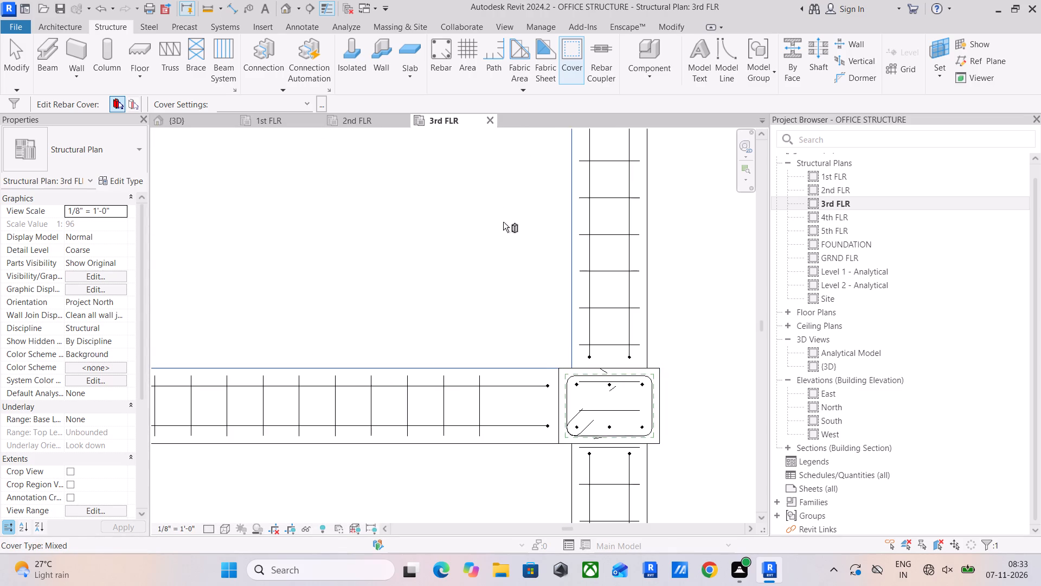
pyautogui.click(297, 100)
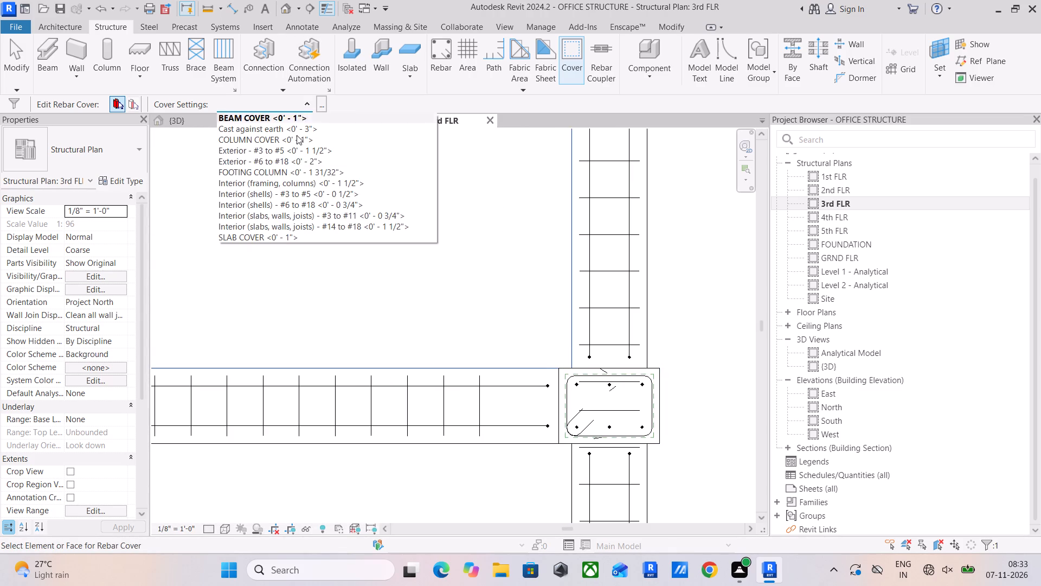
pyautogui.click(282, 238)
# Create a 6" Foundation Slab with a 37' 3" x 15' 8" rectangular boundary in the wide middle bay south of the two northern slabs.
pyautogui.scroll(-10, 282, 238)
pyautogui.moveTo(302, 241); pyautogui.dragTo(387, 223, button='middle')
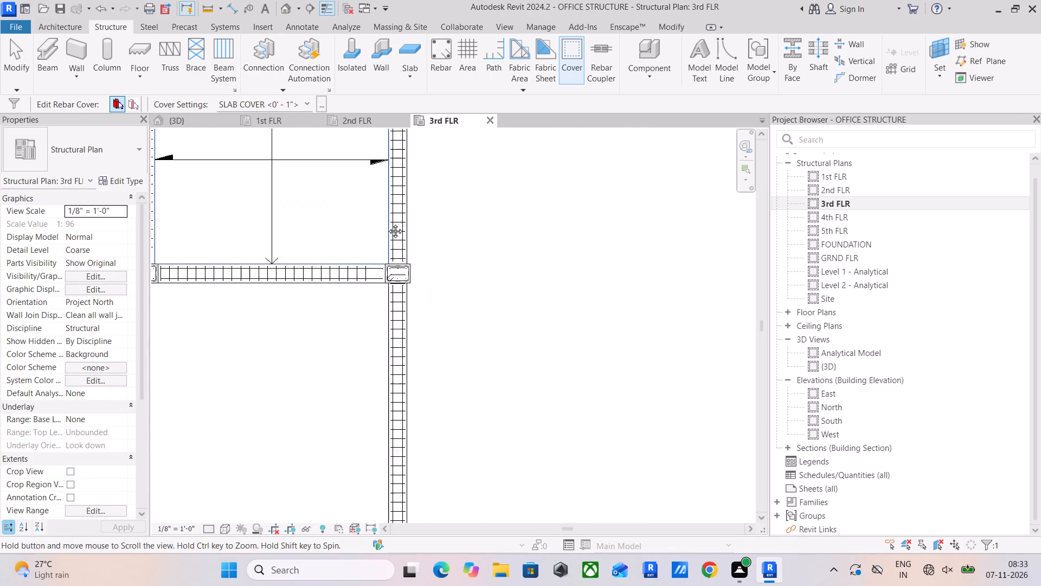
pyautogui.moveTo(387, 223); pyautogui.dragTo(426, 205, button='middle')
pyautogui.click(412, 49)
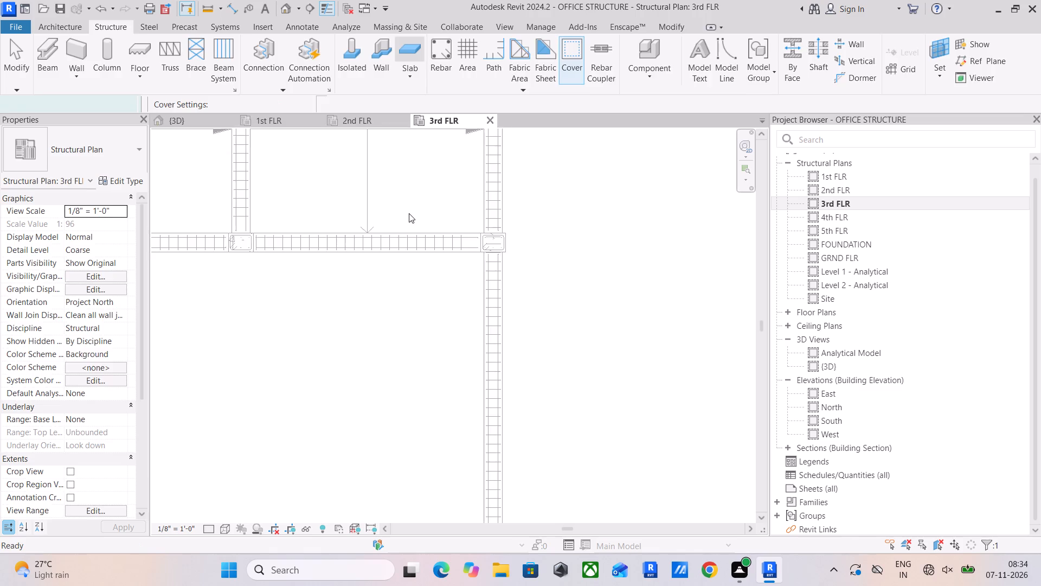
pyautogui.scroll(-2, 409, 213)
pyautogui.click(678, 45)
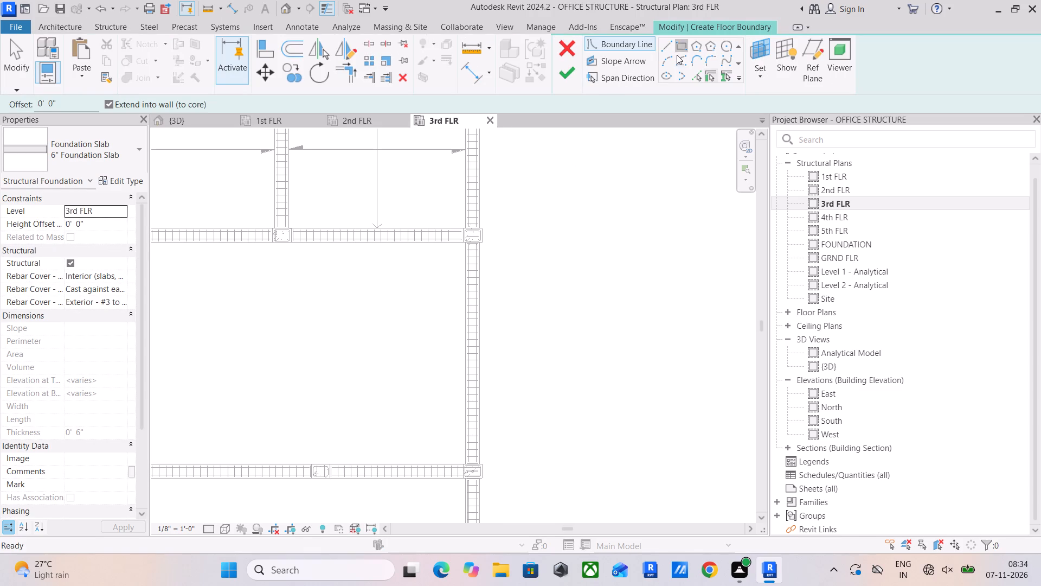
pyautogui.scroll(4, 432, 268)
pyautogui.scroll(4, 486, 207)
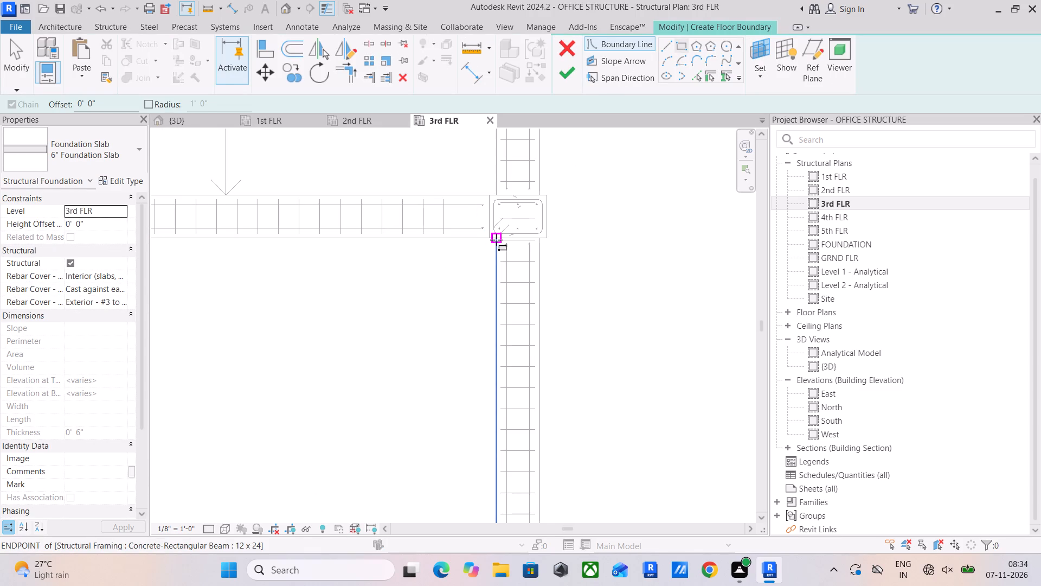
pyautogui.click(496, 240)
pyautogui.scroll(-5, 266, 341)
pyautogui.moveTo(266, 341); pyautogui.dragTo(602, 258, button='middle')
pyautogui.scroll(-9, 566, 275)
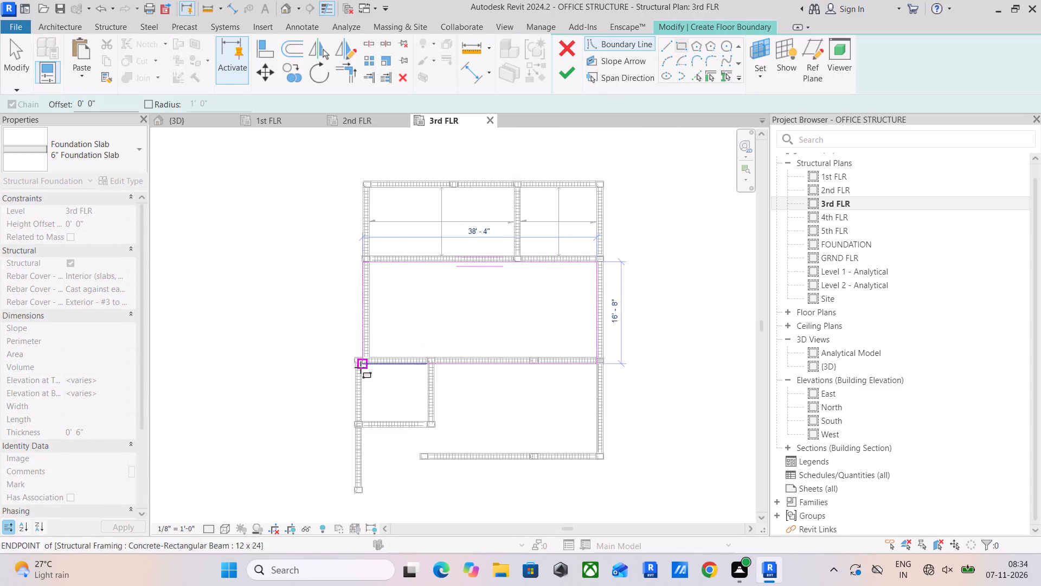
pyautogui.scroll(17, 357, 355)
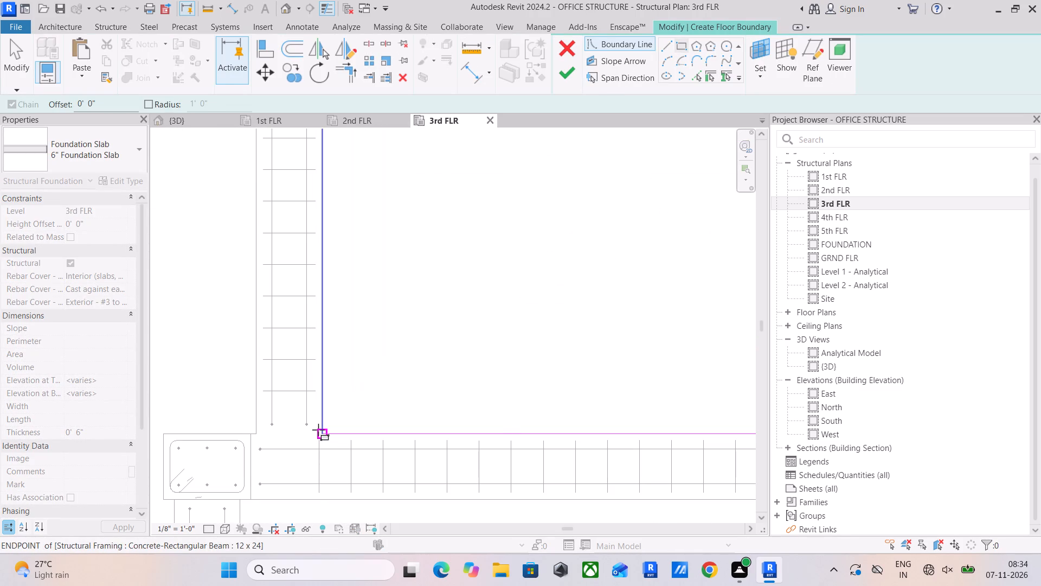
pyautogui.click(318, 430)
pyautogui.click(570, 79)
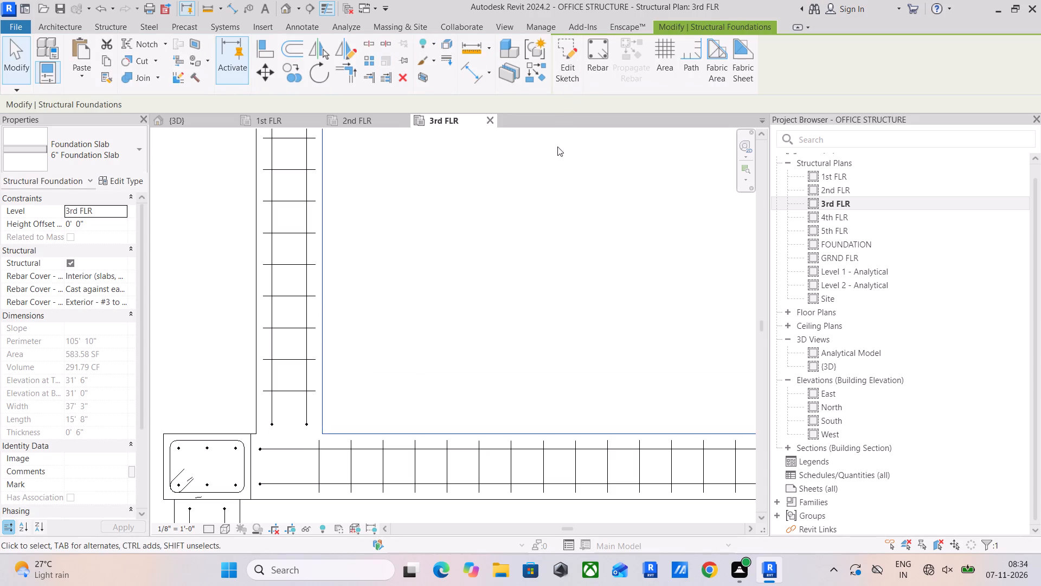
# Assign the SLAB COVER <0' - 1"> rebar cover setting to the wide middle bay's slab.
pyautogui.click(120, 28)
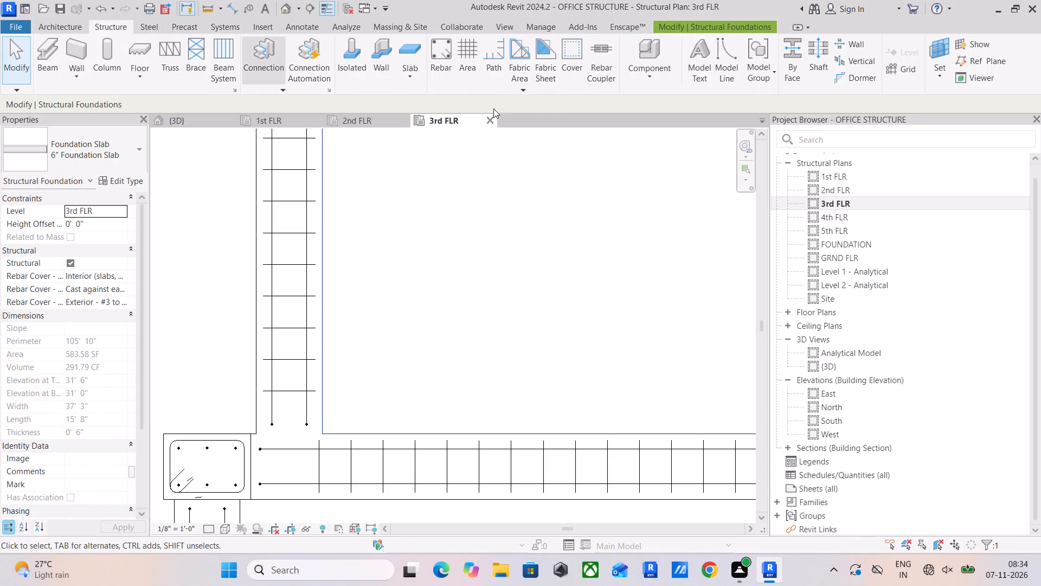
pyautogui.click(573, 59)
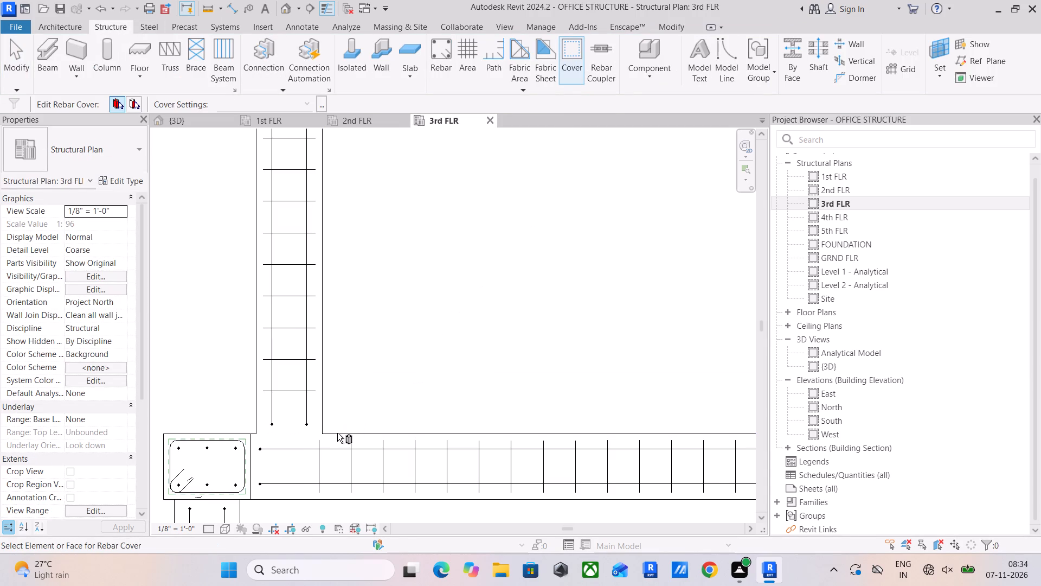
pyautogui.scroll(-10, 492, 349)
pyautogui.moveTo(672, 352); pyautogui.dragTo(382, 365, button='middle')
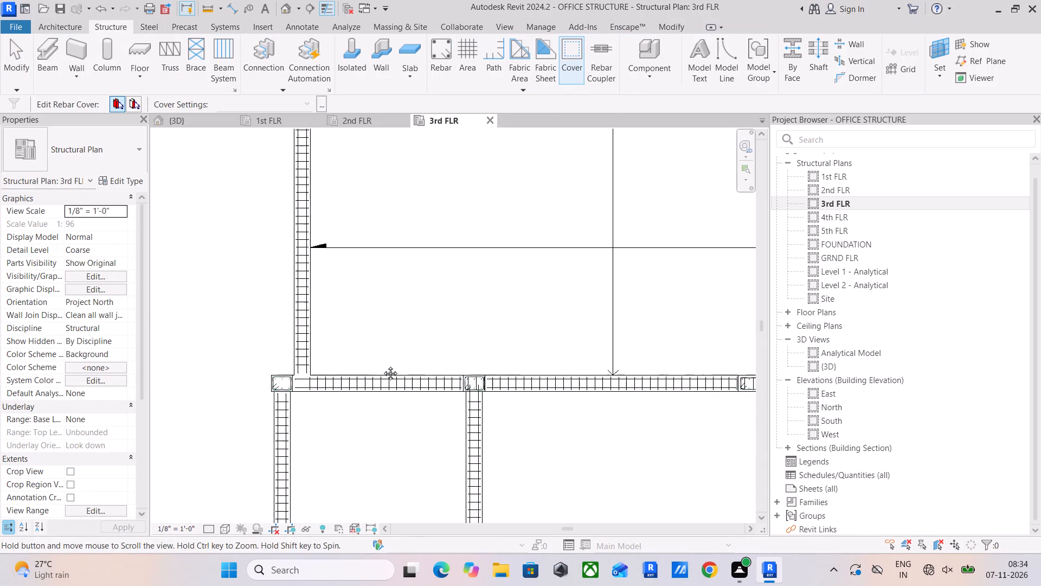
pyautogui.moveTo(382, 365); pyautogui.dragTo(236, 393, button='middle')
pyautogui.scroll(6, 712, 389)
pyautogui.scroll(5, 629, 448)
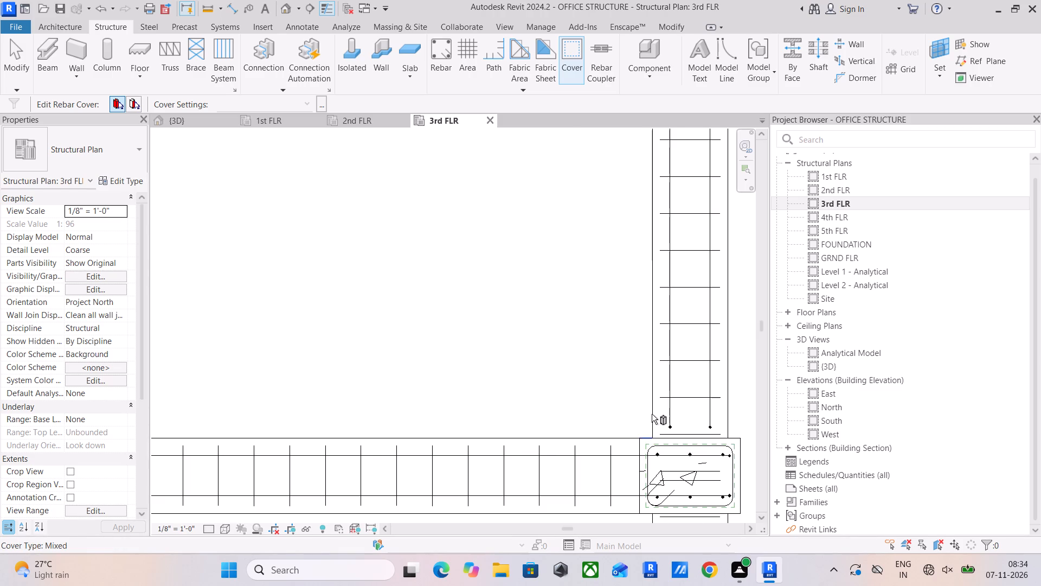
pyautogui.click(652, 414)
pyautogui.click(303, 101)
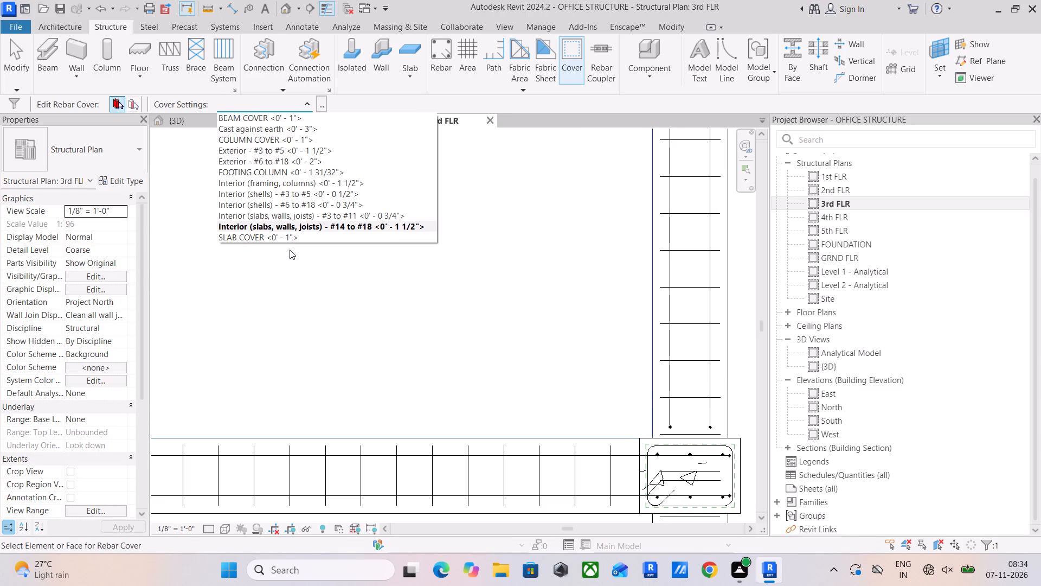
pyautogui.click(290, 241)
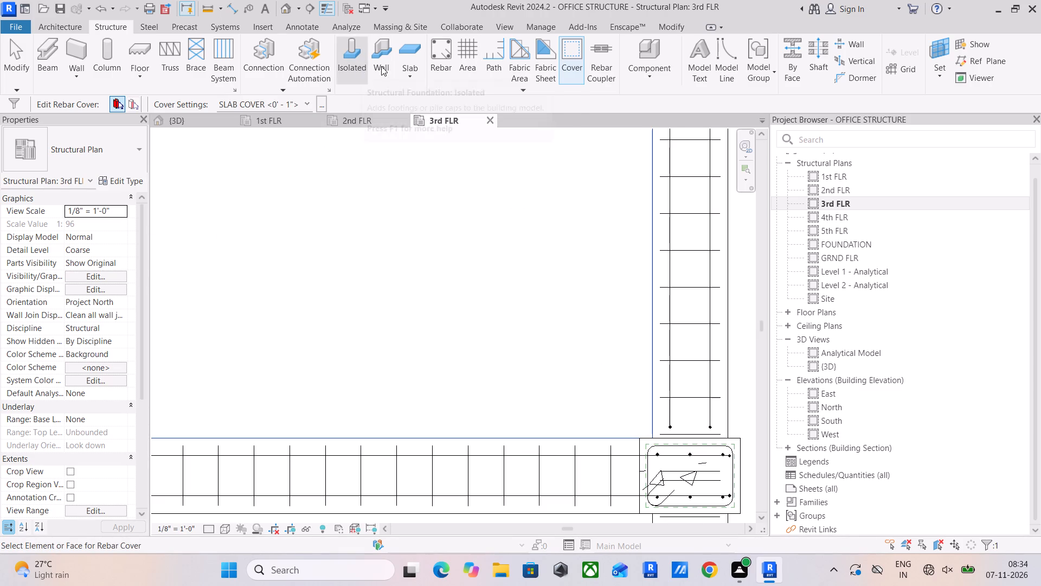
# Create a 6" Foundation Slab with a 26' 8" x 14' 8" rectangular boundary in the southeast bay, from its southeast column to the interior beam.
pyautogui.click(417, 54)
pyautogui.scroll(-10, 442, 265)
pyautogui.scroll(-5, 493, 288)
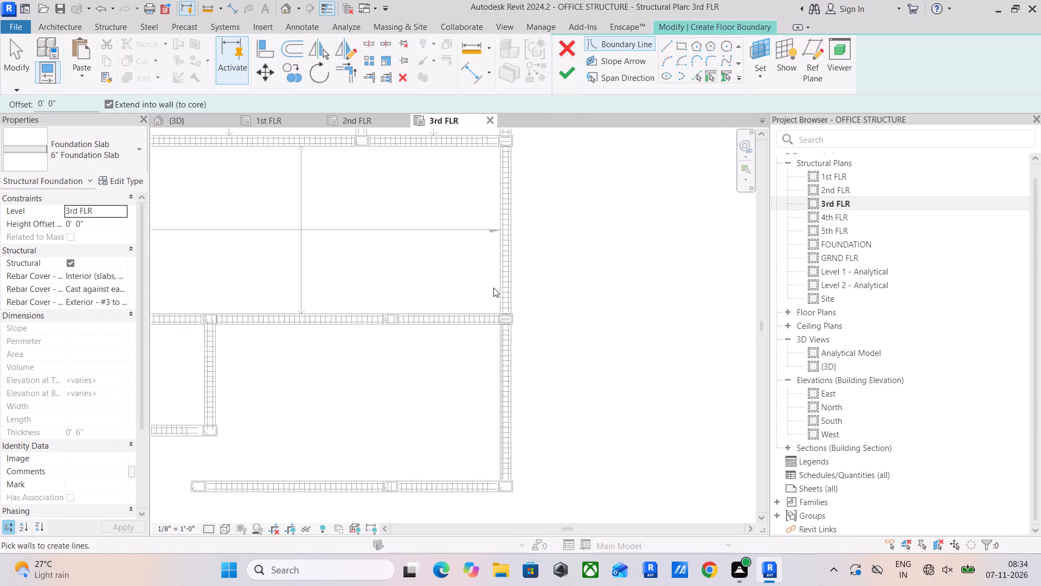
pyautogui.scroll(-1, 493, 288)
pyautogui.moveTo(493, 288); pyautogui.dragTo(541, 260, button='middle')
pyautogui.click(683, 48)
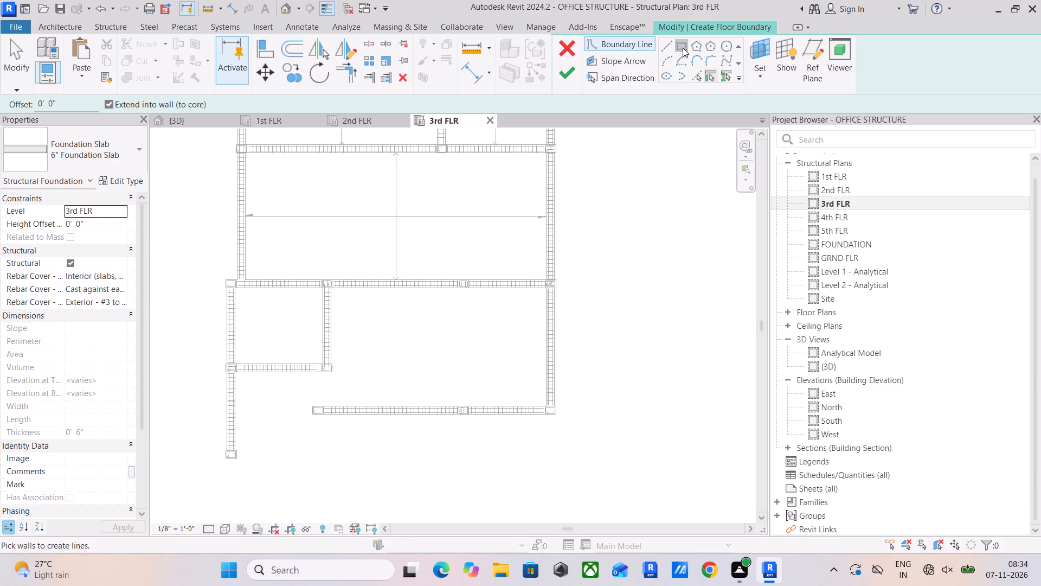
pyautogui.scroll(4, 554, 268)
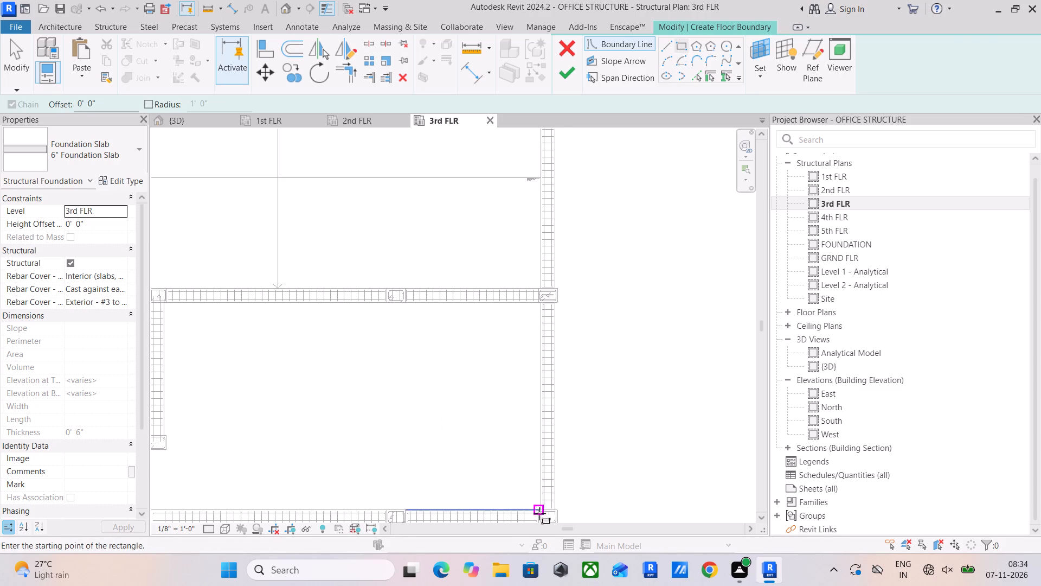
pyautogui.scroll(6, 539, 512)
pyautogui.moveTo(538, 500); pyautogui.dragTo(541, 342, button='middle')
pyautogui.scroll(6, 530, 351)
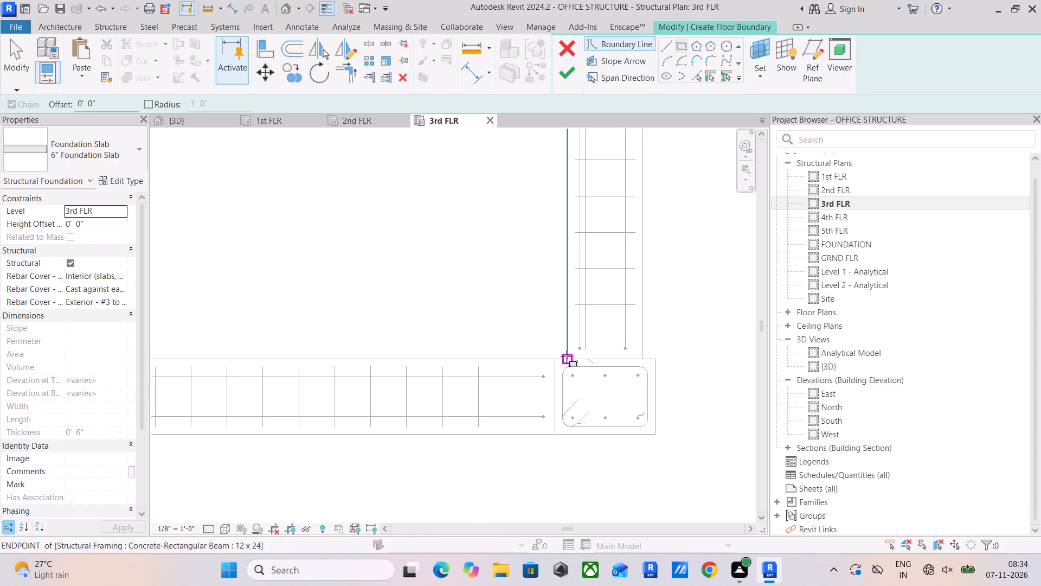
pyautogui.click(567, 356)
pyautogui.scroll(-11, 414, 225)
pyautogui.moveTo(412, 235); pyautogui.dragTo(808, 448, button='middle')
pyautogui.scroll(14, 428, 224)
pyautogui.click(389, 207)
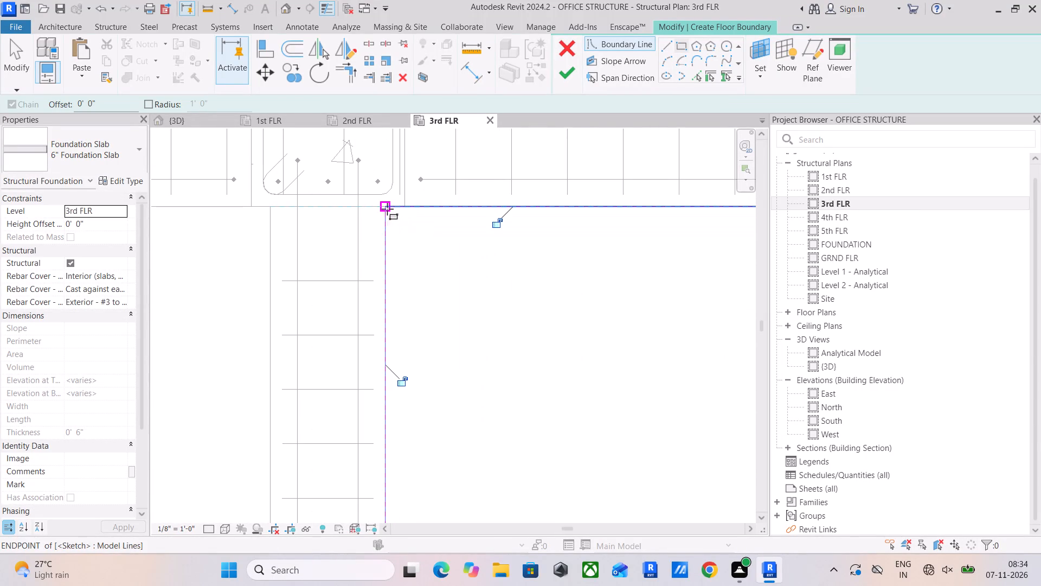
pyautogui.click(567, 71)
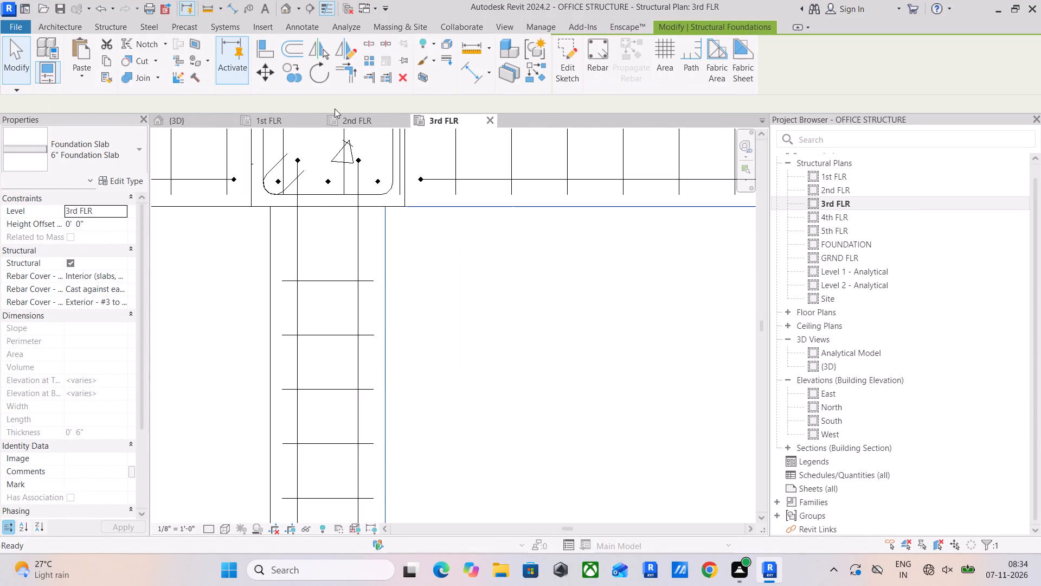
# Assign the SLAB COVER <0' - 1"> rebar cover setting to the southeast bay's slab.
pyautogui.click(106, 24)
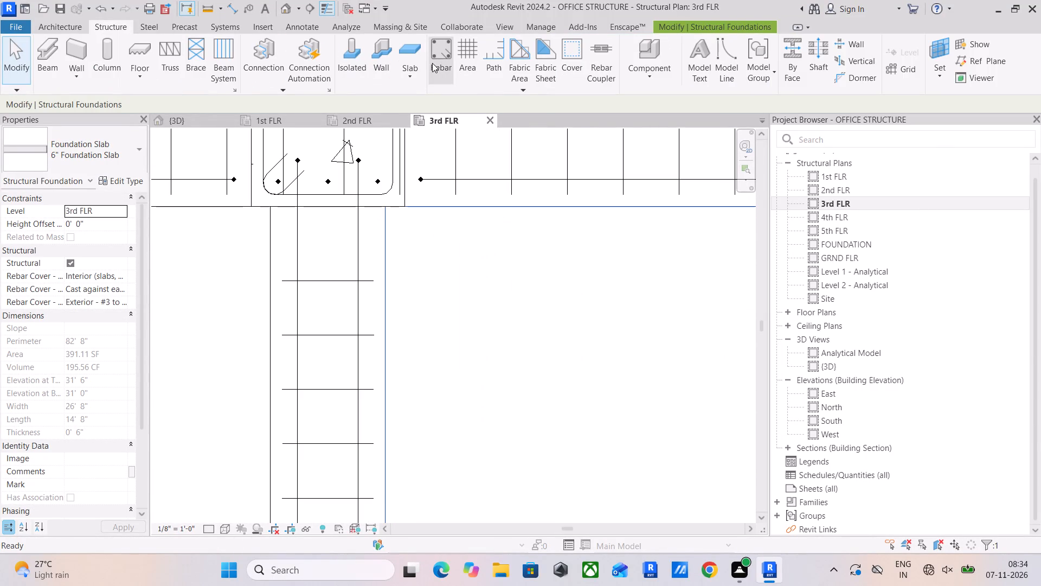
pyautogui.click(569, 52)
pyautogui.scroll(-6, 509, 267)
pyautogui.moveTo(507, 269); pyautogui.dragTo(548, 76, button='middle')
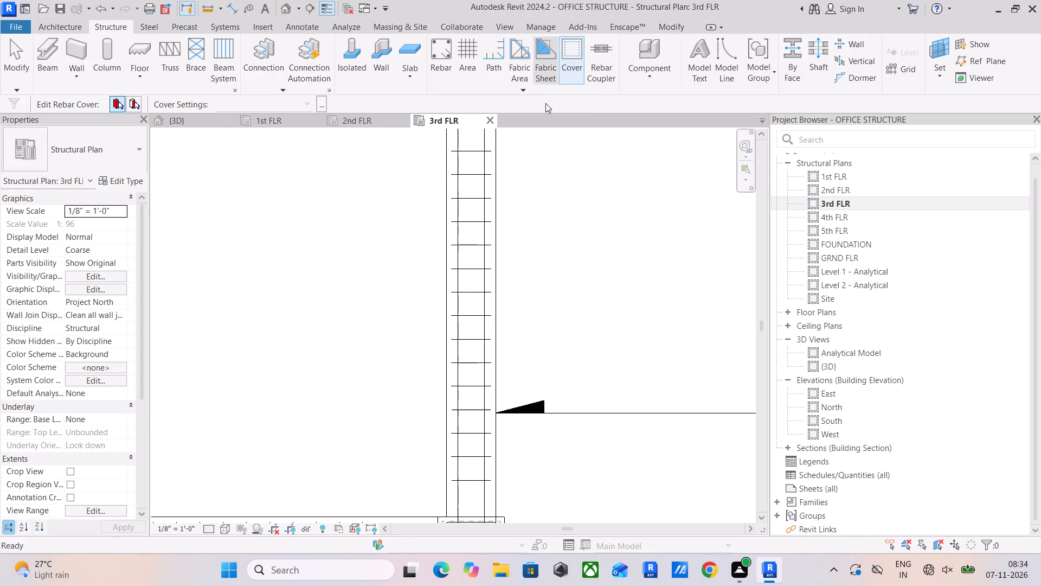
pyautogui.scroll(-10, 536, 323)
pyautogui.moveTo(537, 340); pyautogui.dragTo(551, 245, button='middle')
pyautogui.click(537, 326)
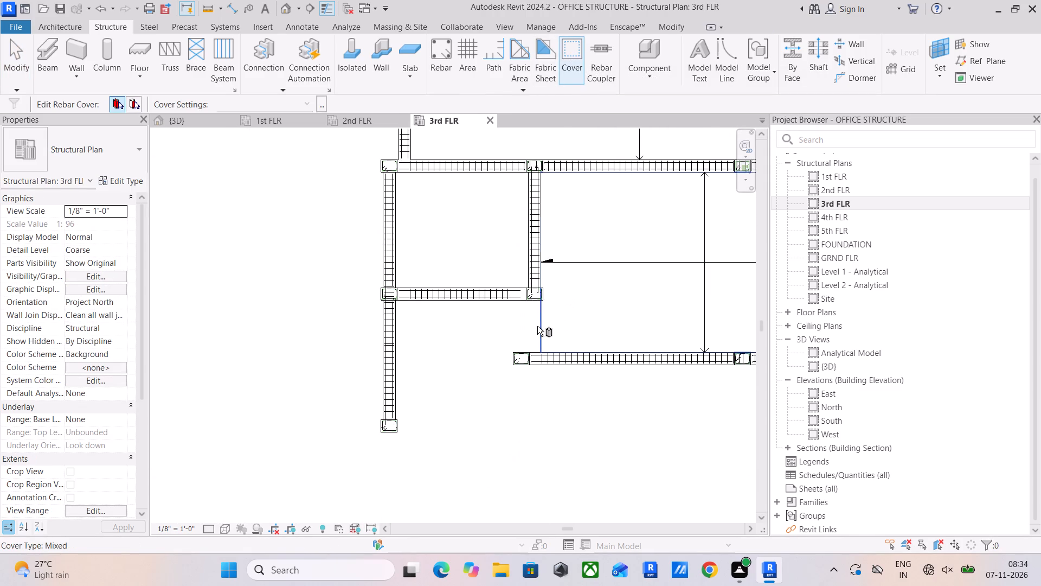
pyautogui.click(311, 99)
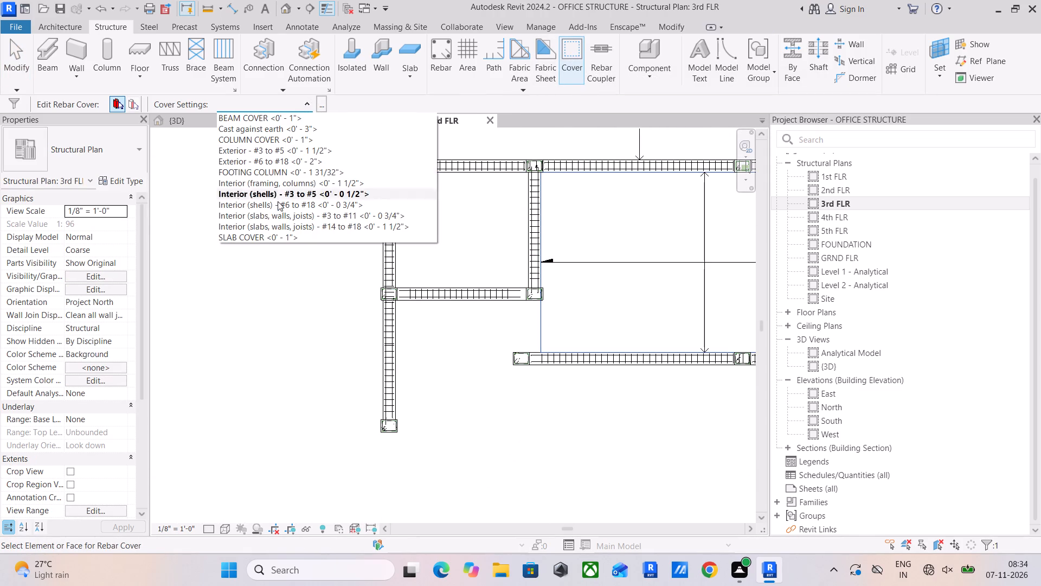
pyautogui.click(258, 234)
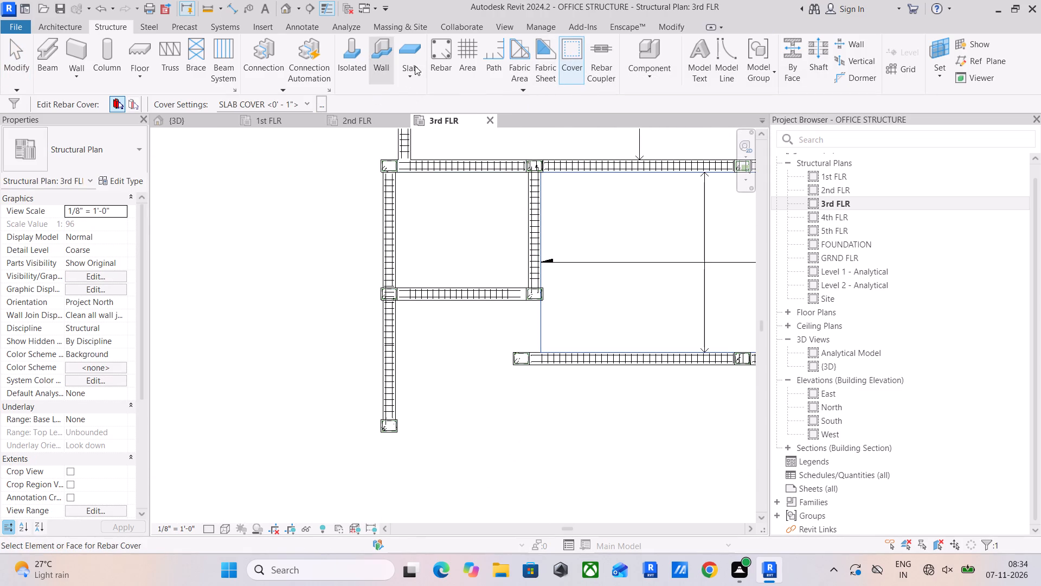
# Sketch a rectangular 6" Foundation Slab boundary in the small bay directly west of the southeast slab, between its surrounding beams.
pyautogui.click(409, 55)
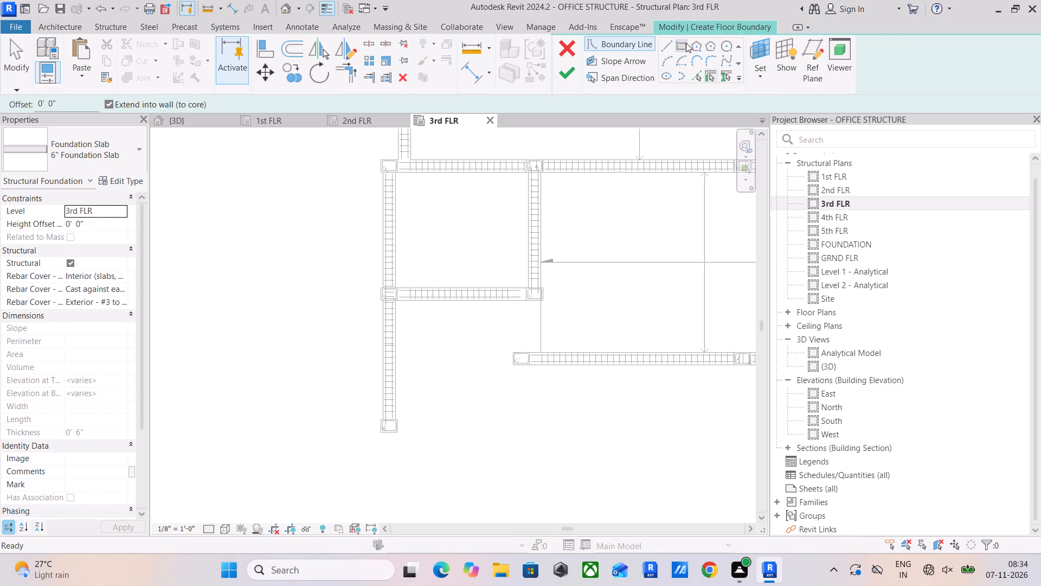
pyautogui.click(686, 43)
pyautogui.scroll(2, 402, 167)
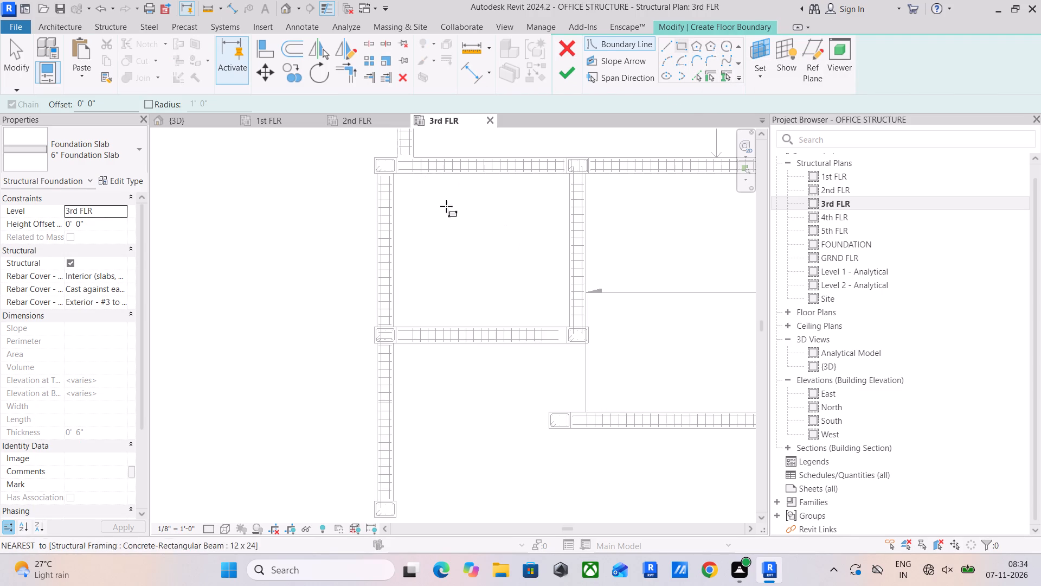
pyautogui.scroll(9, 573, 314)
pyautogui.click(558, 354)
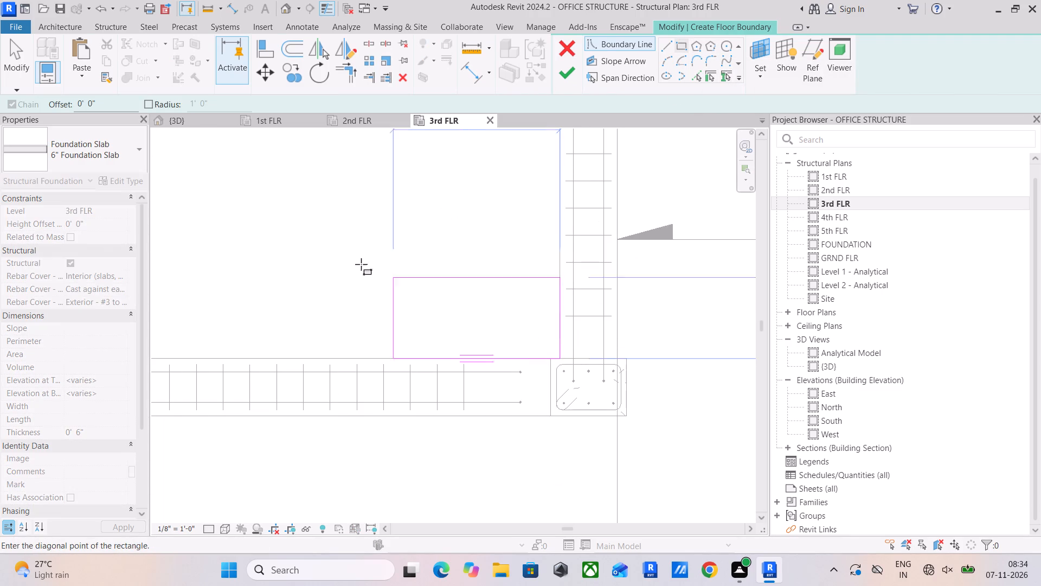
pyautogui.scroll(-5, 342, 258)
pyautogui.moveTo(341, 258); pyautogui.dragTo(589, 404, button='middle')
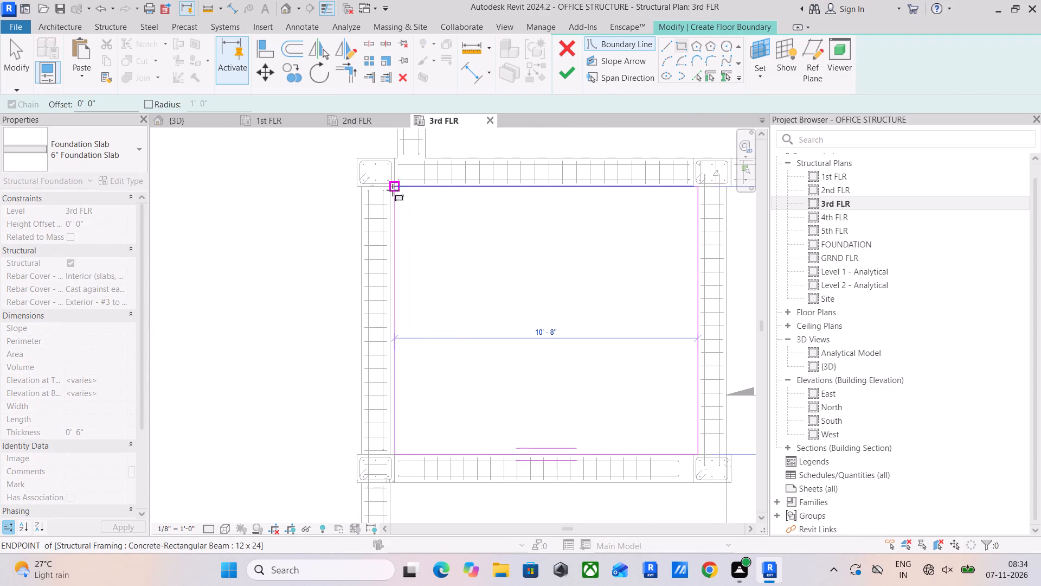
pyautogui.scroll(10, 390, 190)
pyautogui.click(390, 184)
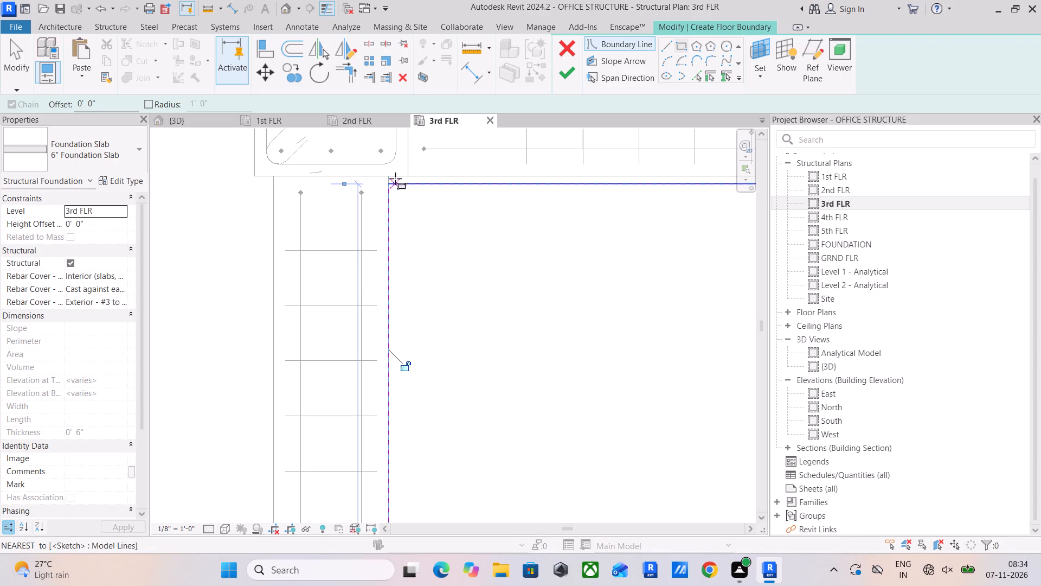
pyautogui.press('Escape')
pyautogui.press('Escape')
# Move the boundary's north edge to the beam's south face and finish the 10' 10" x 9' 5" slab.
pyautogui.click(431, 185)
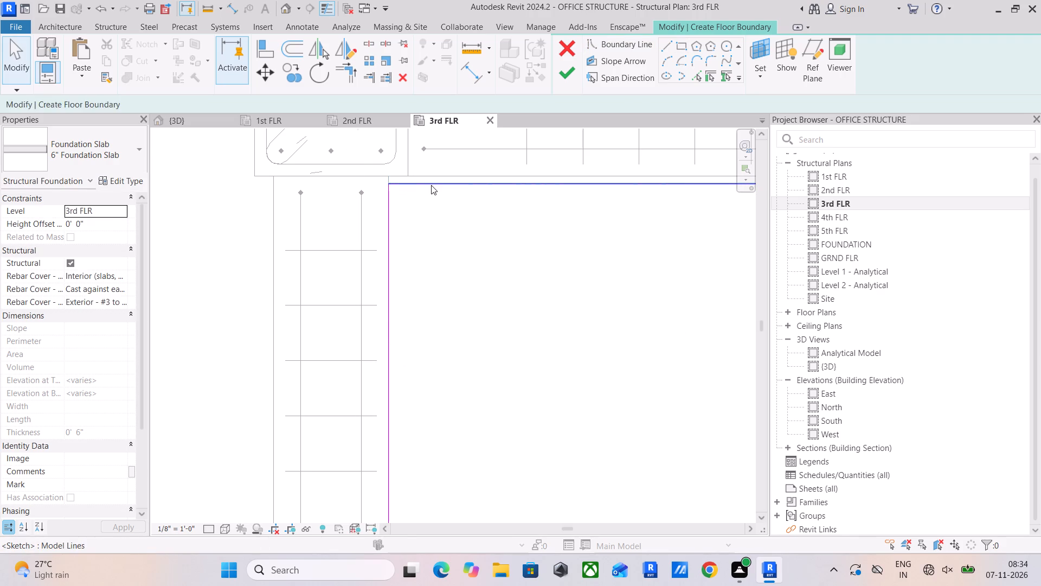
pyautogui.moveTo(437, 185); pyautogui.dragTo(436, 161)
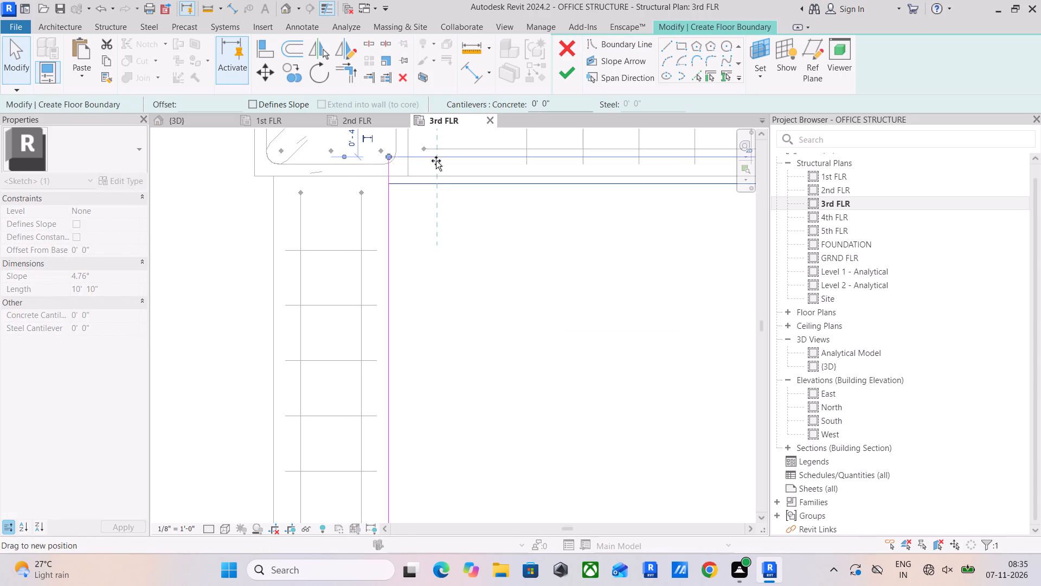
pyautogui.moveTo(436, 161); pyautogui.dragTo(438, 174)
pyautogui.scroll(-11, 511, 282)
pyautogui.moveTo(566, 320); pyautogui.dragTo(430, 259, button='middle')
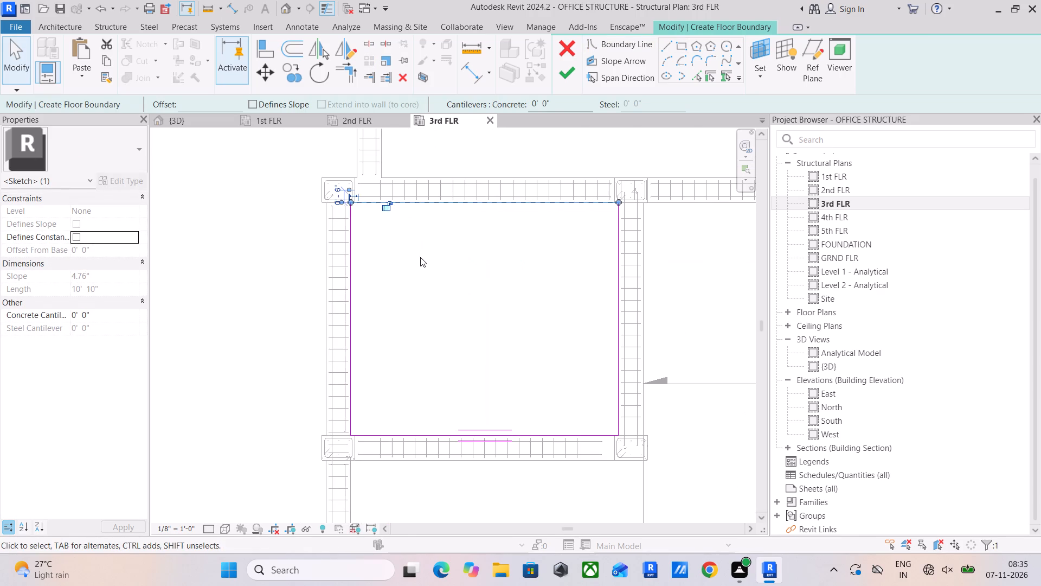
pyautogui.click(566, 81)
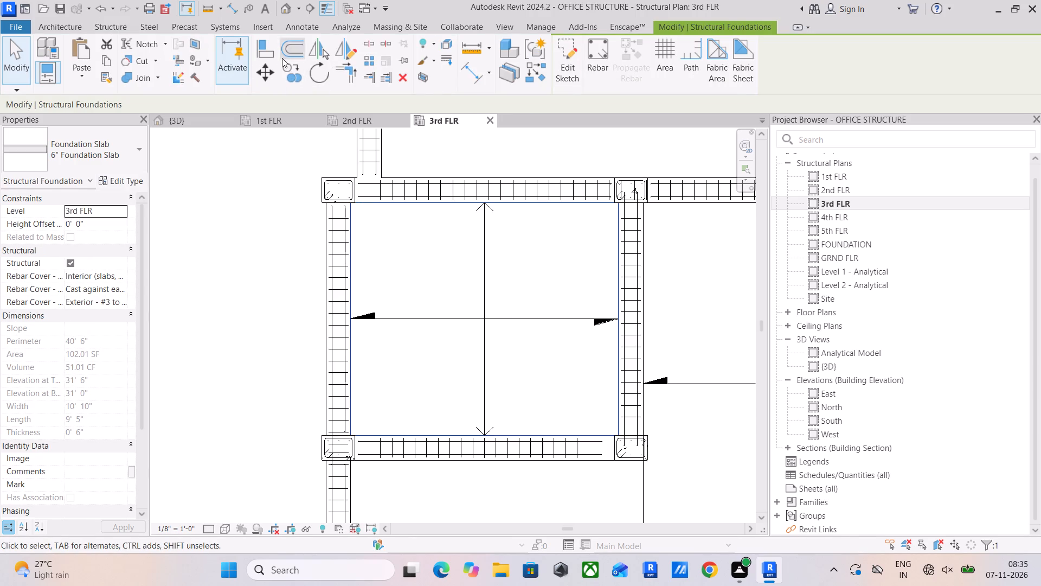
# Assign the SLAB COVER <0' - 1"> rebar cover setting to the small bay's slab.
pyautogui.click(115, 23)
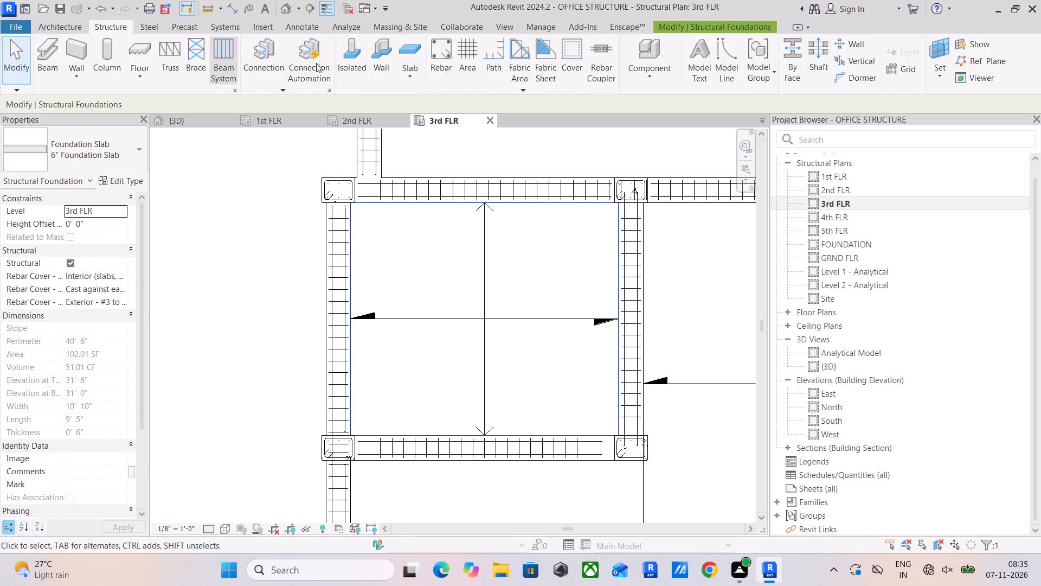
pyautogui.click(566, 56)
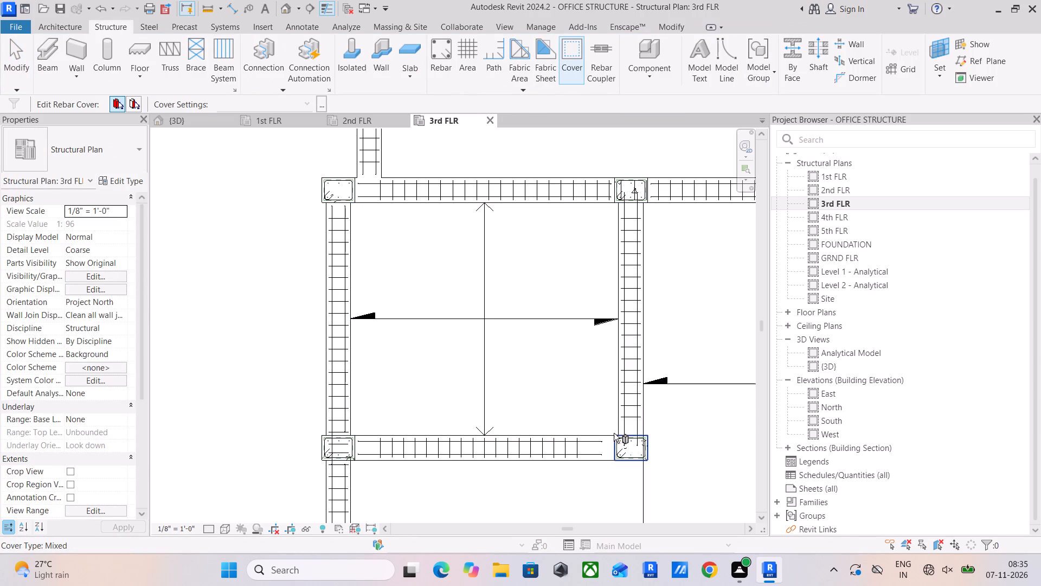
pyautogui.scroll(5, 618, 434)
pyautogui.click(621, 420)
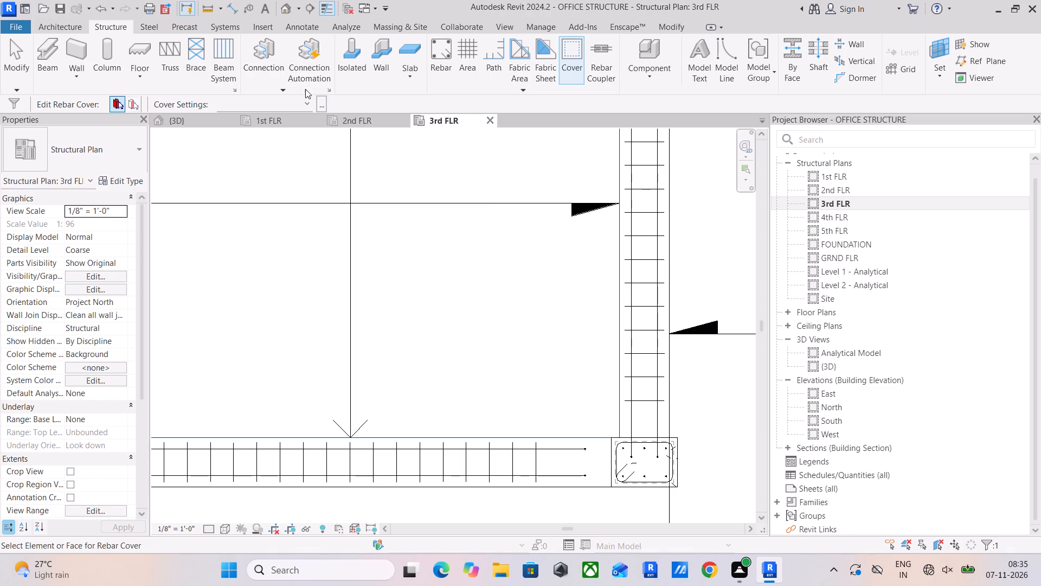
pyautogui.click(305, 101)
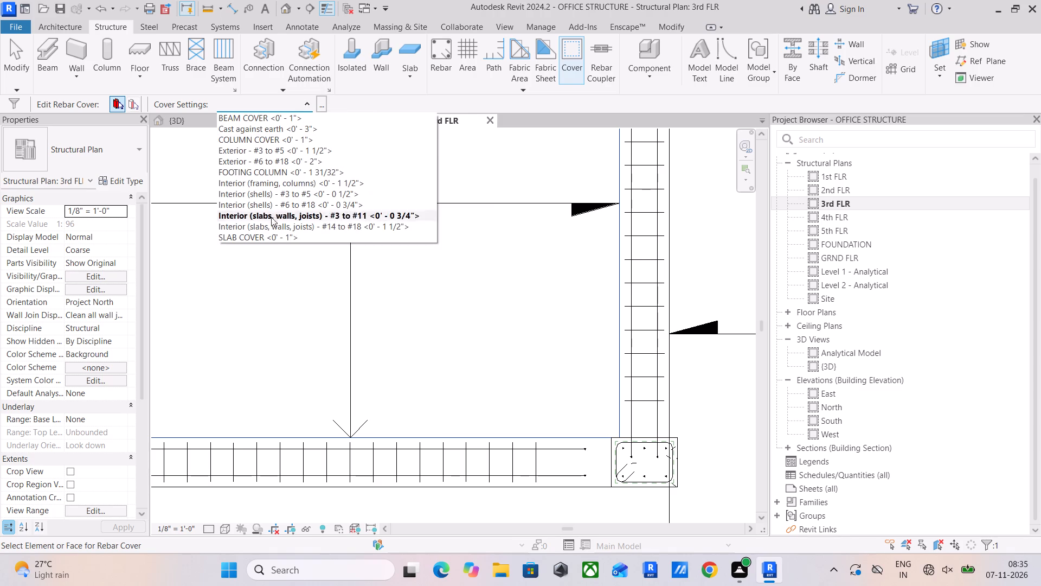
pyautogui.click(272, 239)
# Start another 6" Foundation Slab with a rectangular boundary for the narrow strip south of the small bay.
pyautogui.scroll(-6, 290, 251)
pyautogui.scroll(-3, 377, 282)
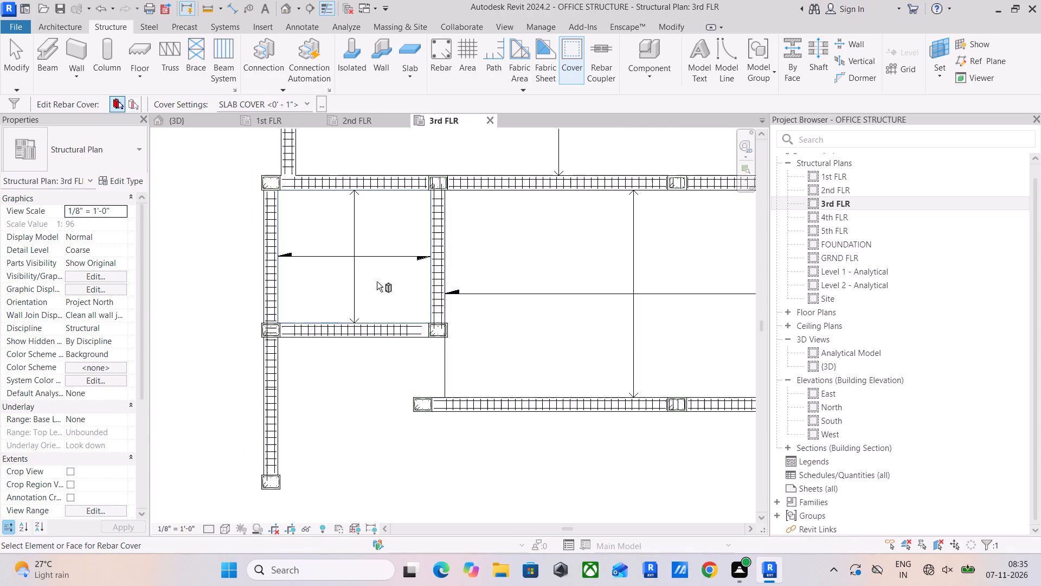
pyautogui.moveTo(377, 282); pyautogui.dragTo(483, 216, button='middle')
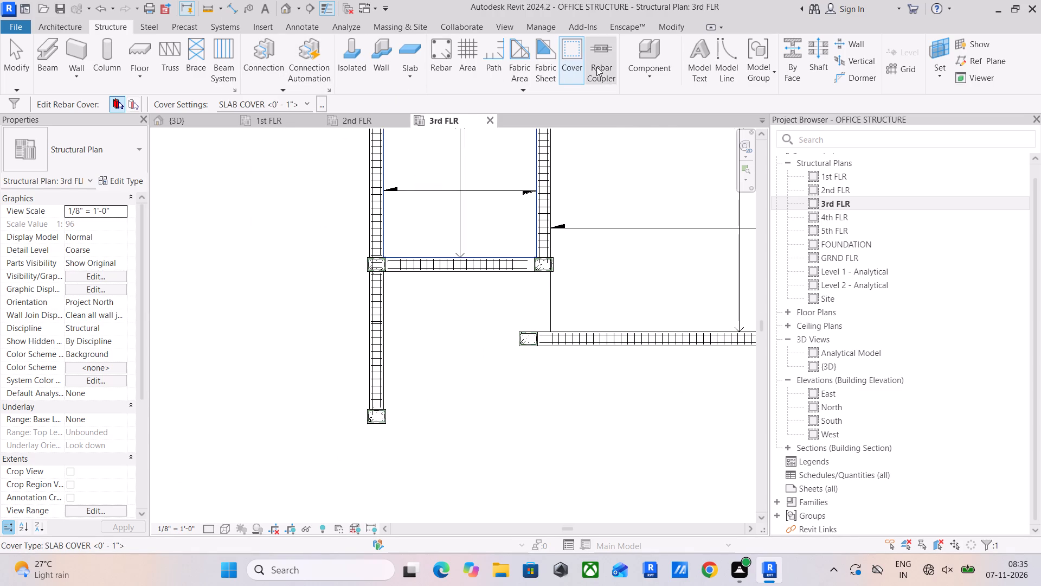
pyautogui.click(404, 50)
pyautogui.scroll(3, 515, 329)
pyautogui.scroll(3, 575, 241)
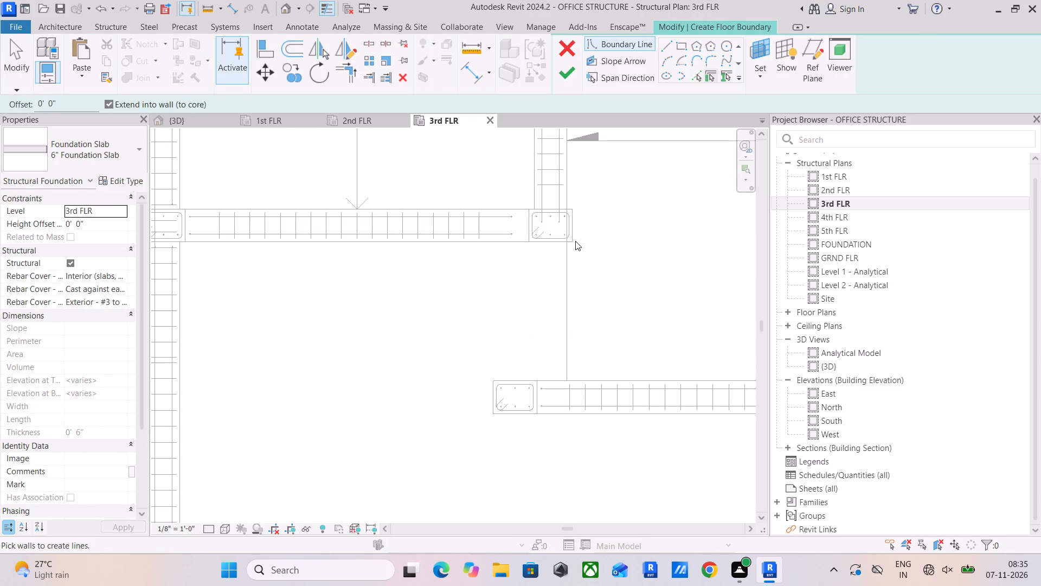
pyautogui.click(682, 44)
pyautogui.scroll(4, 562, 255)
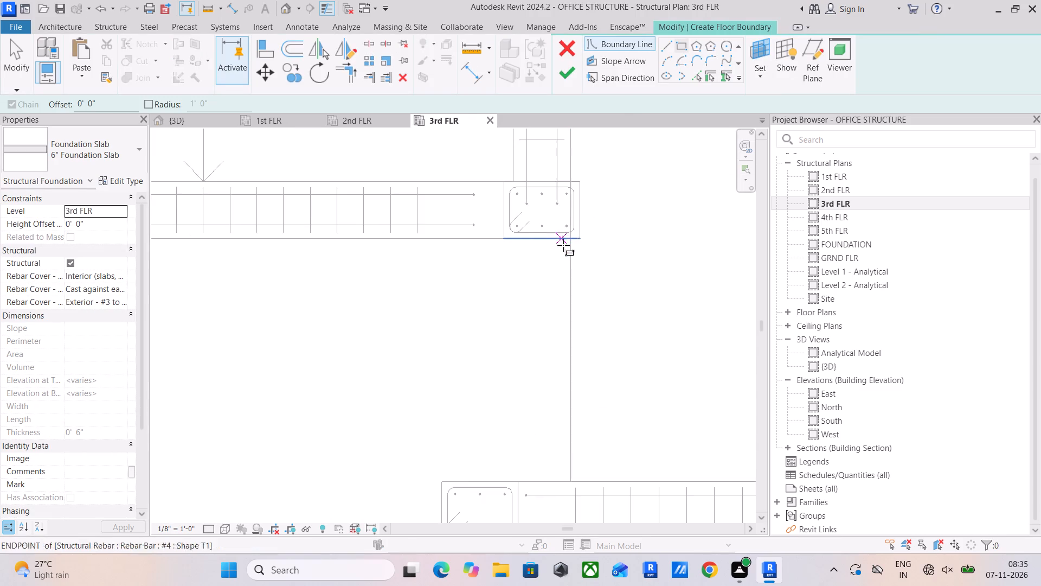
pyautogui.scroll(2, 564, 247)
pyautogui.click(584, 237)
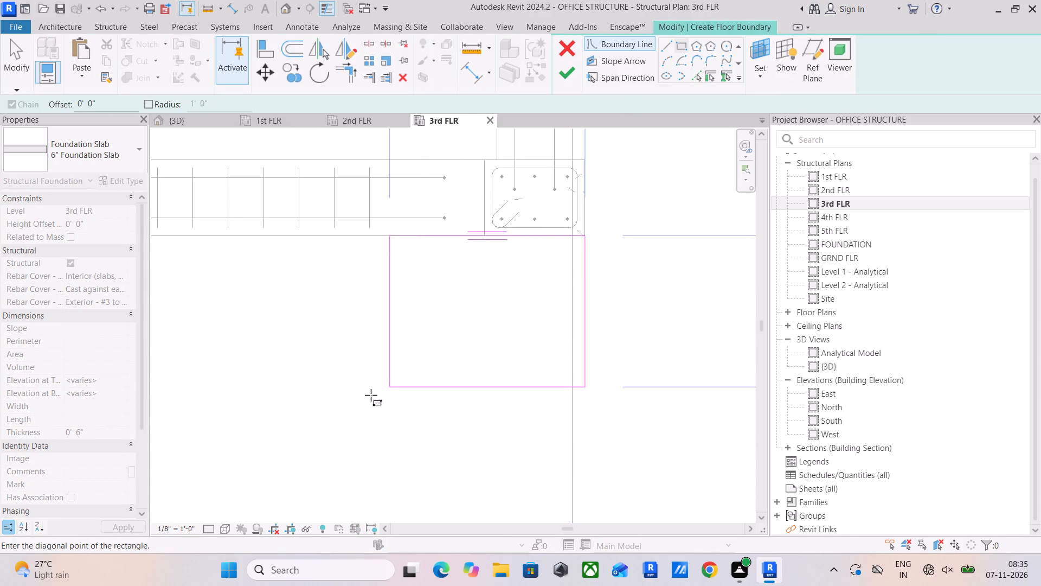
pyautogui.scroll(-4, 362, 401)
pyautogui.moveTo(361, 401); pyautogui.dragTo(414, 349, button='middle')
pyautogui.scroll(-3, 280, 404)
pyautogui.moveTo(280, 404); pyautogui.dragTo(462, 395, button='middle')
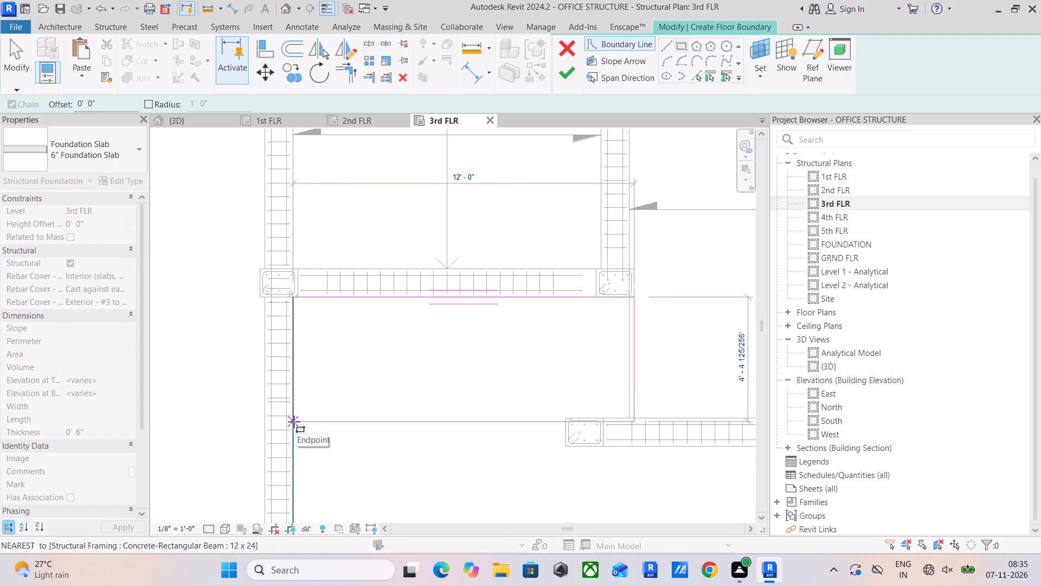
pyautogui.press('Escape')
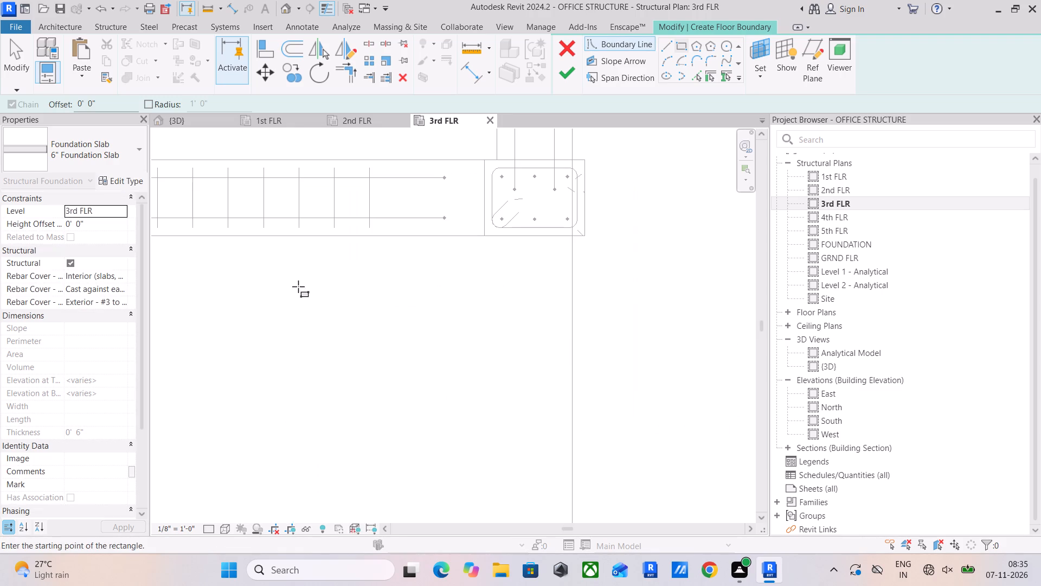
# Create the 11' 10" x 4' 3" slab in the narrow strip, from the west beam's inner face to the small bay's southeast column.
pyautogui.scroll(-5, 551, 257)
pyautogui.scroll(-4, 453, 309)
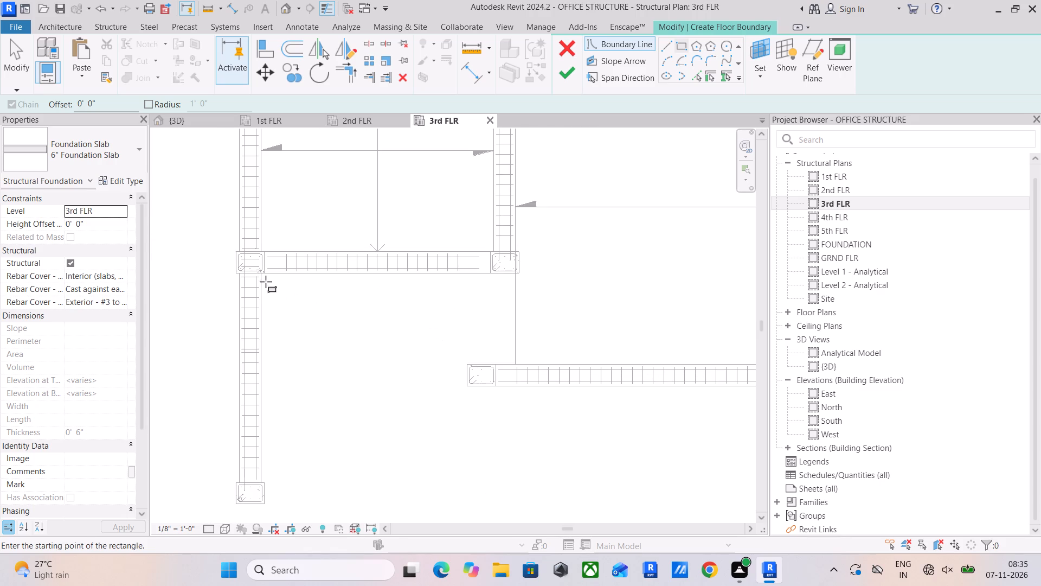
pyautogui.scroll(5, 260, 272)
pyautogui.click(264, 275)
pyautogui.scroll(-2, 573, 418)
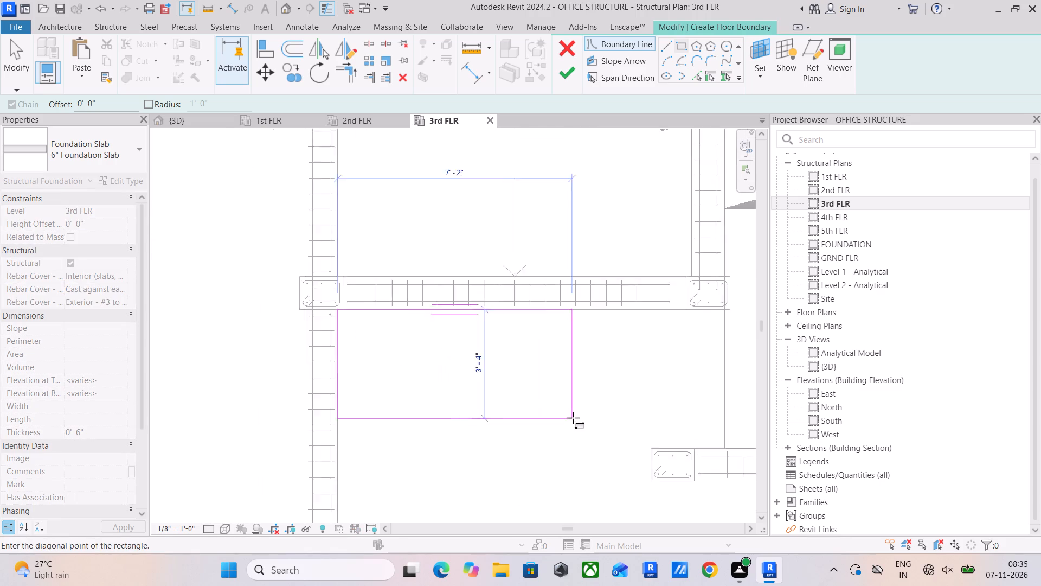
pyautogui.scroll(-1, 573, 418)
pyautogui.moveTo(575, 417); pyautogui.dragTo(486, 372, button='middle')
pyautogui.scroll(5, 561, 377)
pyautogui.moveTo(649, 392); pyautogui.dragTo(569, 437, button='middle')
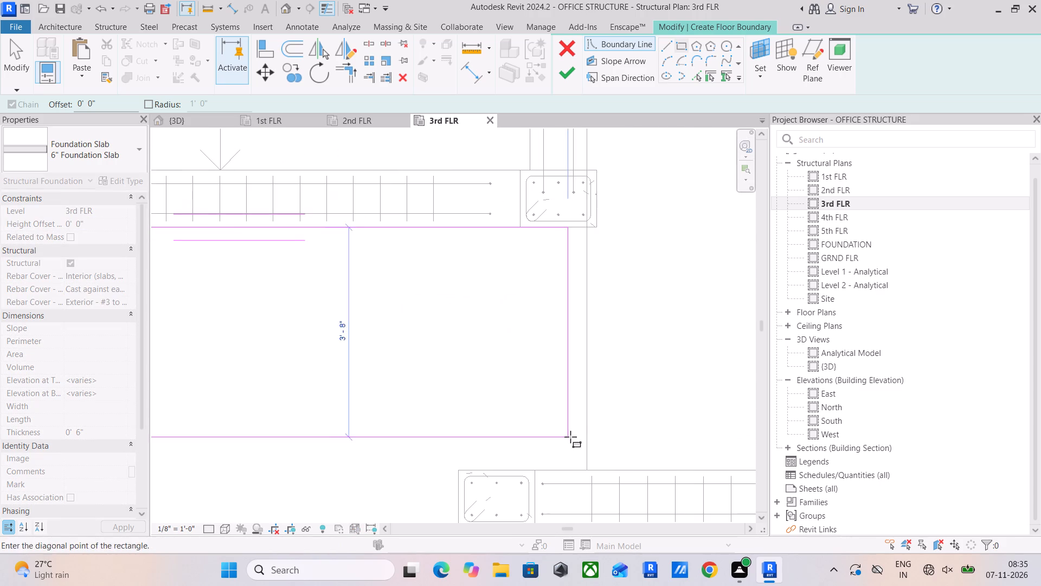
pyautogui.click(597, 468)
pyautogui.press('Escape')
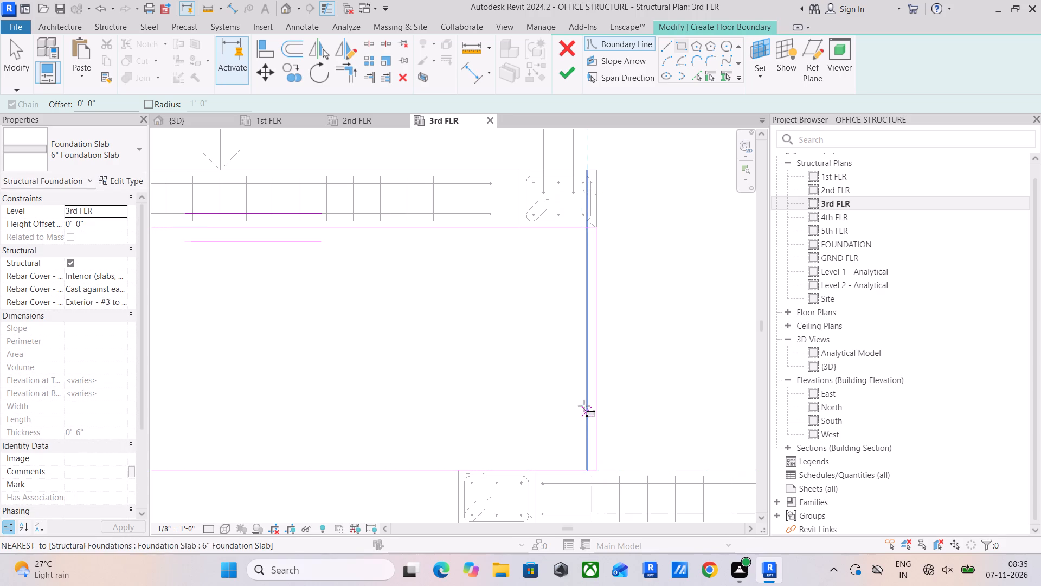
pyautogui.press('Escape')
pyautogui.click(582, 397)
pyautogui.click(573, 74)
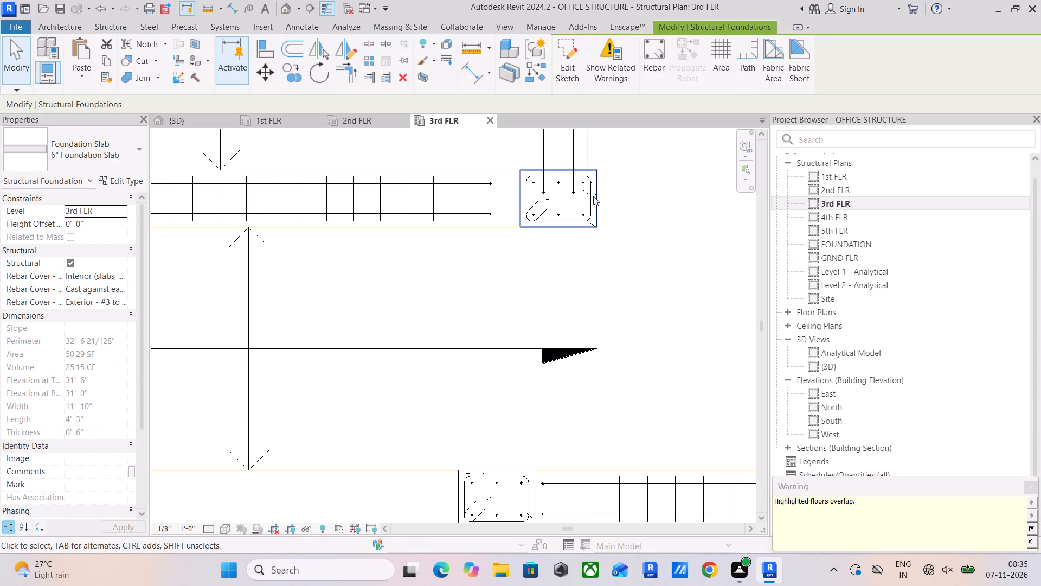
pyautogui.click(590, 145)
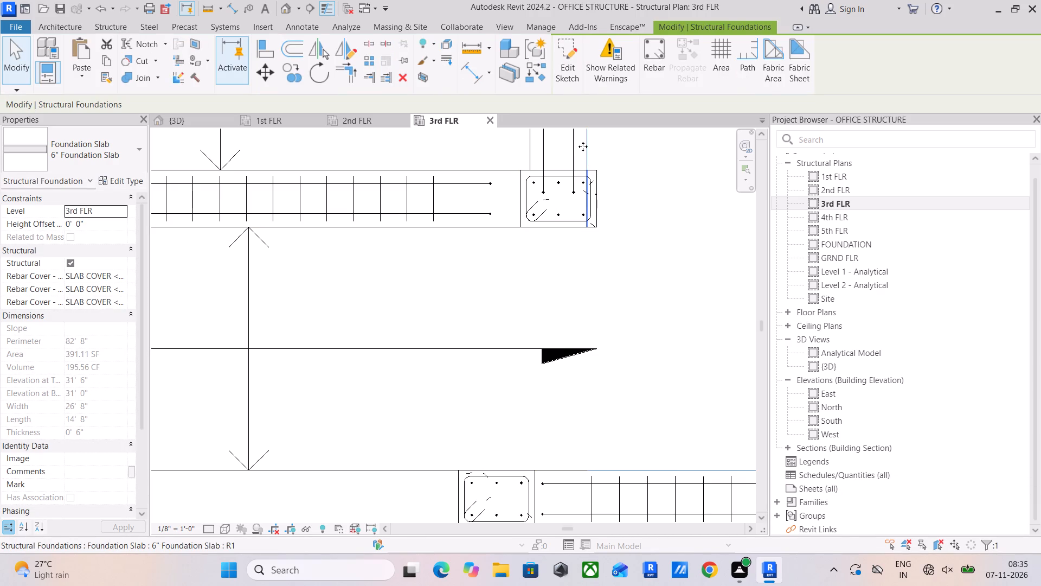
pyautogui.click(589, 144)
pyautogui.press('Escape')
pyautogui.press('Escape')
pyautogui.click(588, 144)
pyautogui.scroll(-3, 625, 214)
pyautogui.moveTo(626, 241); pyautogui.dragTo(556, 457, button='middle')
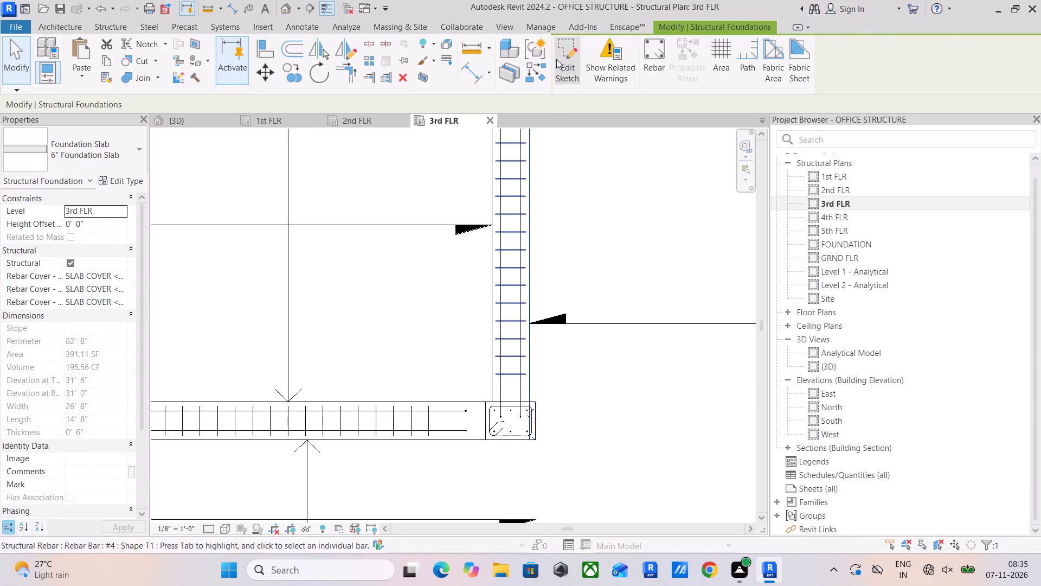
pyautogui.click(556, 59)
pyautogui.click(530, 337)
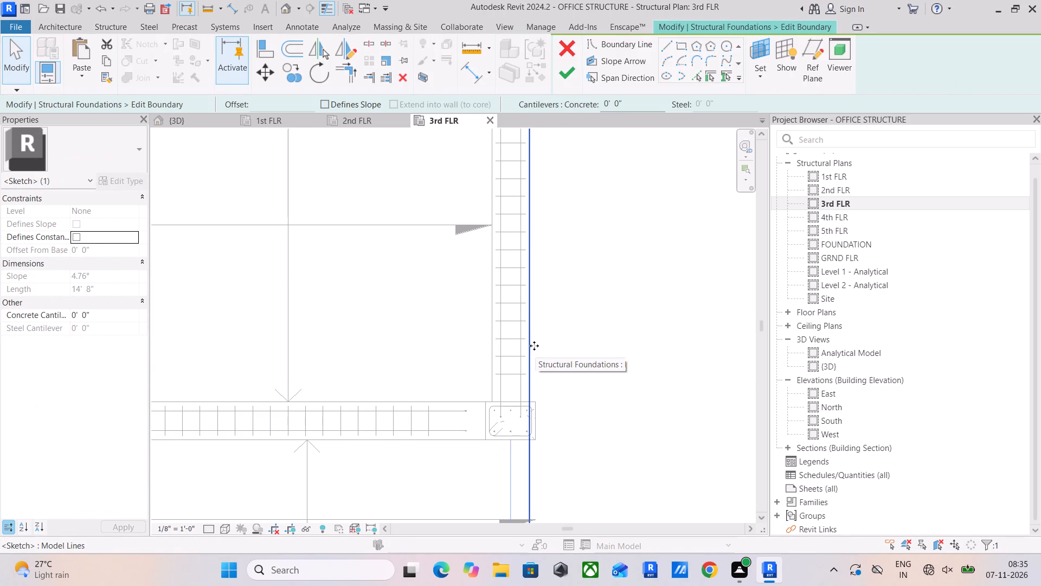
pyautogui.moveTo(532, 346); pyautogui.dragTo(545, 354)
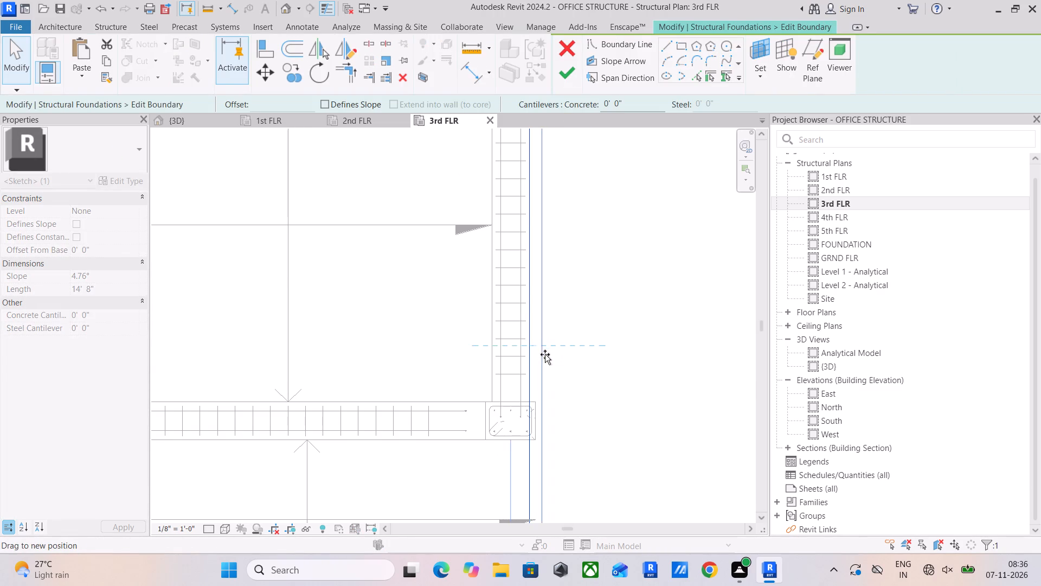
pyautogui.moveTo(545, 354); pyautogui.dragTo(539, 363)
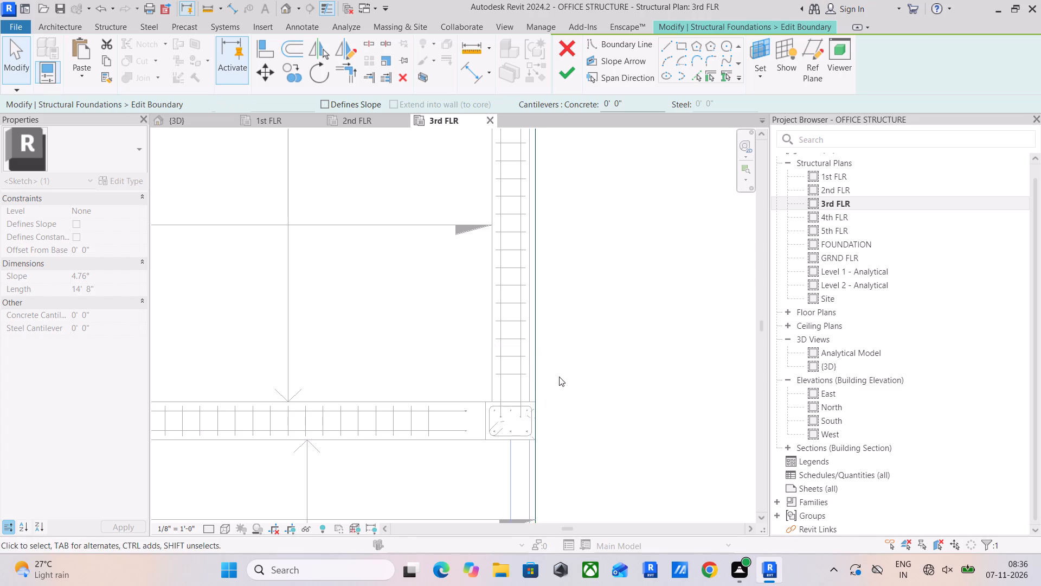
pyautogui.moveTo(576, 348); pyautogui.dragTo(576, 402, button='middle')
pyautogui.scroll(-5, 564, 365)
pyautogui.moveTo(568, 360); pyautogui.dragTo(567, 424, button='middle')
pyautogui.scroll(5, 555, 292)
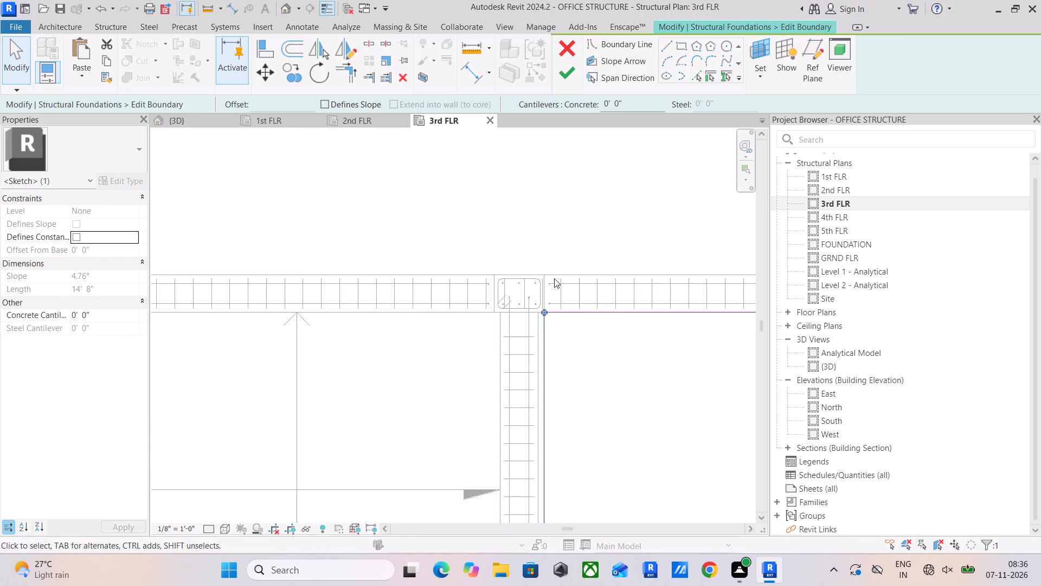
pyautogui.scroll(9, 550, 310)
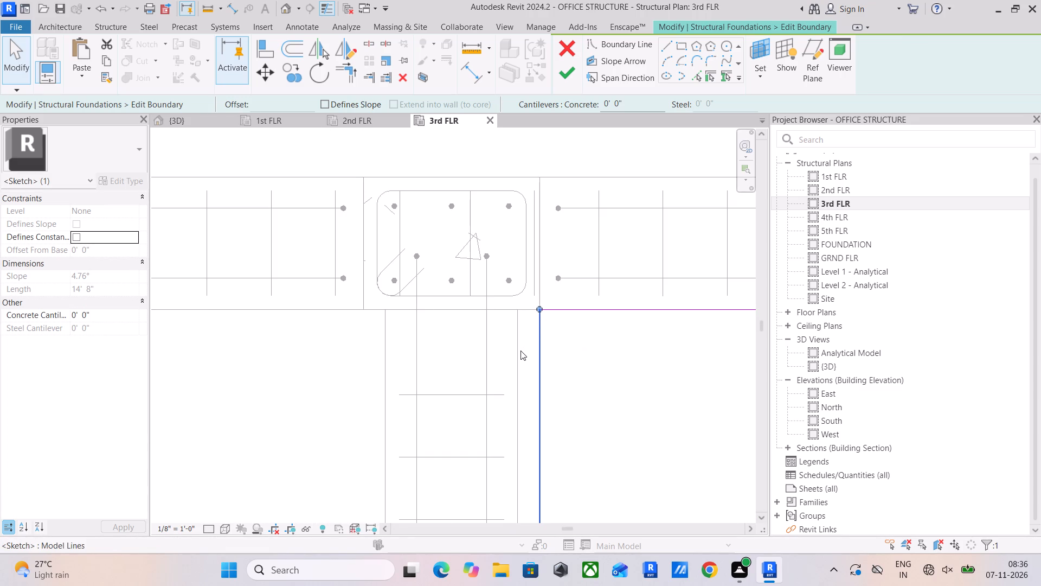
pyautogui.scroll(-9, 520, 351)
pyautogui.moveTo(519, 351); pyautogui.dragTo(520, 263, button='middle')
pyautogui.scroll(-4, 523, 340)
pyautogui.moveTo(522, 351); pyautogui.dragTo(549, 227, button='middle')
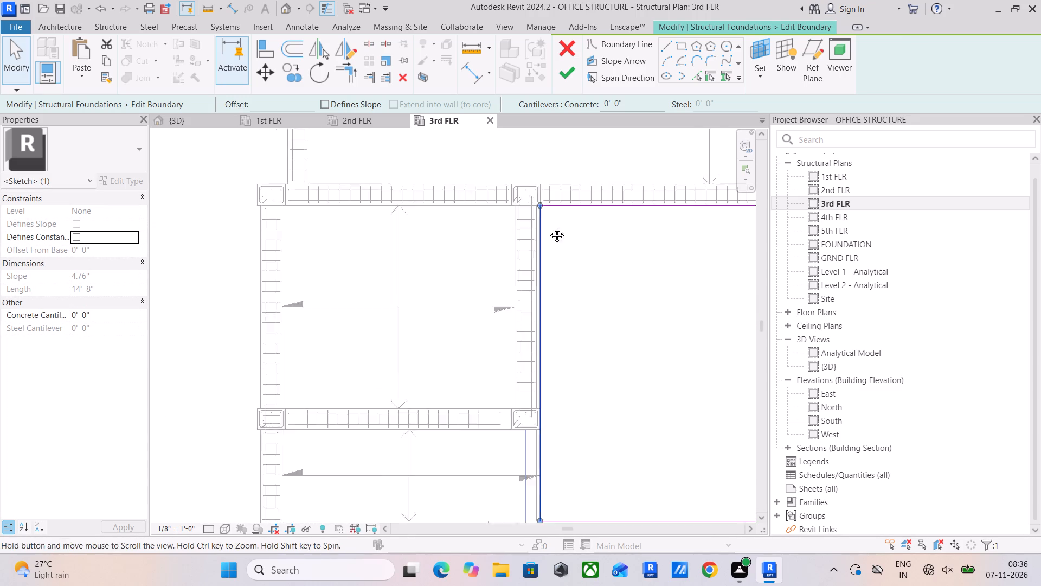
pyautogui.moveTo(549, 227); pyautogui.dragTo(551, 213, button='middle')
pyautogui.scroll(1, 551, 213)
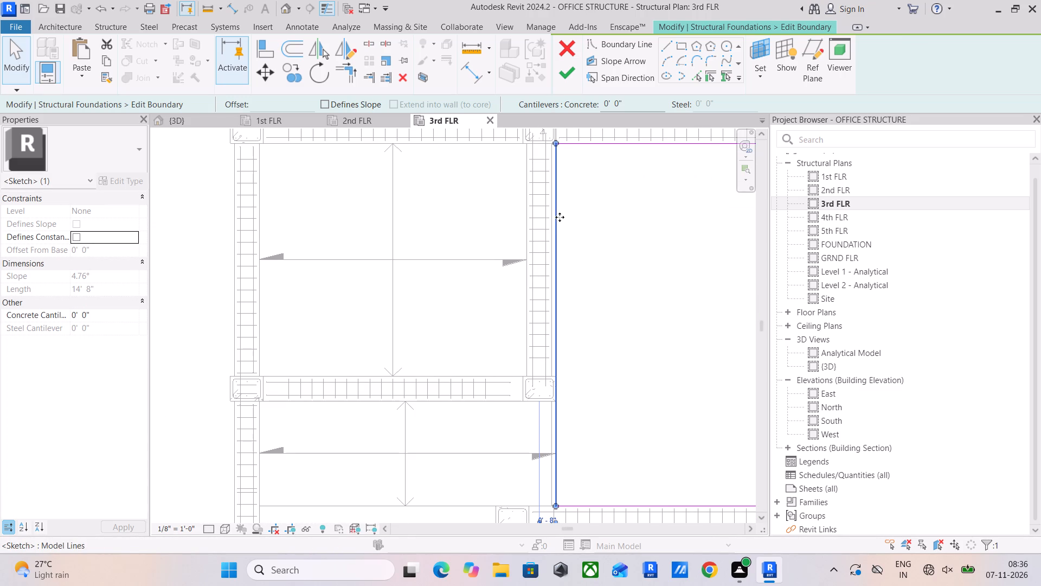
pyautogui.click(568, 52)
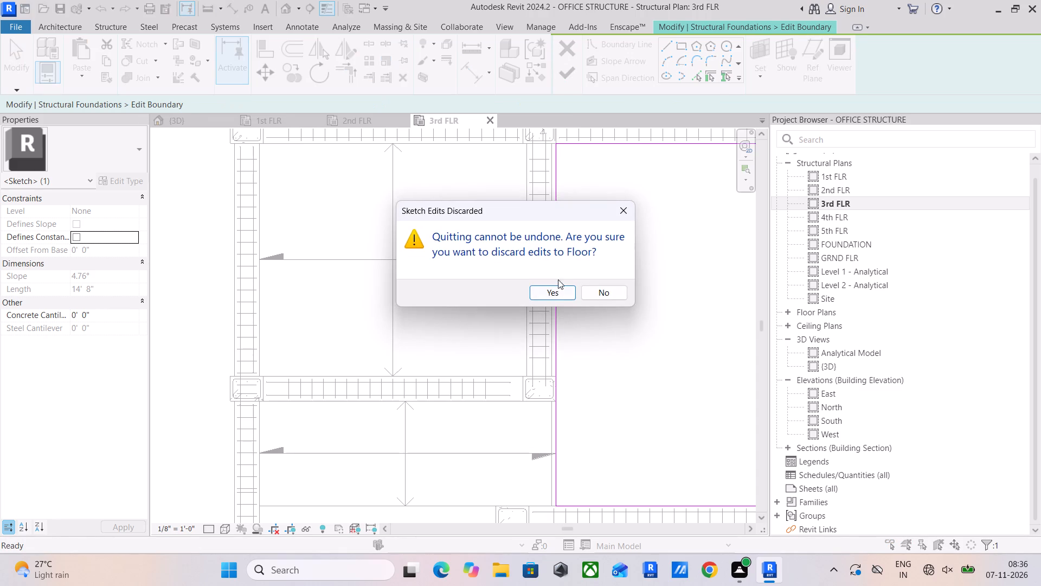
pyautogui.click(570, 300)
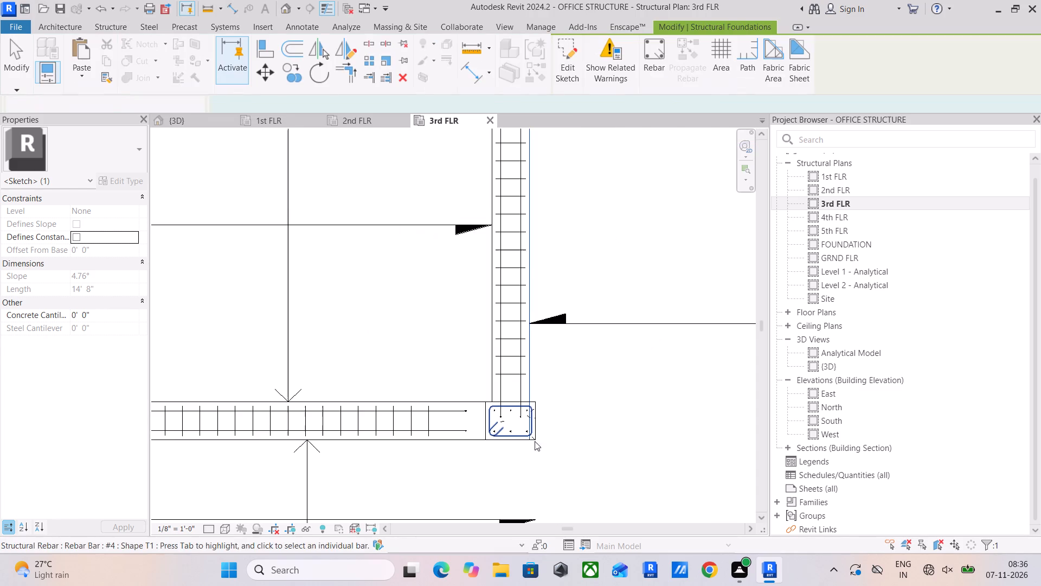
# Move the narrow strip slab's east boundary edge west to the adjoining large slab's edge and finish the boundary edit.
pyautogui.moveTo(470, 489); pyautogui.dragTo(588, 165, button='middle')
pyautogui.click(528, 277)
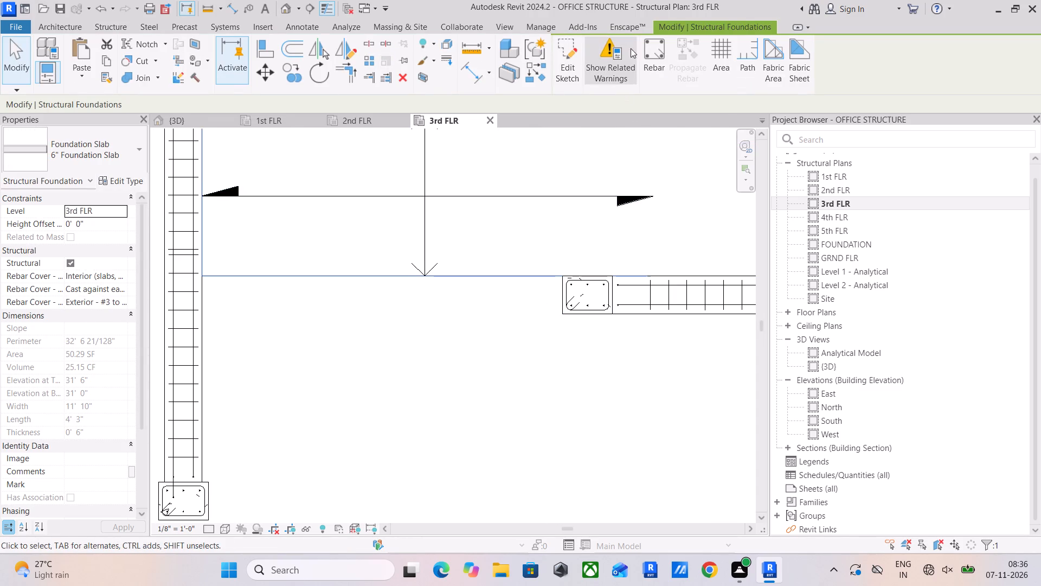
pyautogui.moveTo(571, 54); pyautogui.dragTo(570, 59)
pyautogui.moveTo(616, 269); pyautogui.dragTo(632, 383, button='middle')
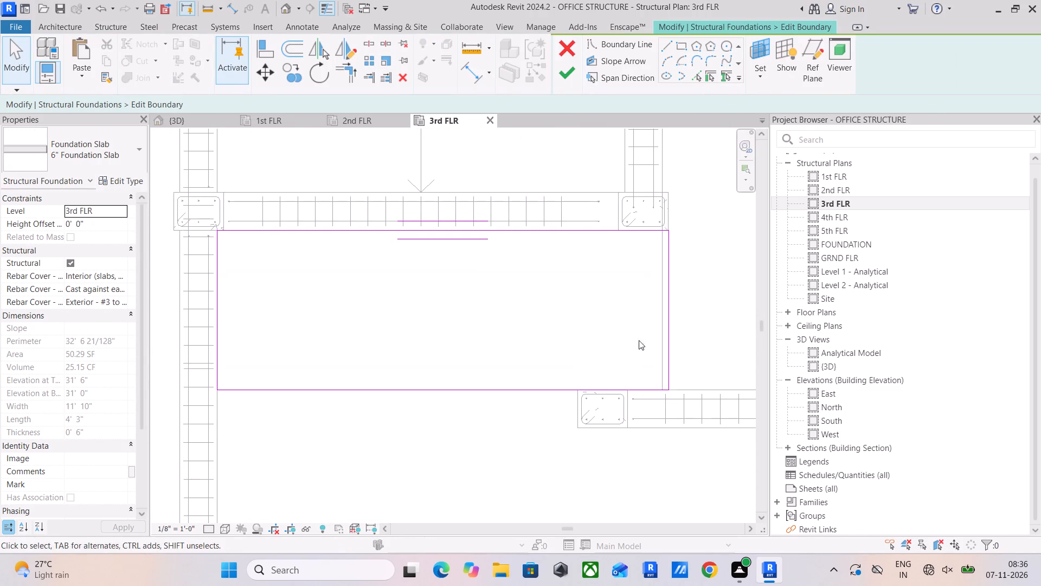
pyautogui.click(668, 293)
pyautogui.moveTo(669, 301); pyautogui.dragTo(653, 309)
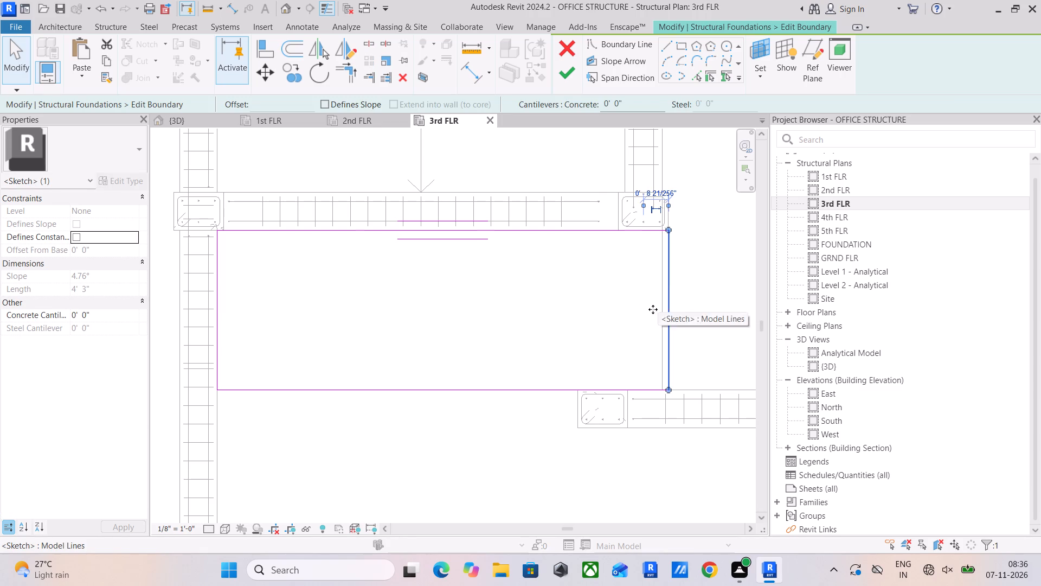
pyautogui.moveTo(653, 309); pyautogui.dragTo(661, 311)
pyautogui.click(603, 305)
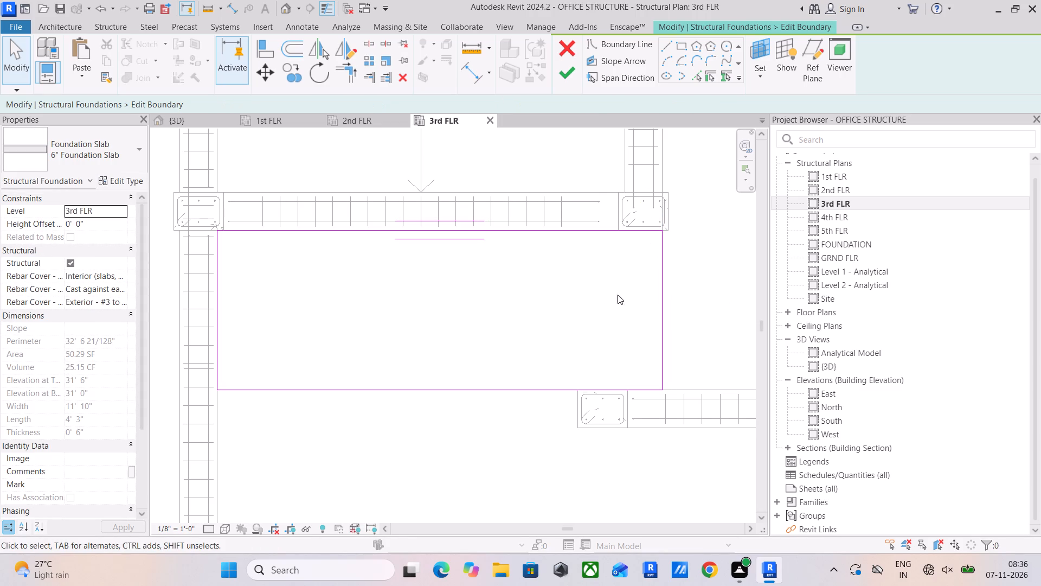
pyautogui.click(568, 74)
pyautogui.scroll(-5, 601, 343)
pyautogui.moveTo(601, 343); pyautogui.dragTo(604, 263, button='middle')
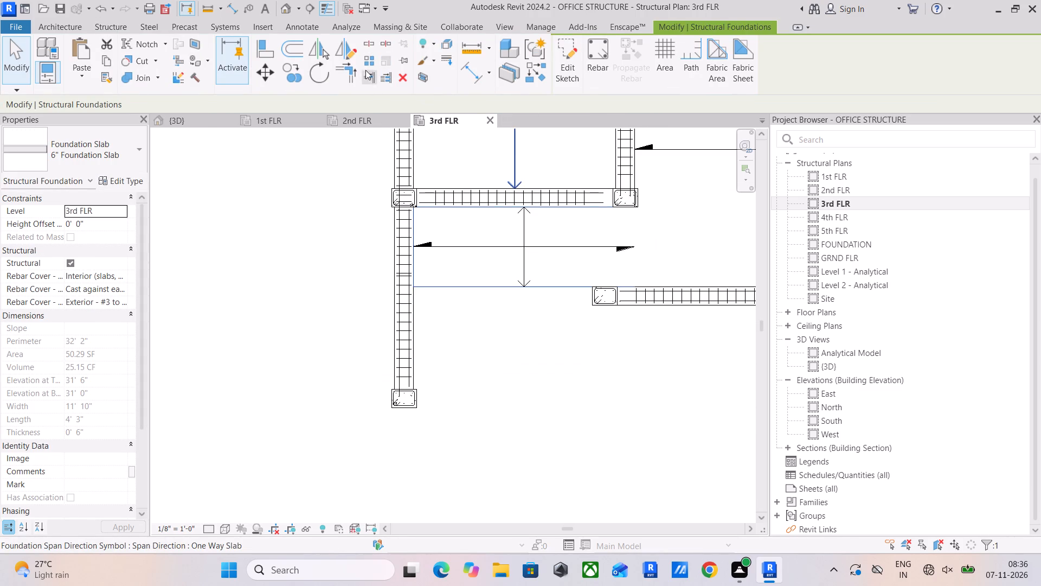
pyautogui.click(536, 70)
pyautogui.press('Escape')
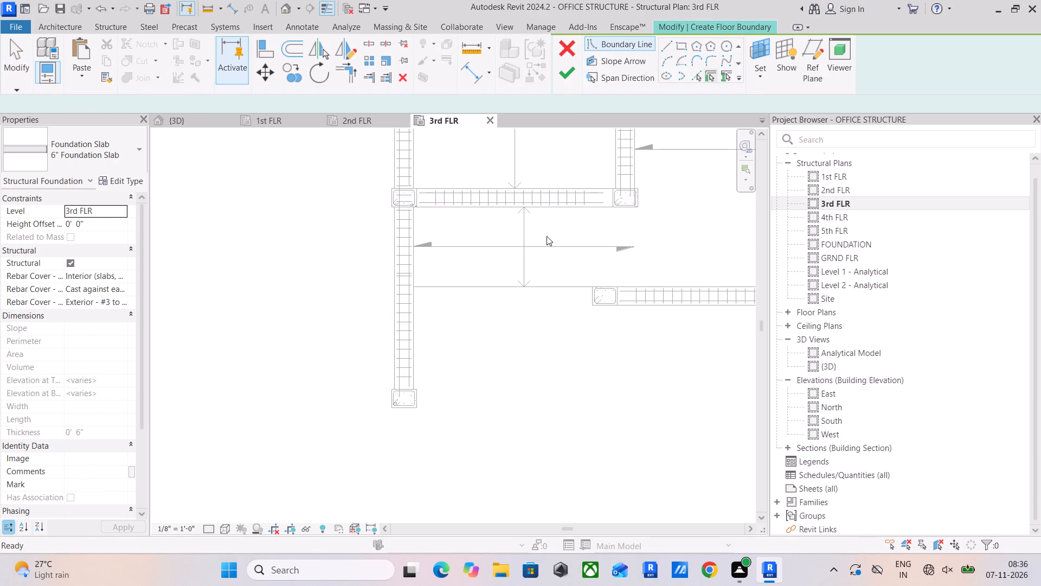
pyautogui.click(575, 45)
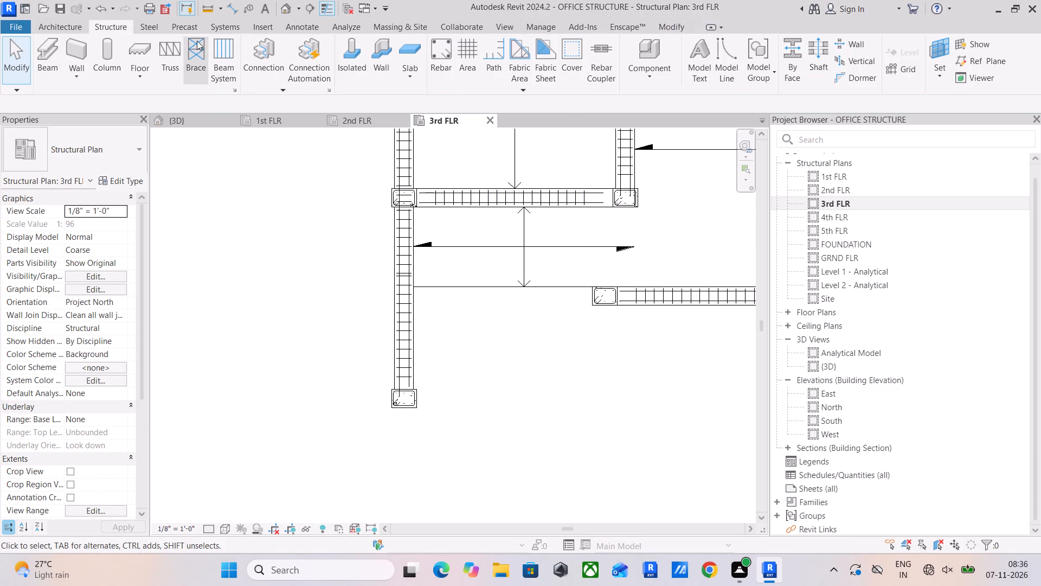
# Assign the SLAB COVER <0' - 1"> rebar cover setting to the narrow strip slab.
pyautogui.click(571, 44)
pyautogui.click(555, 288)
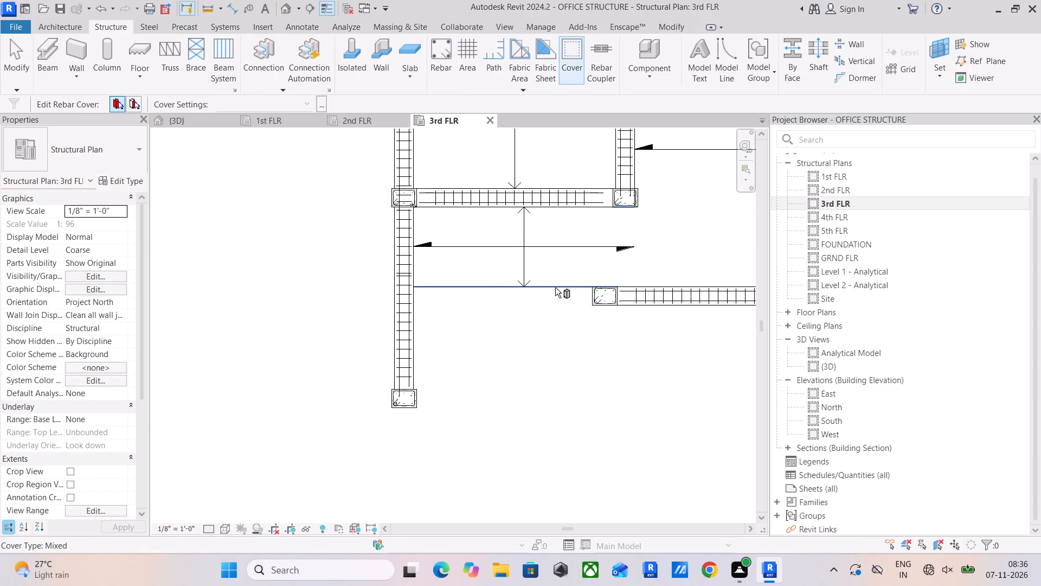
pyautogui.click(310, 101)
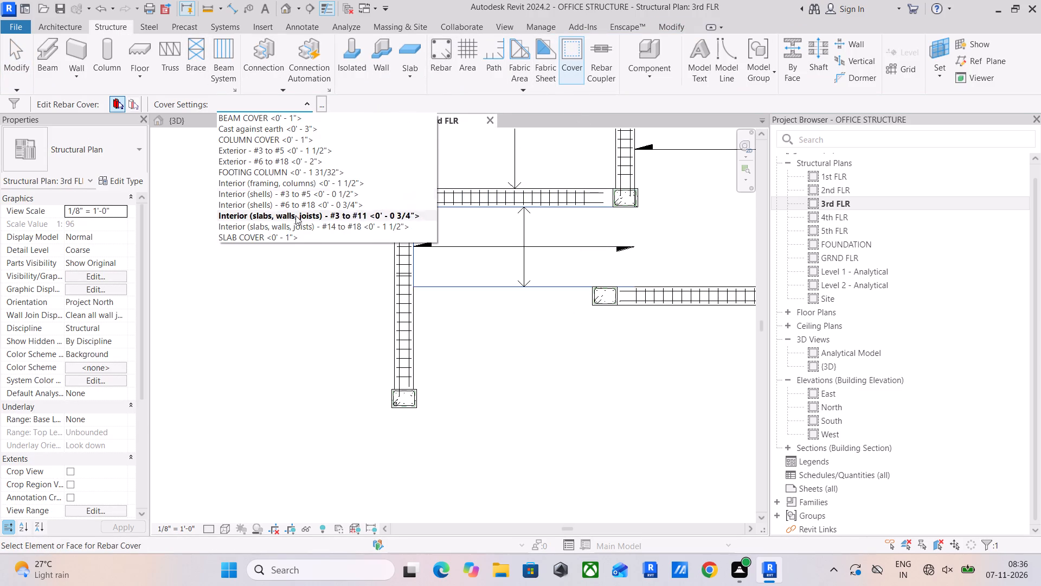
pyautogui.click(293, 237)
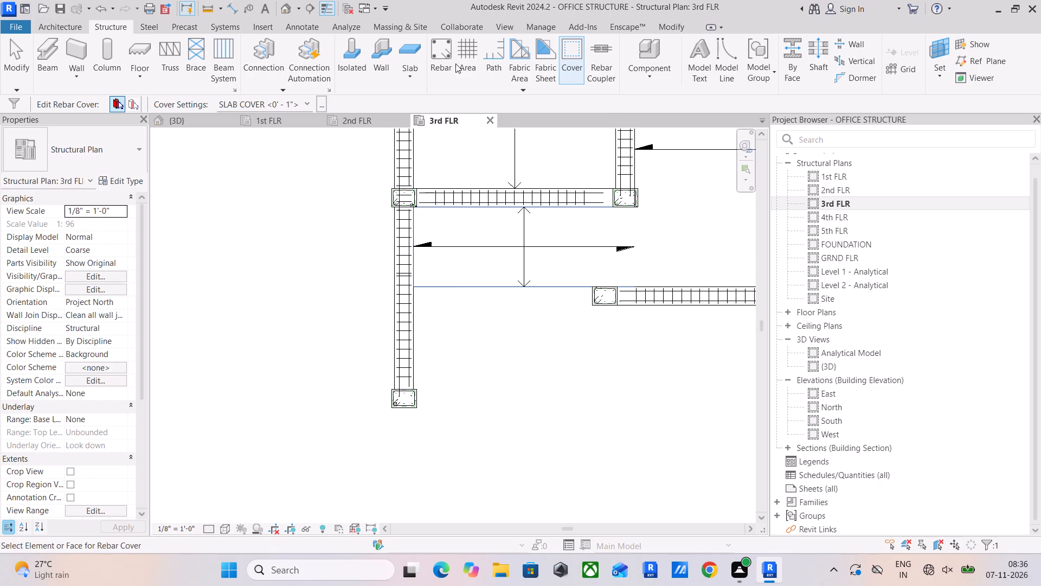
# Sketch a rectangular 6" Foundation Slab boundary about 6' 7" deep south of the strip, from the column at its southeast to the southwest corner column.
pyautogui.moveTo(415, 47); pyautogui.dragTo(417, 60)
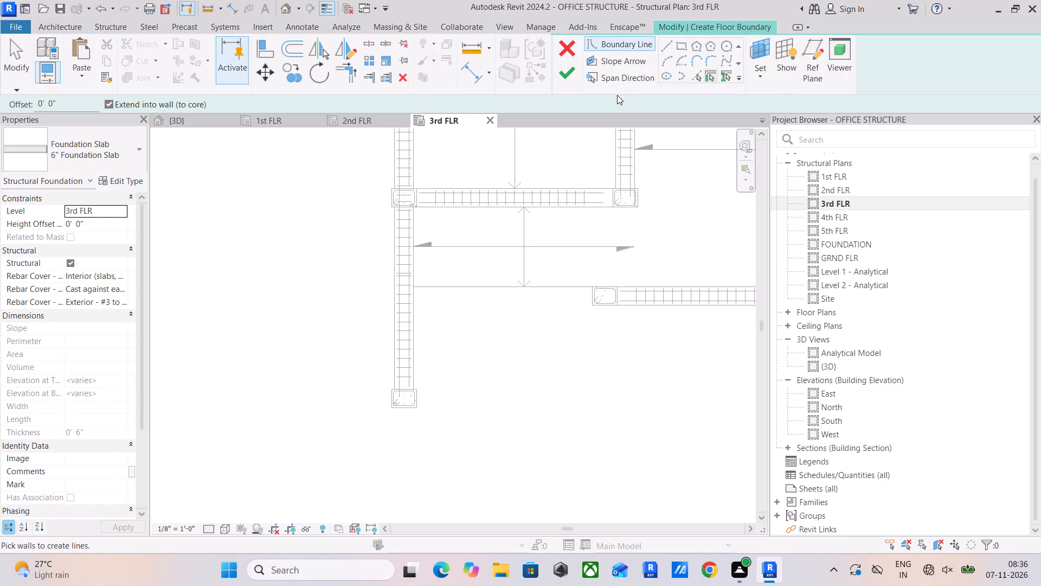
pyautogui.click(680, 40)
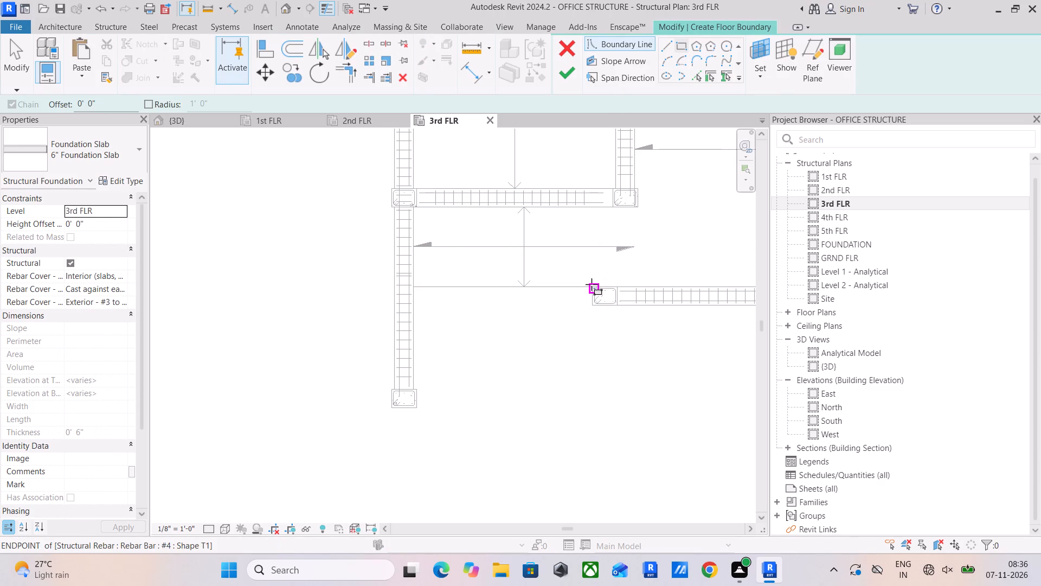
pyautogui.scroll(4, 591, 282)
pyautogui.click(595, 294)
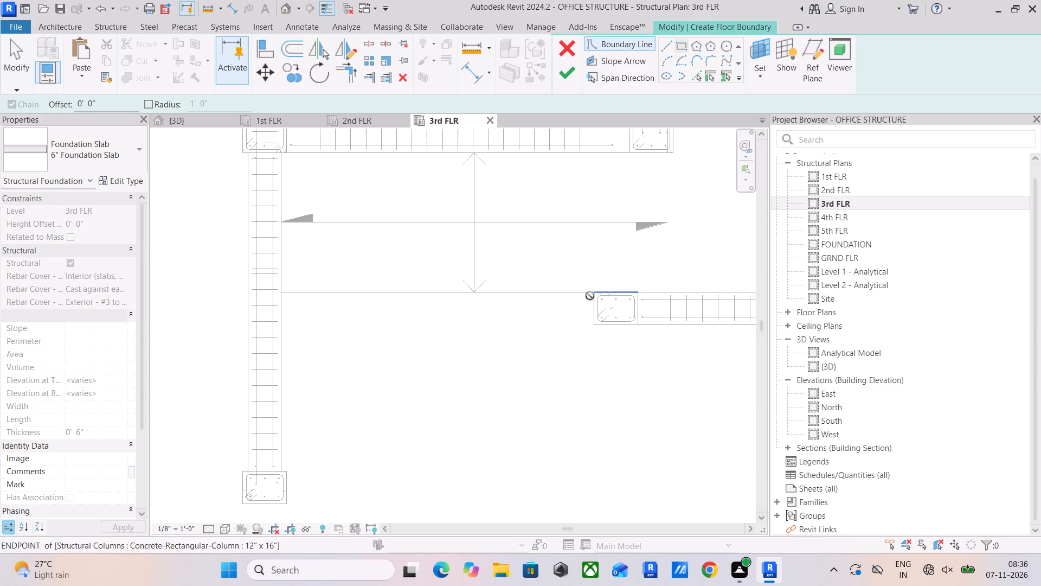
pyautogui.scroll(-2, 421, 404)
pyautogui.moveTo(420, 396); pyautogui.dragTo(480, 300, button='middle')
pyautogui.scroll(4, 412, 386)
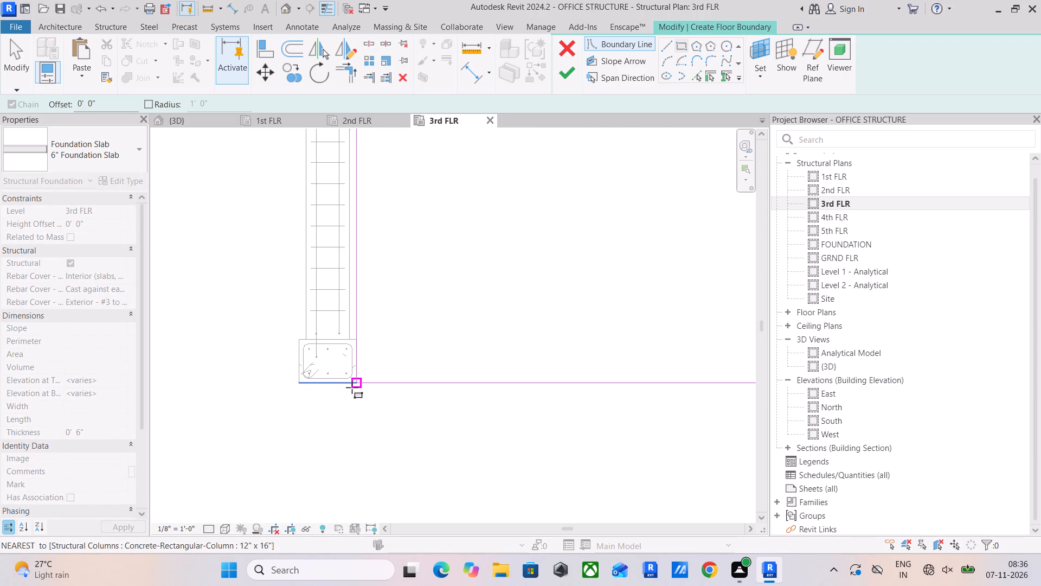
pyautogui.click(357, 386)
pyautogui.press('Escape')
pyautogui.press('Escape')
# Move the new boundary's west edge to the west beam's inner face, 0' 6" from its centerline.
pyautogui.click(358, 286)
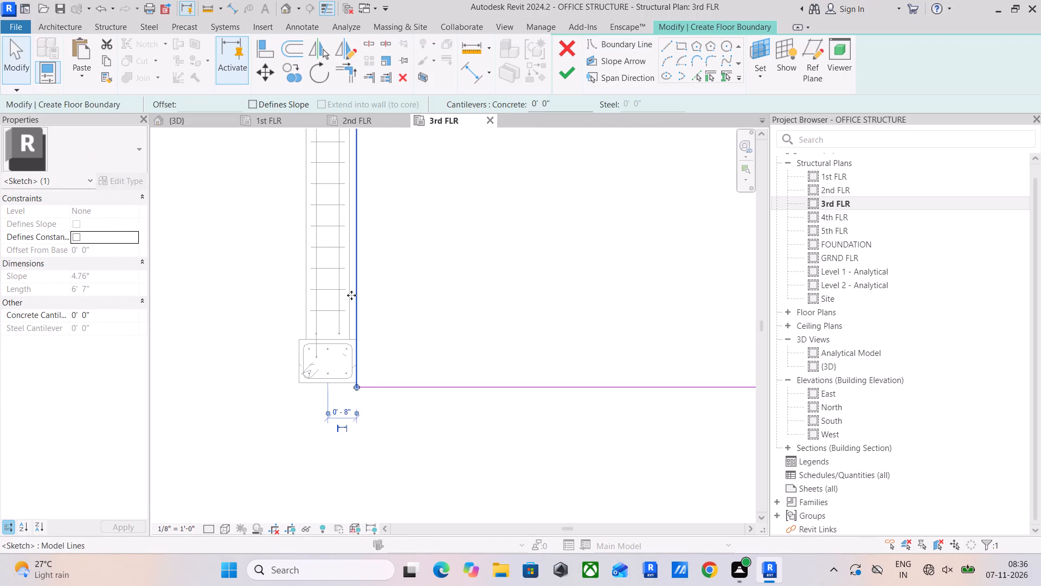
pyautogui.scroll(4, 351, 294)
pyautogui.moveTo(359, 276); pyautogui.dragTo(344, 279)
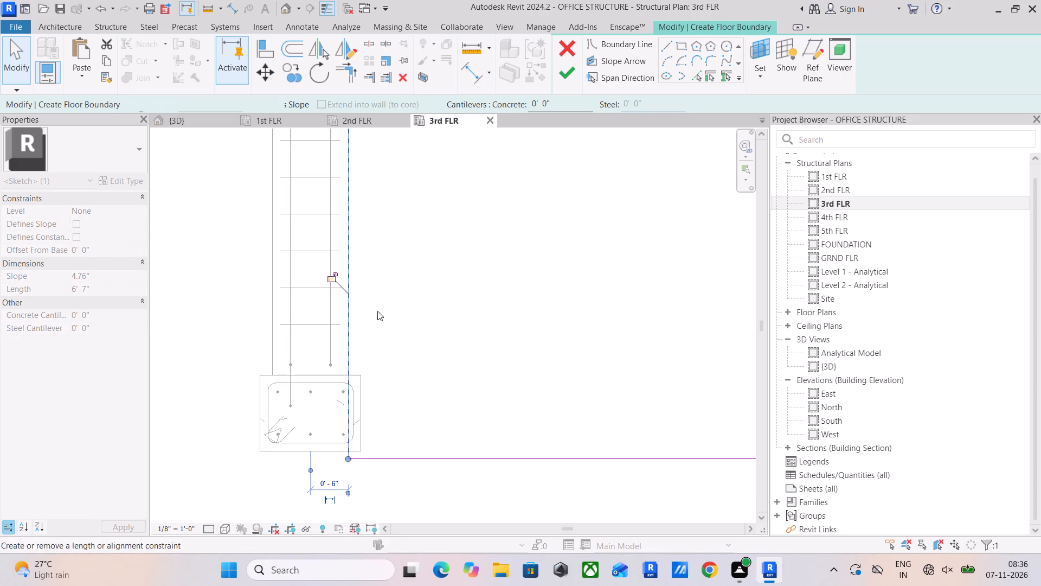
# Move the new boundary's south edge to the southwest column's south face, about 6' 6" from the north edge.
pyautogui.scroll(-5, 470, 314)
pyautogui.scroll(5, 427, 392)
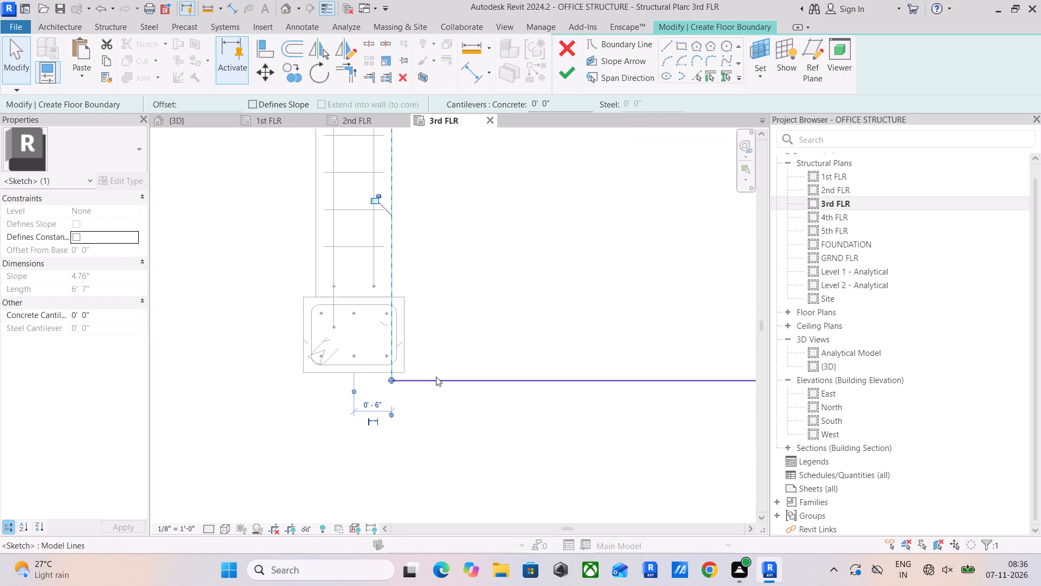
pyautogui.click(529, 378)
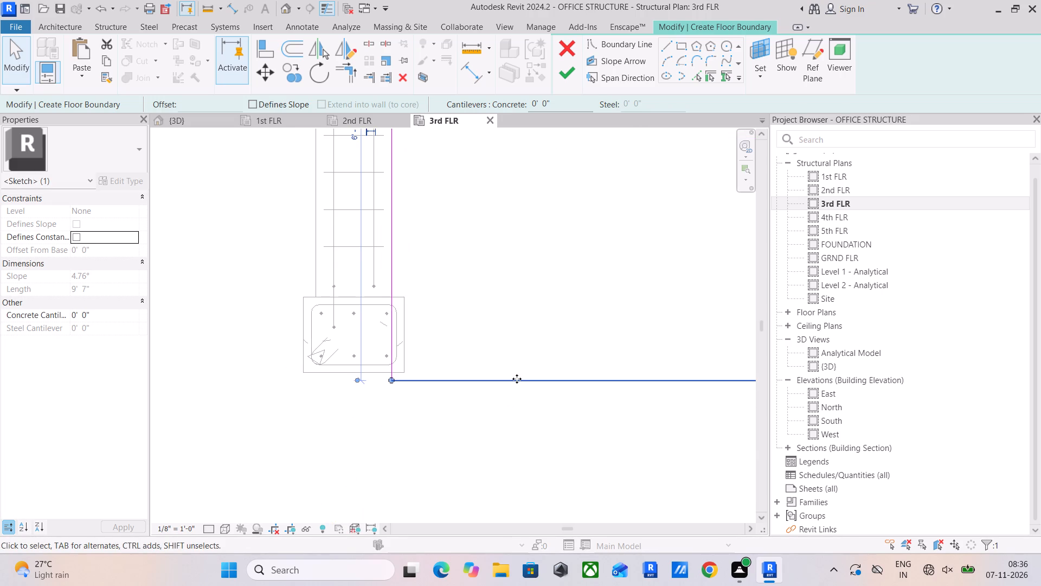
pyautogui.moveTo(517, 380); pyautogui.dragTo(517, 374)
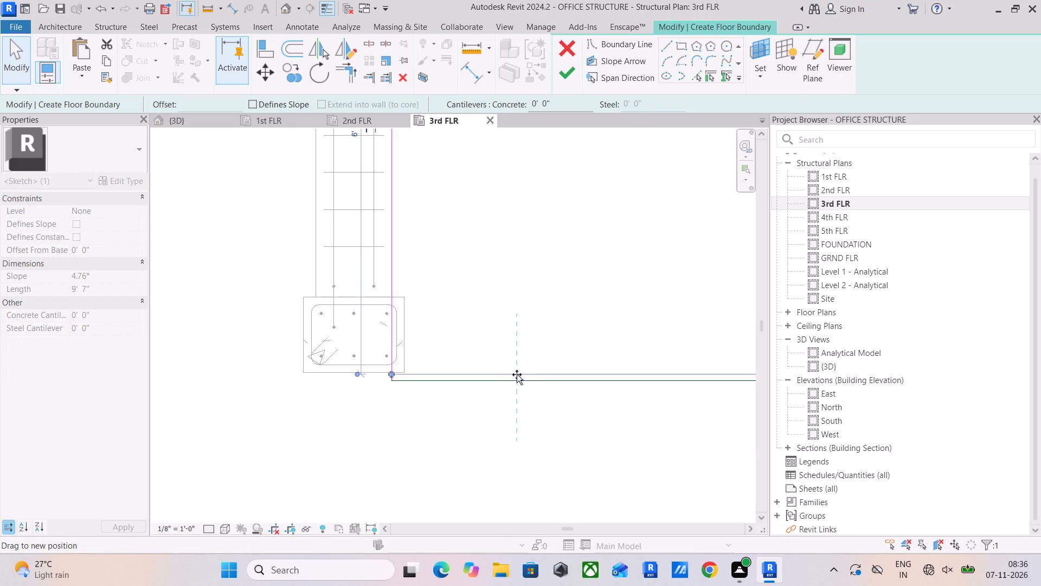
pyautogui.moveTo(517, 374); pyautogui.dragTo(524, 358)
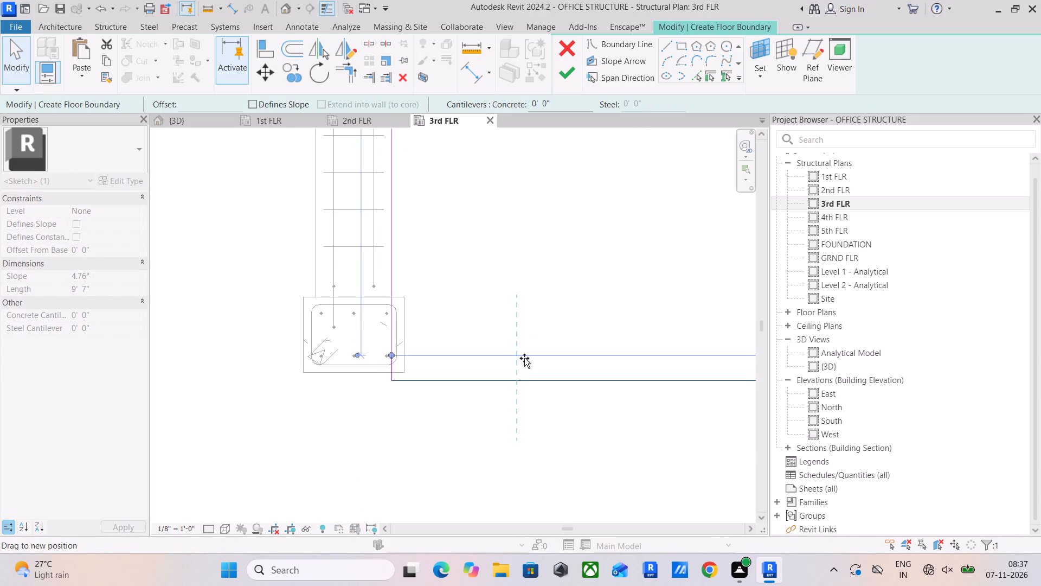
pyautogui.moveTo(524, 358); pyautogui.dragTo(524, 370)
pyautogui.scroll(5, 460, 369)
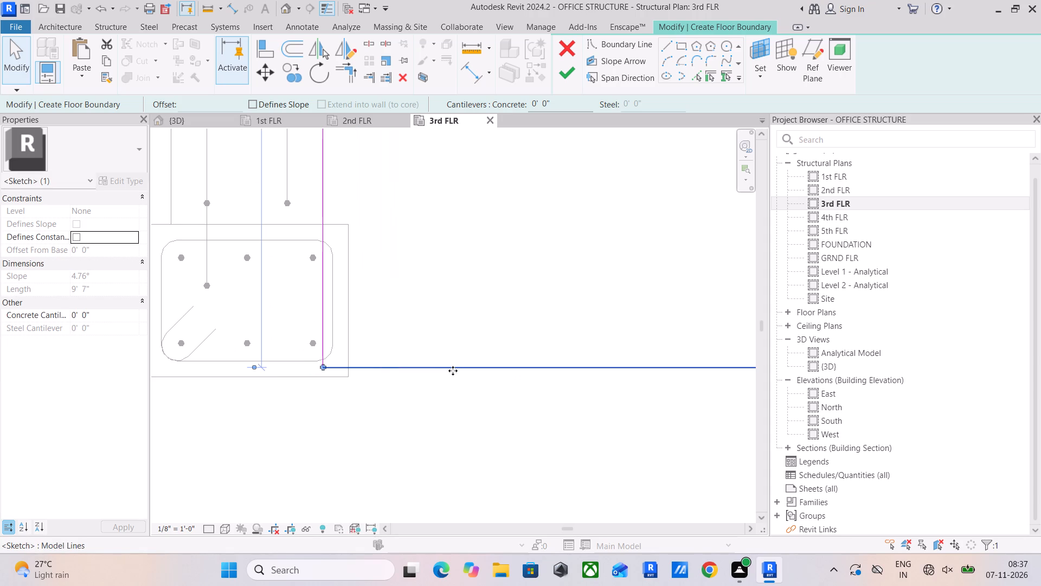
pyautogui.moveTo(453, 367); pyautogui.dragTo(454, 376)
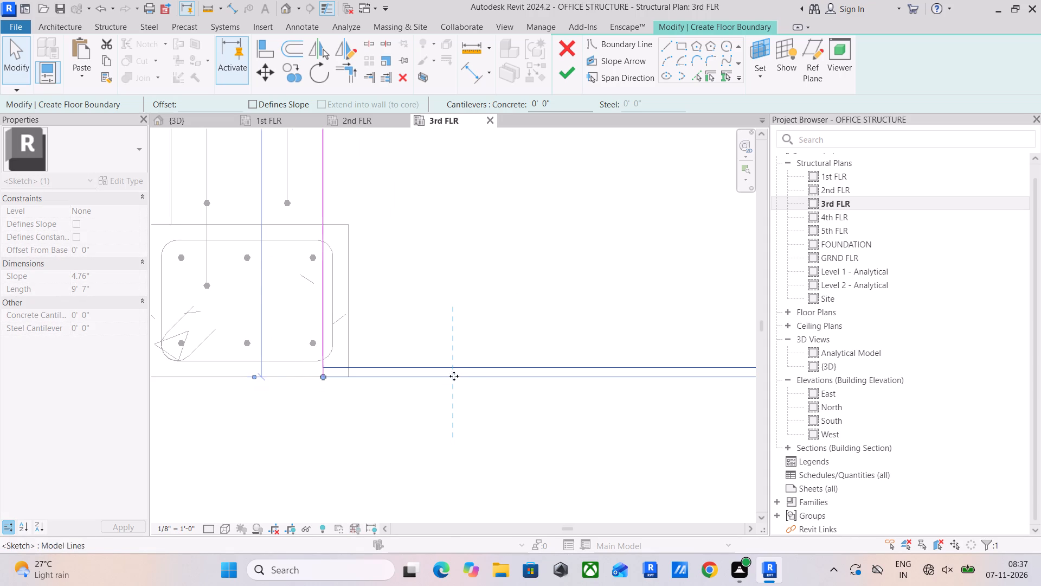
pyautogui.scroll(-10, 508, 285)
pyautogui.moveTo(566, 286); pyautogui.dragTo(453, 478, button='middle')
pyautogui.scroll(-3, 498, 419)
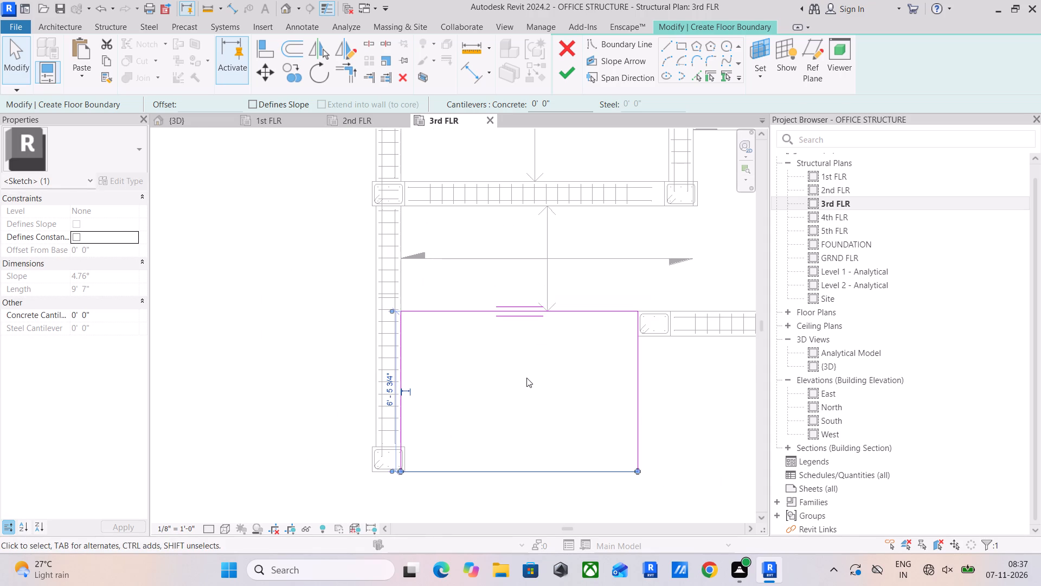
# Finish the boundary sketch to create the 6" Foundation Slab in the southwest bay of the 3rd FLR plan.
pyautogui.click(570, 72)
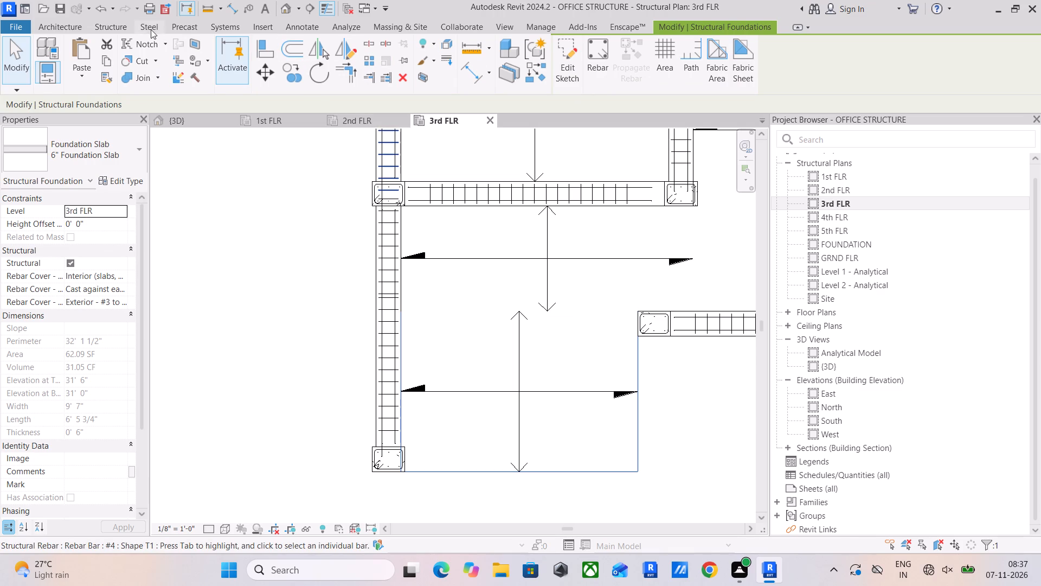
# Assign the SLAB COVER <0' - 1"> rebar cover setting to the new southwest slab.
pyautogui.click(113, 22)
pyautogui.click(576, 60)
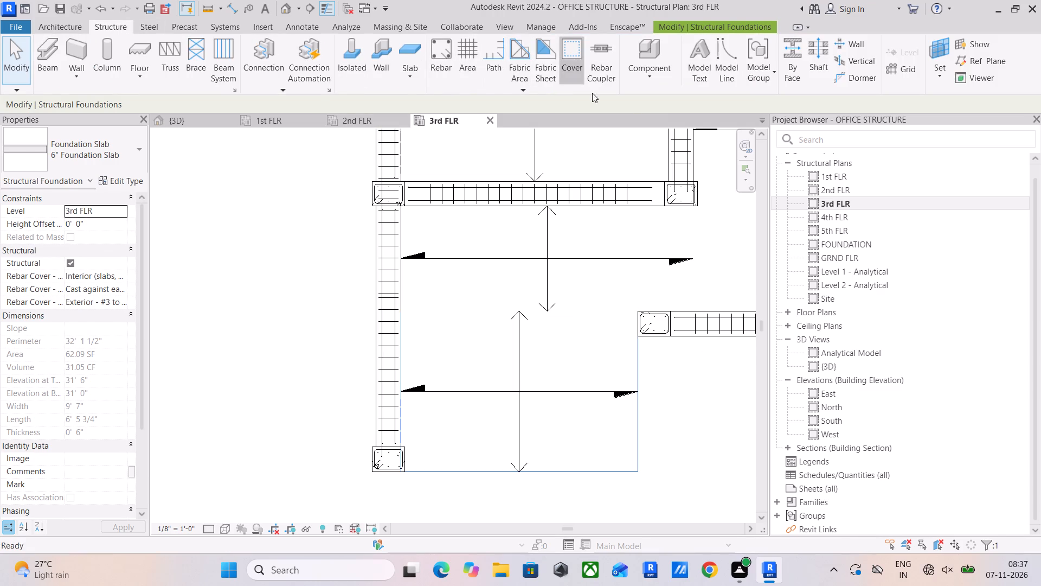
pyautogui.click(638, 426)
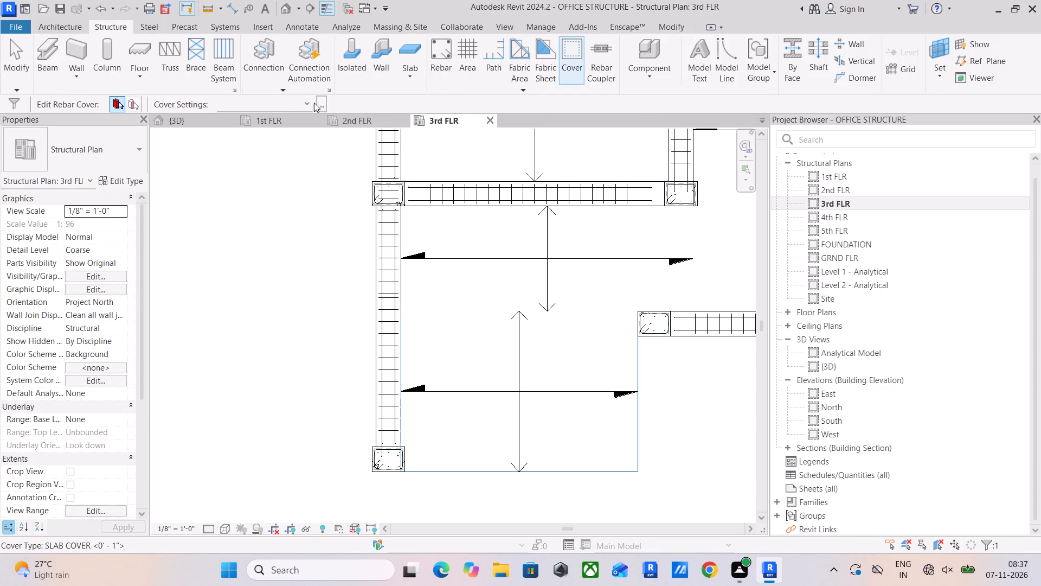
pyautogui.click(303, 103)
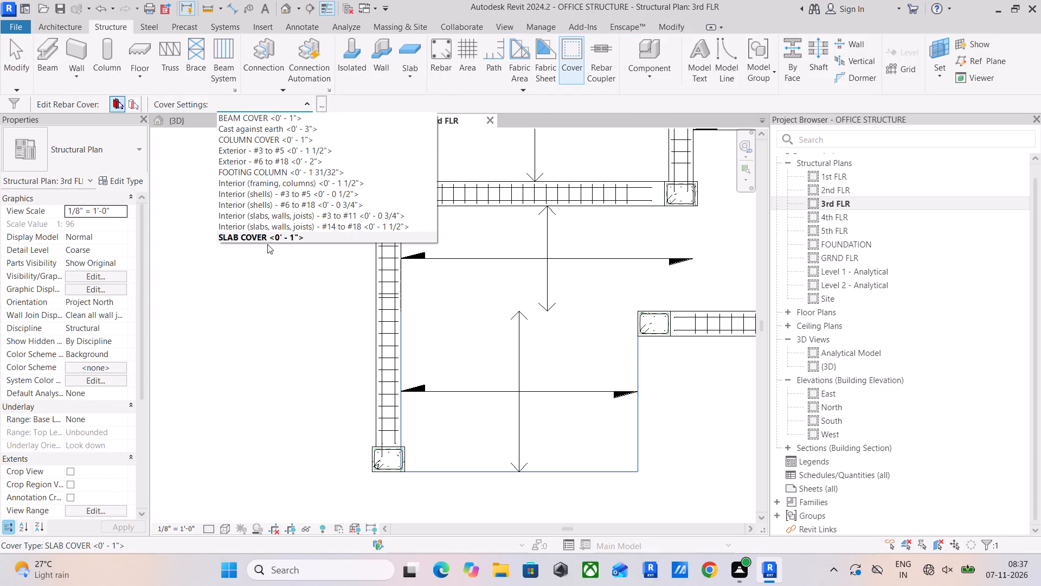
pyautogui.click(267, 244)
pyautogui.scroll(-4, 686, 330)
pyautogui.moveTo(673, 337); pyautogui.dragTo(520, 328, button='middle')
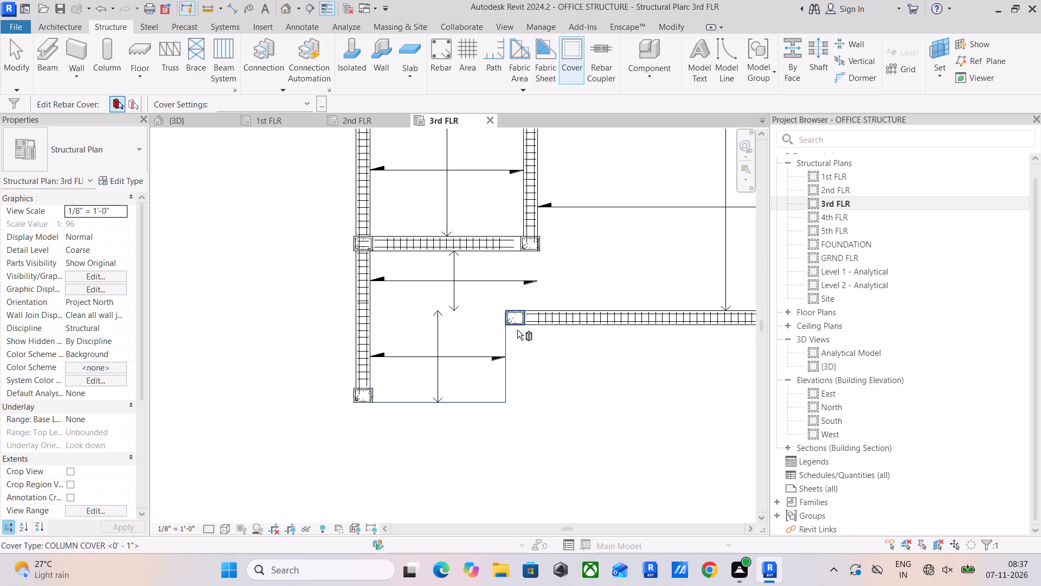
pyautogui.press('Escape')
pyautogui.press('Escape')
pyautogui.press('Escape')
pyautogui.press('Escape')
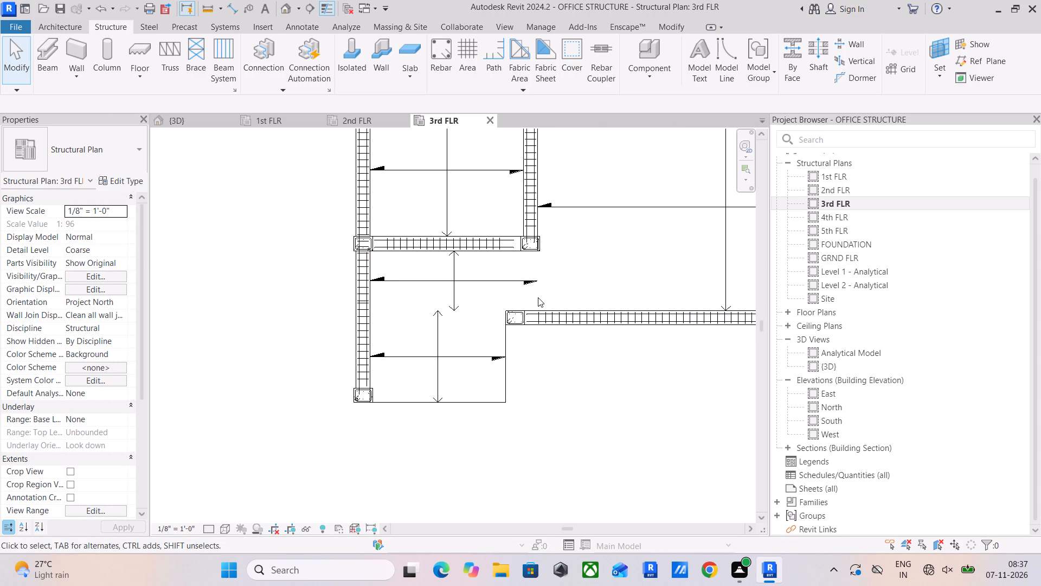
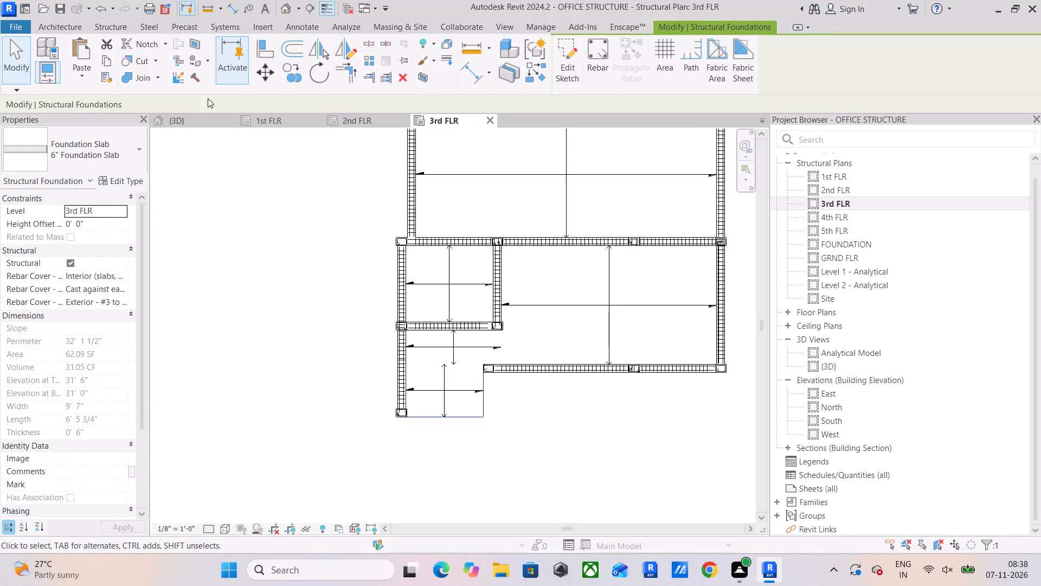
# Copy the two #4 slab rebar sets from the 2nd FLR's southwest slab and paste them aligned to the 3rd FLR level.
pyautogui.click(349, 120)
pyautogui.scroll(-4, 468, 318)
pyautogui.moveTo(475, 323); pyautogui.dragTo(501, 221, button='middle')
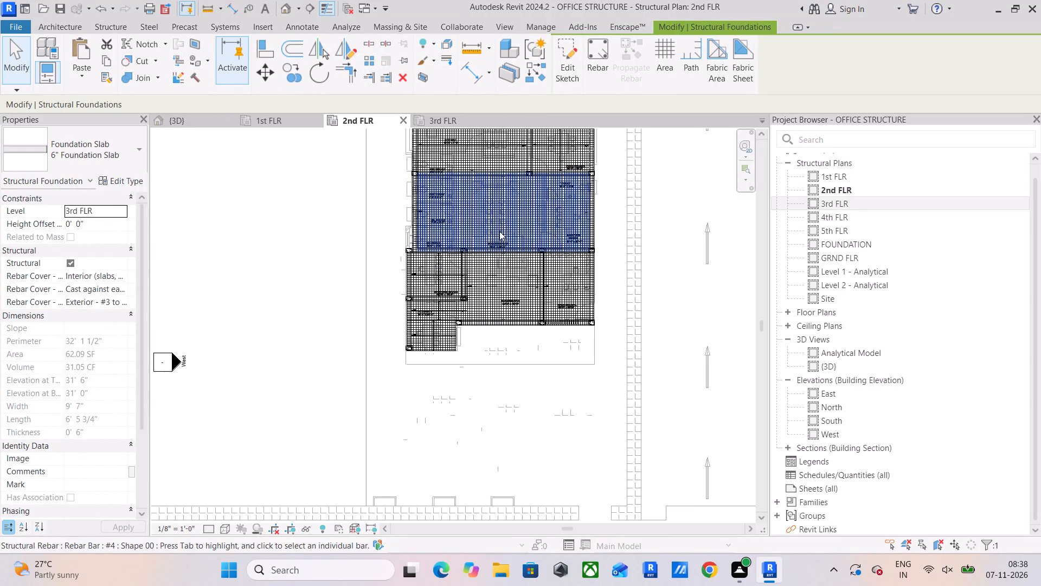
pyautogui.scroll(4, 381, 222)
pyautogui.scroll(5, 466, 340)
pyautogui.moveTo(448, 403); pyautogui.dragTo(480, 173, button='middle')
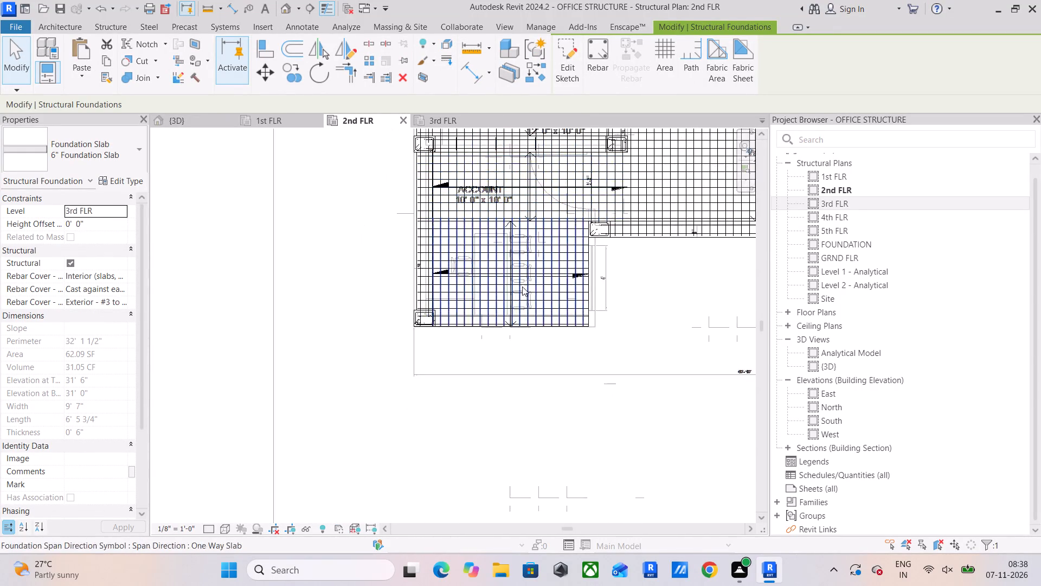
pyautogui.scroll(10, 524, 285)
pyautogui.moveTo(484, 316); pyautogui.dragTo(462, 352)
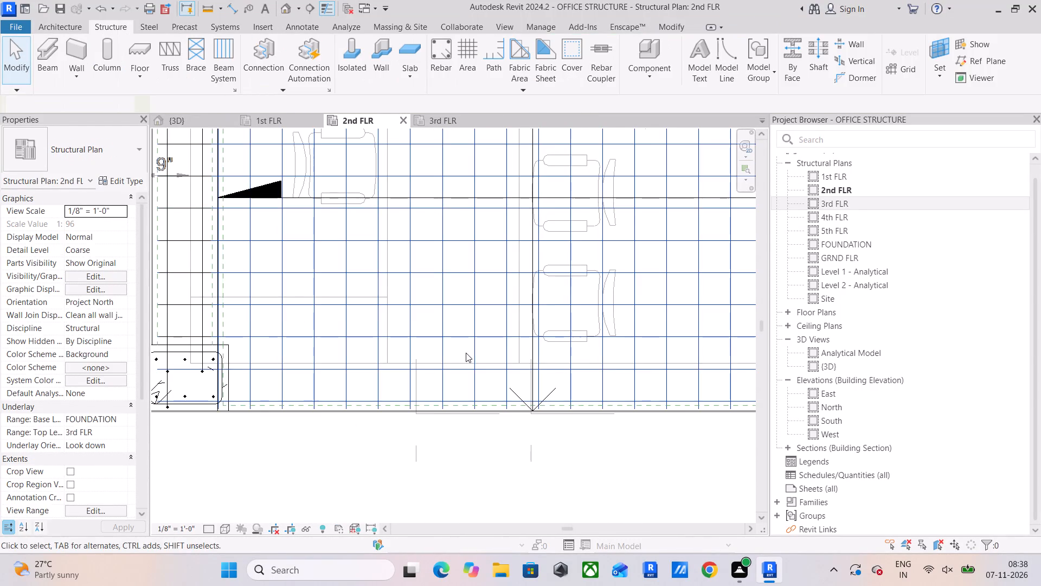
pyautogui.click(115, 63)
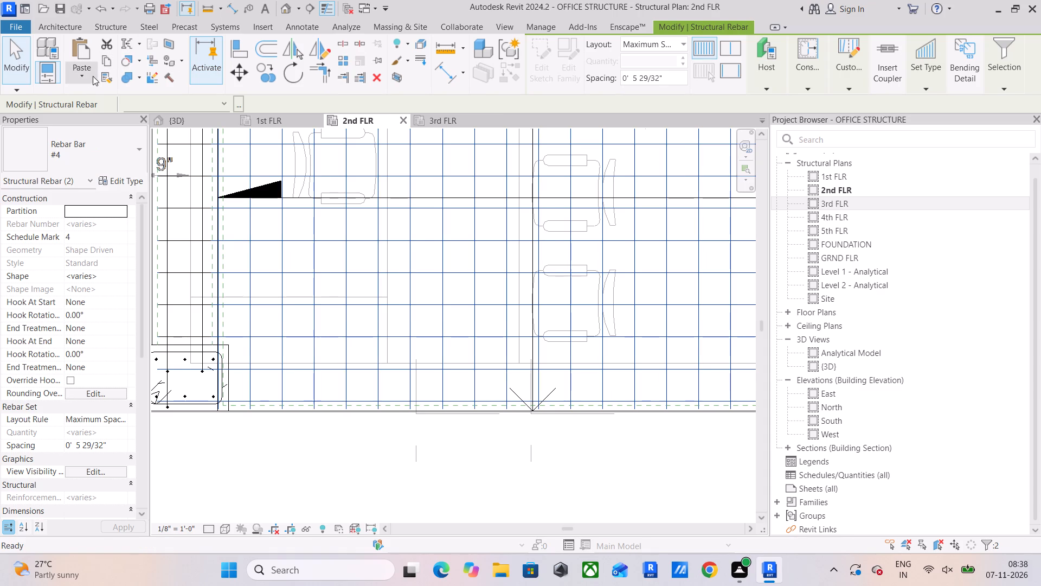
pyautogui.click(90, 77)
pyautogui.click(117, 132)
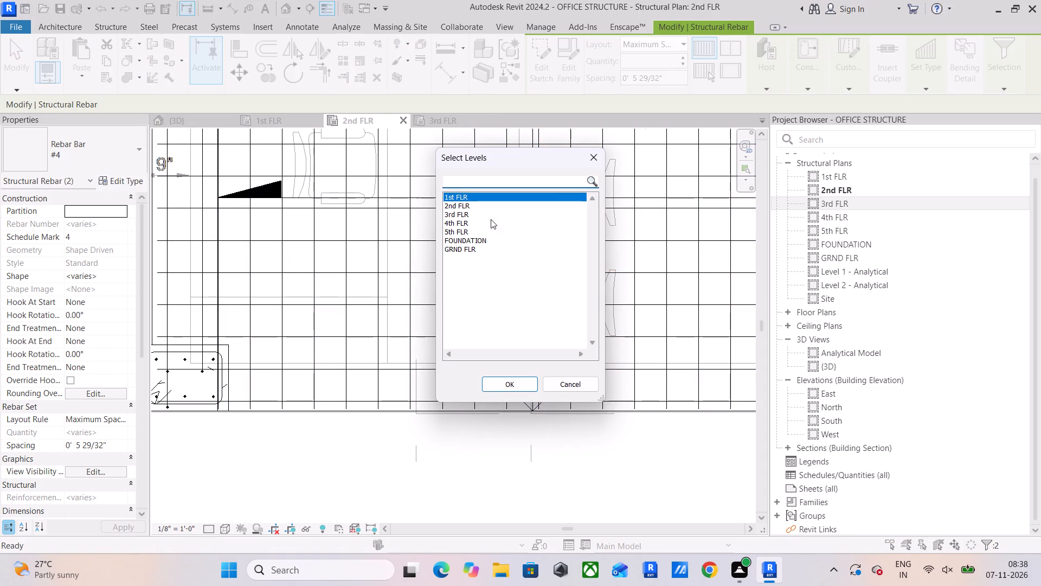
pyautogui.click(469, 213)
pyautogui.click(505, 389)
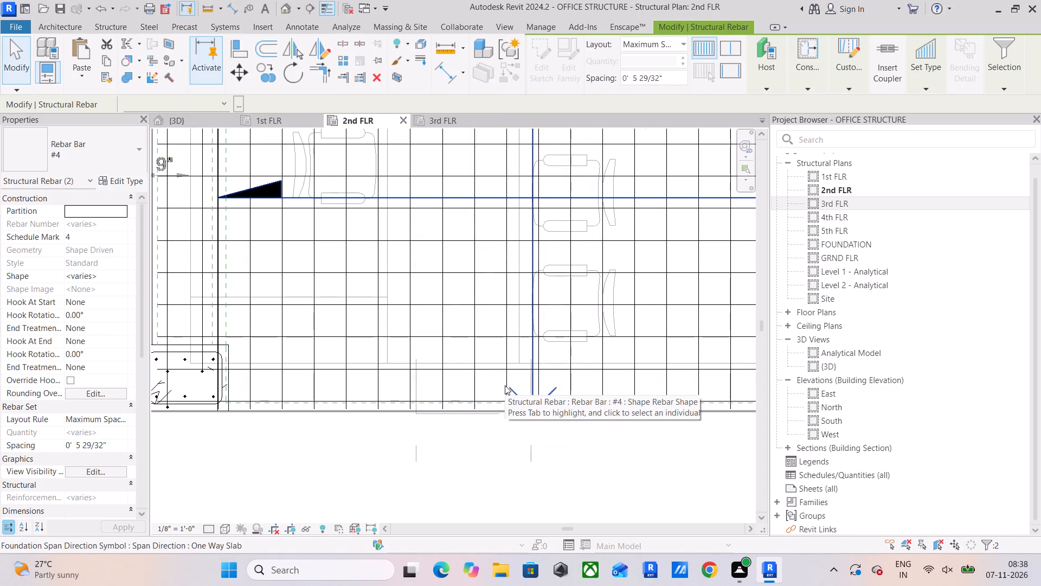
# In the 3rd FLR plan, pull in the north end of the west beam's southernmost stirrup set and extend its south end toward the southwest column.
pyautogui.click(436, 121)
pyautogui.scroll(6, 462, 416)
pyautogui.scroll(6, 375, 367)
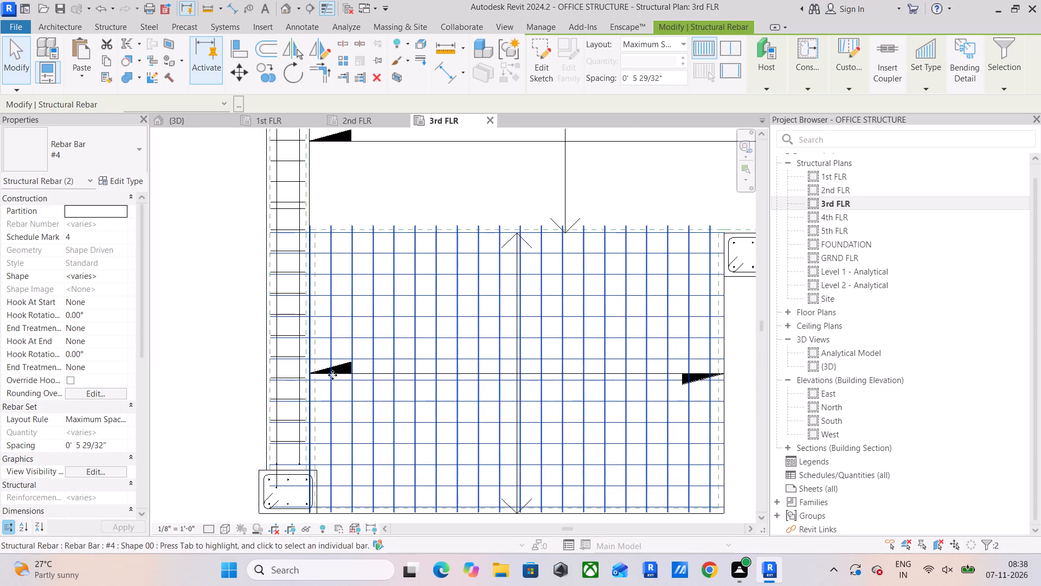
pyautogui.scroll(4, 324, 374)
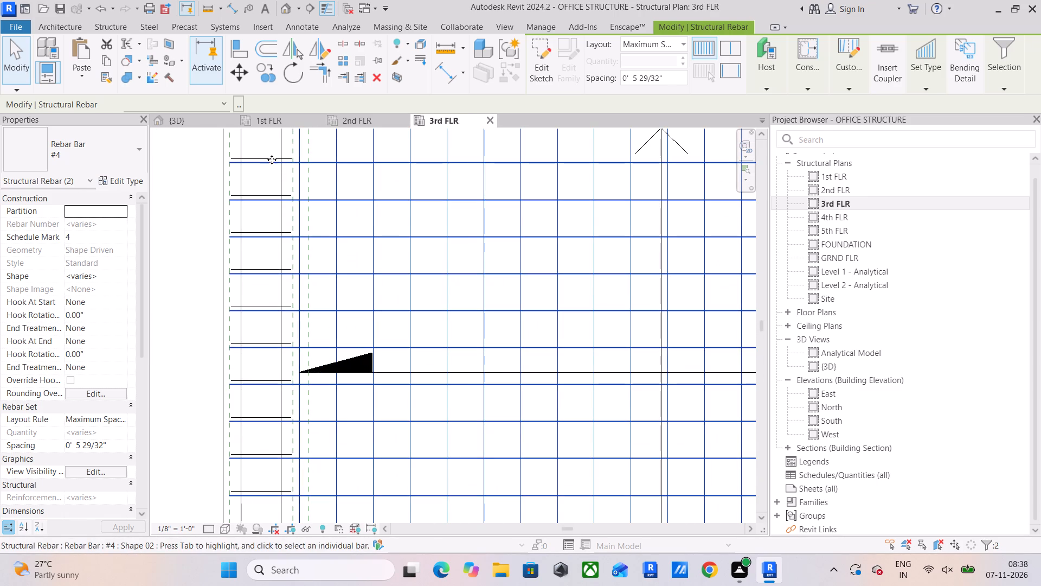
pyautogui.click(187, 183)
pyautogui.click(250, 156)
pyautogui.scroll(-5, 285, 208)
pyautogui.moveTo(311, 239); pyautogui.dragTo(364, 294, button='middle')
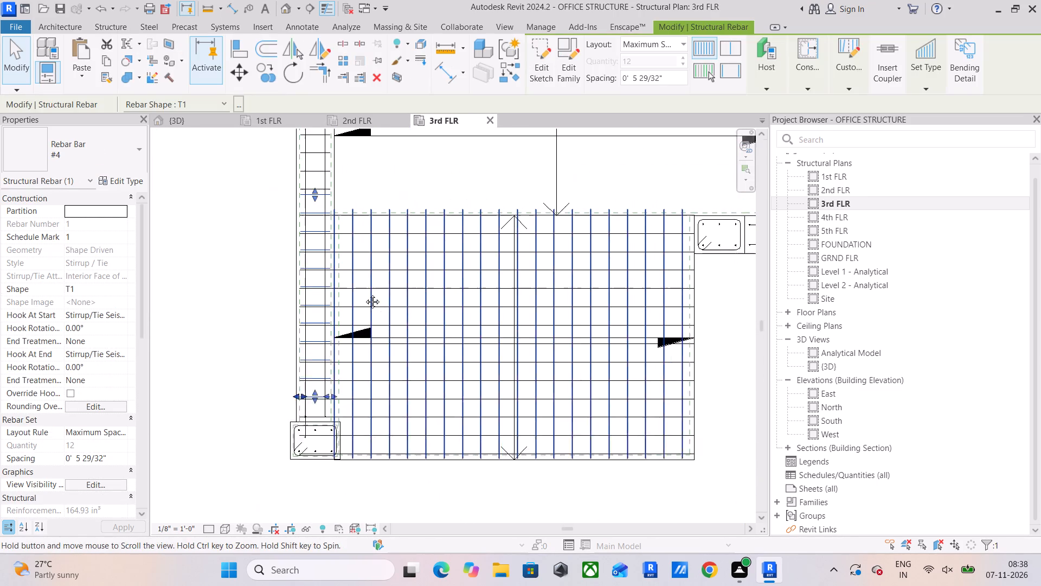
pyautogui.moveTo(364, 294); pyautogui.dragTo(364, 294, button='middle')
pyautogui.moveTo(327, 207); pyautogui.dragTo(329, 223)
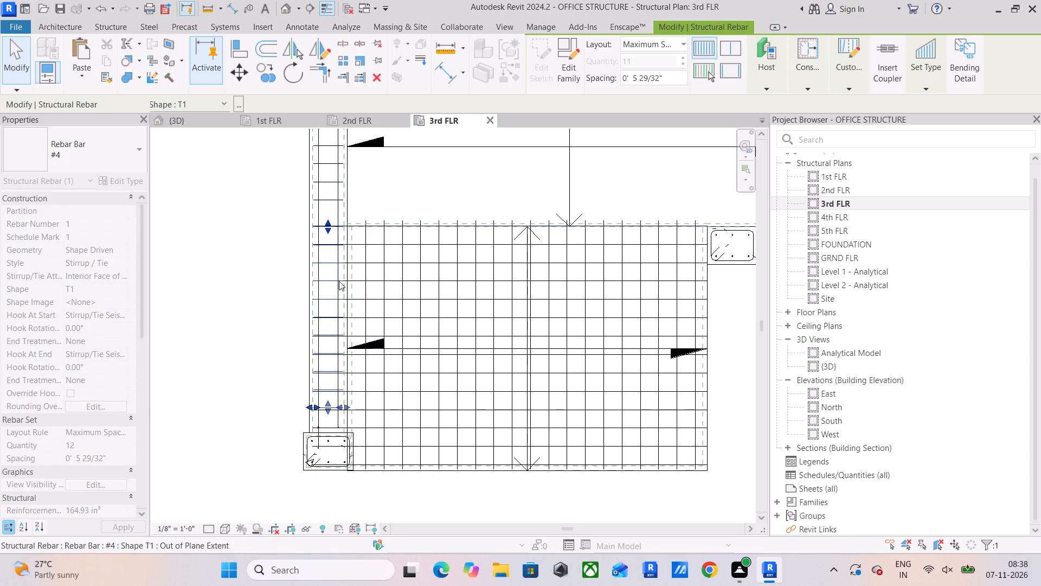
pyautogui.scroll(5, 318, 410)
pyautogui.moveTo(339, 414); pyautogui.dragTo(344, 445)
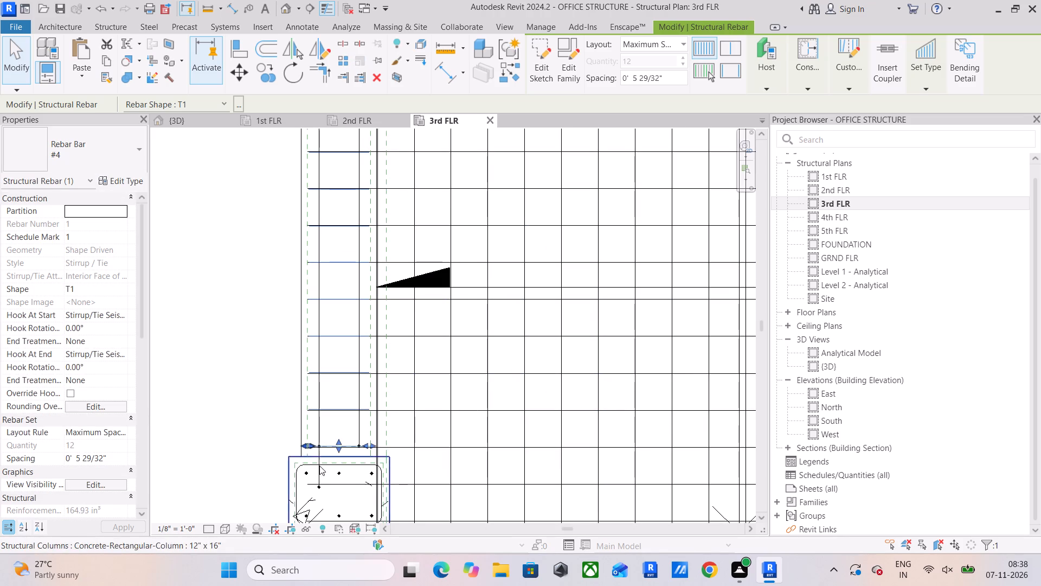
pyautogui.scroll(11, 320, 463)
pyautogui.click(352, 416)
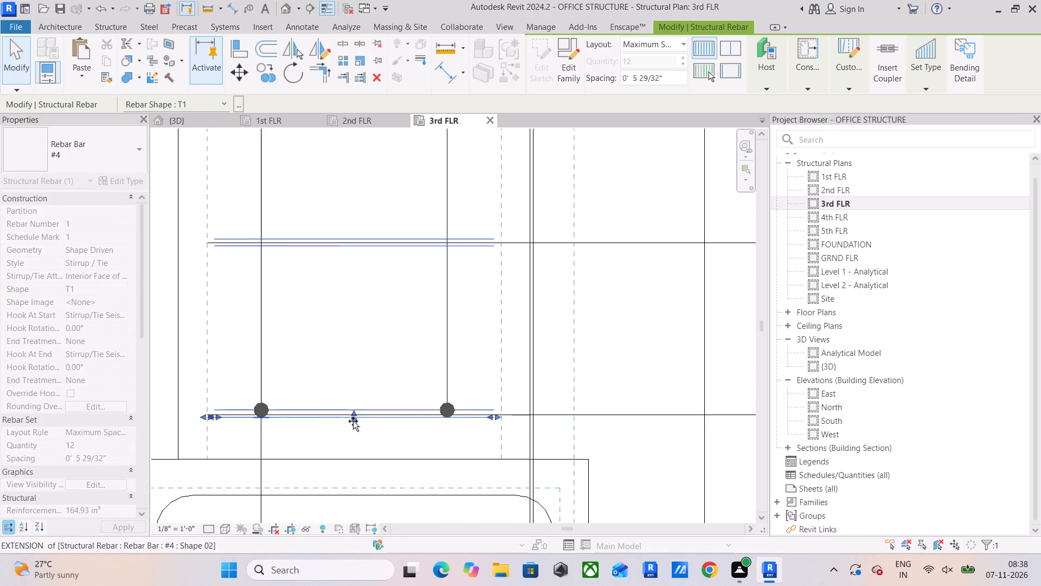
pyautogui.scroll(5, 355, 419)
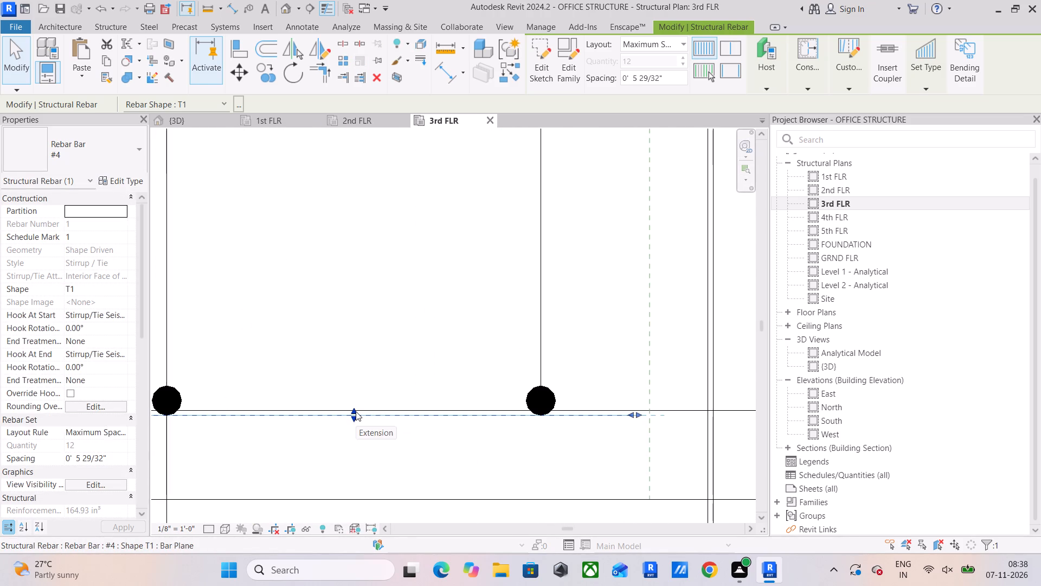
pyautogui.click(354, 409)
pyautogui.scroll(-10, 351, 423)
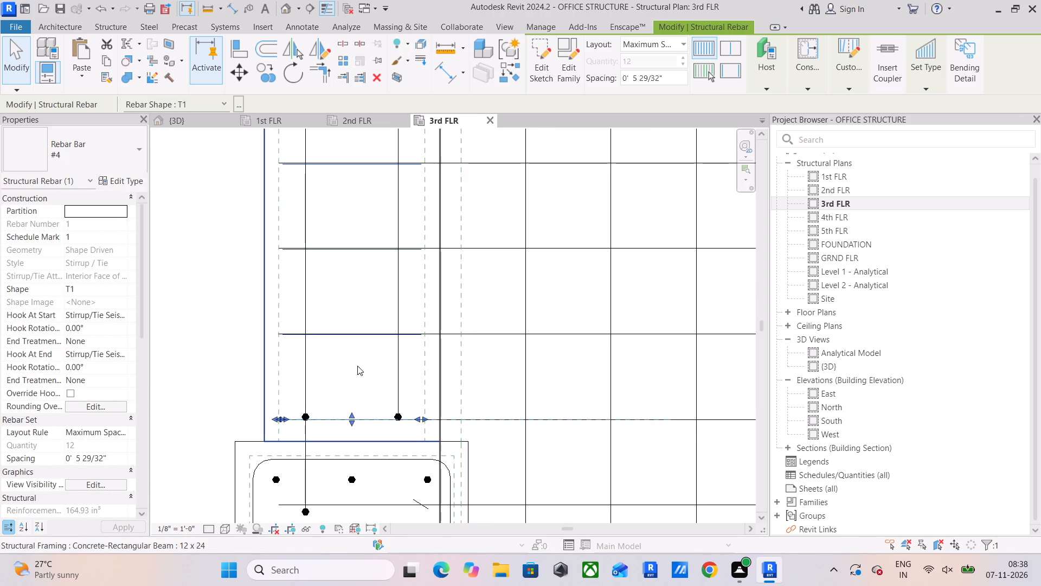
pyautogui.click(357, 366)
pyautogui.click(306, 415)
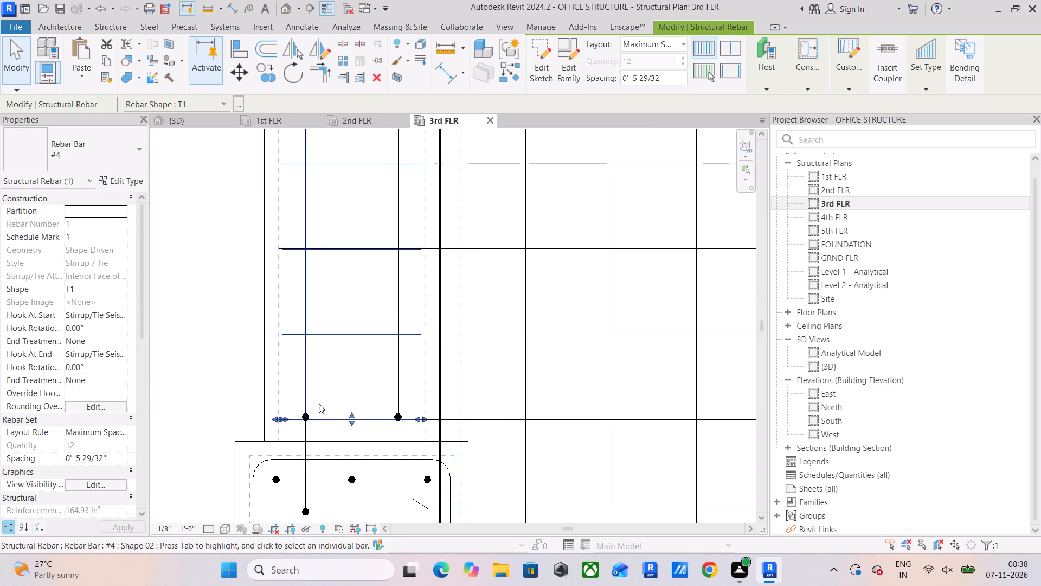
pyautogui.scroll(-8, 319, 404)
pyautogui.click(252, 333)
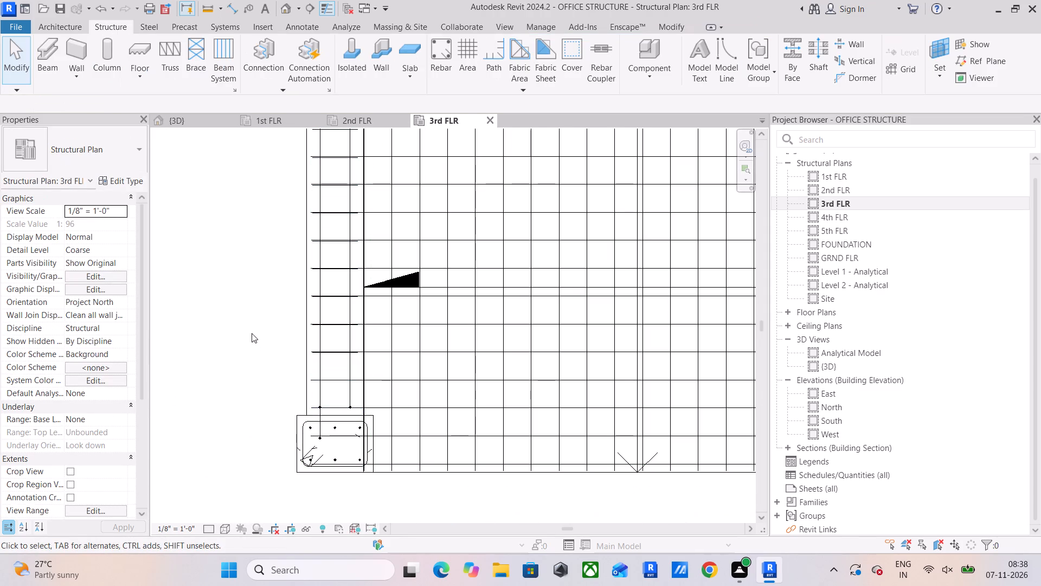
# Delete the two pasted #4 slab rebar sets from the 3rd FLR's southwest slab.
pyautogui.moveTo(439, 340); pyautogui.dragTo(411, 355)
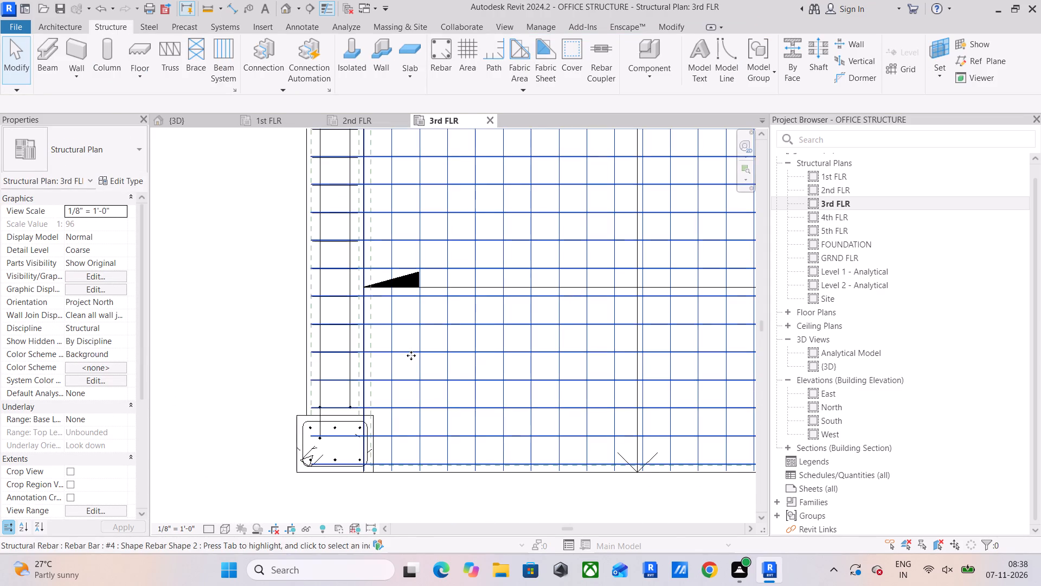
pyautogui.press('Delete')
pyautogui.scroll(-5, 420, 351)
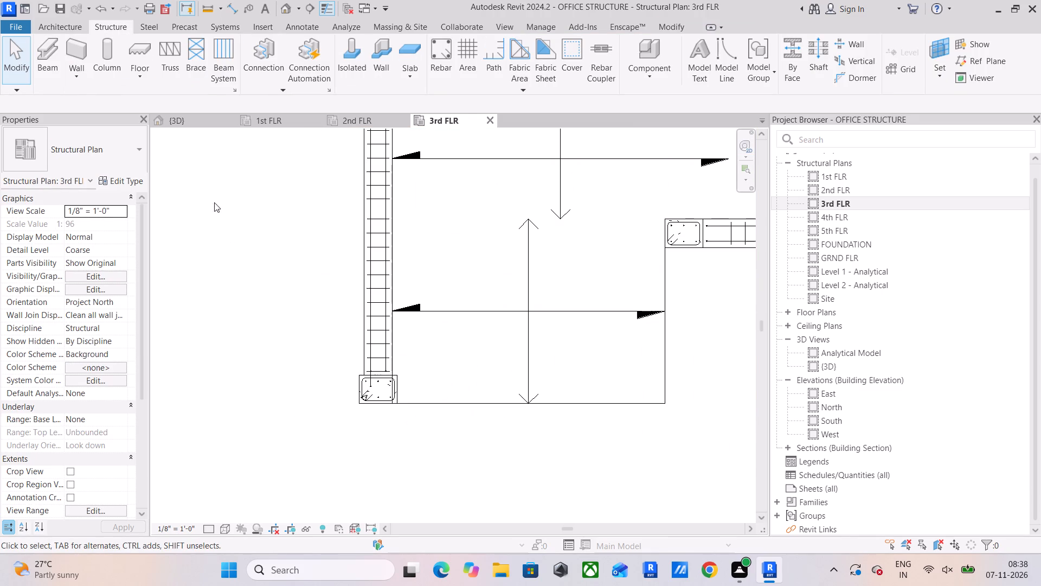
# Review the whole model's related warnings in 3D and locate the rebar listed under Warning 1.
pyautogui.click(197, 122)
pyautogui.scroll(-10, 349, 280)
pyautogui.moveTo(414, 317); pyautogui.dragTo(447, 463, button='middle')
pyautogui.moveTo(309, 205); pyautogui.dragTo(585, 567)
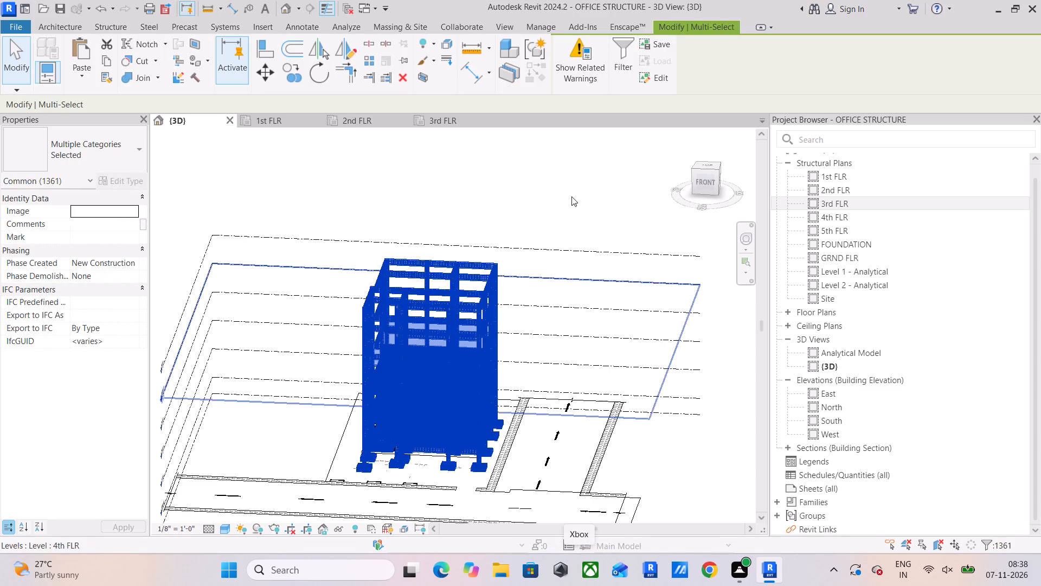
pyautogui.click(576, 64)
pyautogui.click(788, 317)
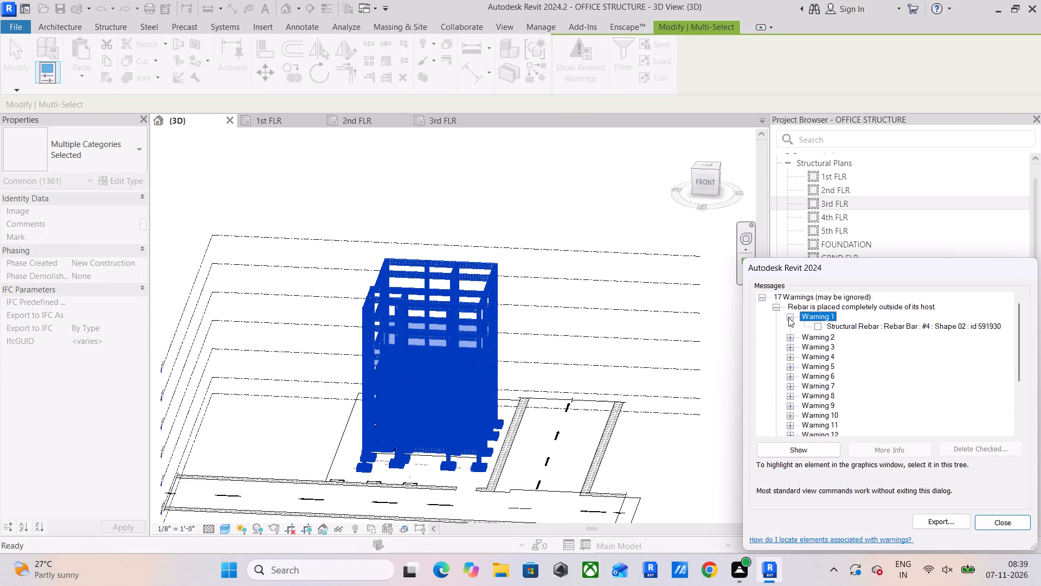
pyautogui.click(817, 326)
pyautogui.click(816, 448)
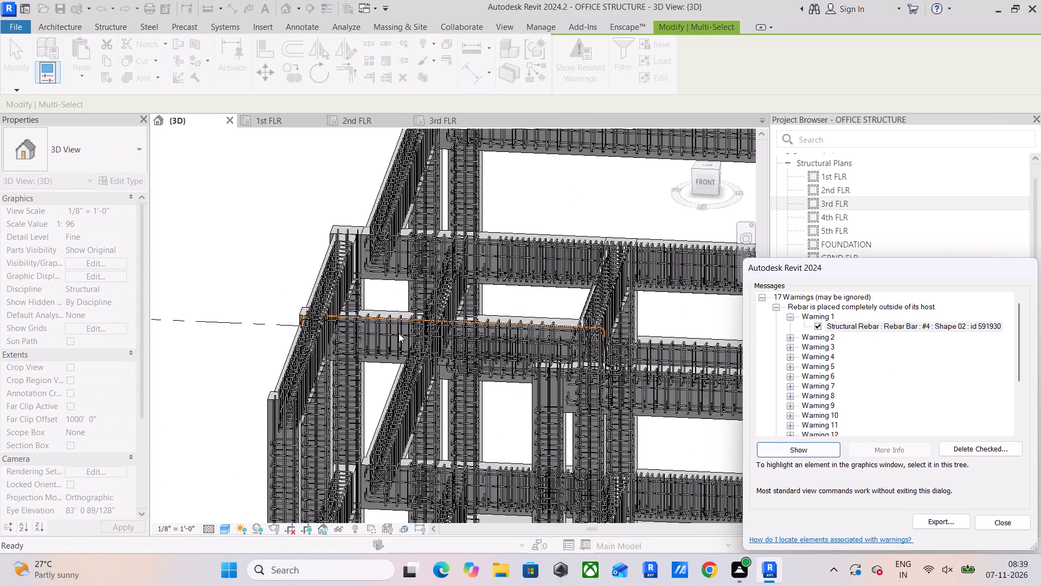
pyautogui.scroll(5, 427, 306)
pyautogui.scroll(13, 390, 347)
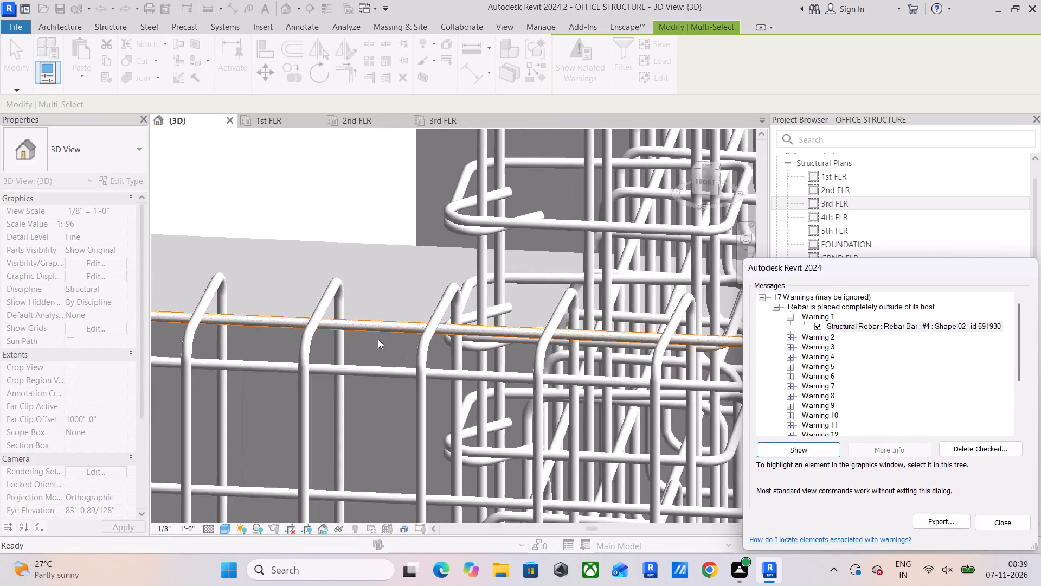
pyautogui.scroll(1, 378, 339)
pyautogui.click(1002, 521)
# Isolate the flagged #4 Shape 02 beam bar with a selection box and view it from the top.
pyautogui.click(364, 316)
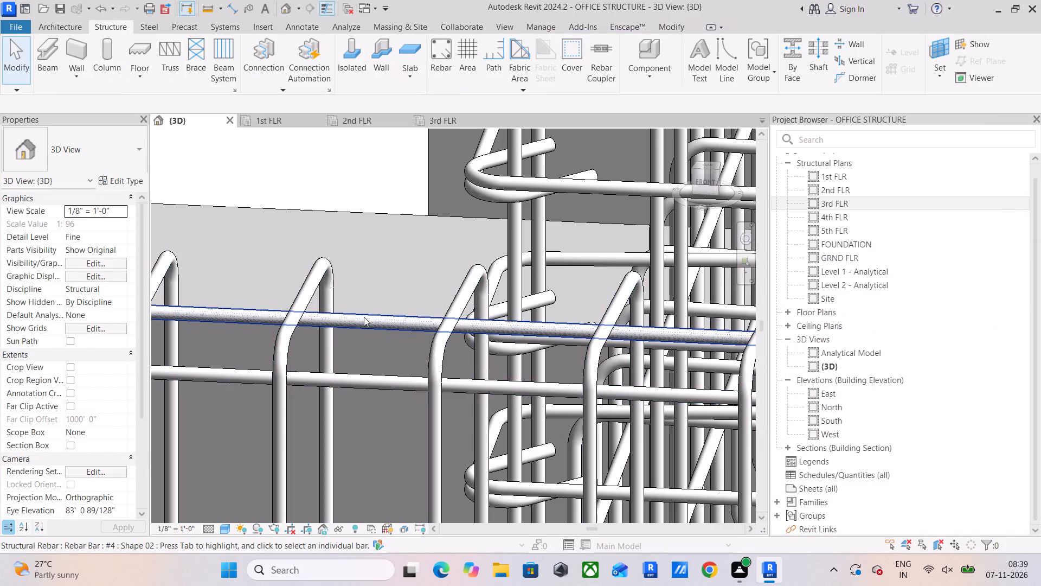
pyautogui.click(402, 79)
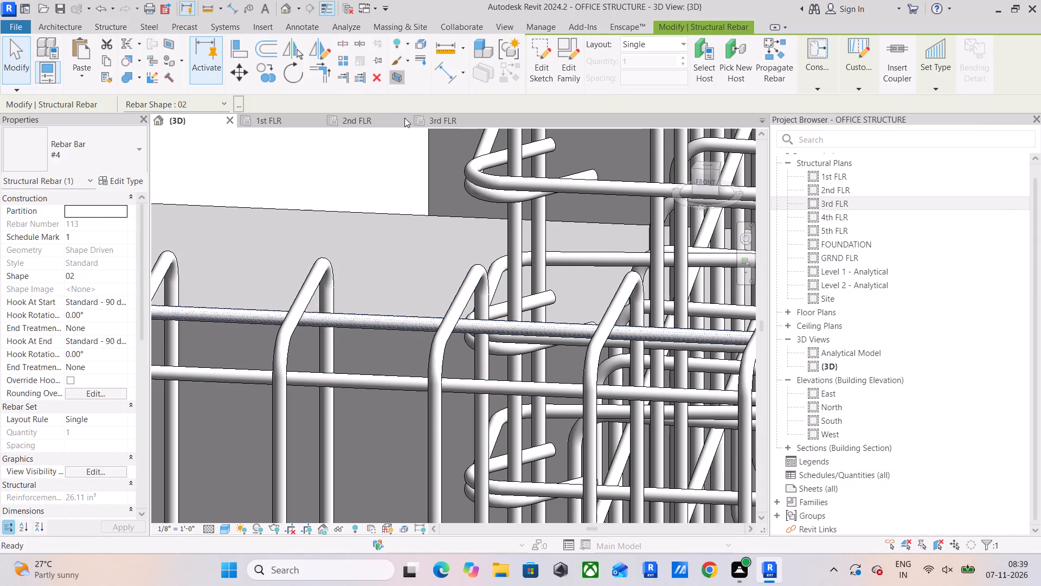
pyautogui.moveTo(708, 179); pyautogui.dragTo(714, 193)
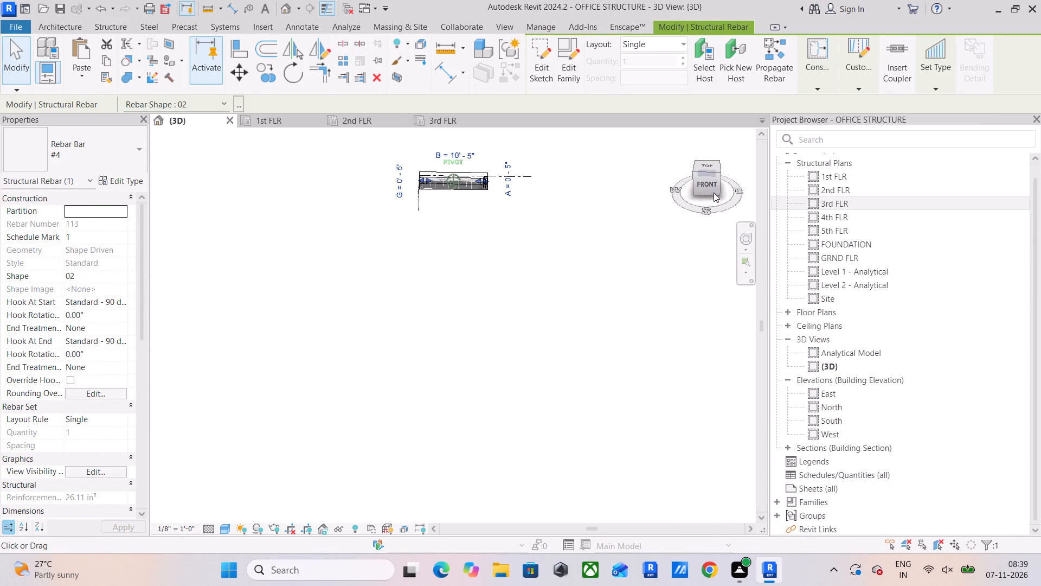
pyautogui.moveTo(714, 193); pyautogui.dragTo(715, 194)
pyautogui.click(710, 167)
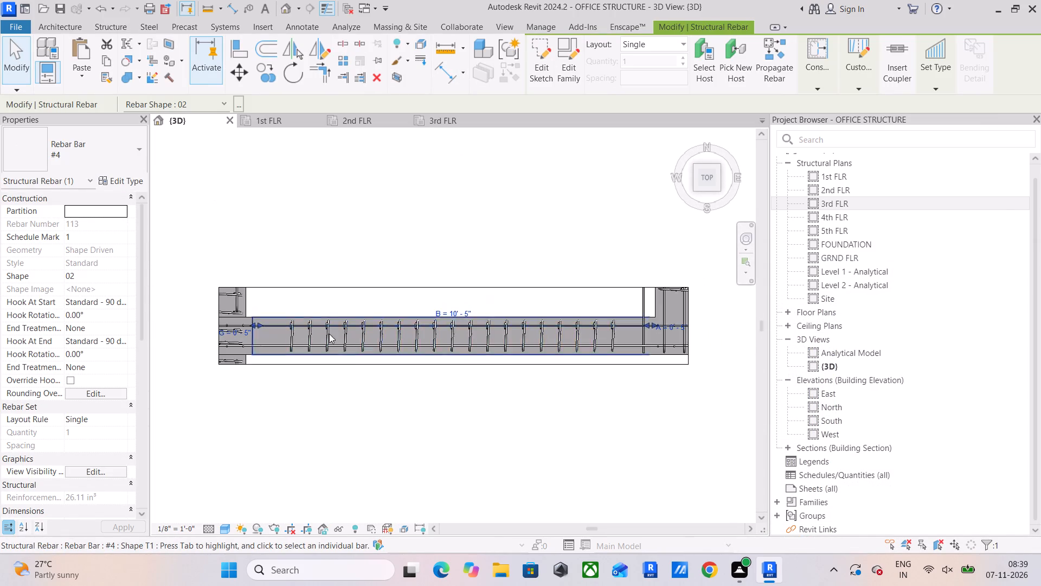
pyautogui.scroll(5, 291, 327)
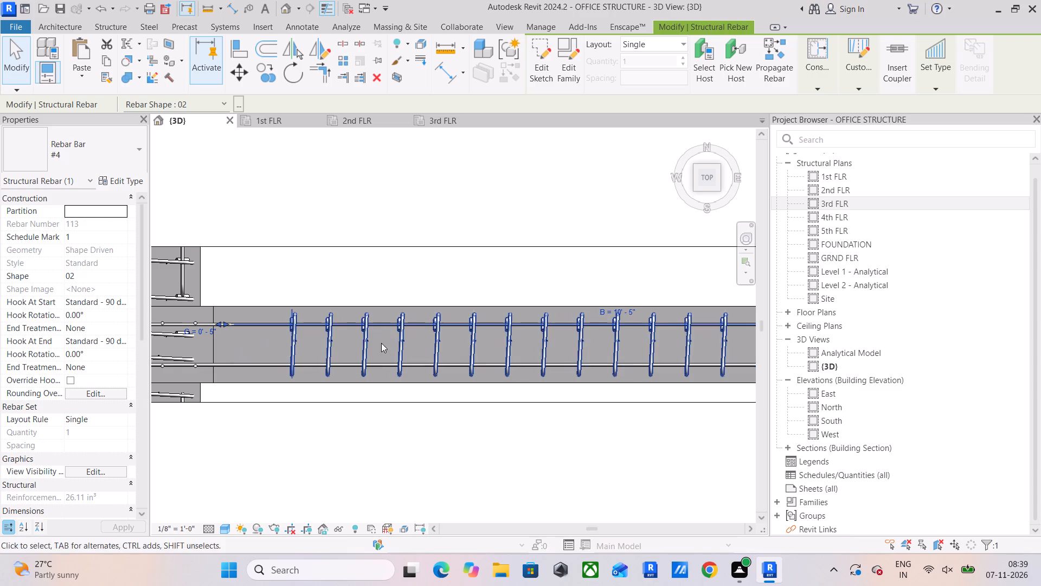
pyautogui.scroll(-4, 511, 288)
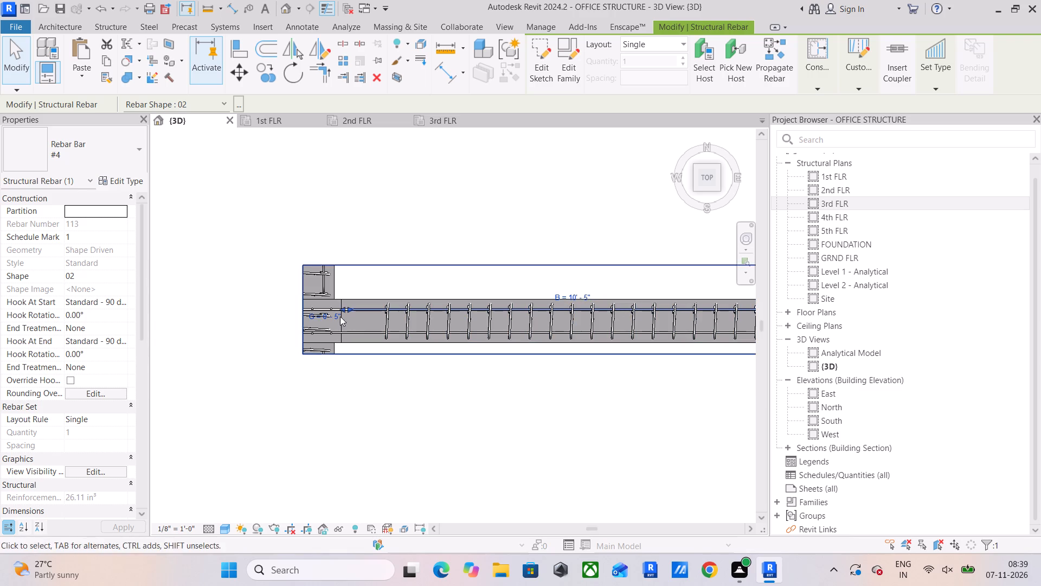
pyautogui.scroll(3, 380, 326)
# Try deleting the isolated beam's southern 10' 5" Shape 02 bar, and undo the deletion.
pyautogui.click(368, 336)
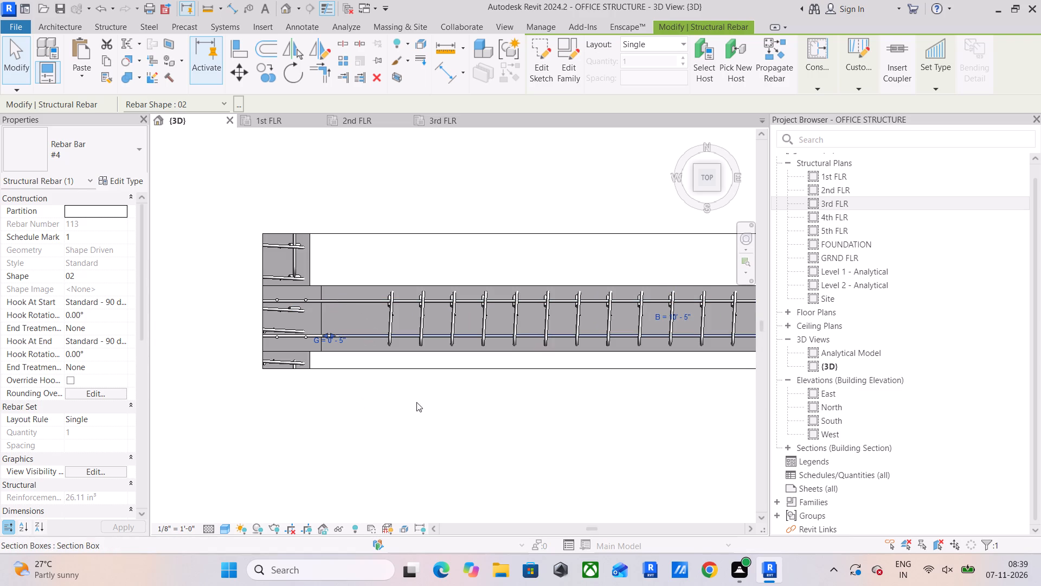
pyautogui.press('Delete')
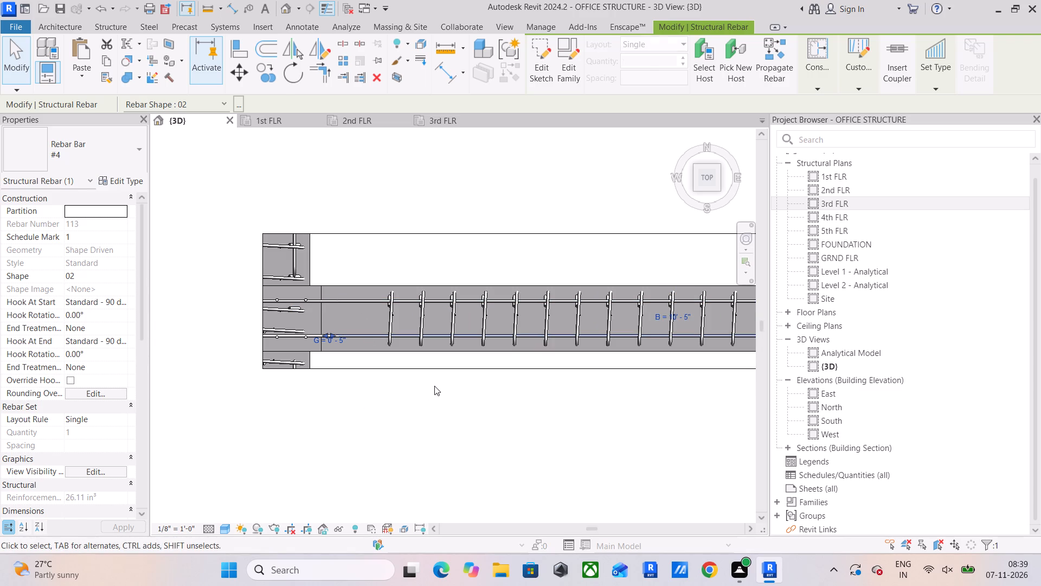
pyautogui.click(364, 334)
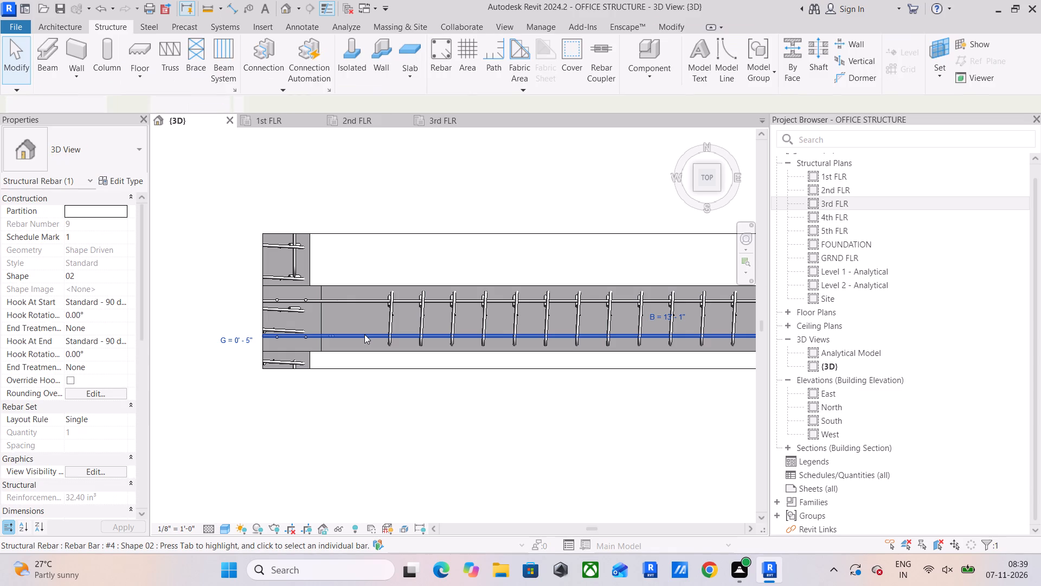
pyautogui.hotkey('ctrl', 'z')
# Inspect the #4 Shape 02 bars at the isolated beam's west end, comparing the 10' 5" and 13' 1" bars.
pyautogui.scroll(-2, 365, 364)
pyautogui.keyDown('shift'); pyautogui.moveTo(374, 409); pyautogui.dragTo(373, 379, button='middle'); pyautogui.keyUp('shift')
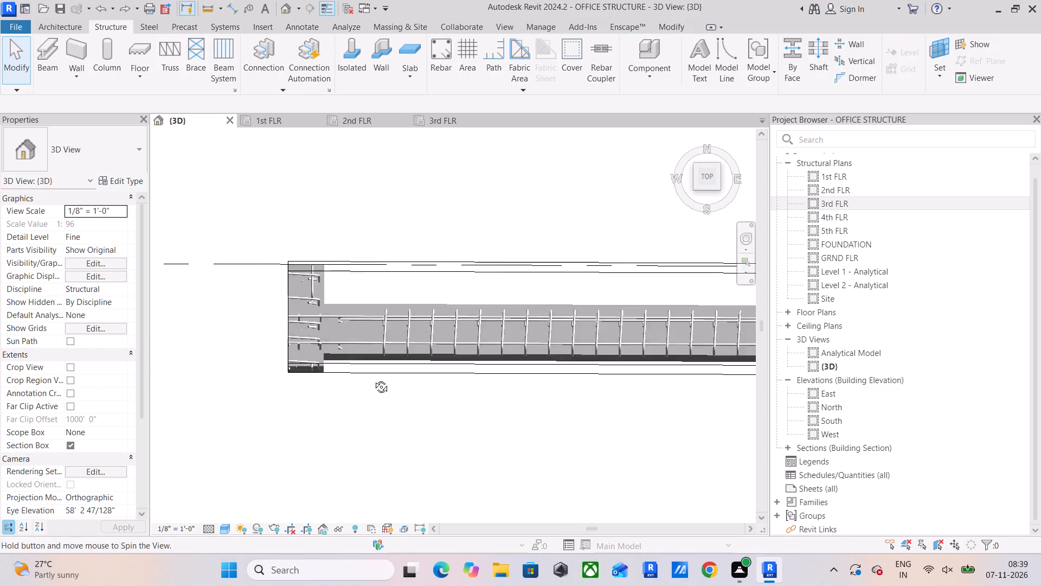
pyautogui.keyDown('shift'); pyautogui.moveTo(373, 379); pyautogui.dragTo(275, 190, button='middle'); pyautogui.keyUp('shift')
pyautogui.scroll(4, 418, 232)
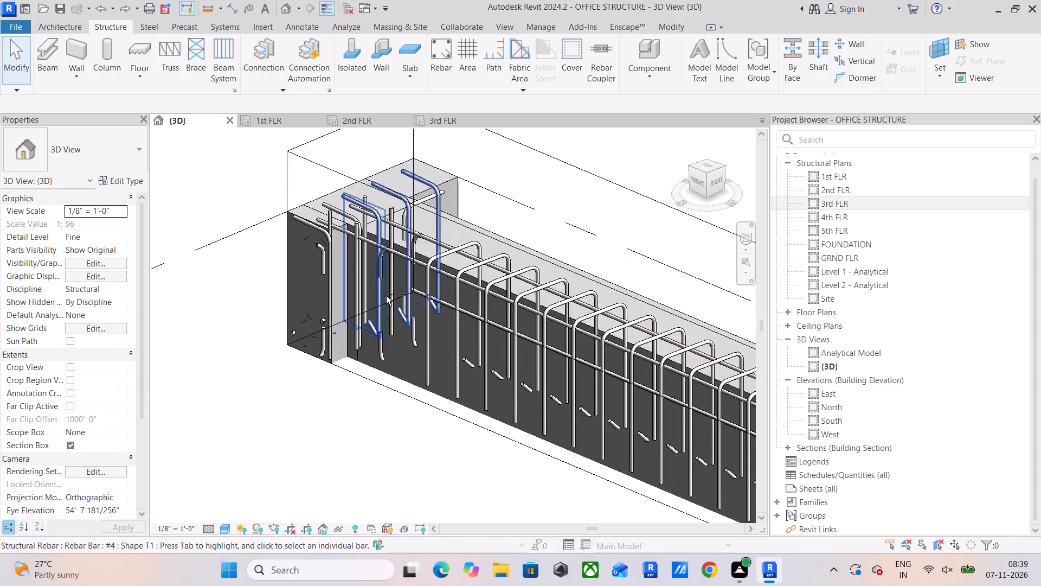
pyautogui.keyDown('shift'); pyautogui.moveTo(386, 296); pyautogui.dragTo(423, 243, button='middle'); pyautogui.keyUp('shift')
pyautogui.click(320, 338)
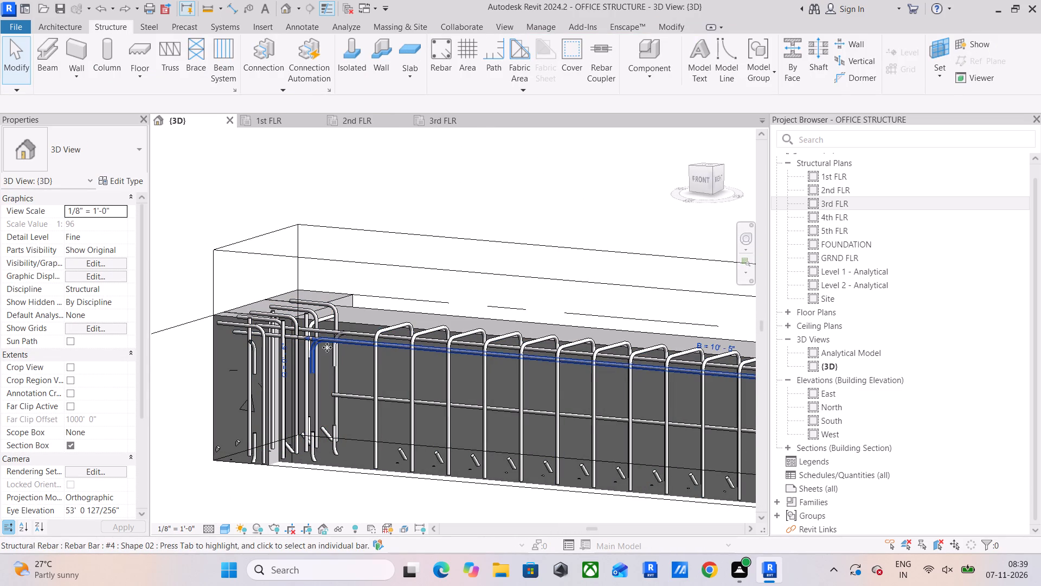
pyautogui.keyDown('shift'); pyautogui.moveTo(350, 383); pyautogui.dragTo(384, 377, button='middle'); pyautogui.keyUp('shift')
pyautogui.moveTo(327, 402); pyautogui.dragTo(415, 419, button='middle')
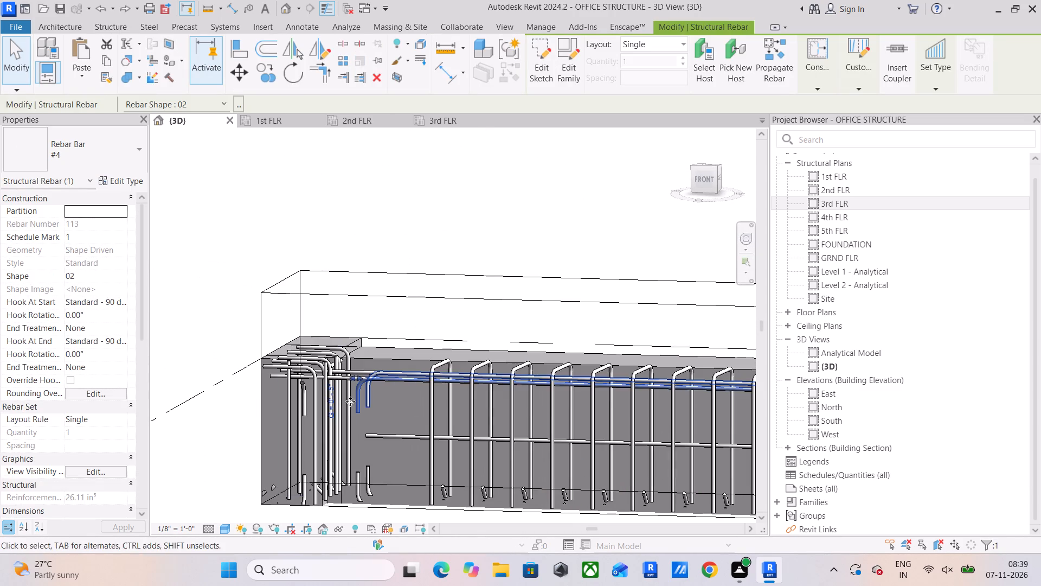
pyautogui.scroll(4, 282, 374)
pyautogui.click(275, 379)
pyautogui.scroll(-4, 470, 446)
pyautogui.moveTo(470, 442); pyautogui.dragTo(470, 366, button='middle')
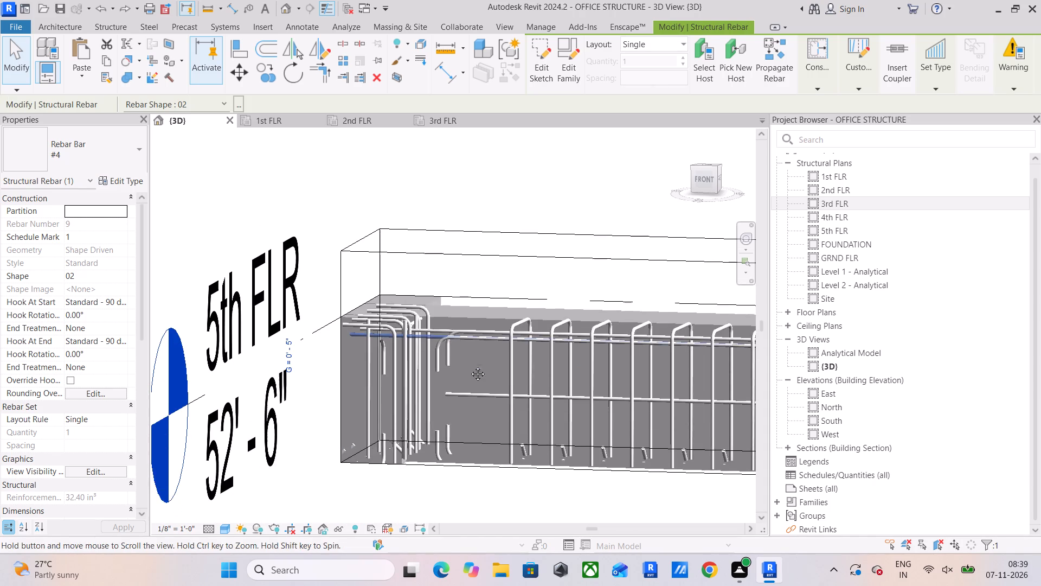
pyautogui.moveTo(470, 366); pyautogui.dragTo(470, 365, button='middle')
# Align the two 13' 1" #4 Shape 02 bars vertically with the beam's mid-height straight bar, working in the front view.
pyautogui.click(704, 179)
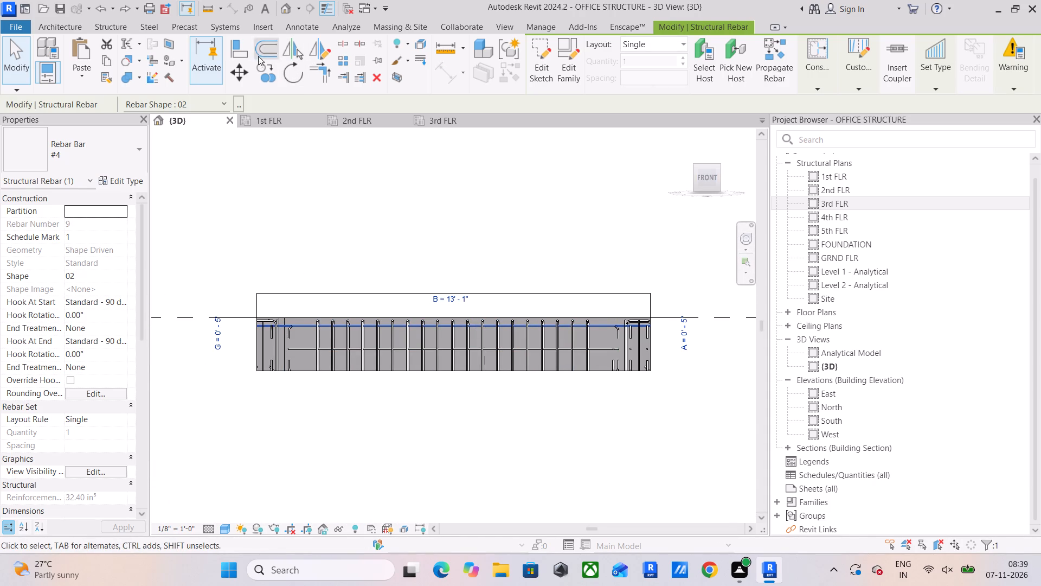
pyautogui.click(238, 52)
pyautogui.scroll(5, 282, 356)
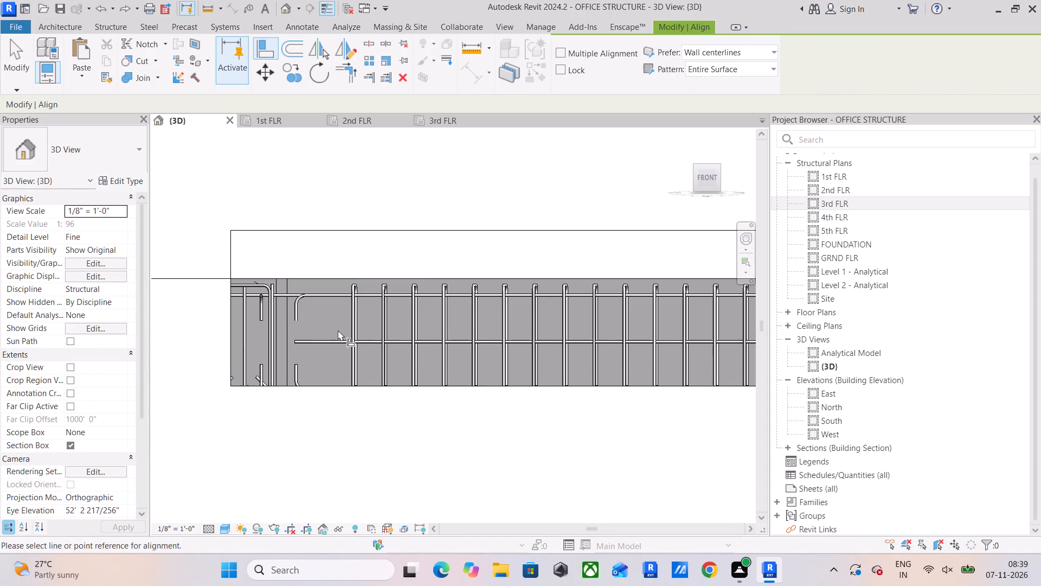
pyautogui.click(336, 339)
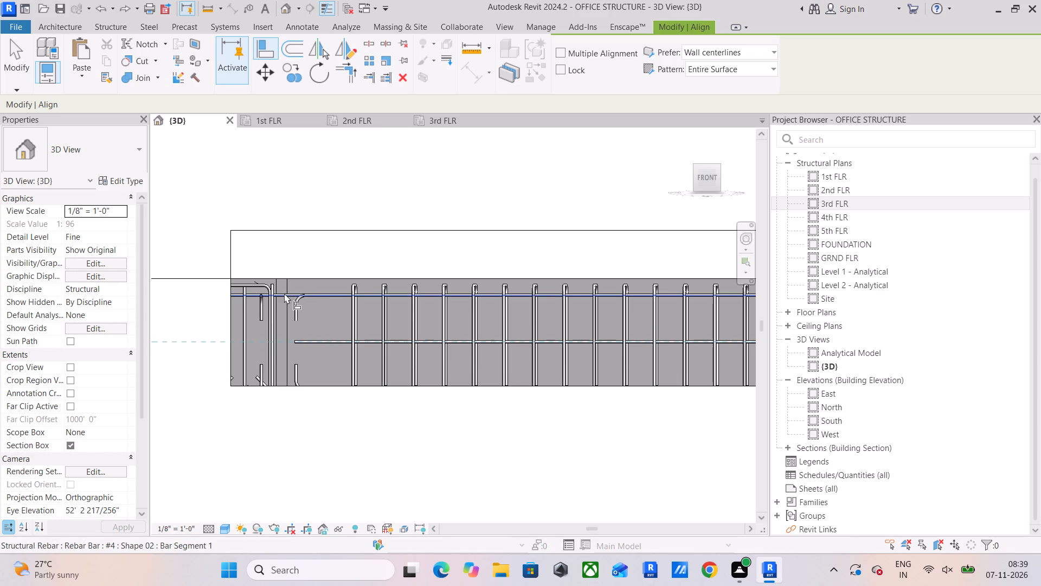
pyautogui.click(284, 293)
pyautogui.moveTo(331, 353); pyautogui.dragTo(380, 408, button='middle')
pyautogui.scroll(4, 322, 310)
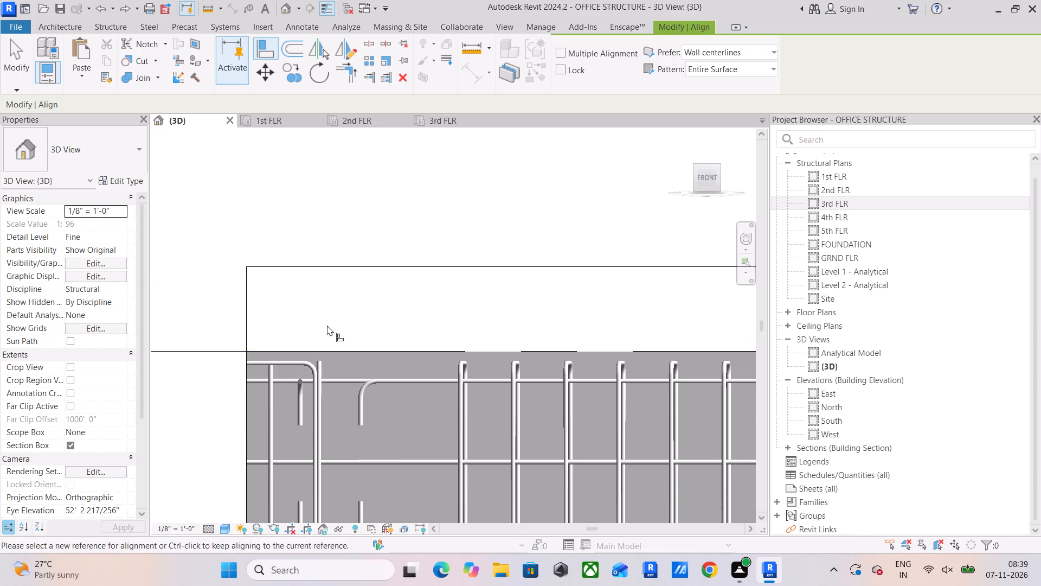
pyautogui.click(399, 463)
pyautogui.click(348, 378)
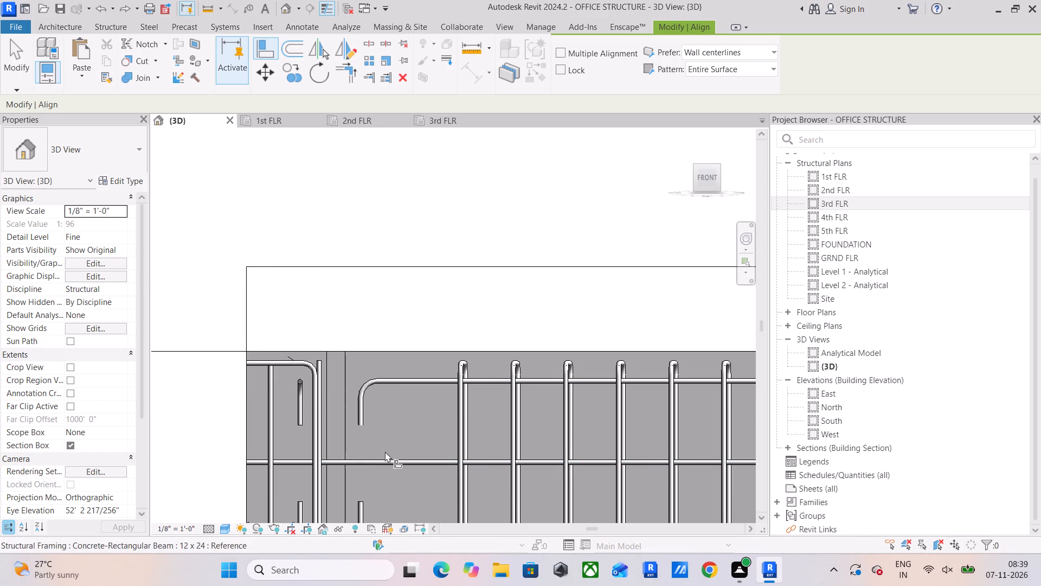
pyautogui.press('Escape')
pyautogui.press('Escape')
# Delete the southern one of the two 13' 1" Shape 02 bars now at the beam's mid-height.
pyautogui.click(394, 462)
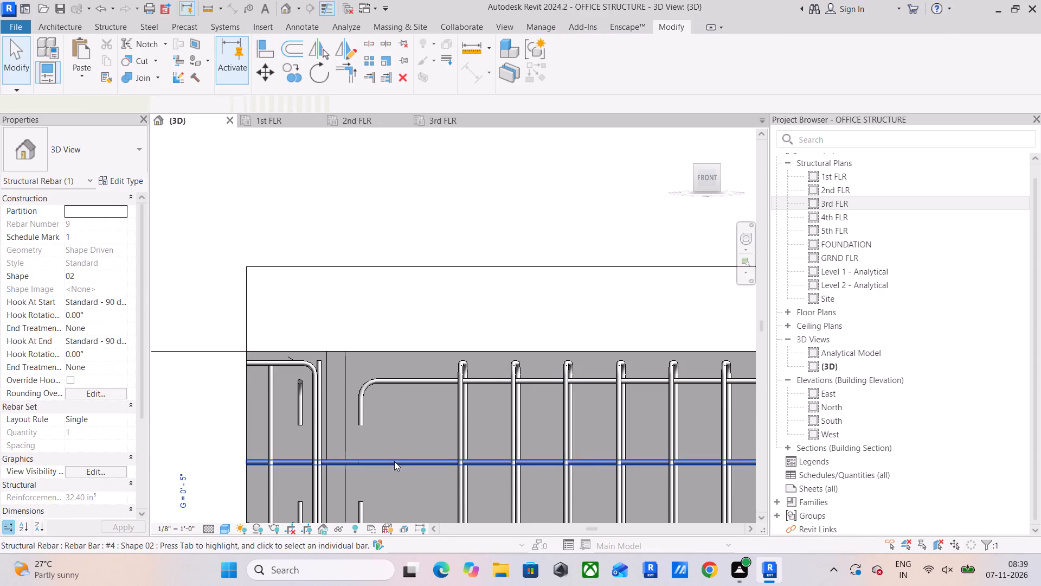
pyautogui.scroll(-1, 394, 461)
pyautogui.moveTo(400, 455); pyautogui.dragTo(406, 367, button='middle')
pyautogui.keyDown('shift'); pyautogui.moveTo(404, 378); pyautogui.dragTo(408, 397, button='middle'); pyautogui.keyUp('shift')
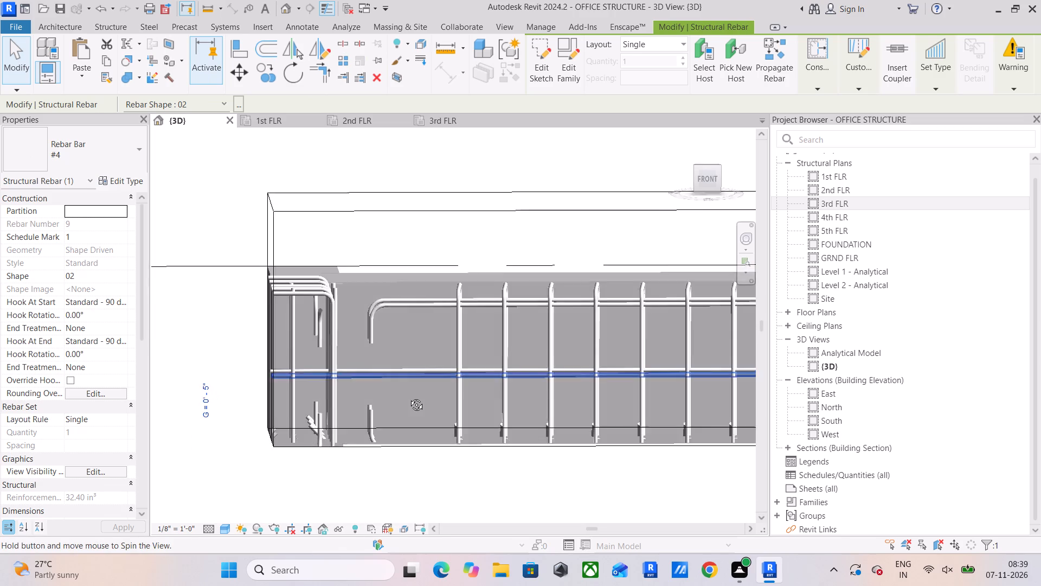
pyautogui.keyDown('shift'); pyautogui.moveTo(408, 397); pyautogui.dragTo(432, 450, button='middle'); pyautogui.keyUp('shift')
pyautogui.scroll(4, 416, 419)
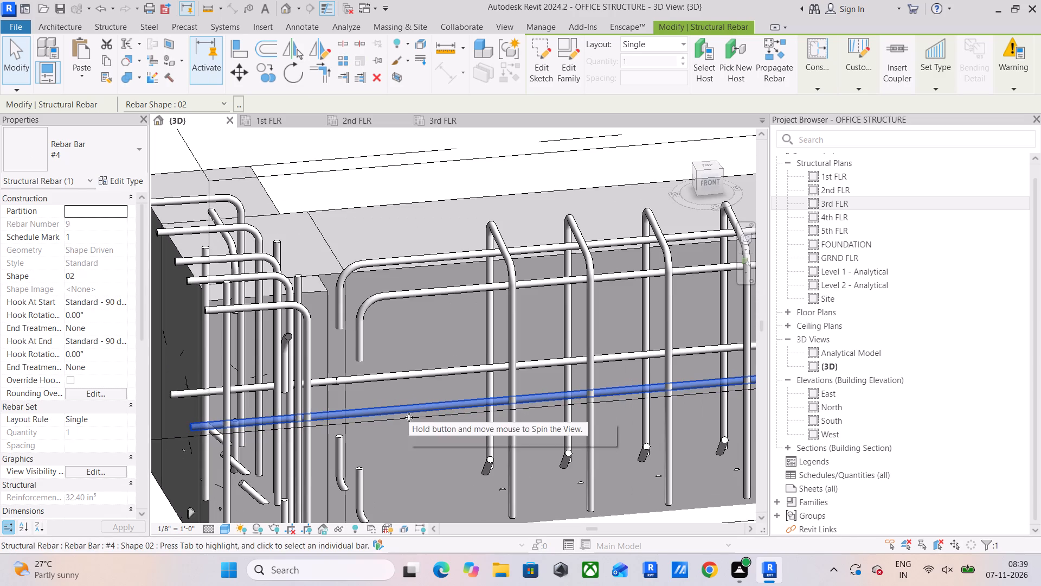
pyautogui.press('Delete')
# Select the mid-height 10' 5" #4 Shape 00 bar and examine its position among the ties from the beam's west end.
pyautogui.click(406, 380)
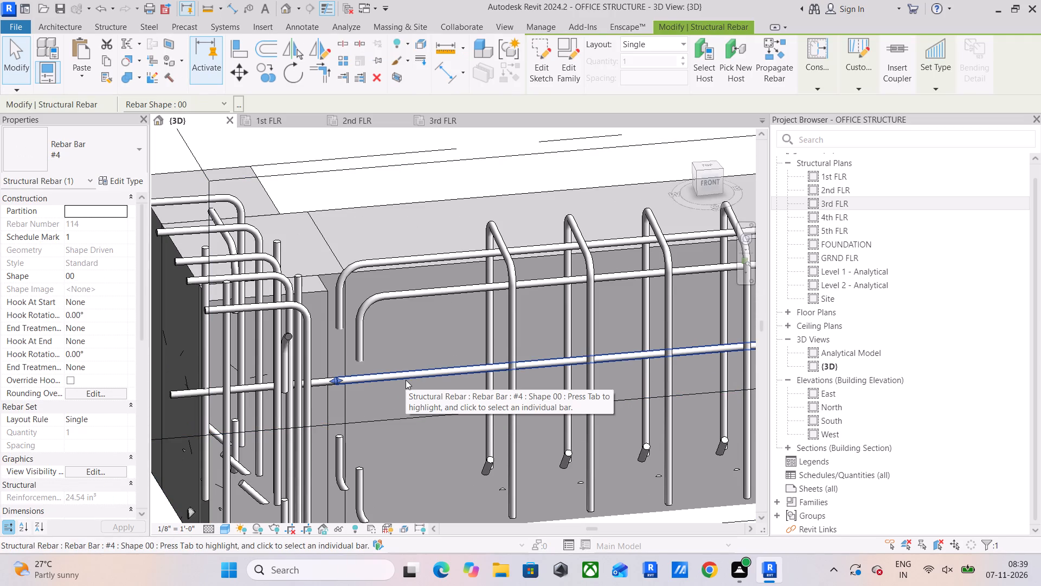
pyautogui.click(695, 179)
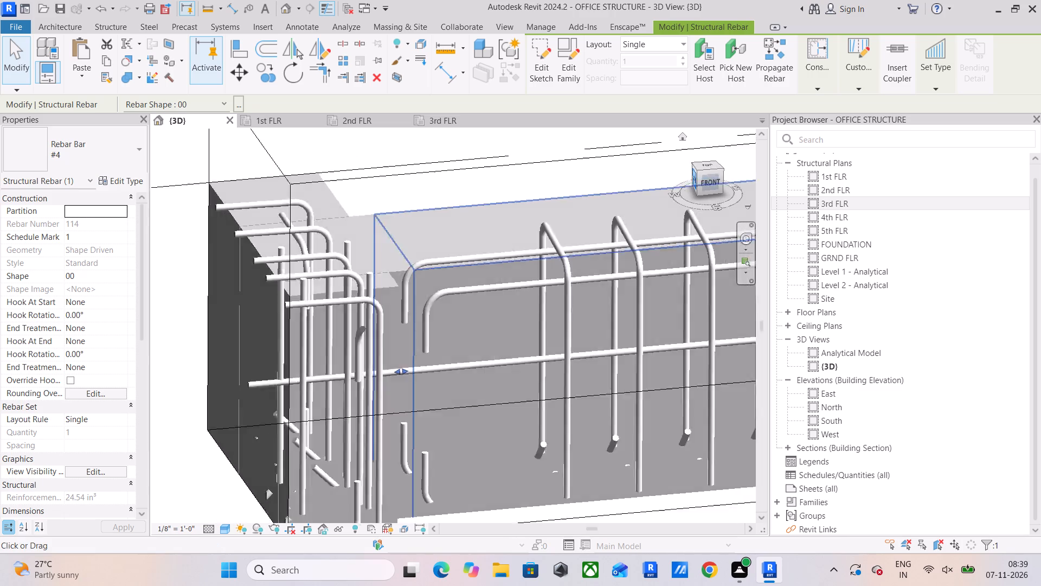
pyautogui.scroll(5, 484, 305)
pyautogui.scroll(5, 422, 332)
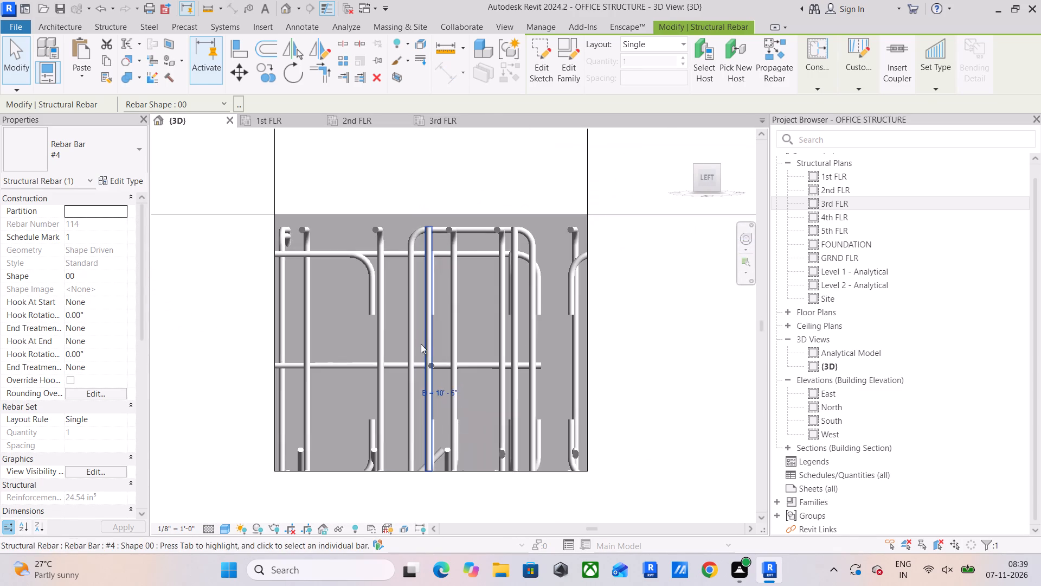
pyautogui.scroll(3, 434, 382)
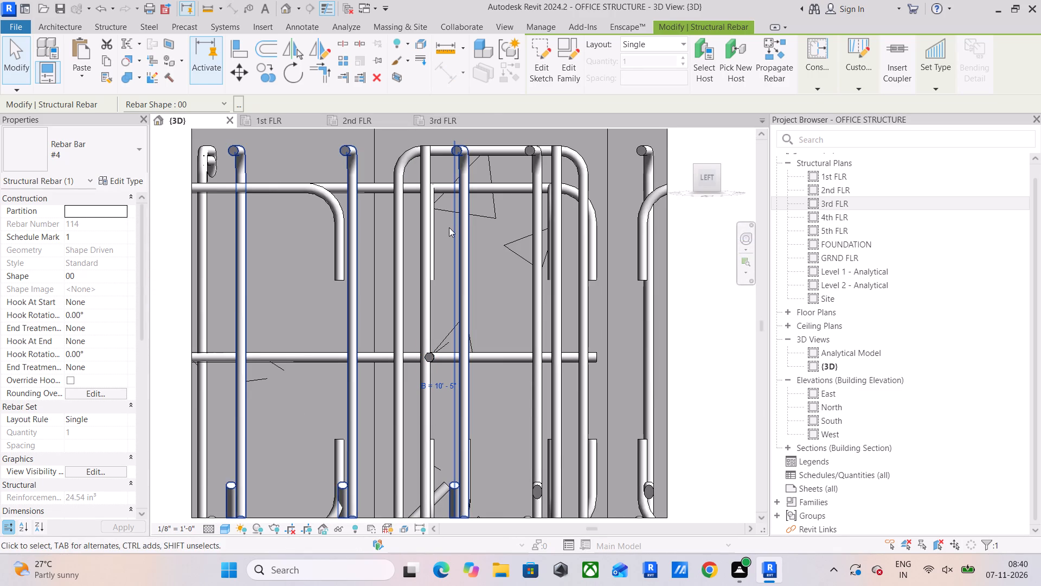
pyautogui.scroll(-1, 463, 289)
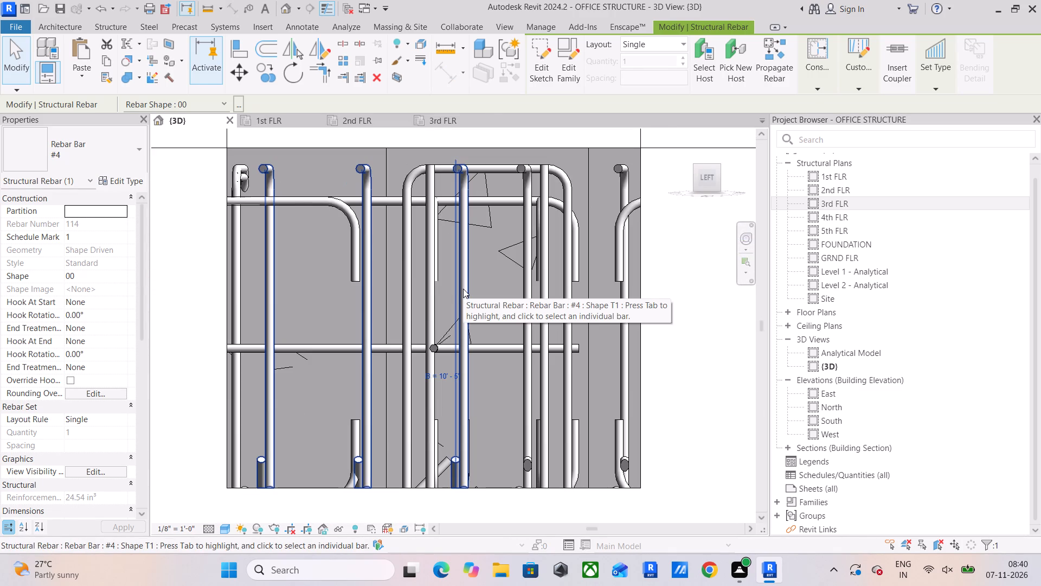
pyautogui.scroll(-2, 497, 280)
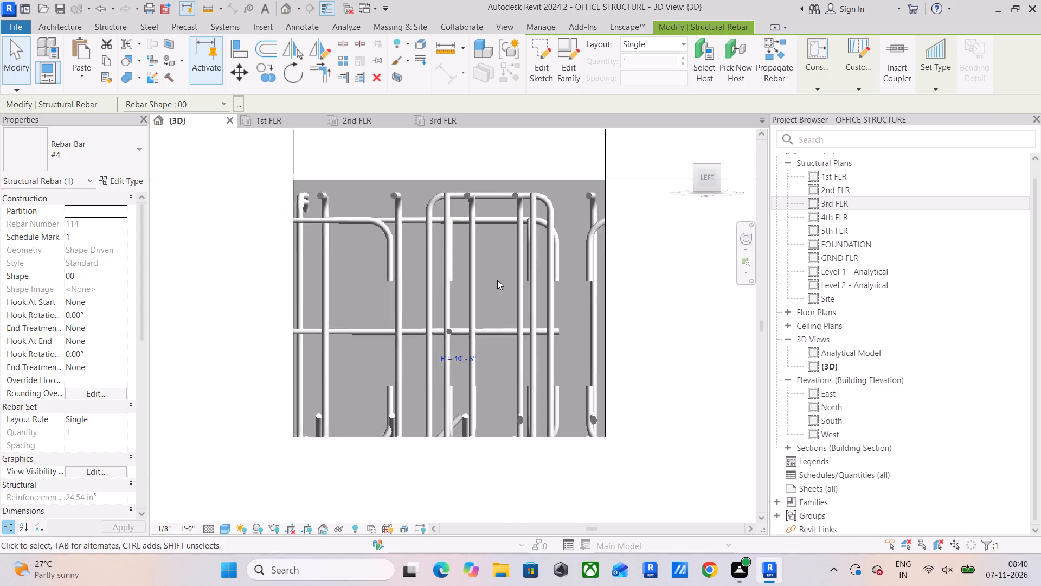
pyautogui.scroll(-2, 497, 280)
pyautogui.moveTo(537, 277); pyautogui.dragTo(544, 296, button='middle')
pyautogui.moveTo(707, 175); pyautogui.dragTo(587, 208)
pyautogui.scroll(-2, 688, 184)
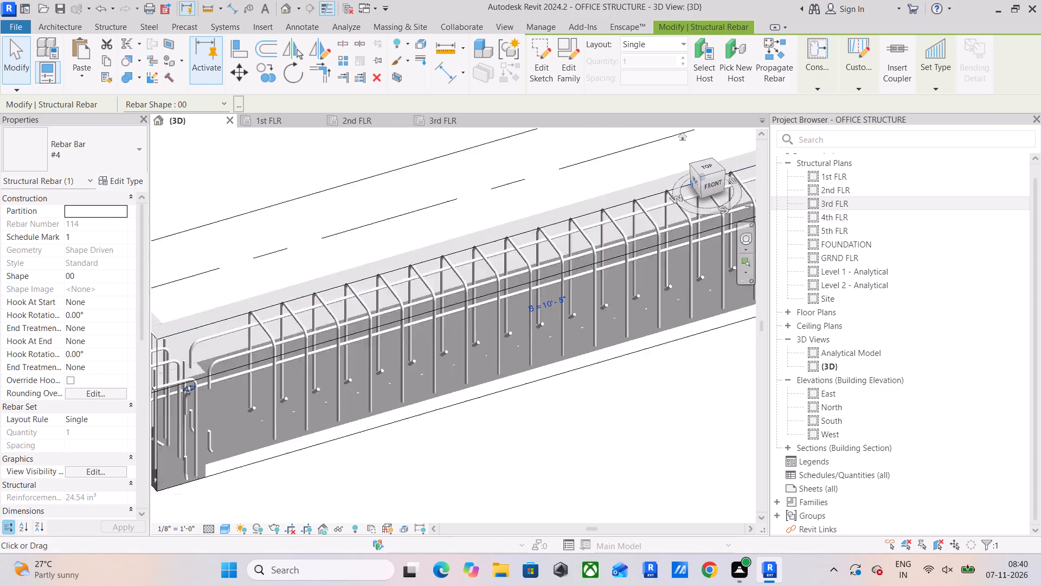
pyautogui.scroll(-6, 688, 184)
pyautogui.moveTo(661, 214); pyautogui.dragTo(611, 291, button='middle')
# Pull the section box's west face in past the column to cut through the beam, and examine the bar layout end-on.
pyautogui.click(381, 244)
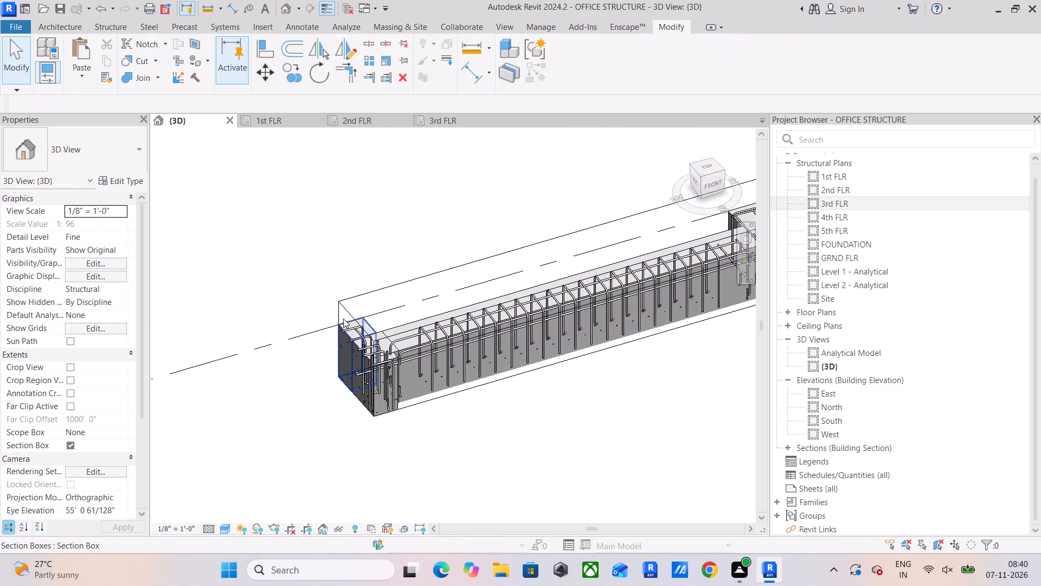
pyautogui.click(343, 319)
pyautogui.click(349, 311)
pyautogui.click(325, 252)
pyautogui.click(343, 307)
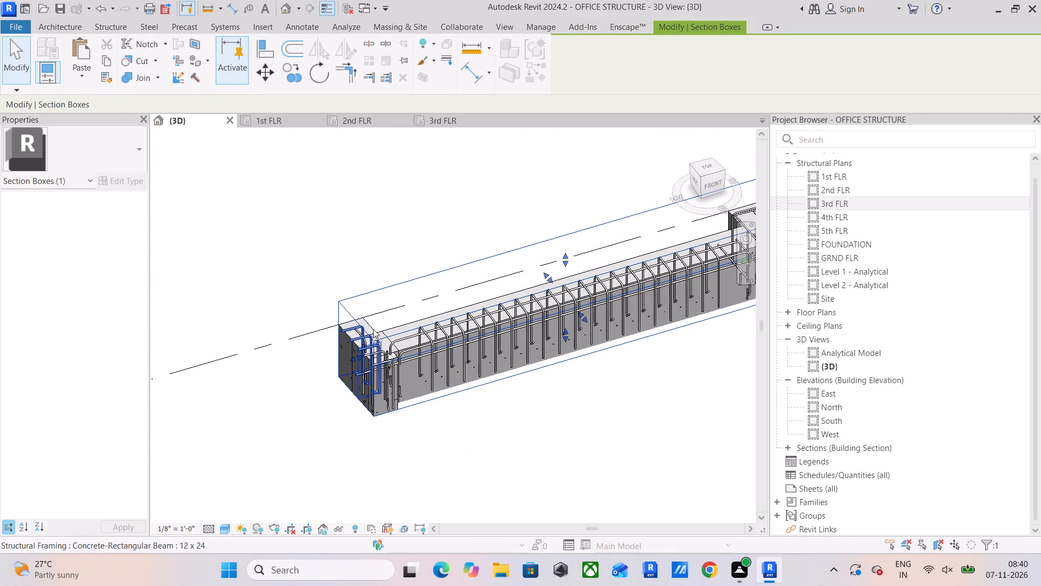
pyautogui.moveTo(363, 356); pyautogui.dragTo(409, 350)
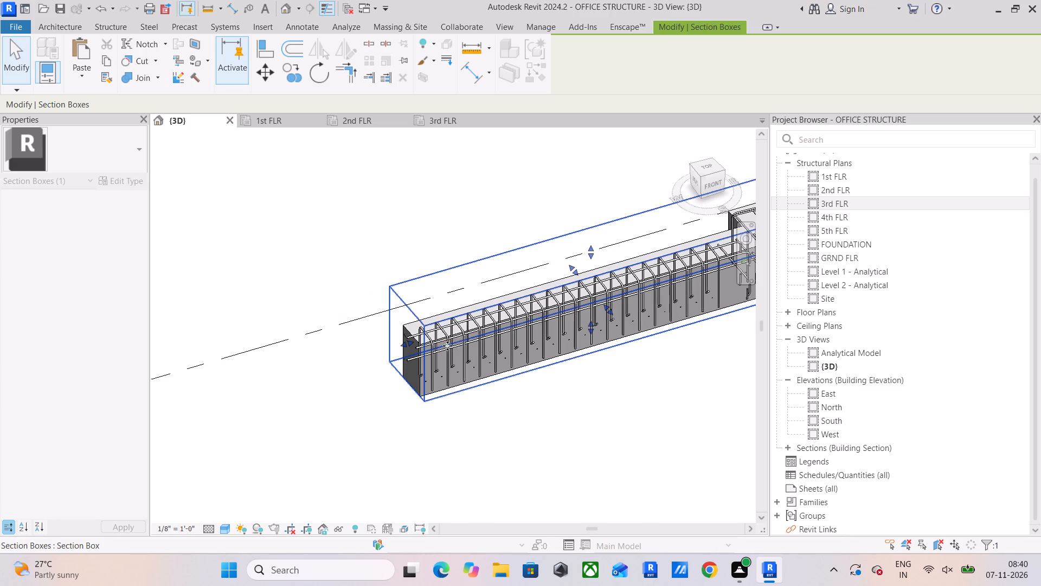
pyautogui.moveTo(401, 343); pyautogui.dragTo(394, 348)
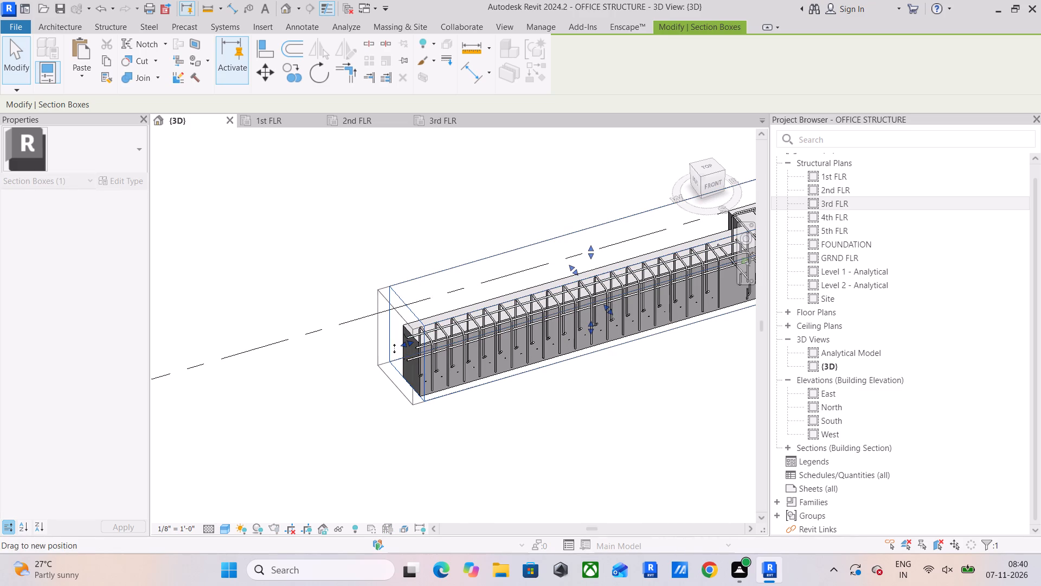
pyautogui.moveTo(394, 348); pyautogui.dragTo(392, 350)
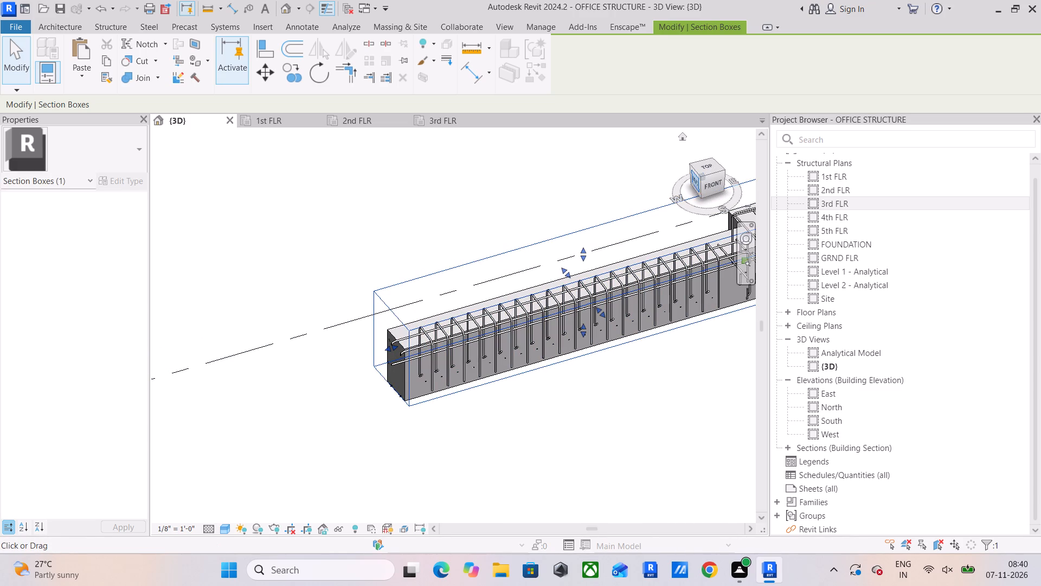
pyautogui.click(693, 181)
pyautogui.scroll(10, 516, 282)
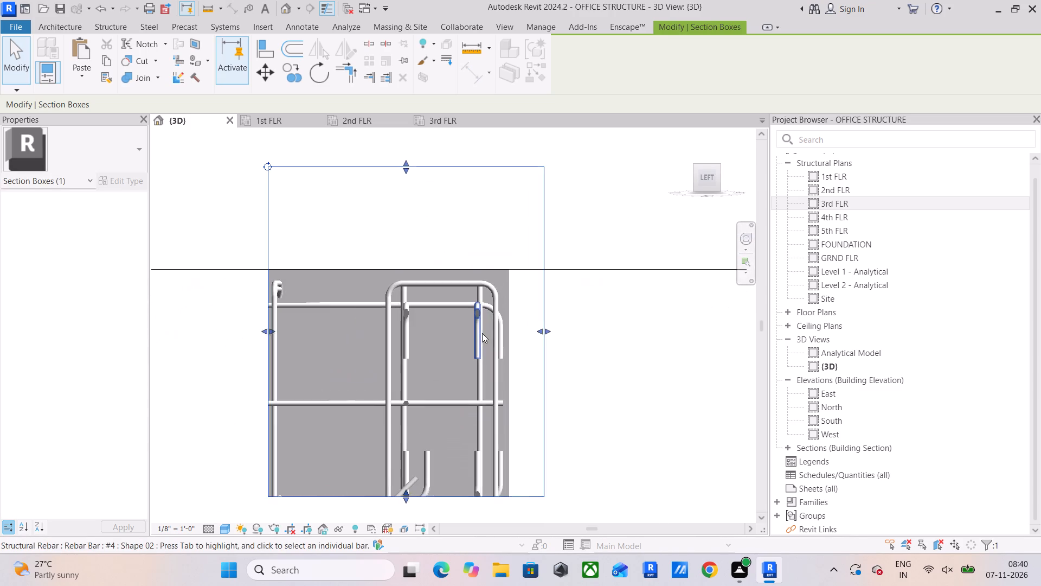
pyautogui.scroll(3, 473, 324)
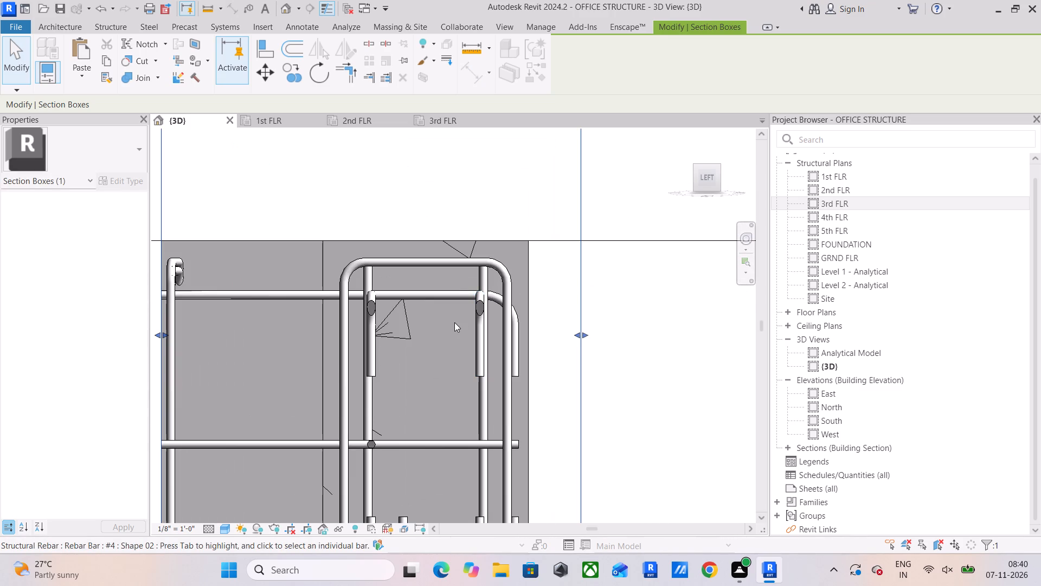
pyautogui.click(452, 322)
pyautogui.scroll(-6, 454, 259)
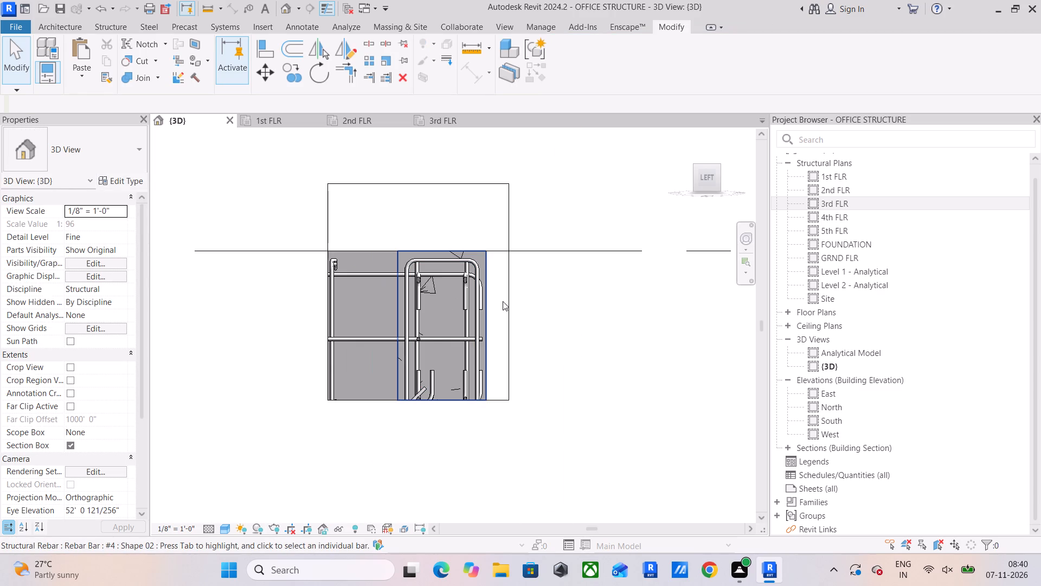
# Extend the section box's west face back into the column and check its vertical #4 bars against the beam bars end-on.
pyautogui.moveTo(706, 181); pyautogui.dragTo(656, 188)
pyautogui.moveTo(513, 257); pyautogui.dragTo(584, 247, button='middle')
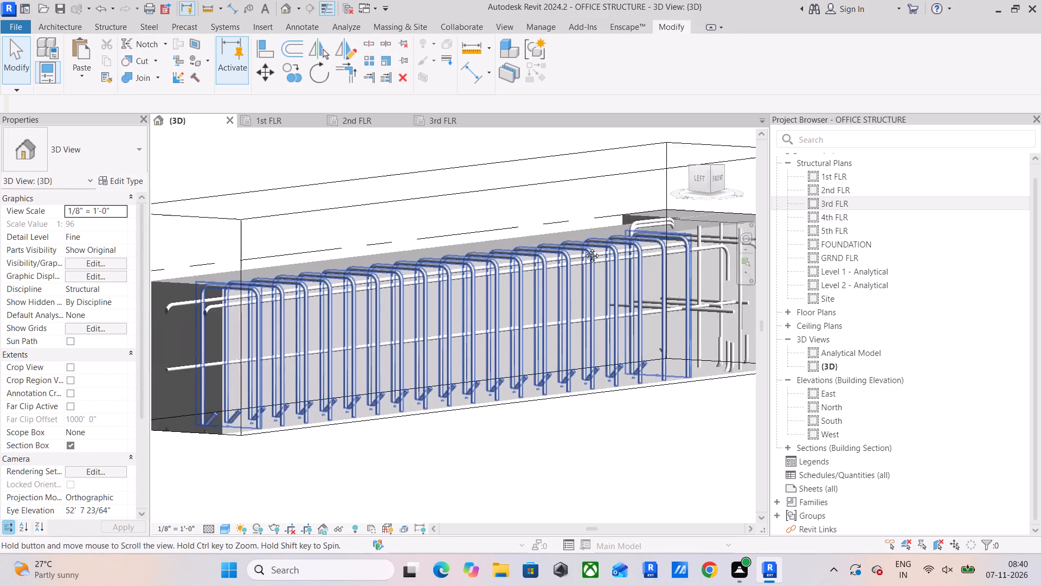
pyautogui.moveTo(584, 247); pyautogui.dragTo(664, 230, button='middle')
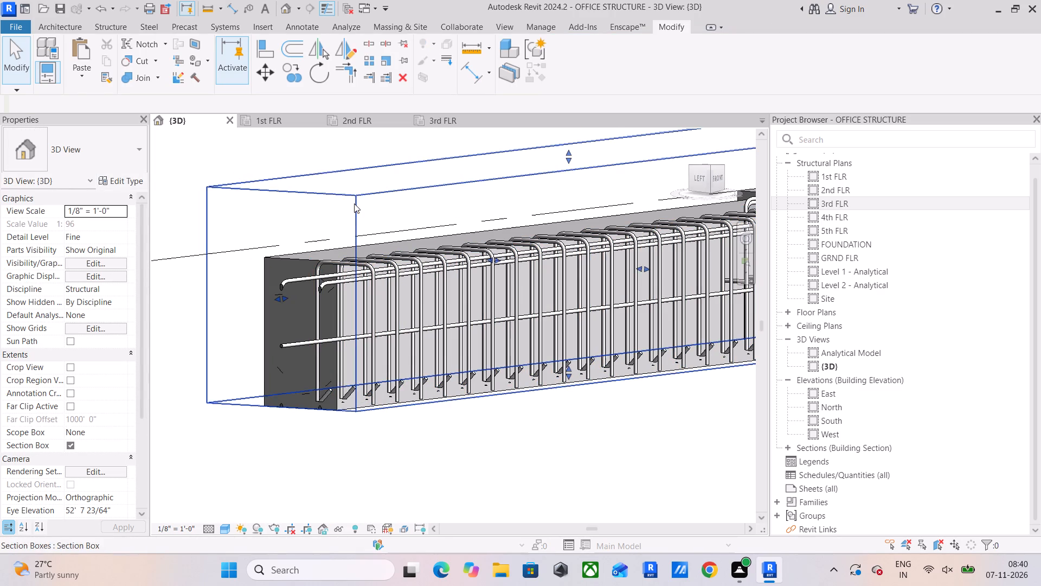
pyautogui.click(354, 203)
pyautogui.moveTo(277, 299); pyautogui.dragTo(262, 308)
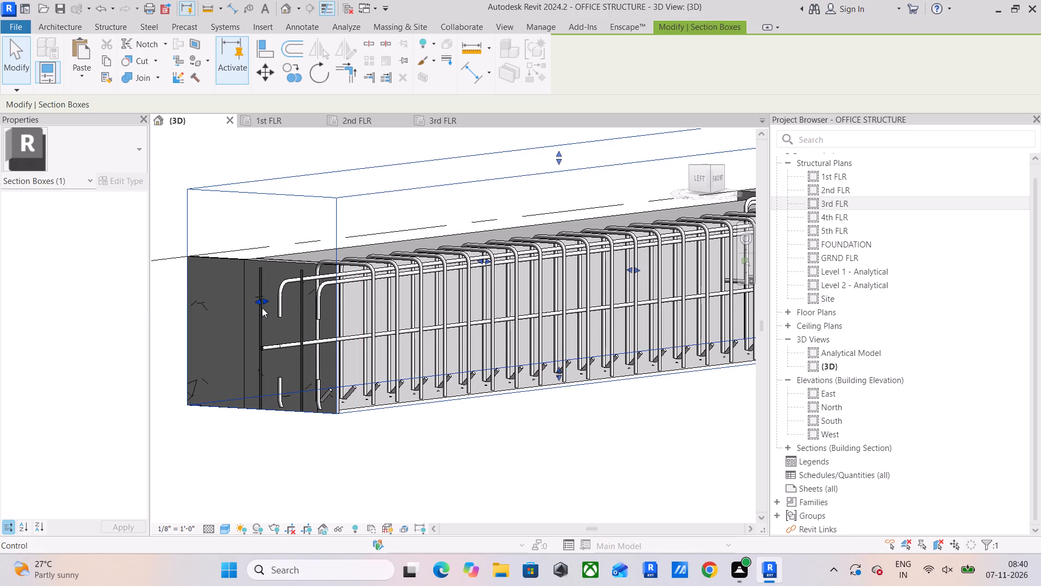
pyautogui.click(694, 179)
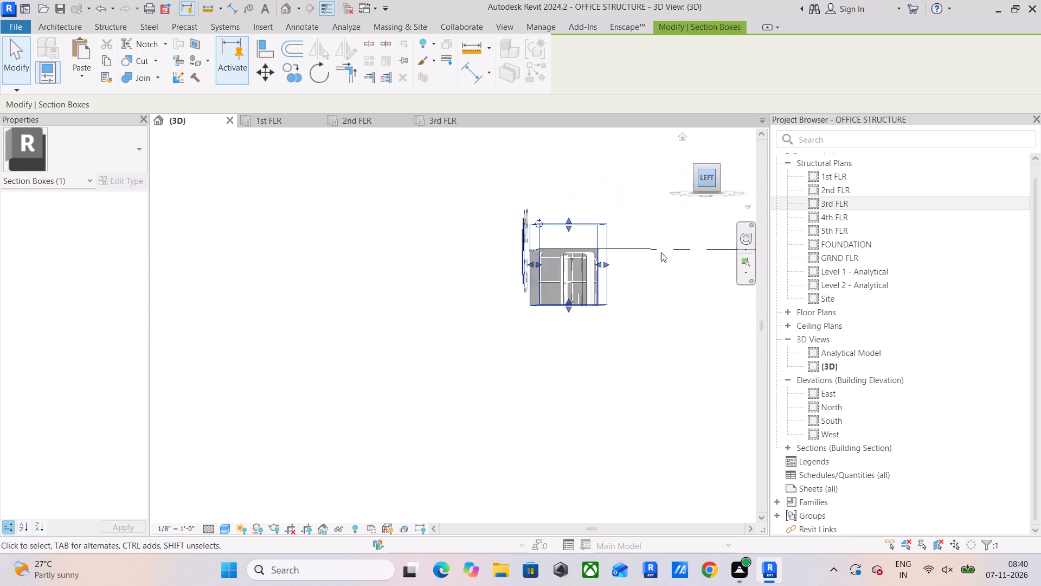
pyautogui.scroll(12, 618, 285)
pyautogui.moveTo(423, 341); pyautogui.dragTo(444, 234, button='middle')
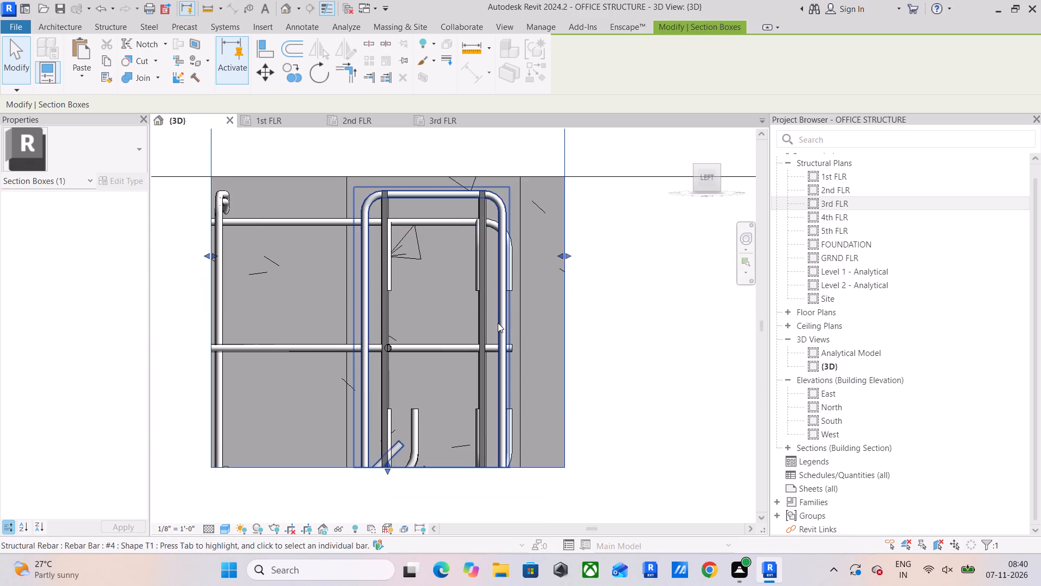
pyautogui.click(475, 324)
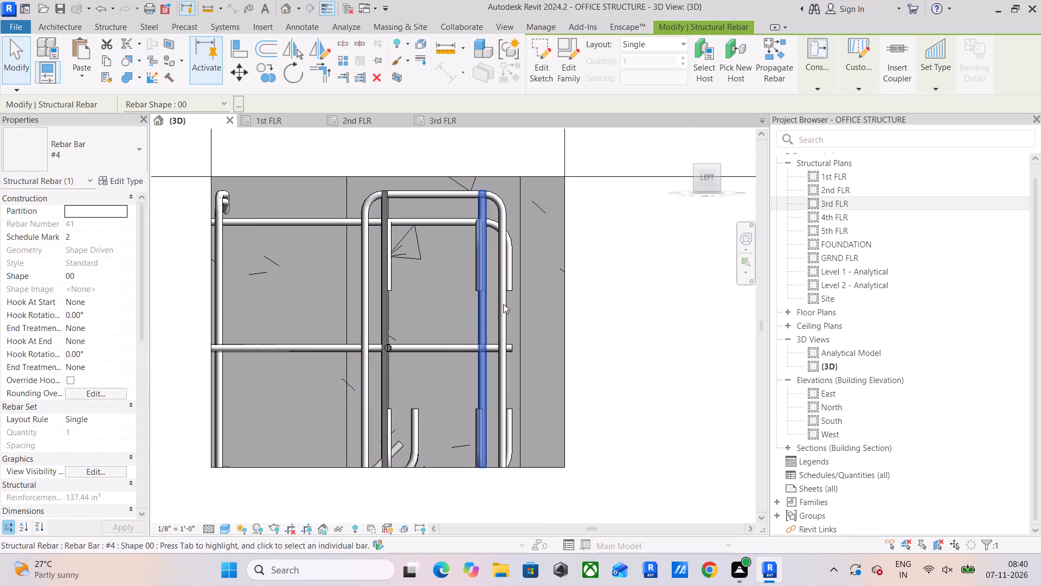
# Pull the section box's west face slightly further in at the beam's west end.
pyautogui.scroll(-4, 532, 298)
pyautogui.keyDown('shift'); pyautogui.moveTo(590, 292); pyautogui.dragTo(488, 315, button='middle'); pyautogui.keyUp('shift')
pyautogui.scroll(-3, 504, 309)
pyautogui.moveTo(519, 308); pyautogui.dragTo(454, 342, button='middle')
pyautogui.keyDown('shift'); pyautogui.moveTo(459, 338); pyautogui.dragTo(364, 349, button='middle'); pyautogui.keyUp('shift')
pyautogui.click(445, 246)
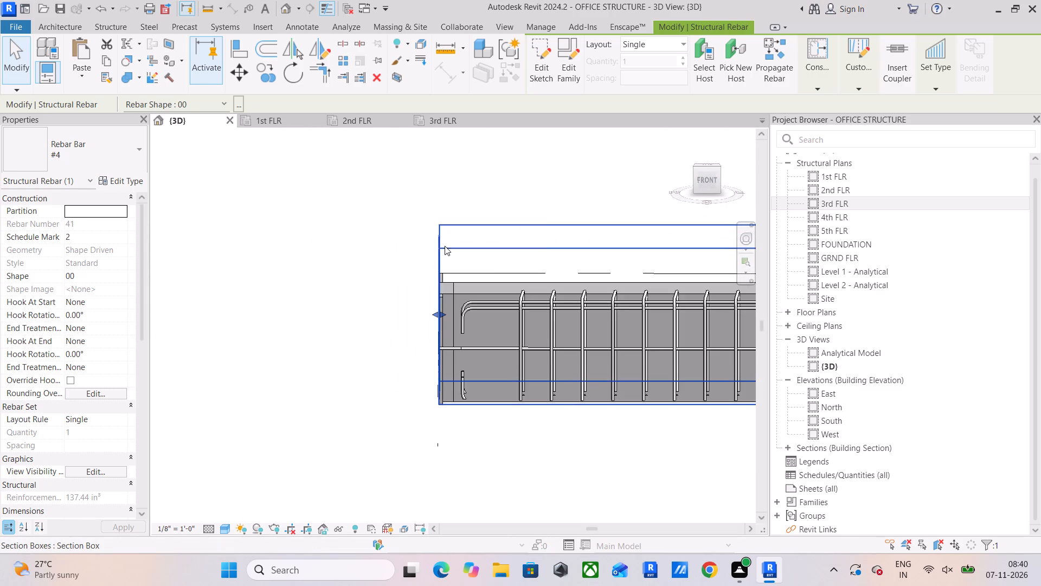
pyautogui.click(444, 314)
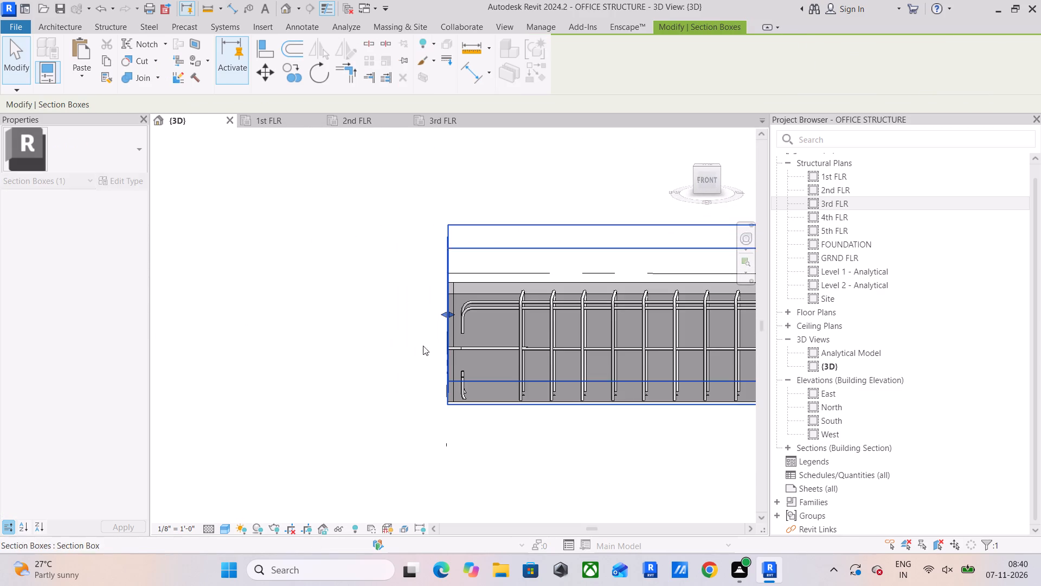
pyautogui.click(409, 354)
# Move the mid-height 13' 1" #4 Shape 02 bar across to the beam's south side and nudge it over the southern vertical bar.
pyautogui.keyDown('shift'); pyautogui.moveTo(416, 355); pyautogui.dragTo(419, 364, button='middle'); pyautogui.keyUp('shift')
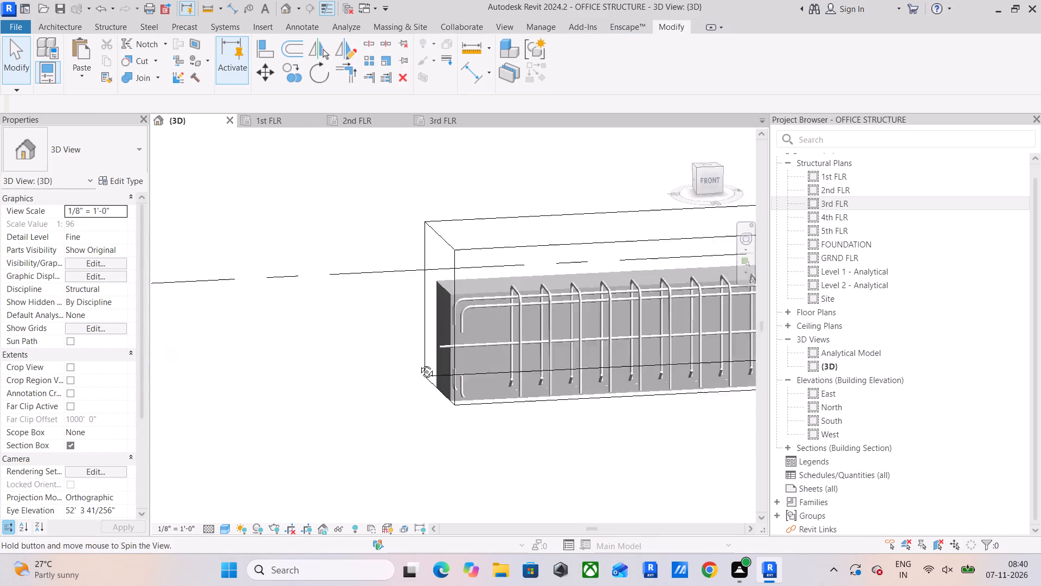
pyautogui.keyDown('shift'); pyautogui.moveTo(419, 364); pyautogui.dragTo(414, 364, button='middle'); pyautogui.keyUp('shift')
pyautogui.scroll(-3, 434, 348)
pyautogui.moveTo(530, 348); pyautogui.dragTo(430, 357, button='middle')
pyautogui.keyDown('shift'); pyautogui.moveTo(429, 355); pyautogui.dragTo(615, 310, button='middle'); pyautogui.keyUp('shift')
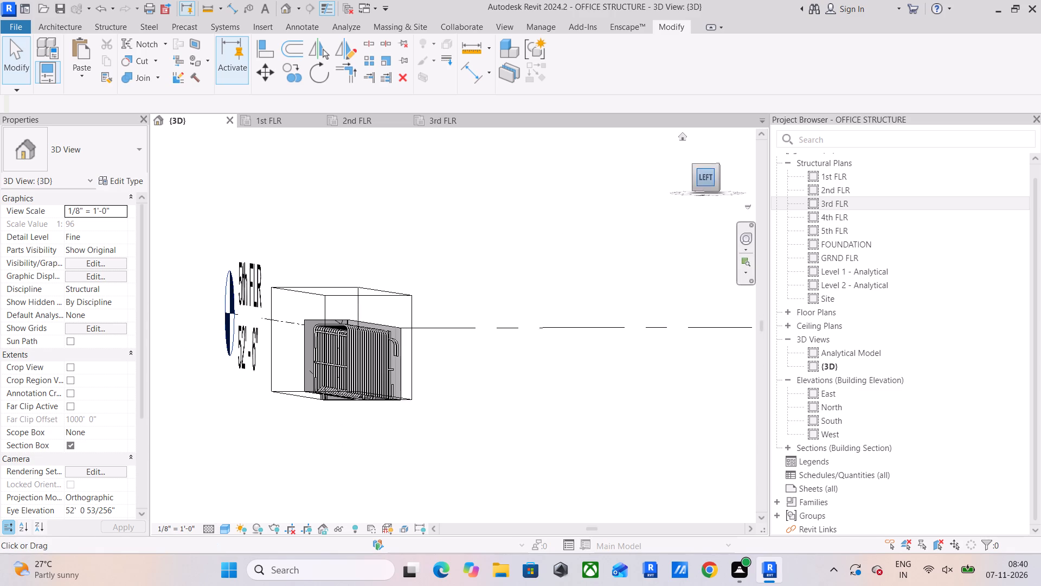
pyautogui.click(712, 175)
pyautogui.scroll(11, 446, 342)
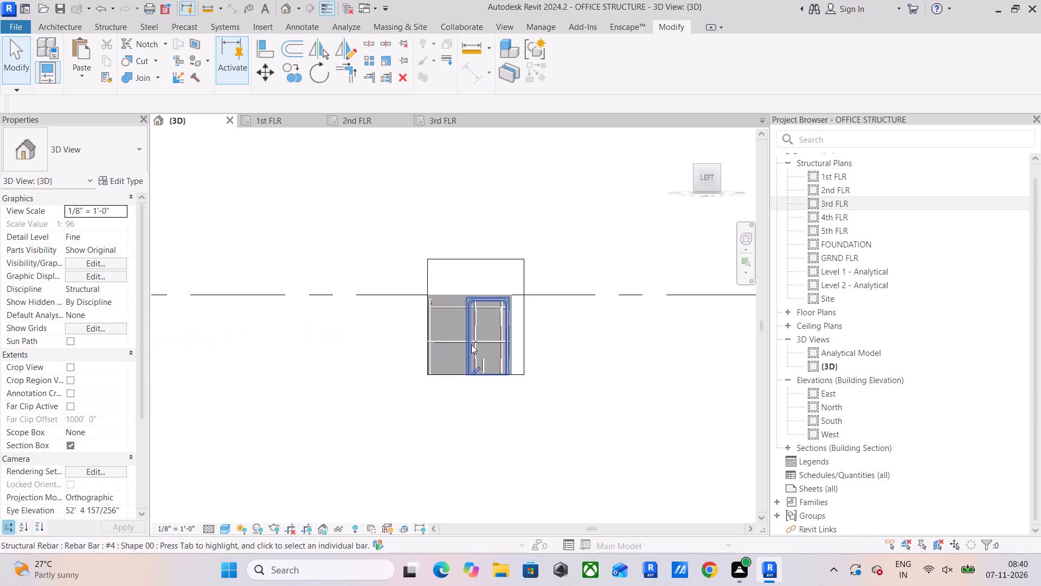
pyautogui.scroll(6, 491, 326)
pyautogui.moveTo(450, 323); pyautogui.dragTo(390, 333, button='middle')
pyautogui.scroll(5, 397, 331)
pyautogui.moveTo(473, 330); pyautogui.dragTo(475, 314, button='middle')
pyautogui.scroll(1, 473, 330)
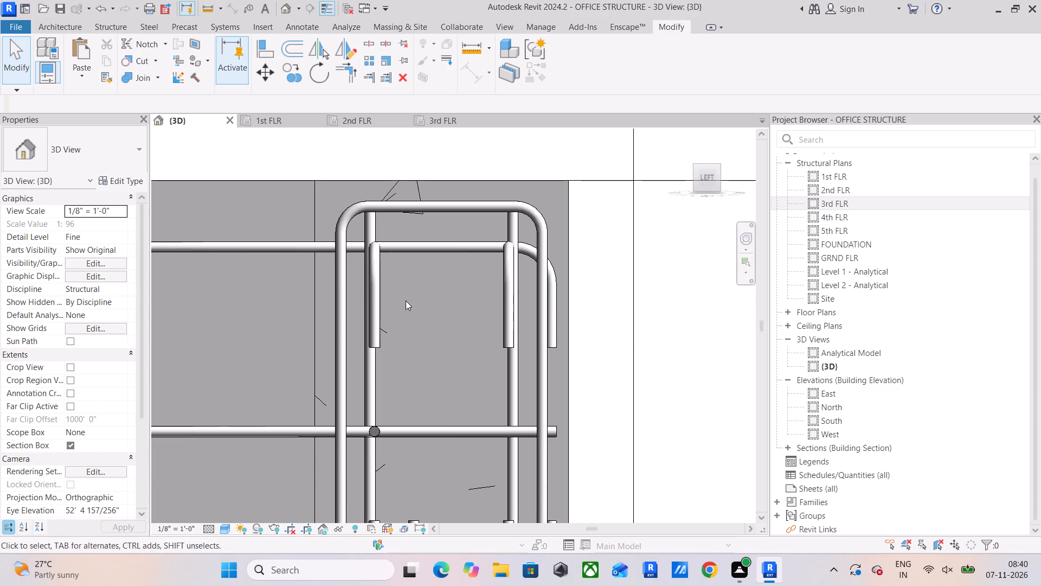
pyautogui.moveTo(396, 289); pyautogui.dragTo(413, 209, button='middle')
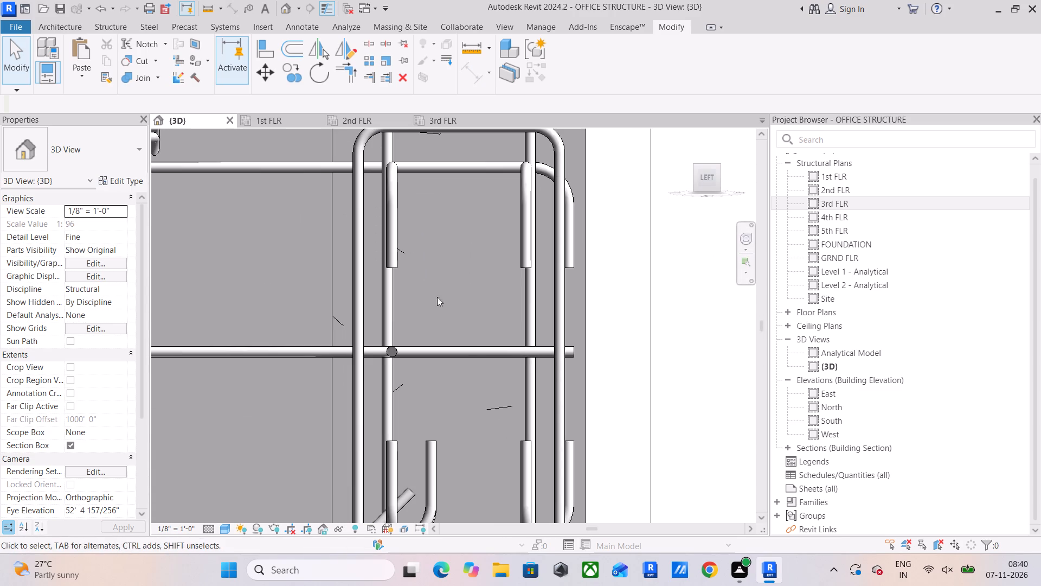
pyautogui.click(389, 352)
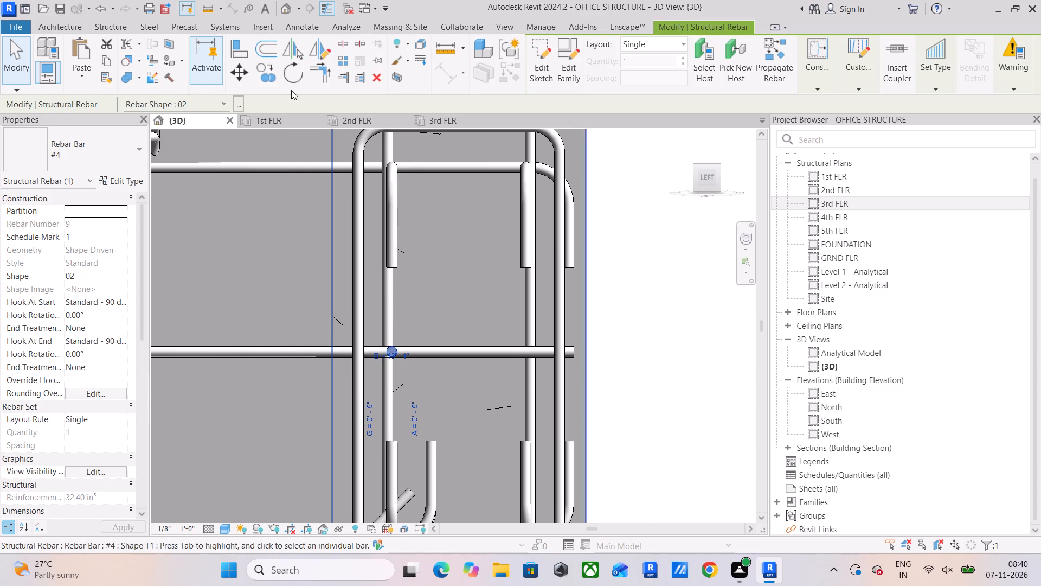
pyautogui.moveTo(242, 72); pyautogui.dragTo(242, 77)
pyautogui.moveTo(391, 349); pyautogui.dragTo(403, 349)
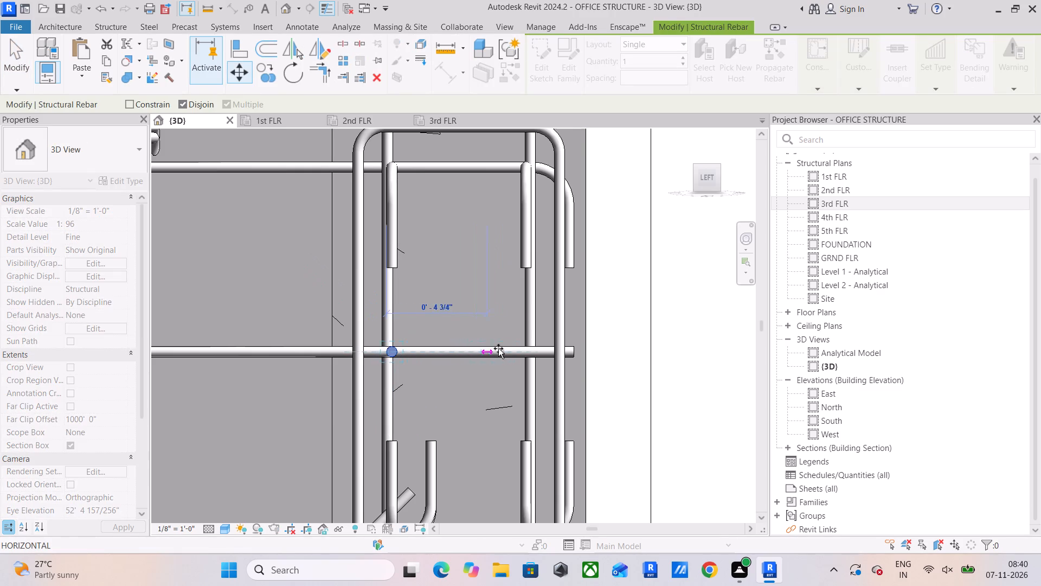
pyautogui.click(526, 350)
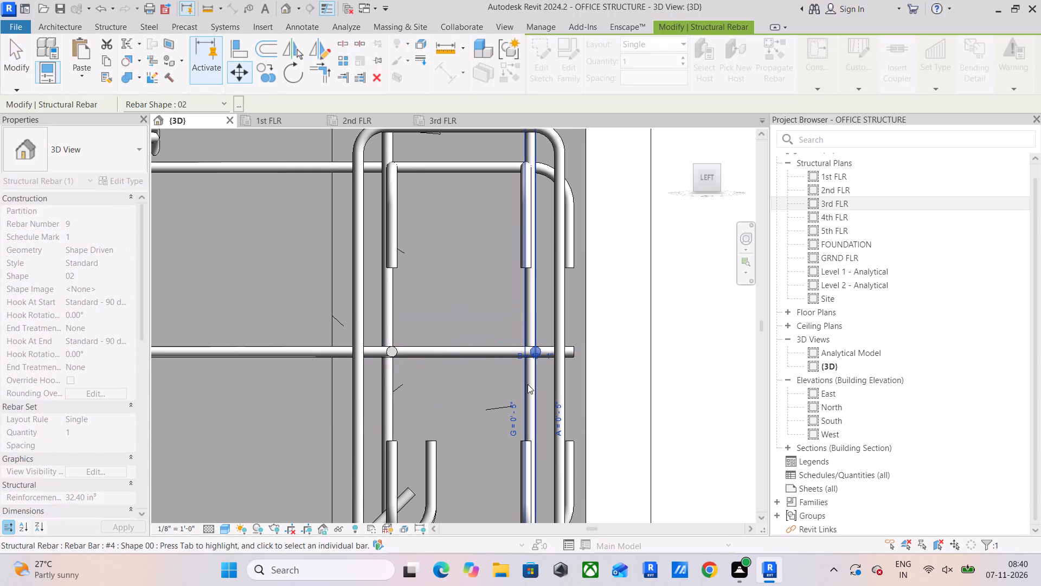
pyautogui.scroll(4, 541, 314)
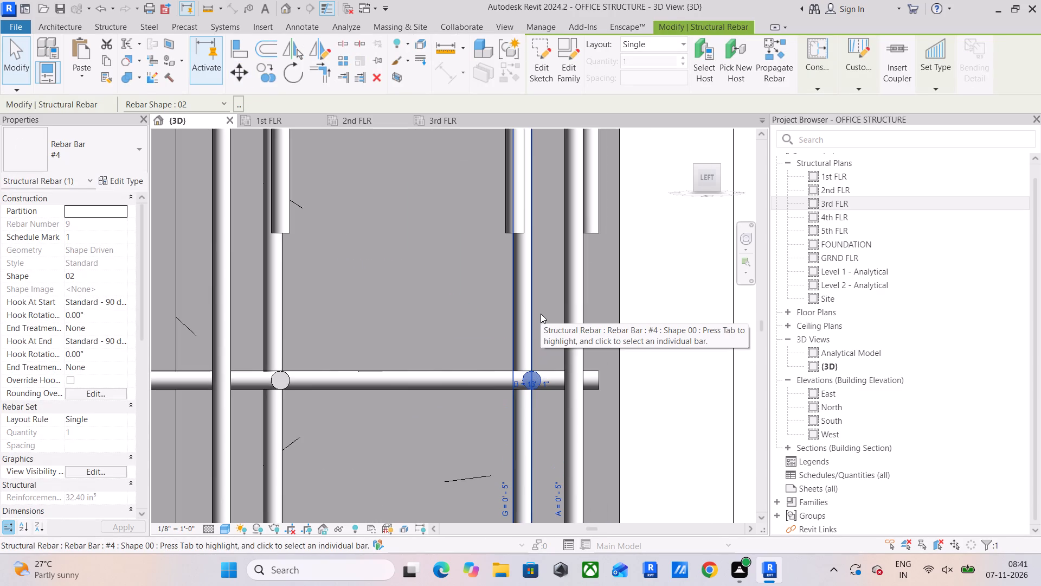
pyautogui.press('Left')
pyautogui.press('Left')
pyautogui.press('Left')
pyautogui.press('Left')
pyautogui.press('Left')
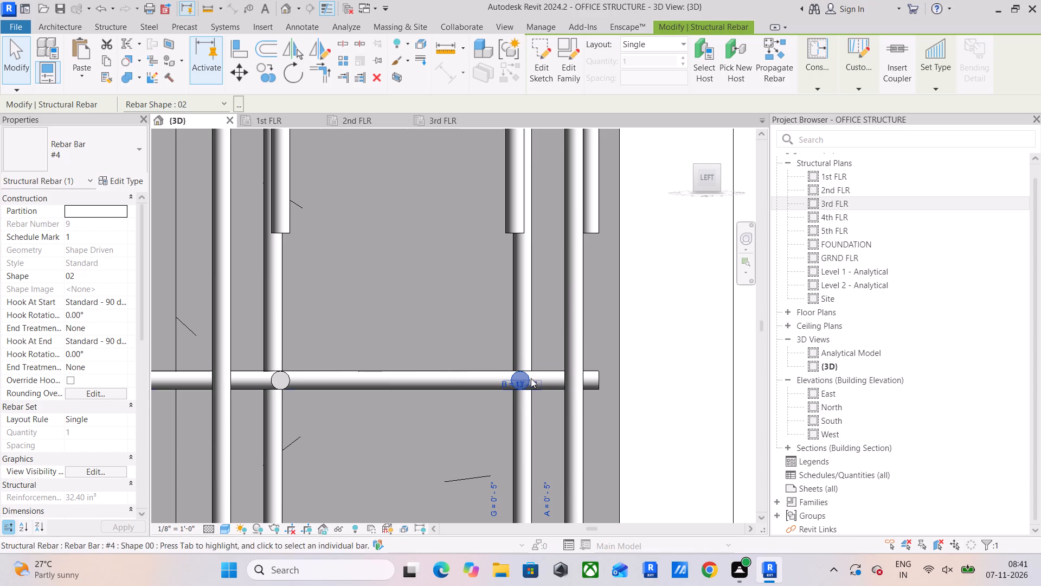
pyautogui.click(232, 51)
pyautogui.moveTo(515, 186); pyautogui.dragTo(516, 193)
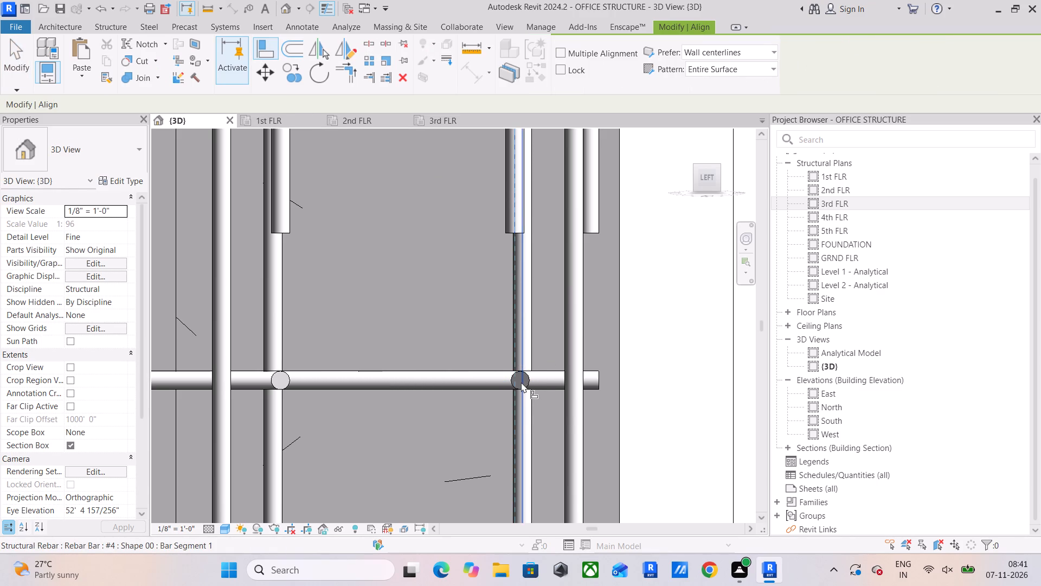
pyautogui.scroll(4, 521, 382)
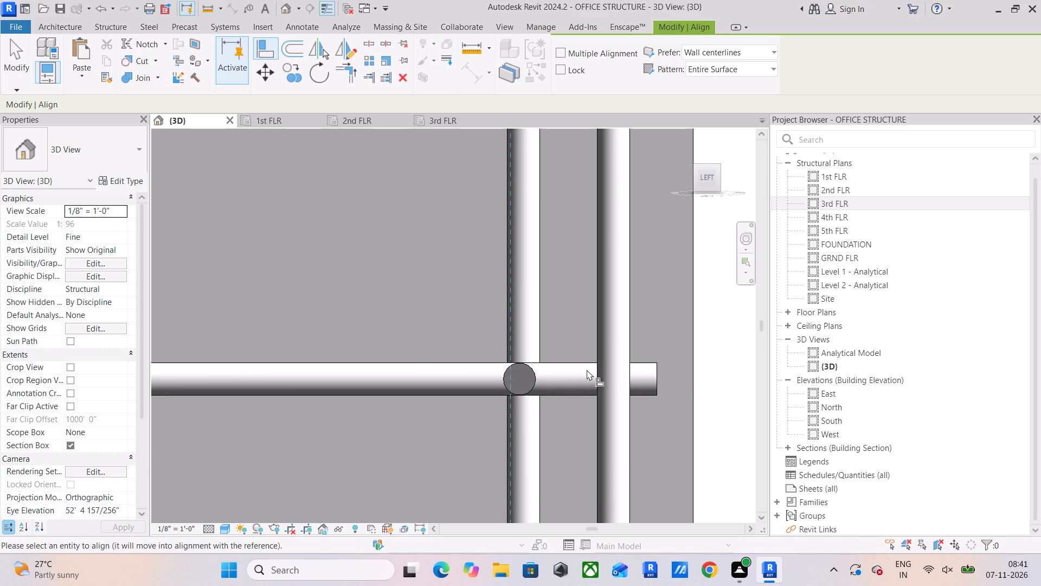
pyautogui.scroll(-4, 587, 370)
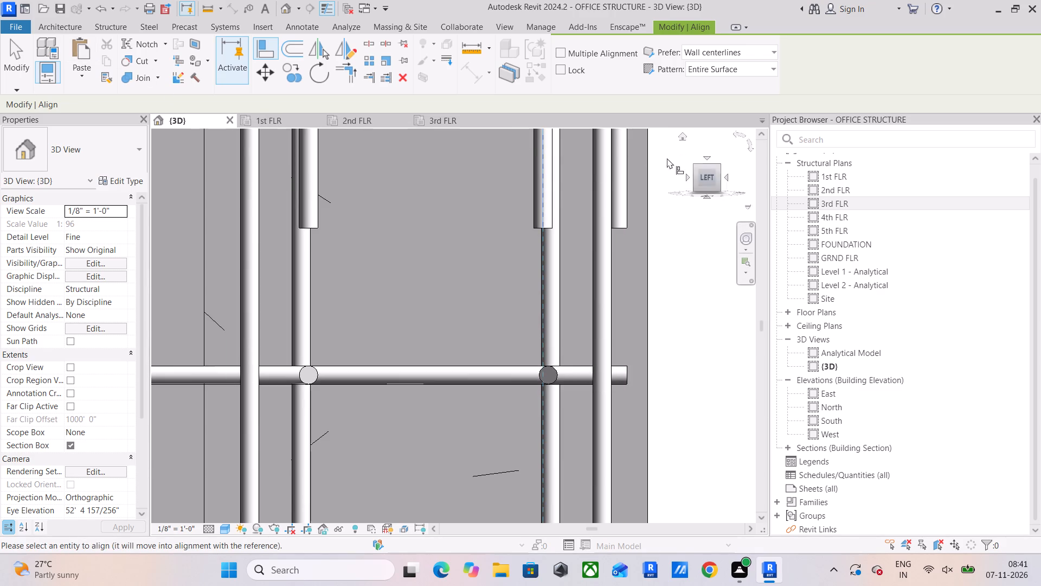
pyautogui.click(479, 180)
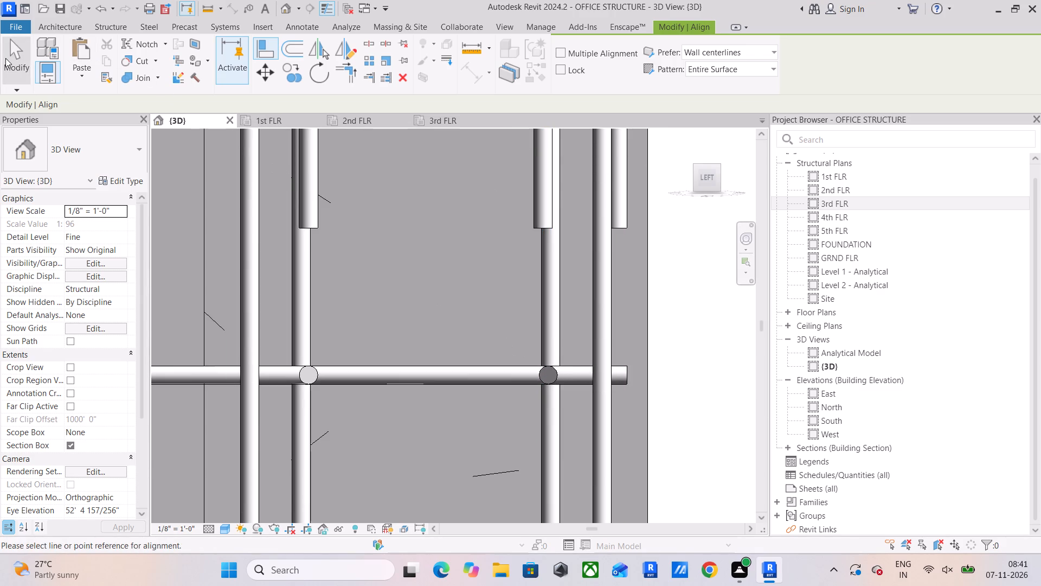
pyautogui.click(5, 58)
# Align the moved 13' 1" Shape 02 bar with the beam's southern longitudinal bar in the top view.
pyautogui.click(551, 377)
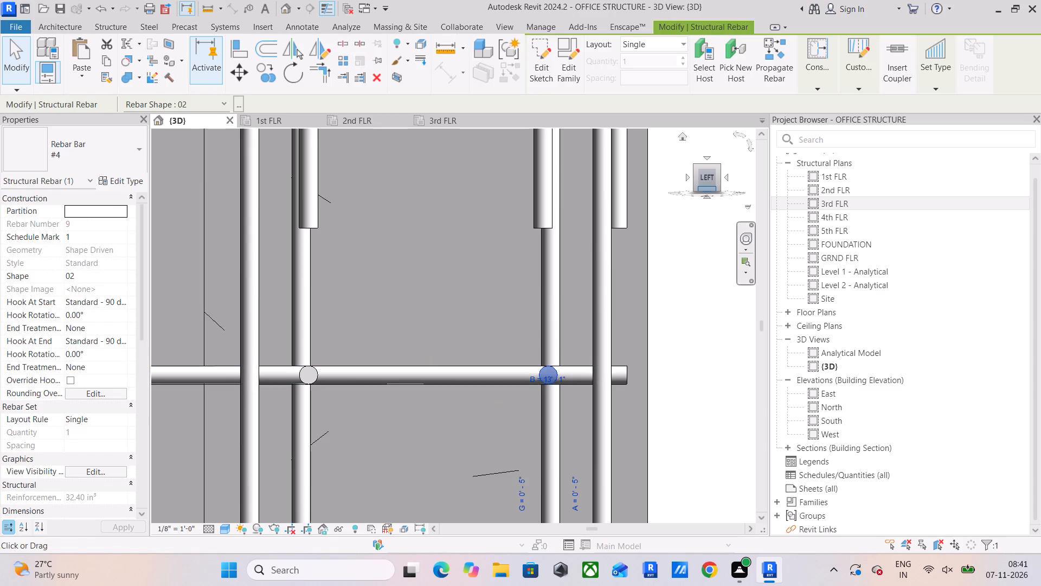
pyautogui.moveTo(706, 181); pyautogui.dragTo(715, 211)
pyautogui.click(709, 165)
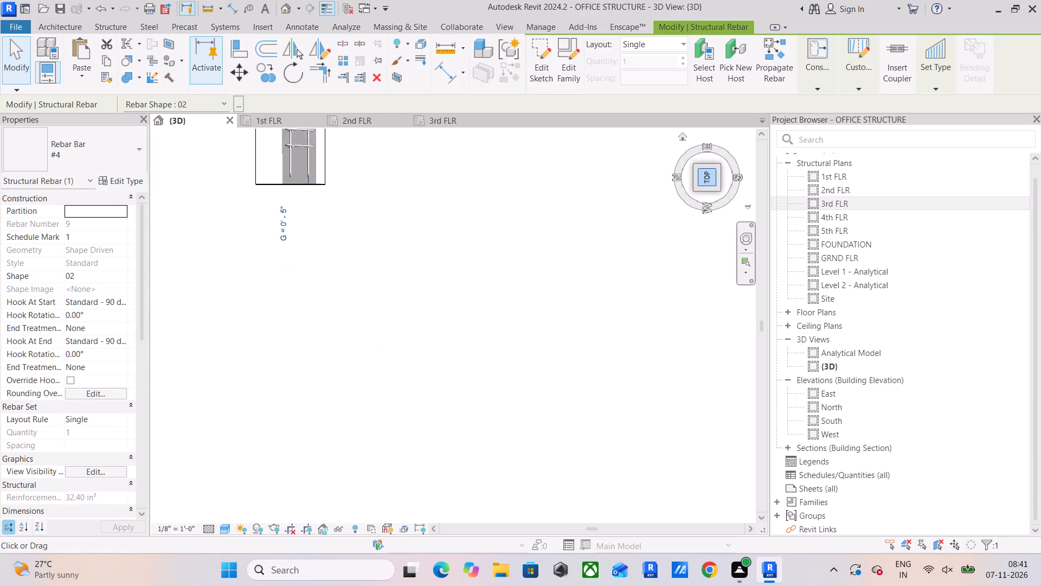
pyautogui.scroll(12, 460, 348)
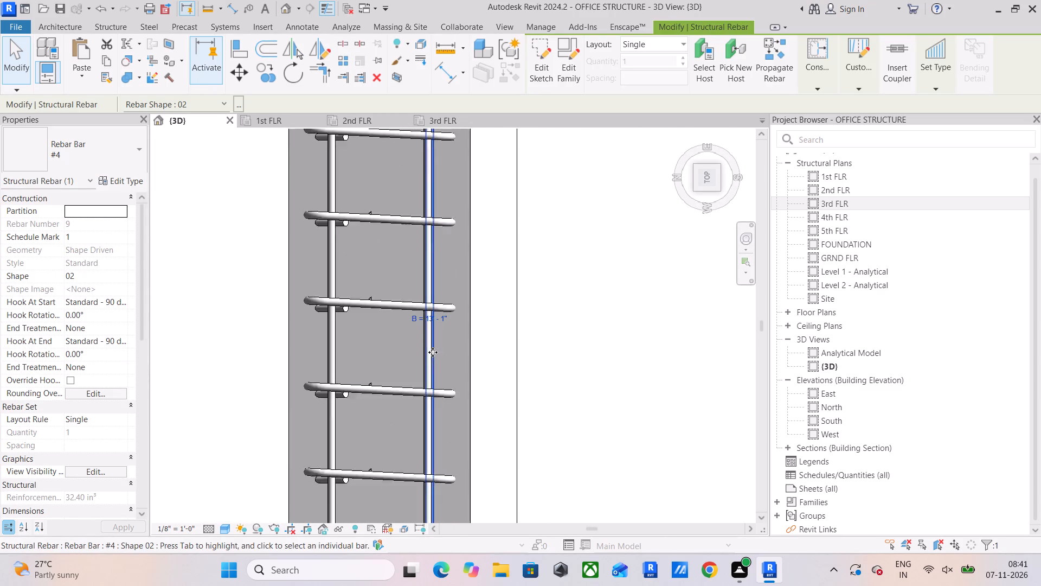
pyautogui.scroll(3, 433, 352)
pyautogui.moveTo(234, 43); pyautogui.dragTo(241, 58)
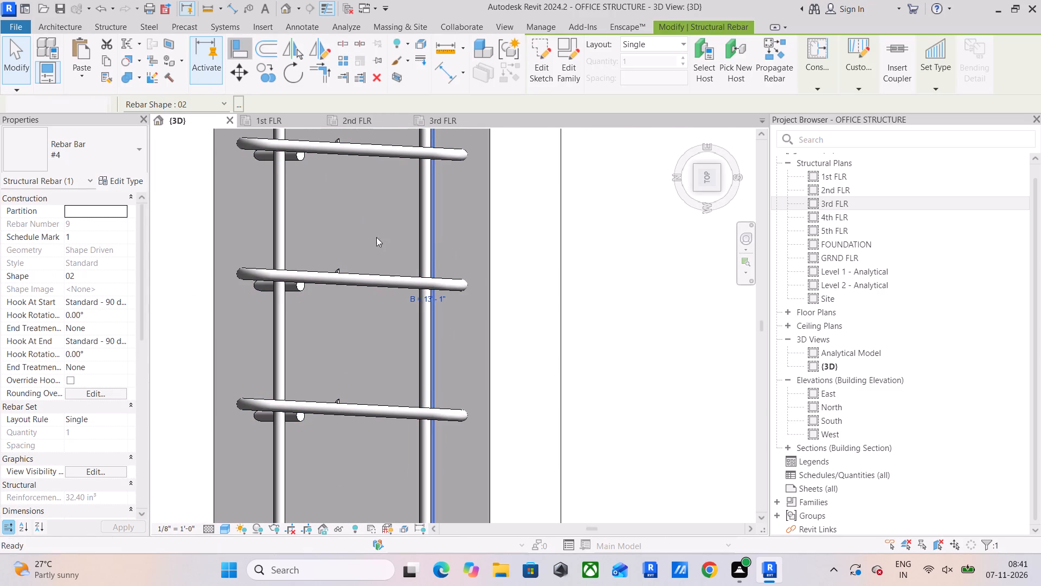
pyautogui.click(426, 221)
pyautogui.click(433, 222)
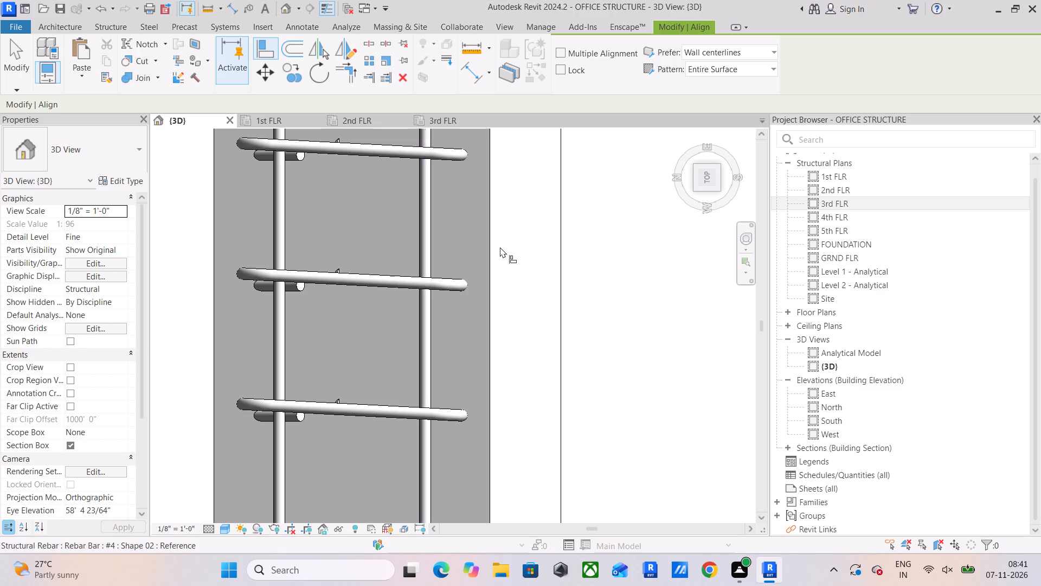
pyautogui.click(12, 54)
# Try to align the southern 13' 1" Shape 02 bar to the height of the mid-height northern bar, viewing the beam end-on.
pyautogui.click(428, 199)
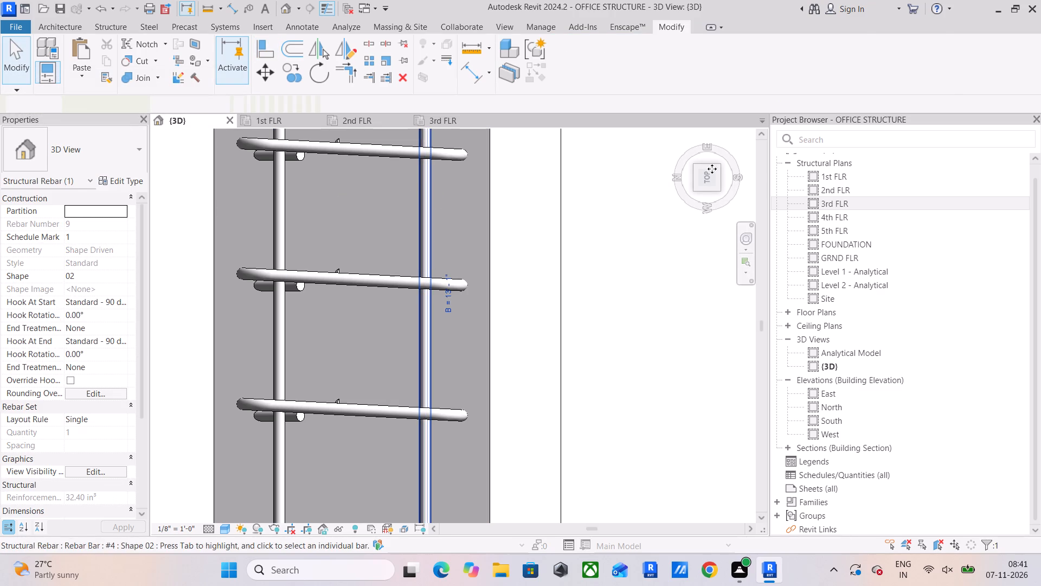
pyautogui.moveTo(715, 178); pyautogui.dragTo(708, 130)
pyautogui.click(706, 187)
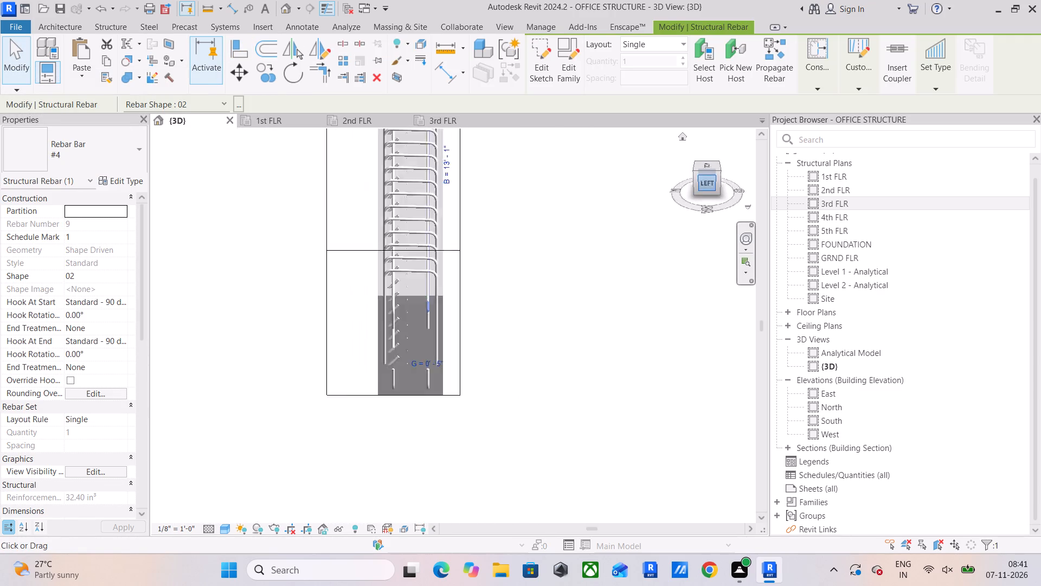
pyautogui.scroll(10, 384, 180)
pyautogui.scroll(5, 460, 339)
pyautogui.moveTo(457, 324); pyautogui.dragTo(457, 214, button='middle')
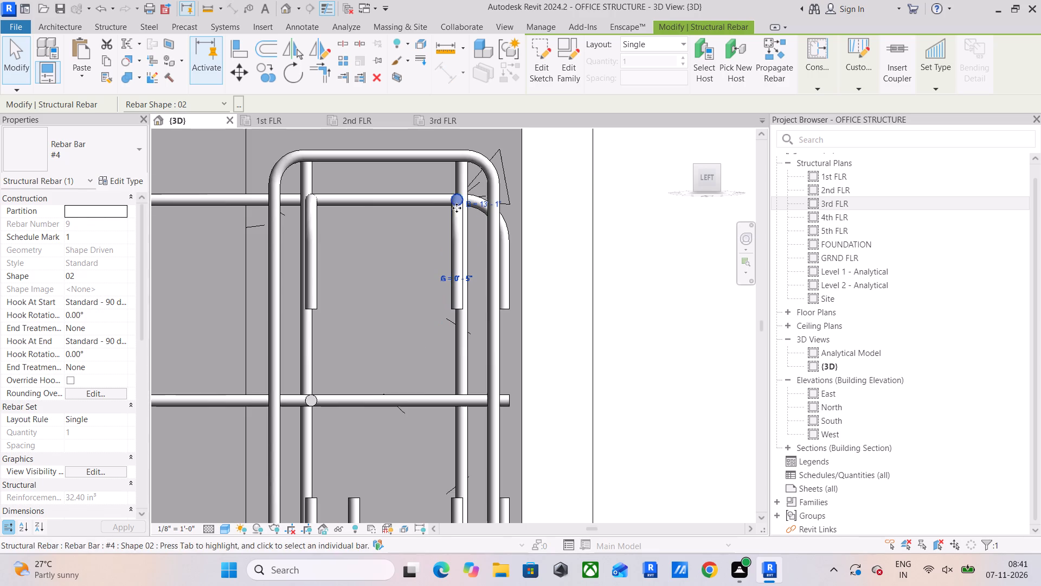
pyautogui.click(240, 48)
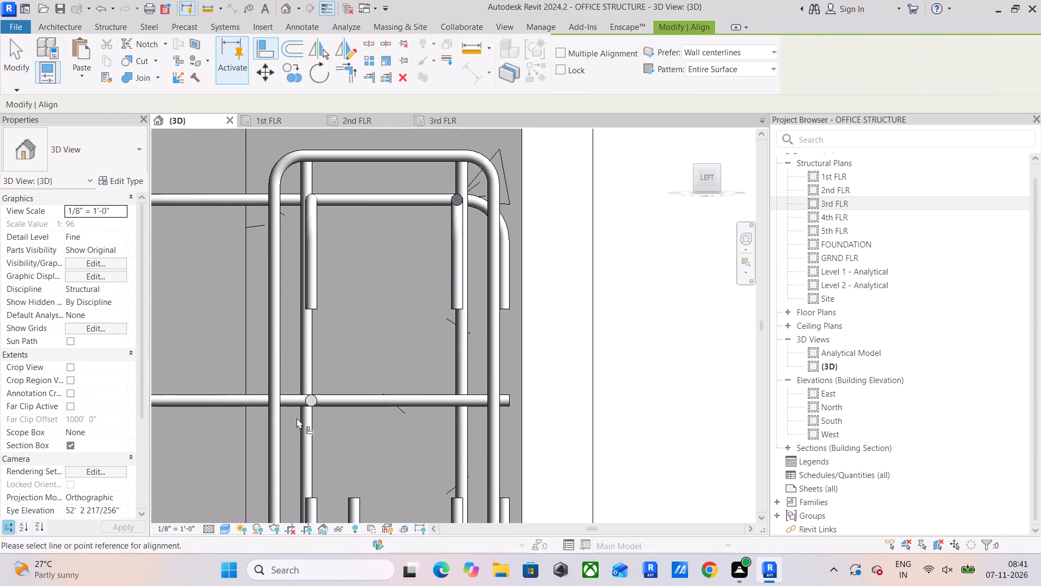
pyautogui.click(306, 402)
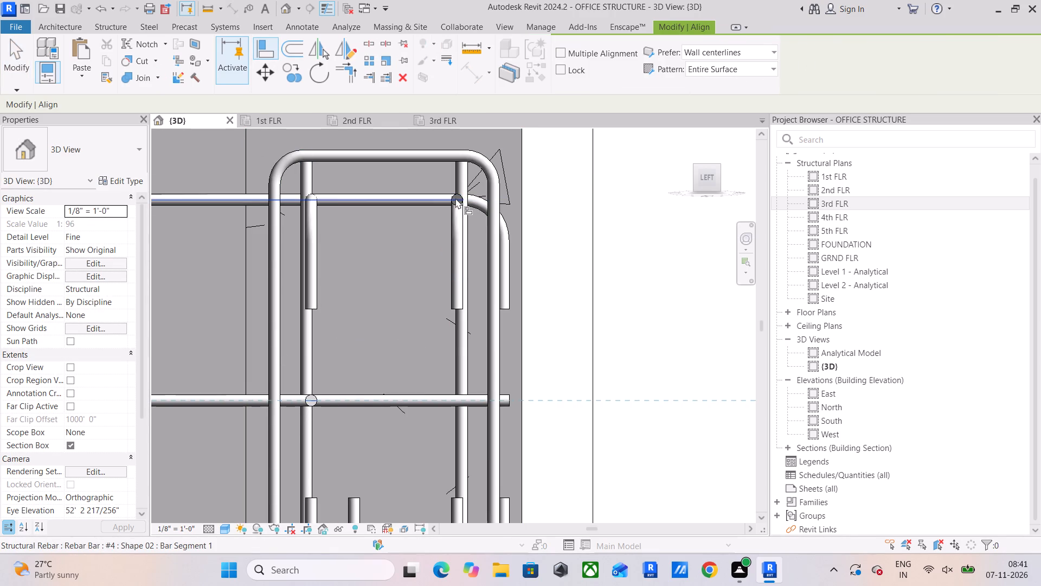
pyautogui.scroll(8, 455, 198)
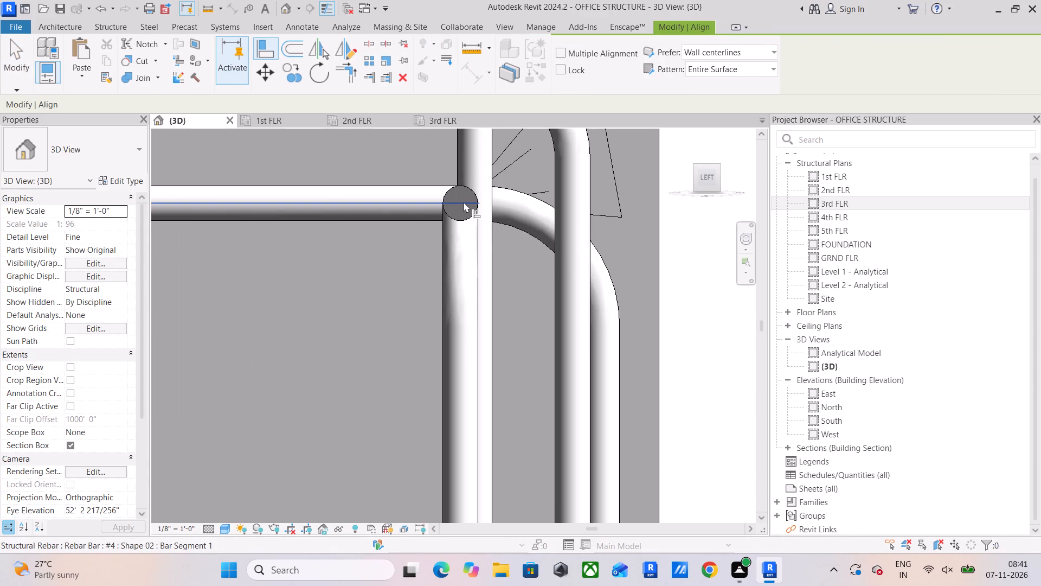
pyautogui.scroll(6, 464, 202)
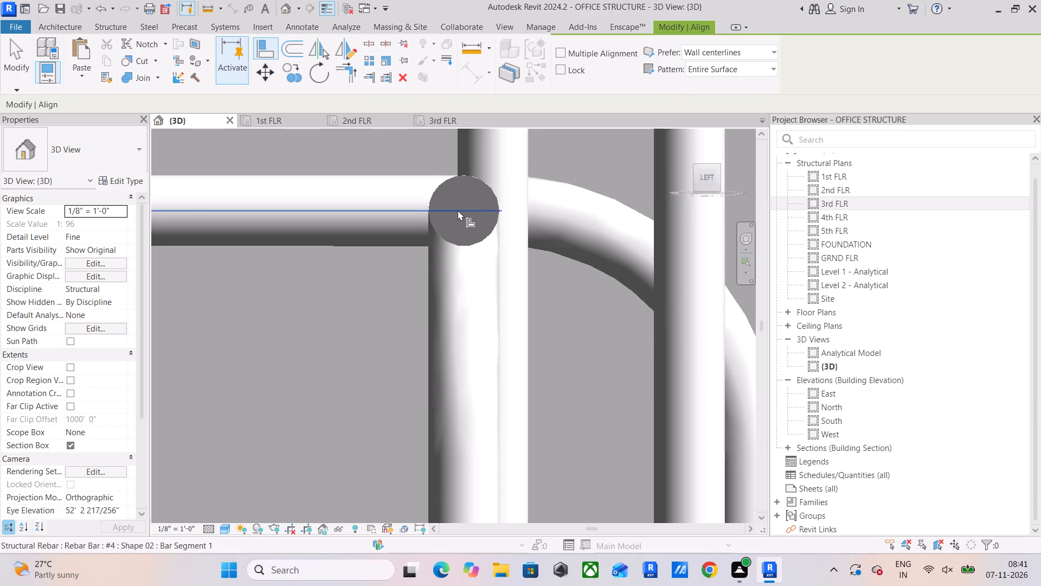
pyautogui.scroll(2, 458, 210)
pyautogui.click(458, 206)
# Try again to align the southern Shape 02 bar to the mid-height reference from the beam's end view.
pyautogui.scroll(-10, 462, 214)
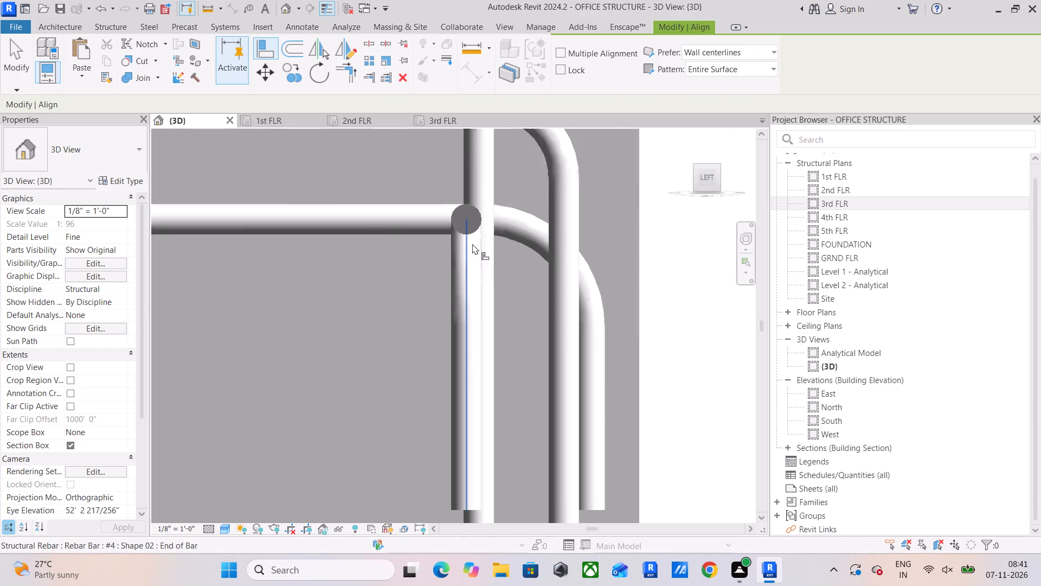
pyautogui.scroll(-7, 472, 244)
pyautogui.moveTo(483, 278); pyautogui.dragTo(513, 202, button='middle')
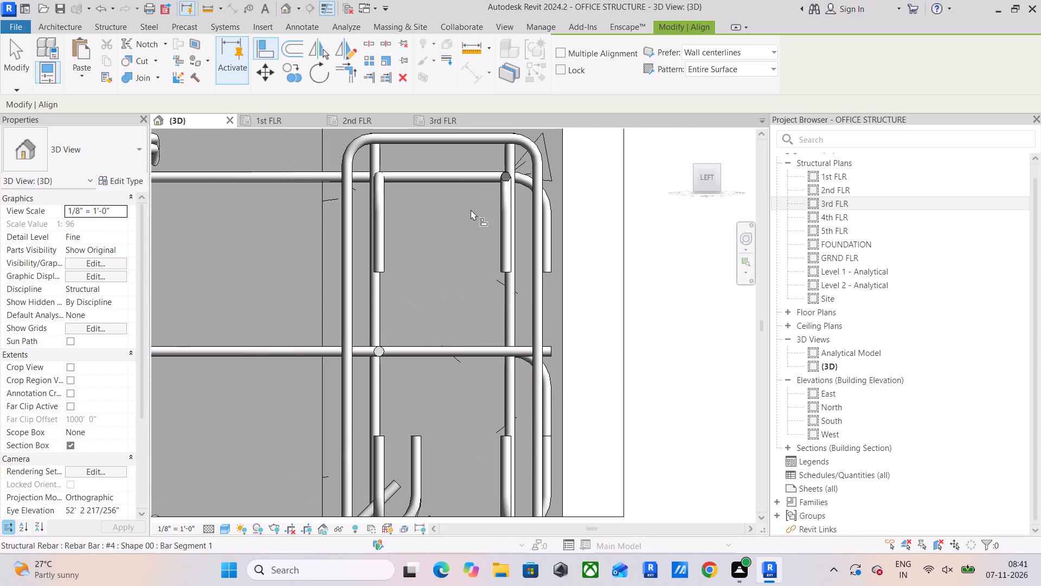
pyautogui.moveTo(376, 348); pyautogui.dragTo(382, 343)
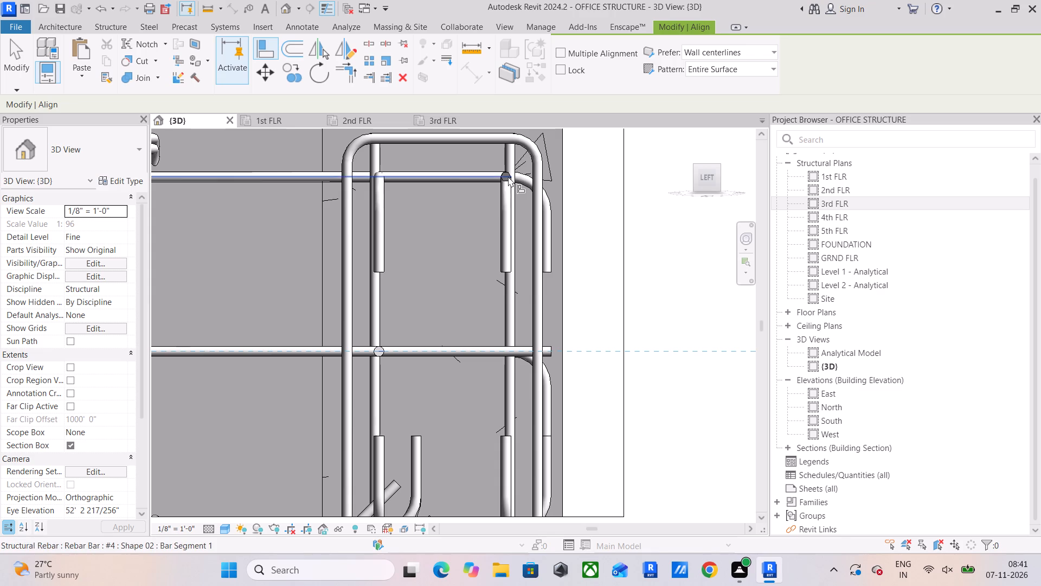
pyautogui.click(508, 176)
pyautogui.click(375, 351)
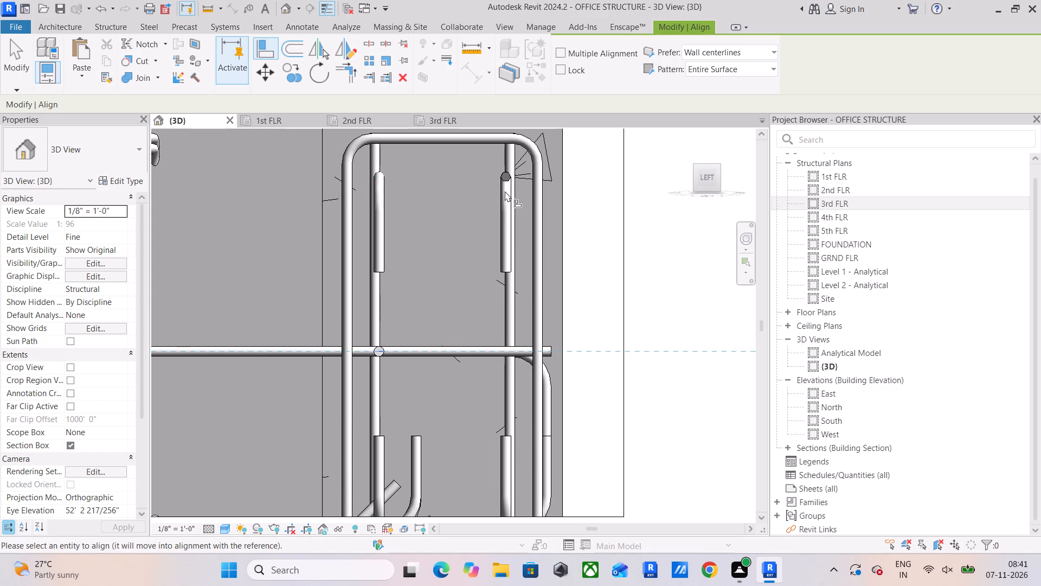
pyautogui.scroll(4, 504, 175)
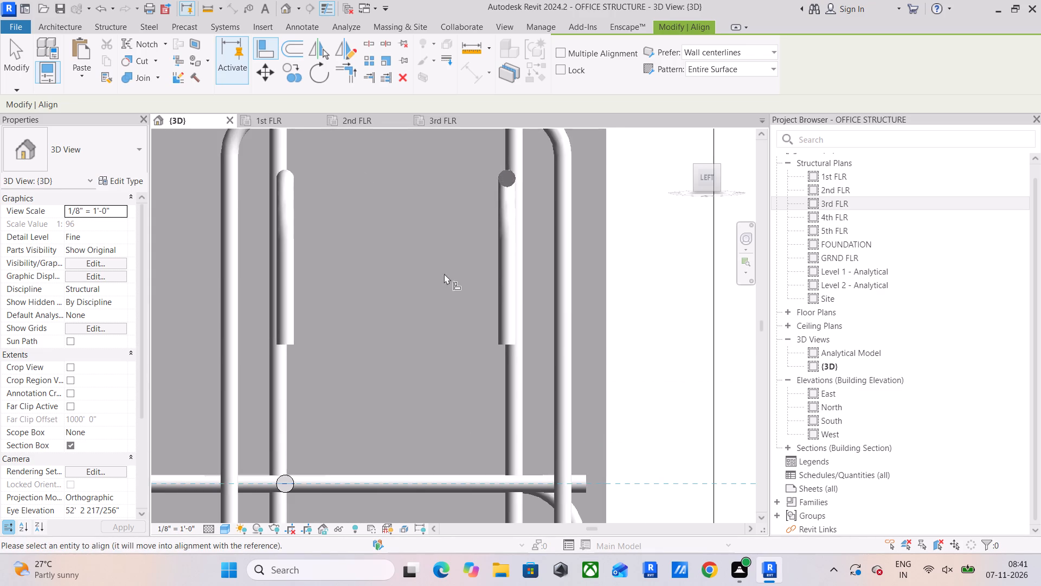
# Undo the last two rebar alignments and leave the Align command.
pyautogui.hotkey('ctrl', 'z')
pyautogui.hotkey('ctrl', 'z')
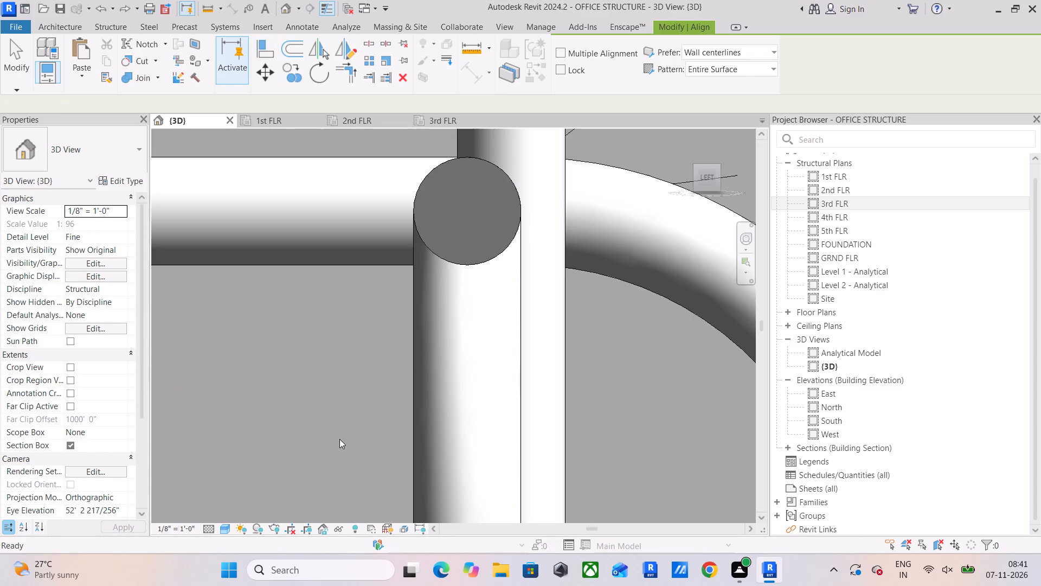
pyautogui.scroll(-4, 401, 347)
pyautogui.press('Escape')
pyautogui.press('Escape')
# Lower the beam's southern 13' 1" Shape 02 bar with small nudges, viewing the beam end-on.
pyautogui.click(440, 298)
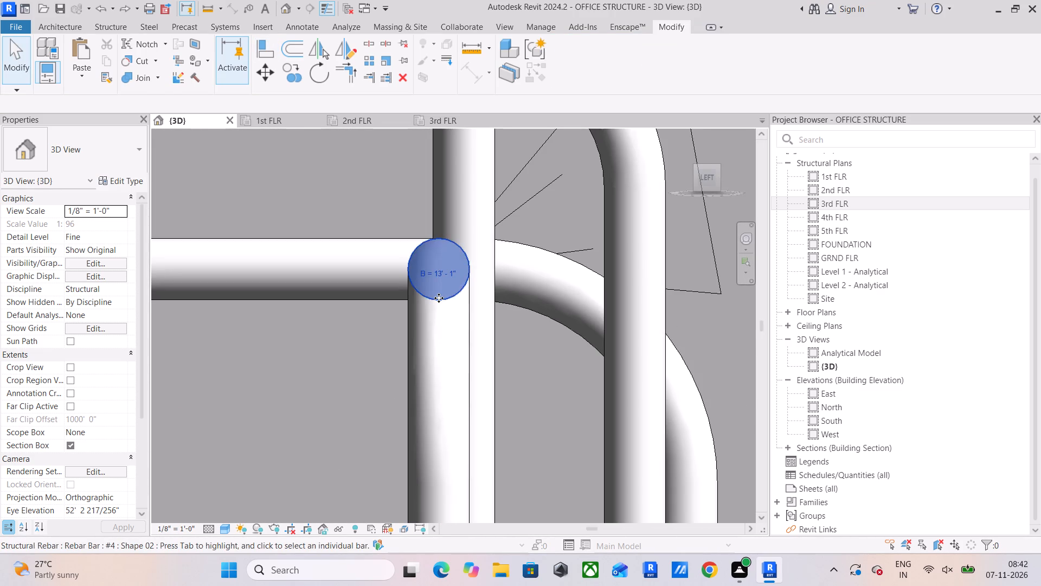
pyautogui.scroll(-5, 439, 298)
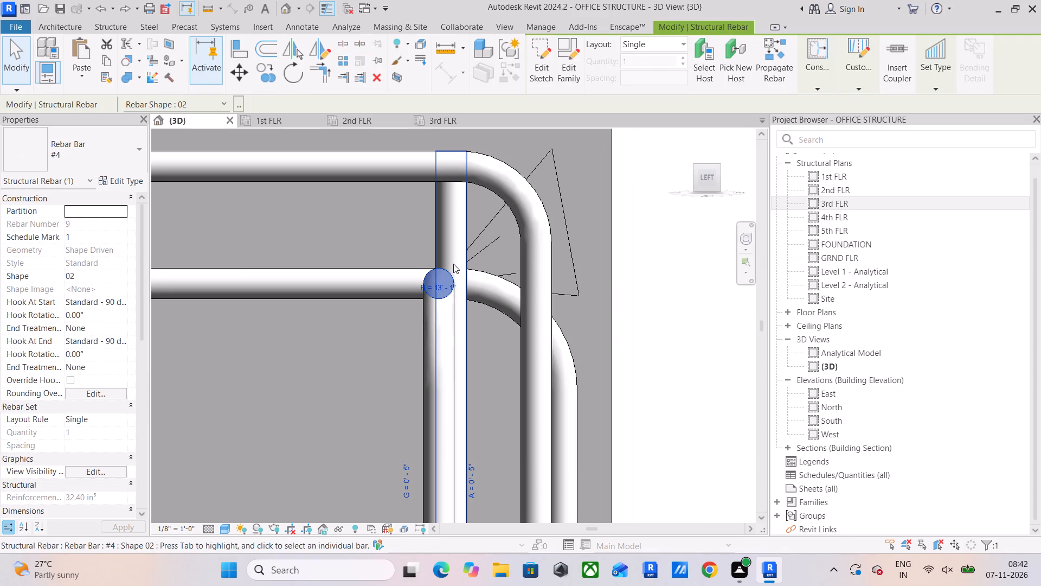
pyautogui.press('Down')
pyautogui.press('Down')
pyautogui.press('Down')
pyautogui.press('Down')
pyautogui.press('Down')
pyautogui.press('Down')
pyautogui.press('Down')
pyautogui.press('Down')
pyautogui.press('Down')
pyautogui.press('Down')
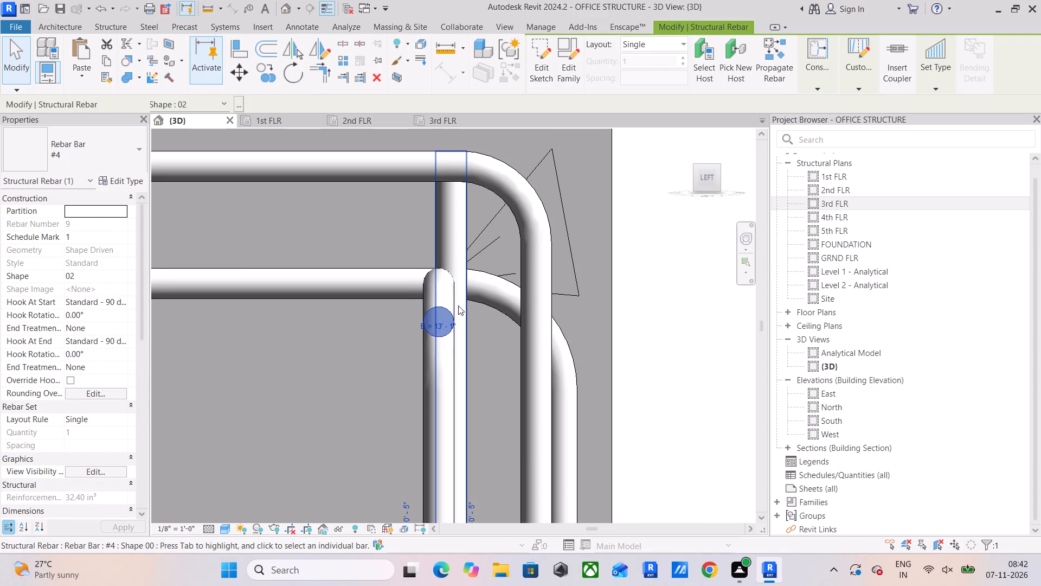
pyautogui.scroll(-2, 401, 390)
pyautogui.moveTo(401, 381); pyautogui.dragTo(492, 157, button='middle')
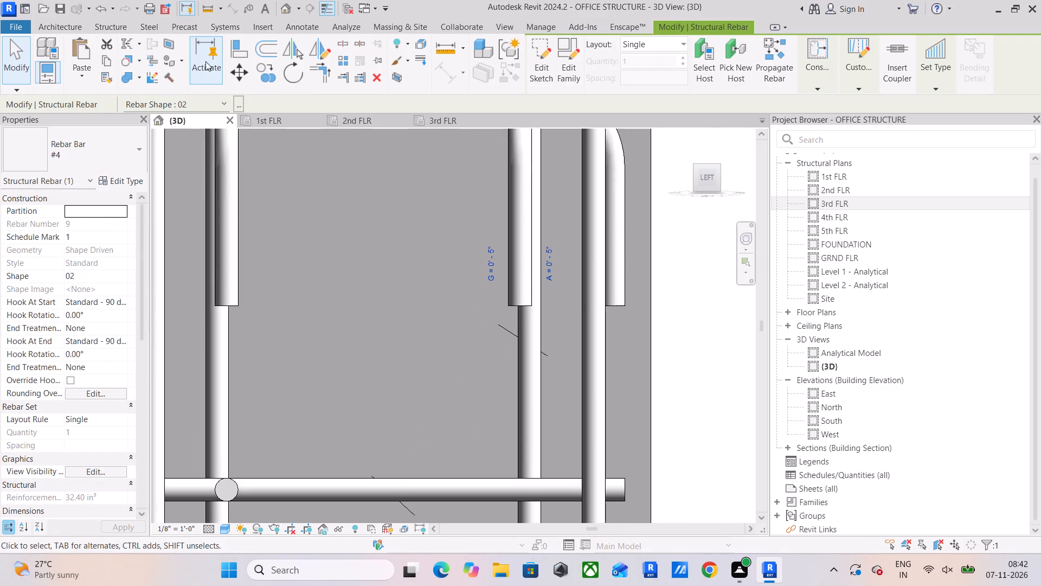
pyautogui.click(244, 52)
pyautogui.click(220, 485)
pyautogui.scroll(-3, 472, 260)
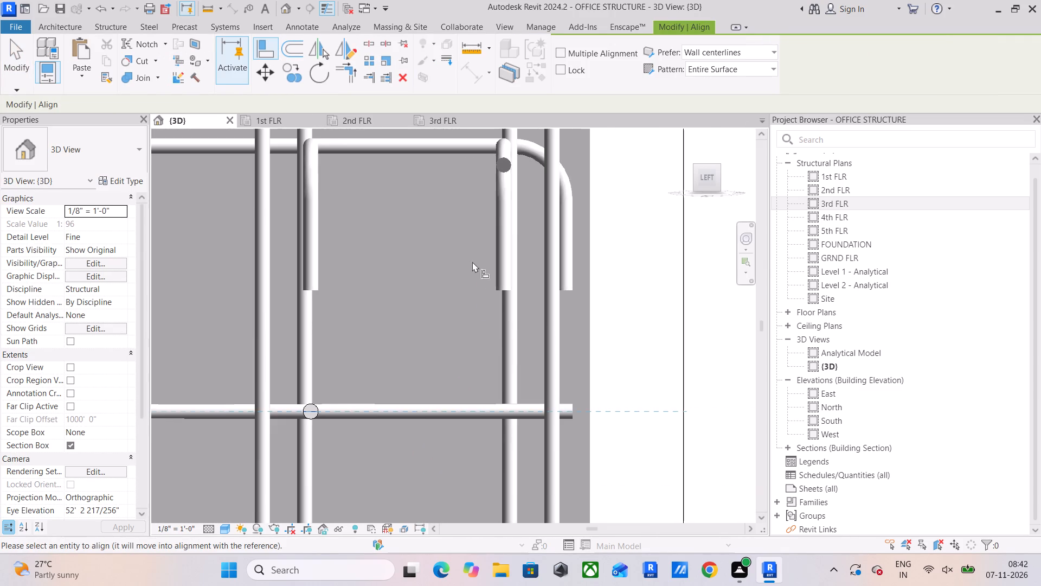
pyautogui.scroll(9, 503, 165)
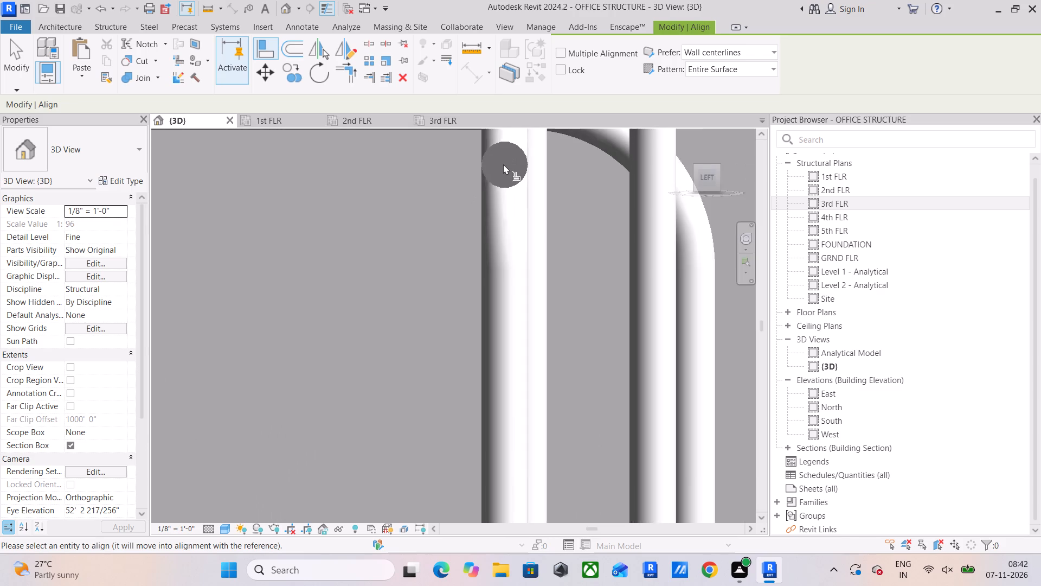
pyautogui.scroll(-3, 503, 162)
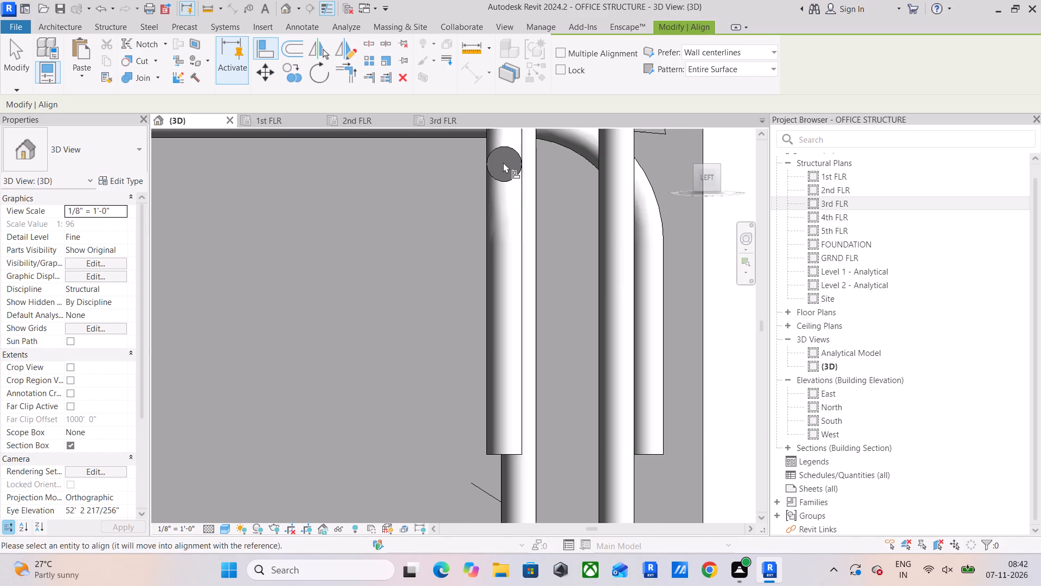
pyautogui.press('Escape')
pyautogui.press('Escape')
# Nudge the southern 13' 1" Shape 02 bar further down, past the height of the mid-height northern bar.
pyautogui.click(503, 162)
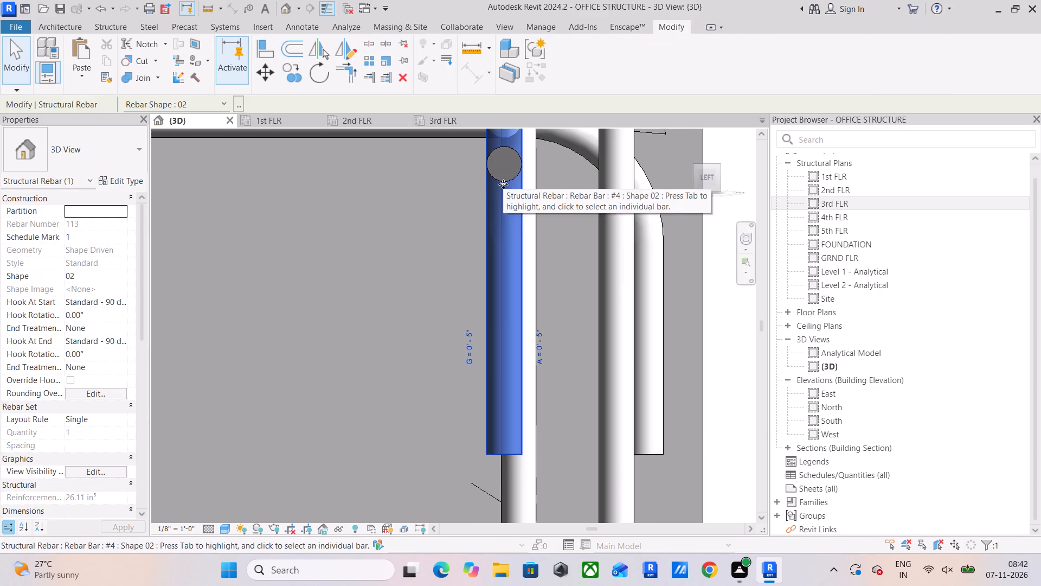
pyautogui.press('Escape')
pyautogui.click(497, 176)
pyautogui.scroll(-5, 517, 234)
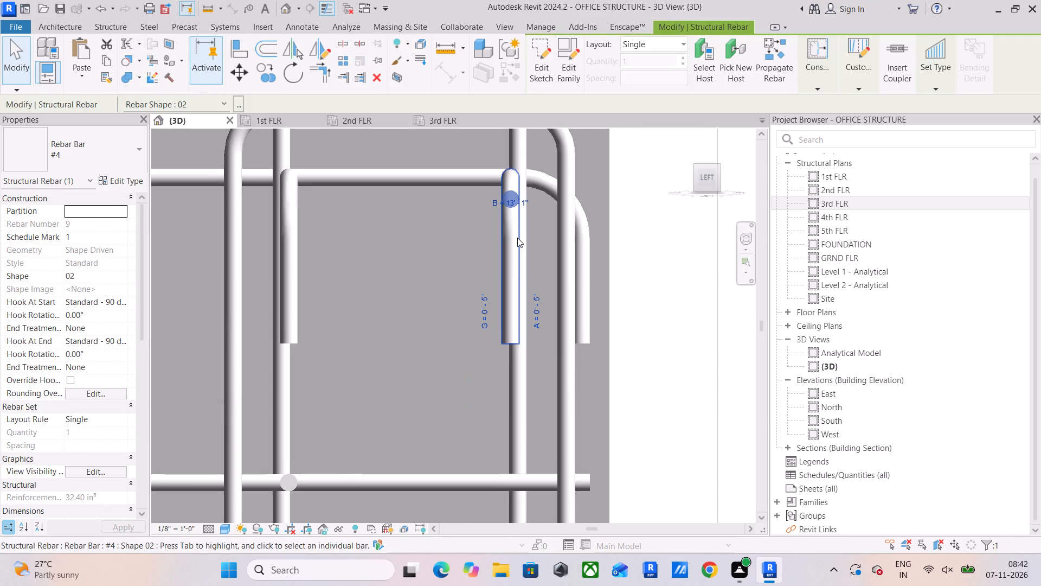
pyautogui.press('Down')
pyautogui.press('Down')
pyautogui.press('Down')
pyautogui.press('Down')
pyautogui.press('Down')
pyautogui.press('Down')
pyautogui.press('Down')
pyautogui.press('Down')
pyautogui.press('Down')
pyautogui.press('Down')
pyautogui.press('Down')
pyautogui.press('Down')
pyautogui.press('Down')
pyautogui.press('Down')
pyautogui.press('Down')
pyautogui.press('Down')
pyautogui.press('Down')
pyautogui.press('Down')
pyautogui.press('Down')
pyautogui.press('Down')
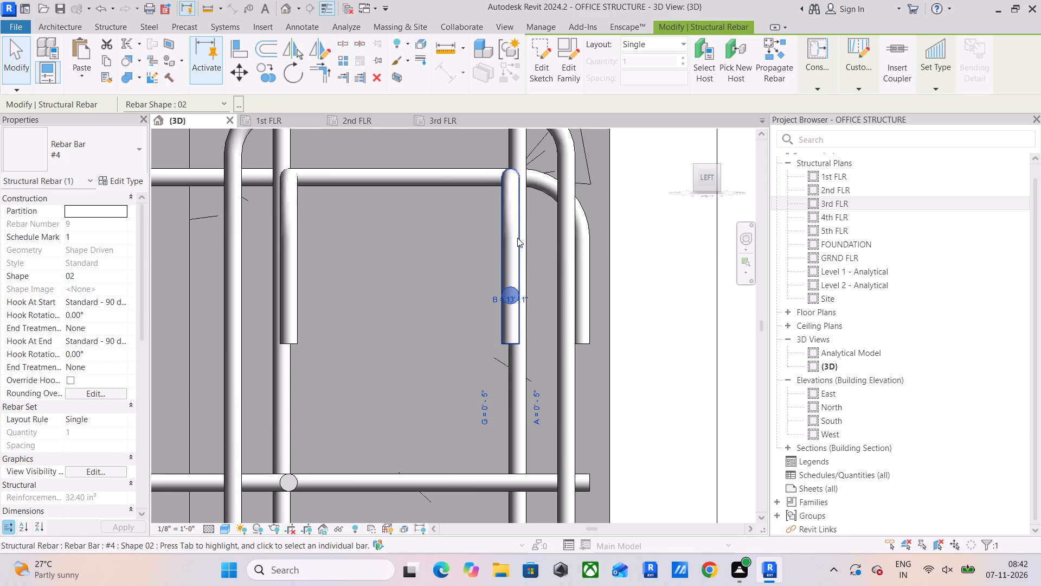
pyautogui.press('Down')
pyautogui.press('Down')
pyautogui.press('Down')
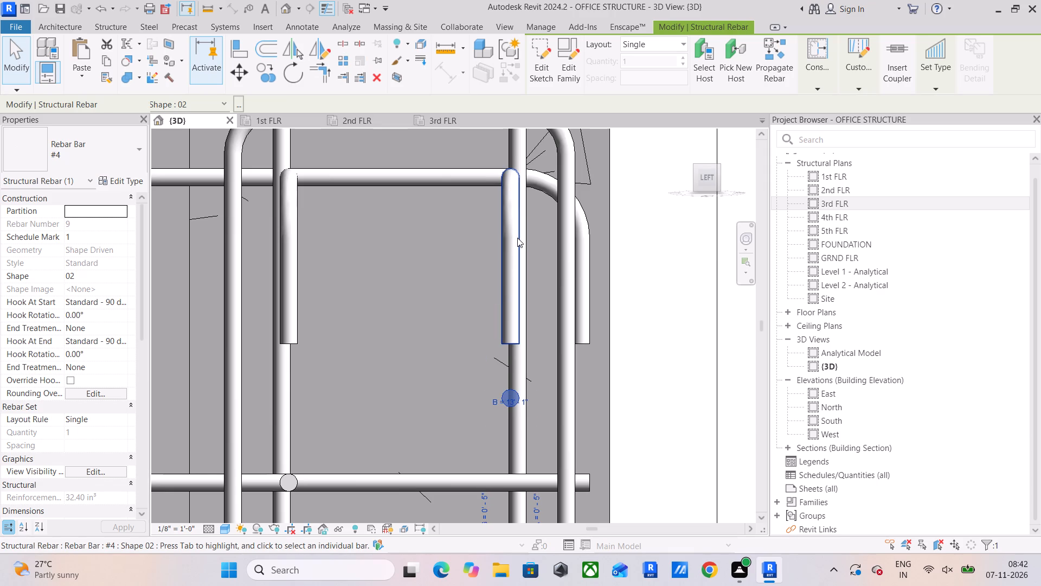
pyautogui.press('Down')
pyautogui.press('Down')
pyautogui.press('Down')
pyautogui.press('Down')
pyautogui.press('Down')
pyautogui.press('Down')
pyautogui.press('Down')
pyautogui.press('Down')
pyautogui.press('Down')
pyautogui.press('Down')
pyautogui.press('Down')
pyautogui.press('Down')
pyautogui.press('Down')
pyautogui.press('Down')
pyautogui.press('Down')
pyautogui.press('Down')
pyautogui.press('Down')
pyautogui.press('Down')
pyautogui.press('Down')
pyautogui.press('Down')
pyautogui.press('Down')
pyautogui.press('Down')
pyautogui.press('Down')
pyautogui.press('Down')
pyautogui.press('Down')
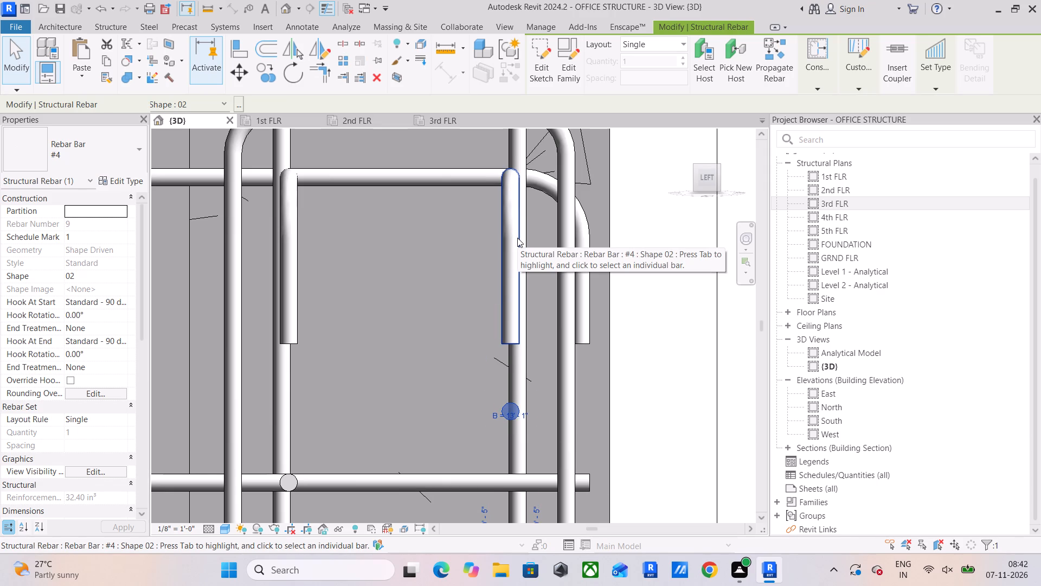
pyautogui.press('Down')
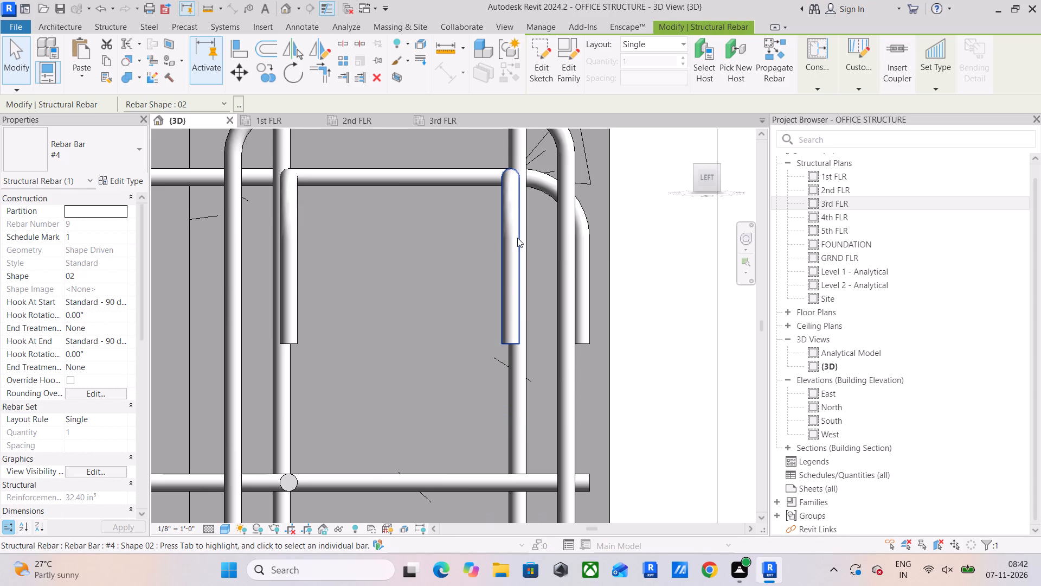
# Nudge the southern 13' 1" Shape 02 bar back up to the height of the horizontal mid-height crossbar.
pyautogui.scroll(-3, 522, 245)
pyautogui.moveTo(493, 319); pyautogui.dragTo(513, 223, button='middle')
pyautogui.scroll(2, 543, 320)
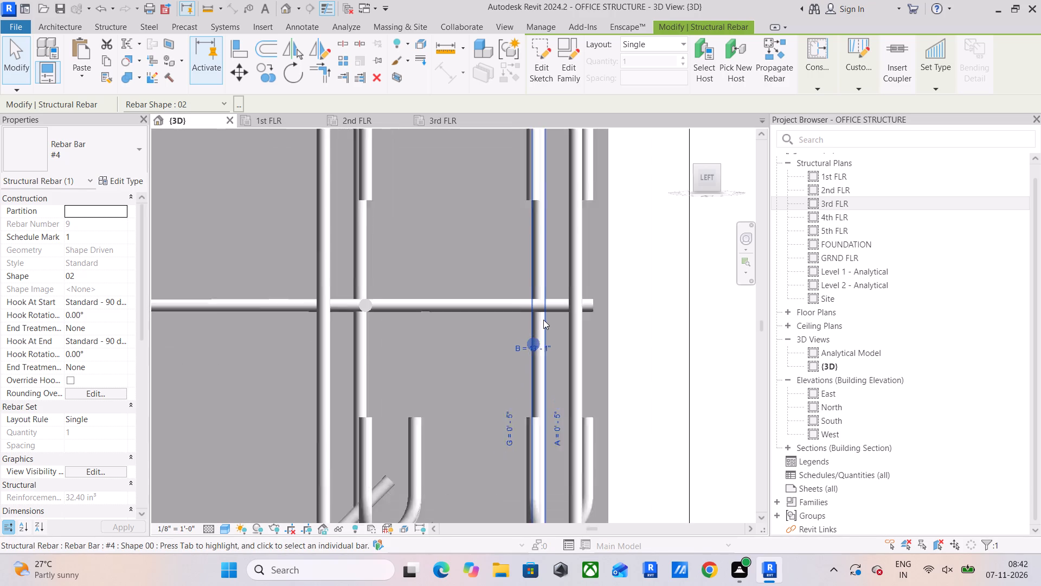
pyautogui.scroll(2, 543, 320)
pyautogui.press('Up')
pyautogui.press('Up')
pyautogui.press('Up')
pyautogui.press('Up')
pyautogui.press('Up')
pyautogui.press('Up')
pyautogui.press('Up')
pyautogui.press('Up')
pyautogui.press('Up')
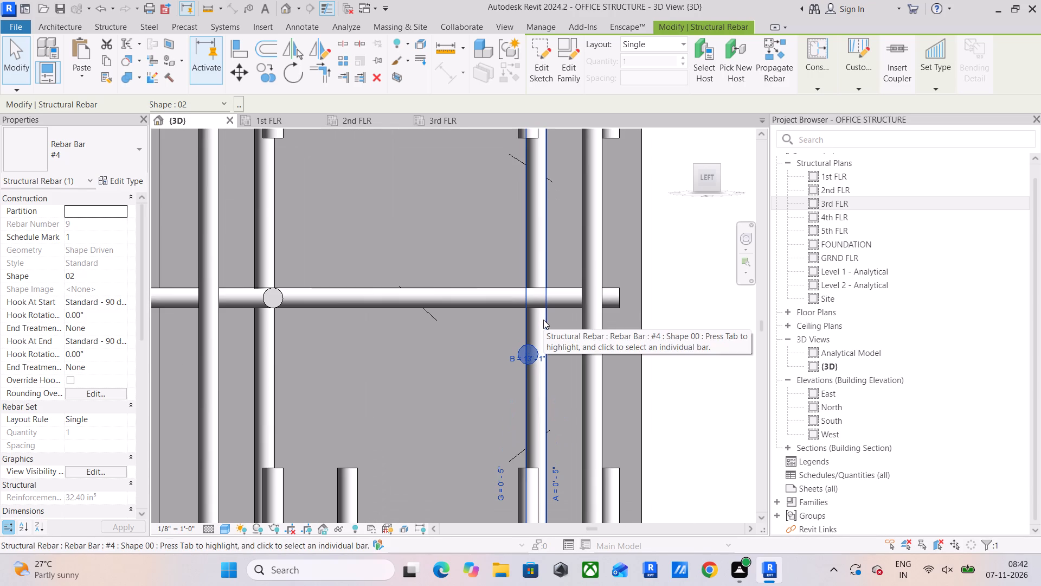
pyautogui.press('Up')
pyautogui.press('Up')
pyautogui.press('Up')
pyautogui.press('Up')
pyautogui.press('Up')
pyautogui.press('Up')
pyautogui.press('Up')
pyautogui.press('Up')
pyautogui.press('Up')
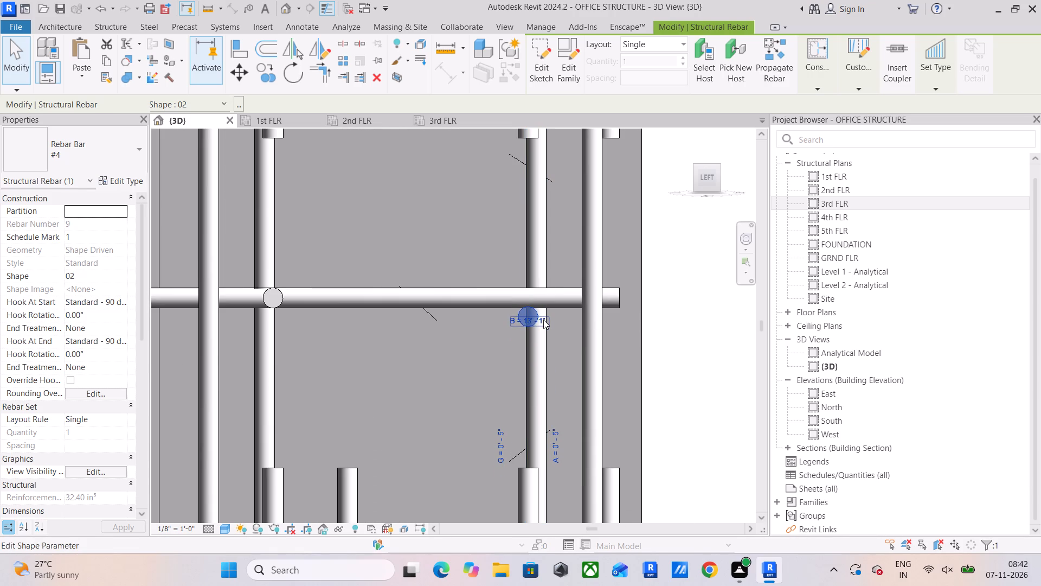
pyautogui.press('Up')
pyautogui.press('Up')
pyautogui.press('Up')
pyautogui.press('Up')
pyautogui.press('Up')
pyautogui.press('Up')
pyautogui.press('Up')
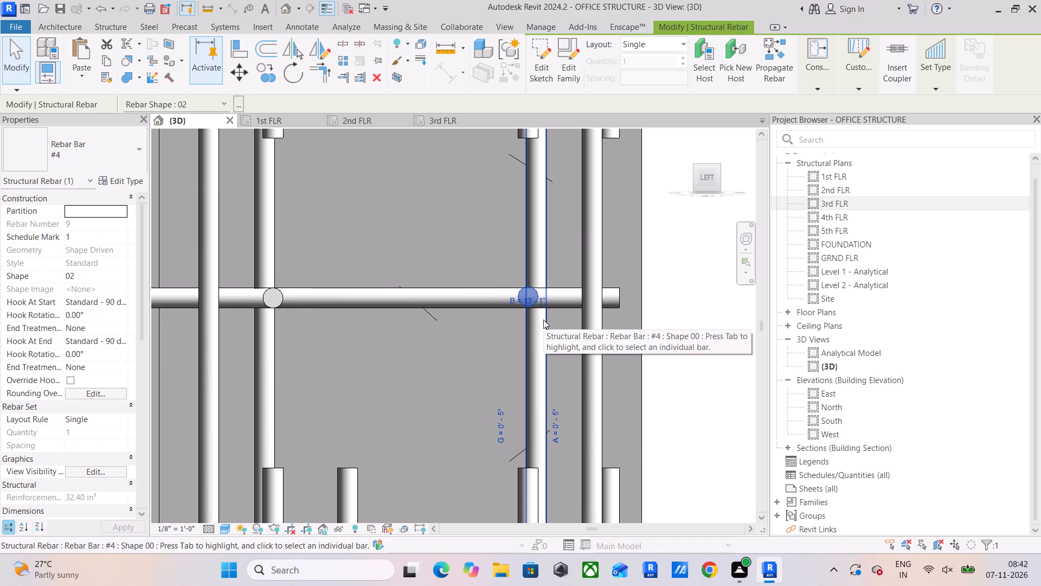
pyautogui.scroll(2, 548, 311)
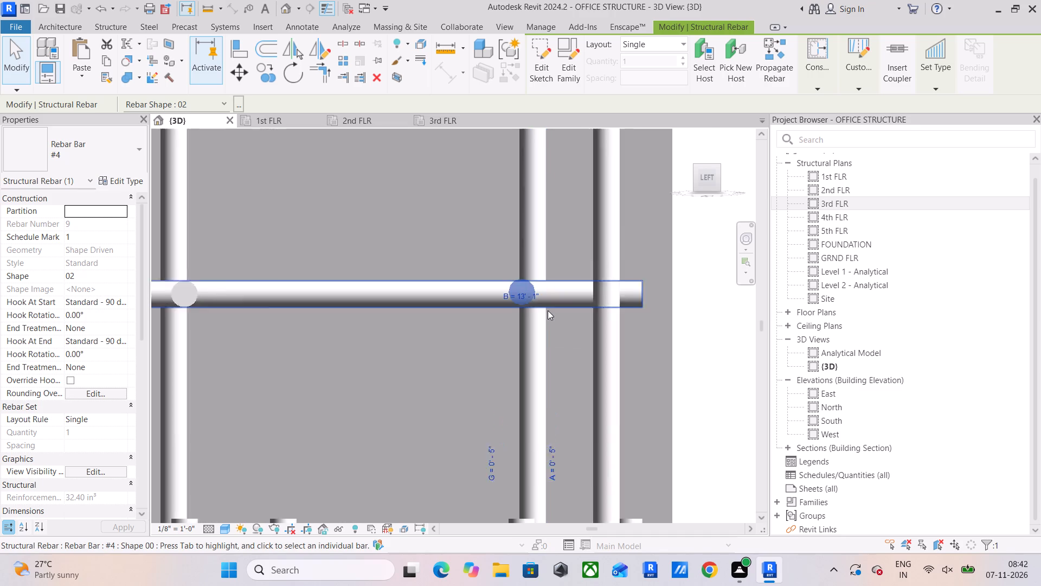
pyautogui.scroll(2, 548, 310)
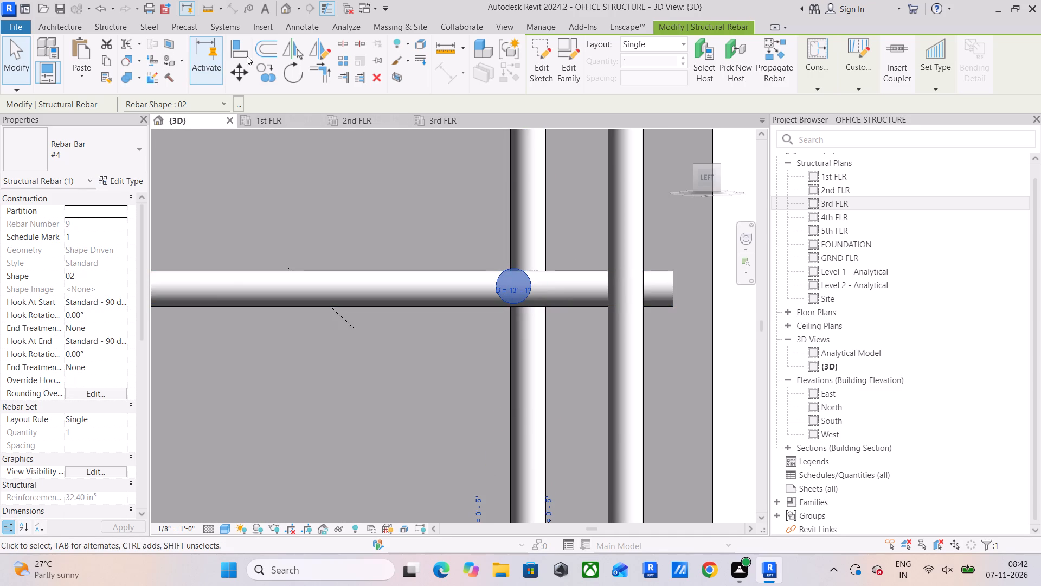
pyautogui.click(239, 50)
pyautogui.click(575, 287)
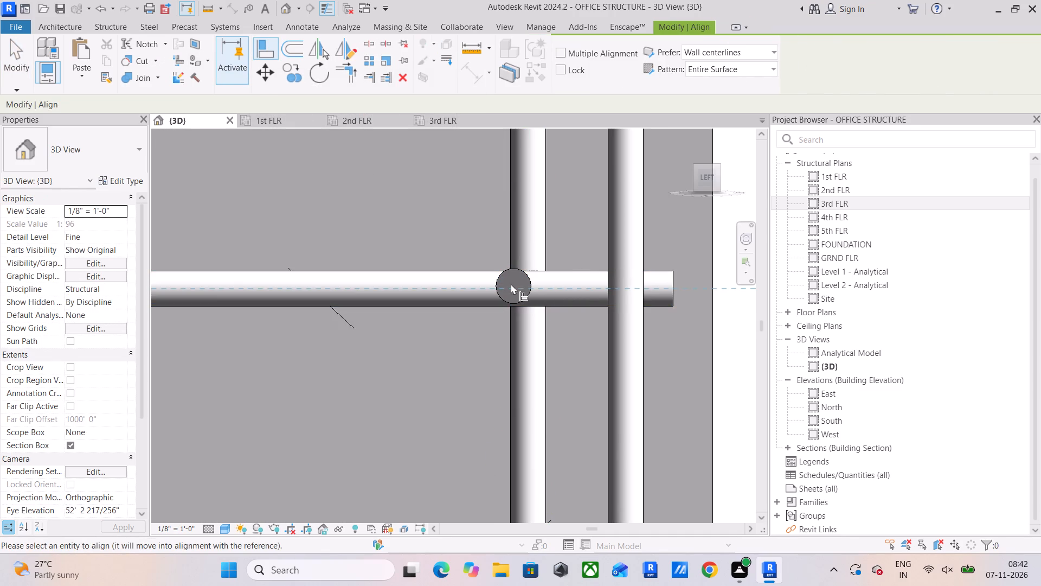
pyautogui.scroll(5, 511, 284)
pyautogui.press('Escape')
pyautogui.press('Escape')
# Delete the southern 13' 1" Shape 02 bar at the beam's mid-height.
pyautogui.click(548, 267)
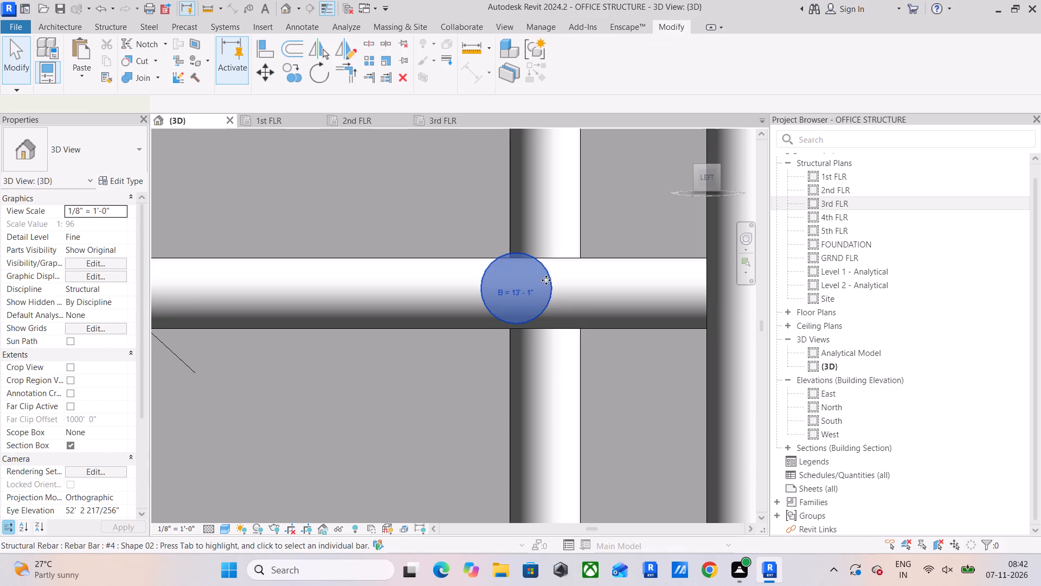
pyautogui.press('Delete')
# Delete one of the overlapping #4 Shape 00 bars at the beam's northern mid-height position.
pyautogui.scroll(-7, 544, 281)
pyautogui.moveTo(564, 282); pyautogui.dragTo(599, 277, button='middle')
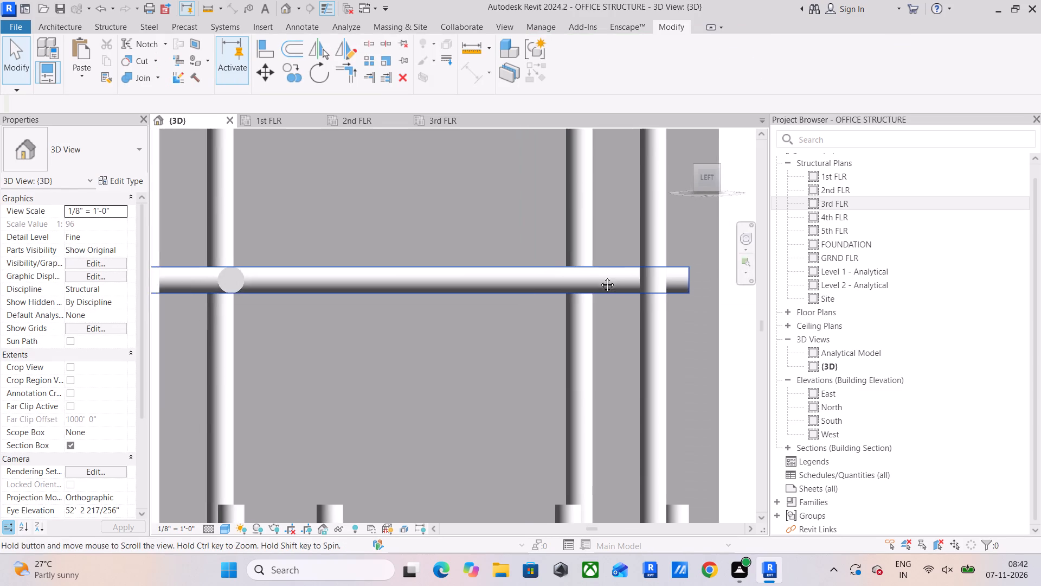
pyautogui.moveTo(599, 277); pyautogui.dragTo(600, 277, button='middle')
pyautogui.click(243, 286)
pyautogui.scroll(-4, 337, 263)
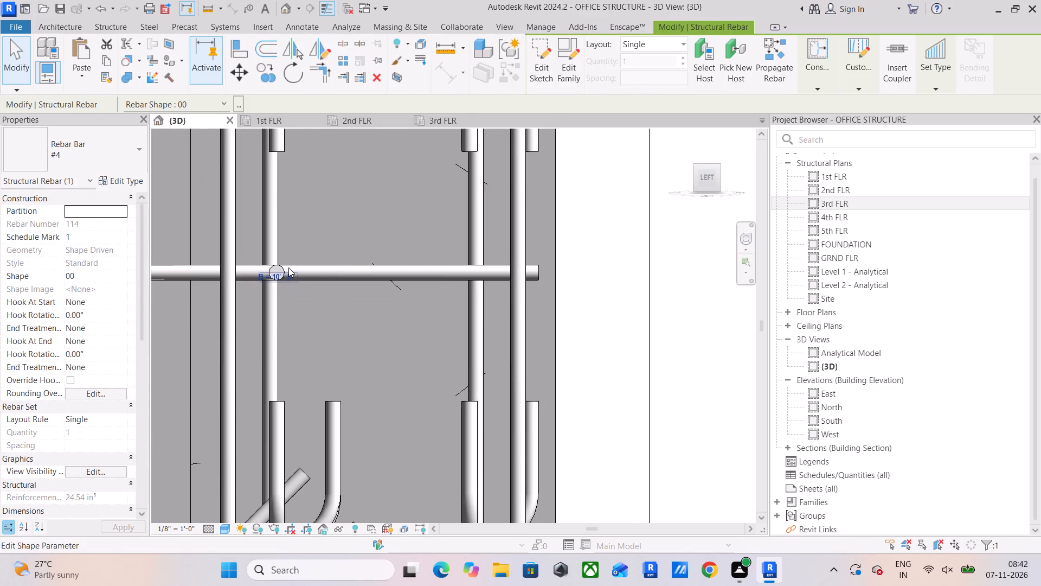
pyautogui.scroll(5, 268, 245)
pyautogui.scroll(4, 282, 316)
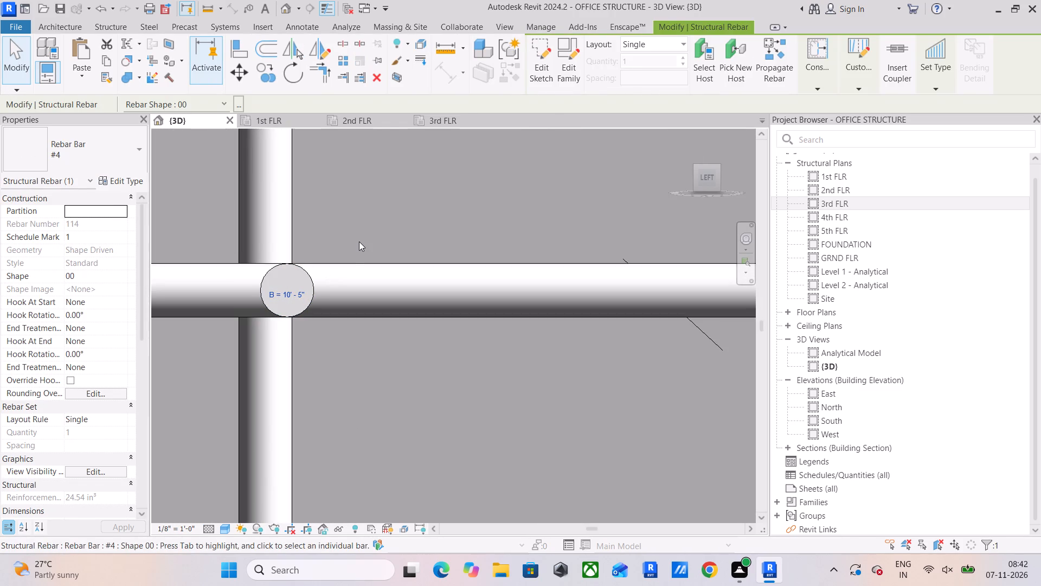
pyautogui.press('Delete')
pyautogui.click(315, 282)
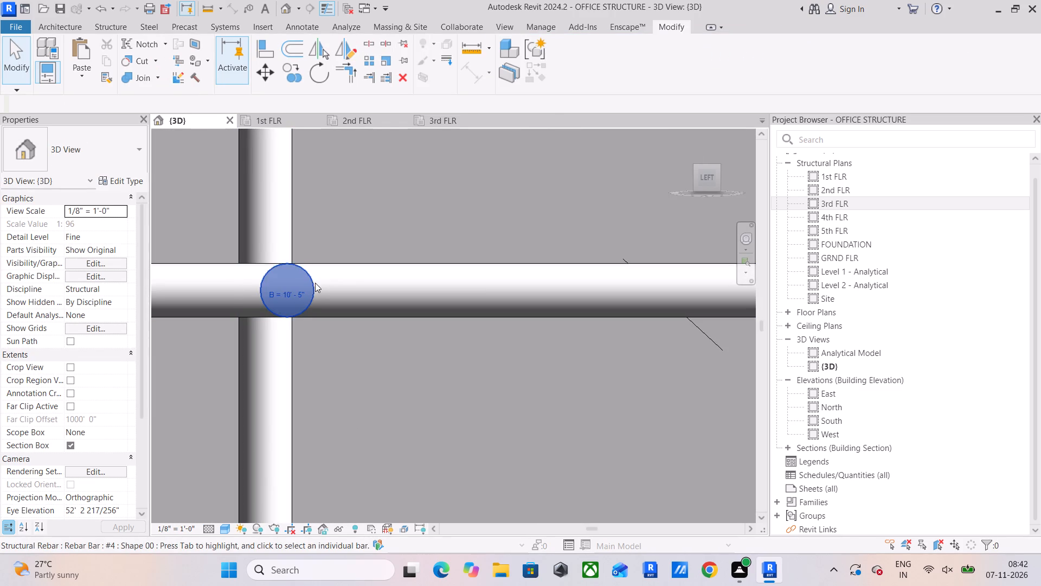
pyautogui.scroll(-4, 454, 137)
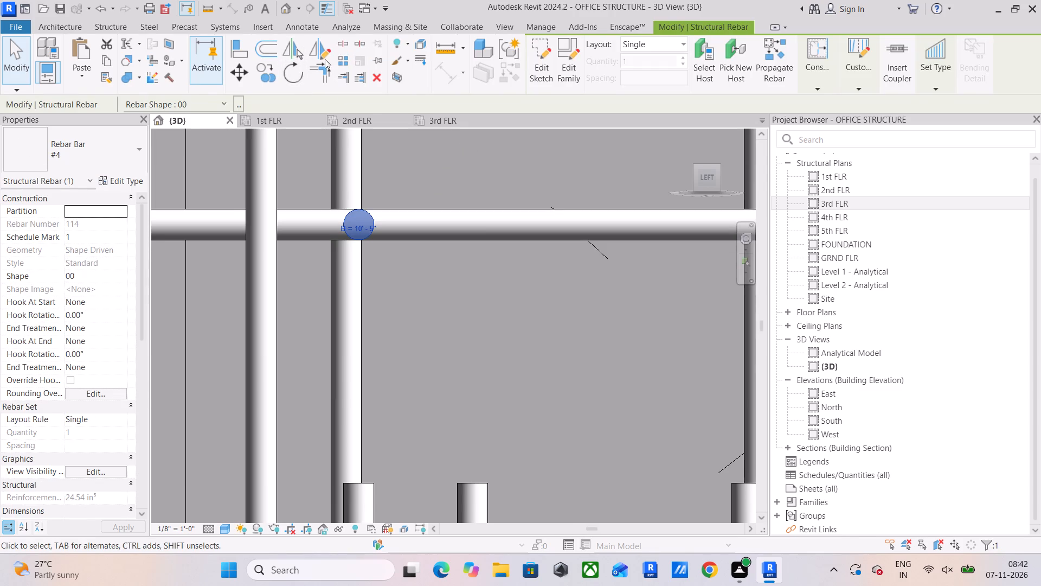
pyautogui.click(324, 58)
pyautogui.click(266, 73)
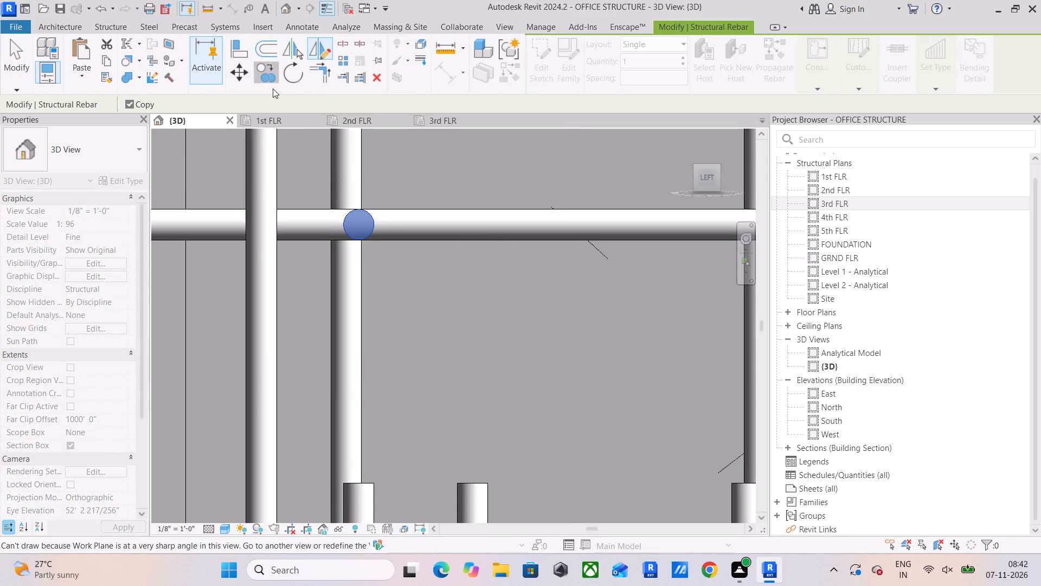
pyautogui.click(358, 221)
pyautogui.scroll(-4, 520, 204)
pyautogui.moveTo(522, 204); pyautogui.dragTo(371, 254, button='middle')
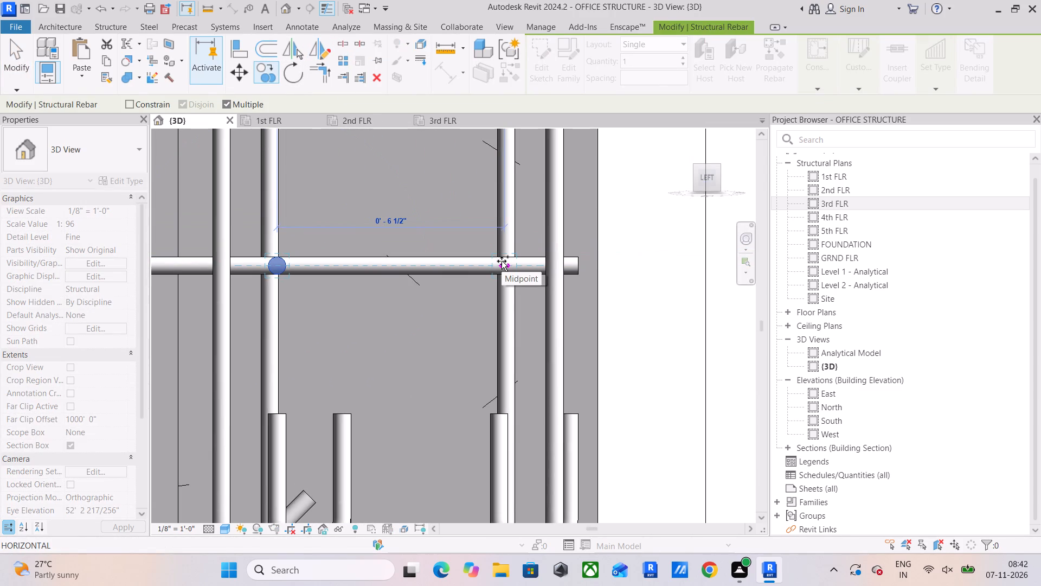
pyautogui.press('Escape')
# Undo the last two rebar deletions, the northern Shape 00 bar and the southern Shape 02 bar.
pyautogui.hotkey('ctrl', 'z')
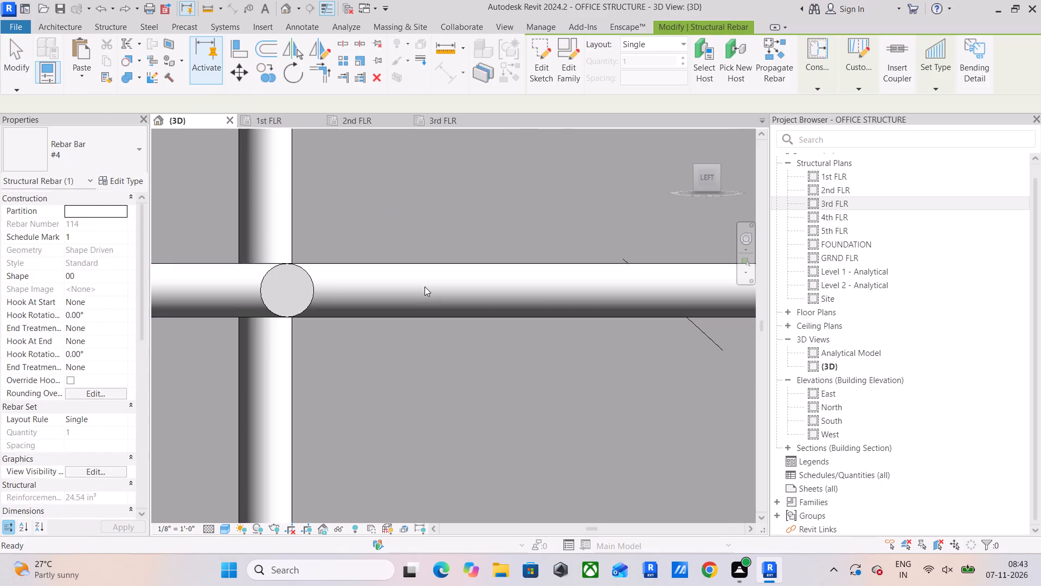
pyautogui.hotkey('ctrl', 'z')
# Delete one of the overlapping 10' 5" Shape 00 bars at the beam's northern mid-height position.
pyautogui.scroll(-11, 425, 286)
pyautogui.moveTo(423, 295); pyautogui.dragTo(503, 300, button='middle')
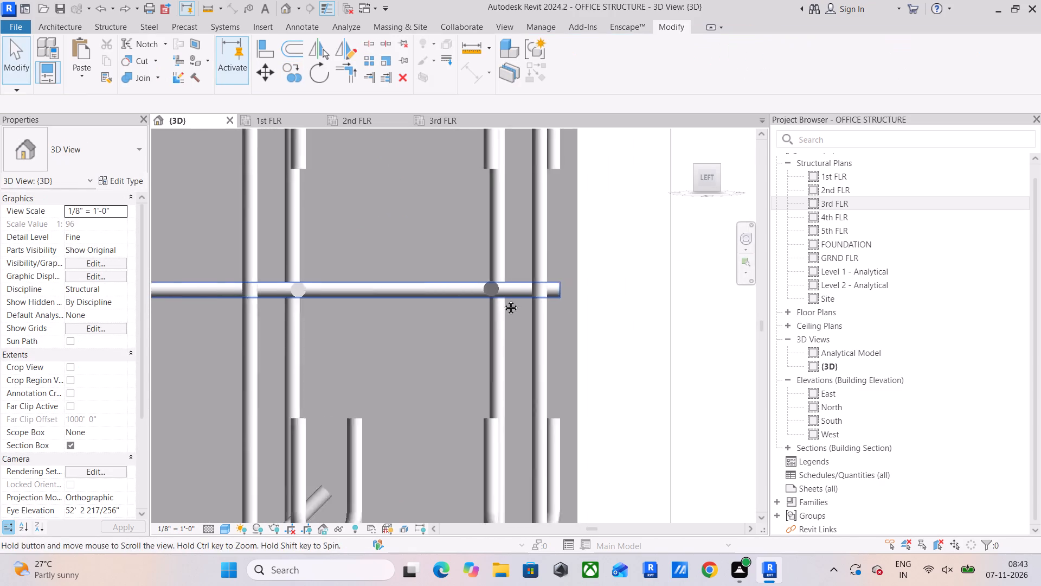
pyautogui.moveTo(503, 300); pyautogui.dragTo(504, 300, button='middle')
pyautogui.scroll(3, 344, 309)
pyautogui.click(322, 293)
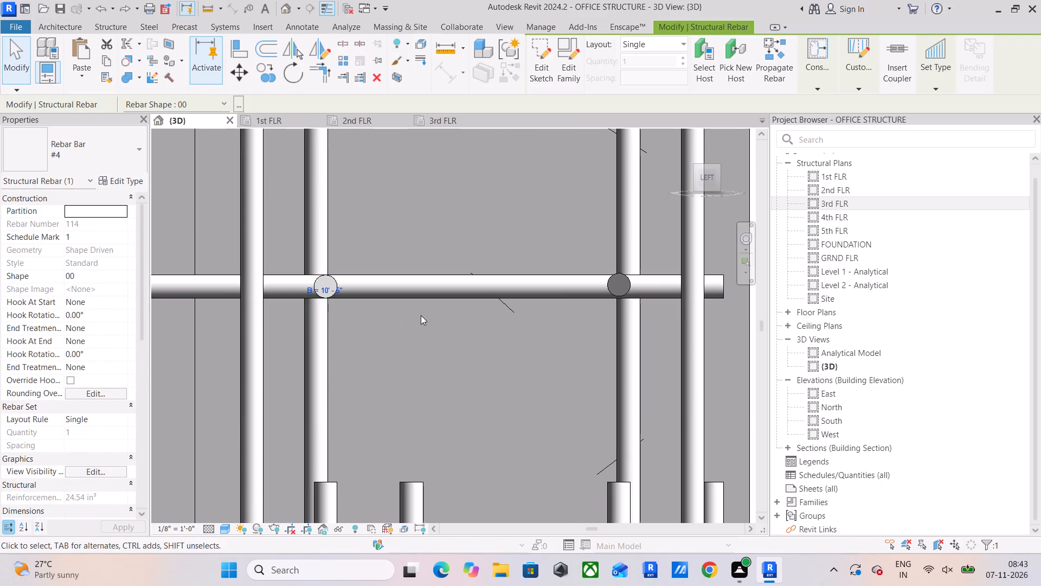
pyautogui.press('Delete')
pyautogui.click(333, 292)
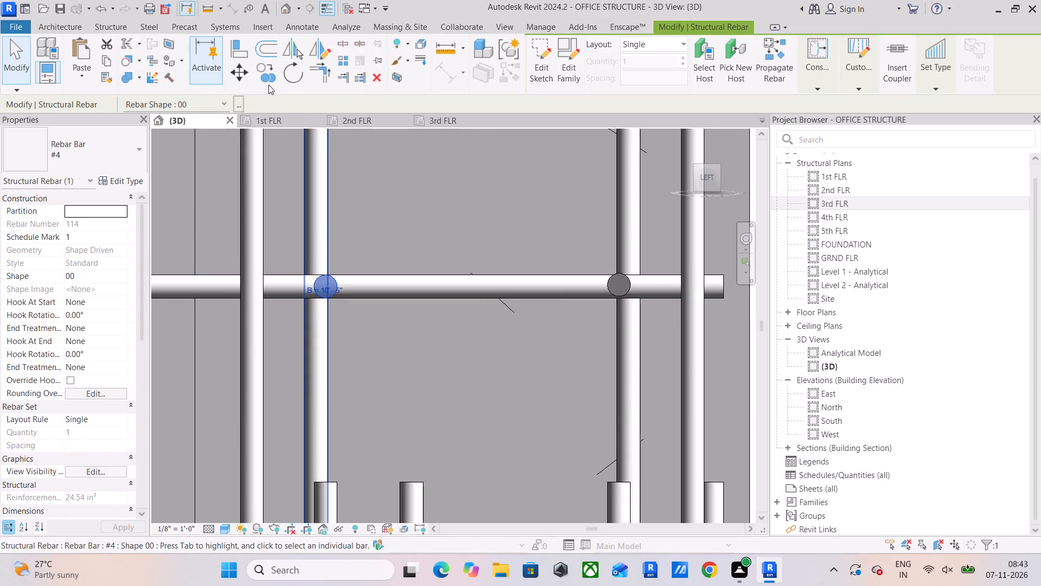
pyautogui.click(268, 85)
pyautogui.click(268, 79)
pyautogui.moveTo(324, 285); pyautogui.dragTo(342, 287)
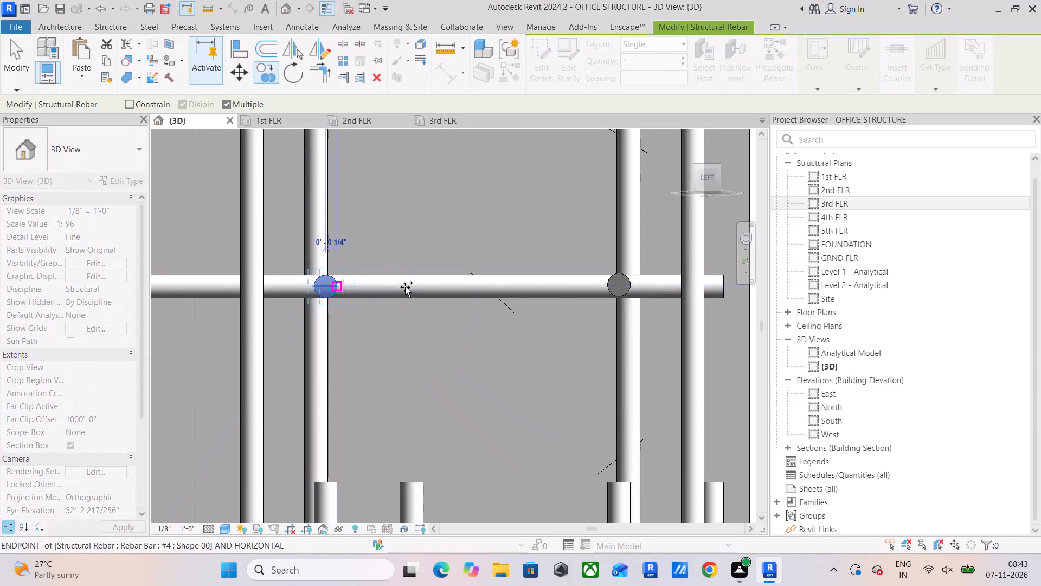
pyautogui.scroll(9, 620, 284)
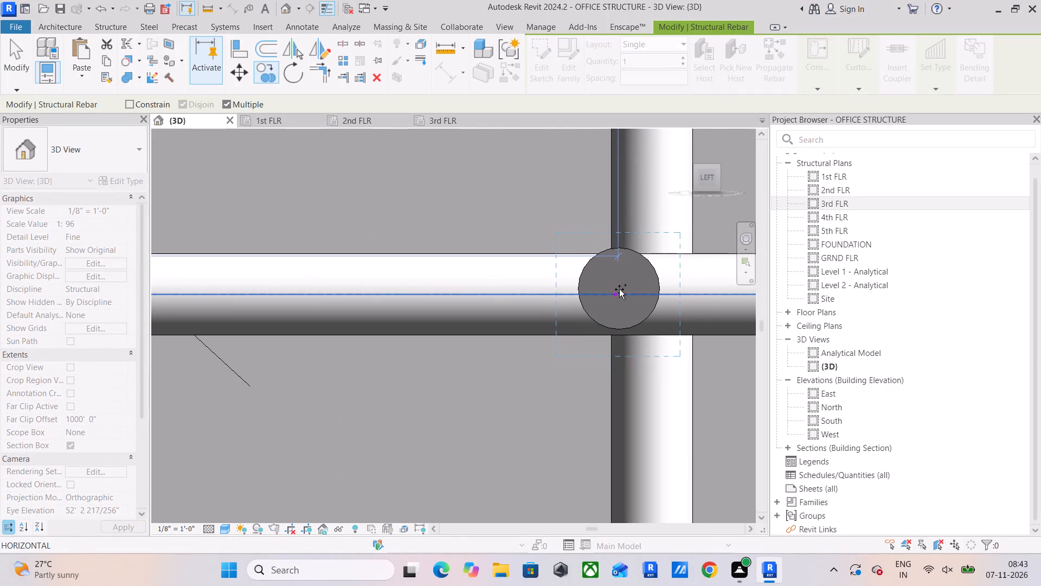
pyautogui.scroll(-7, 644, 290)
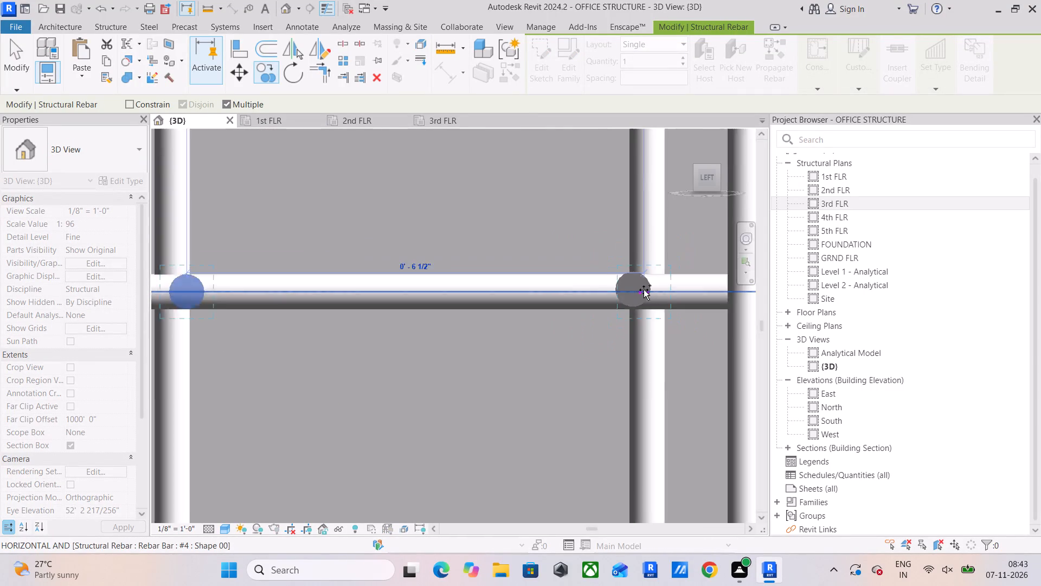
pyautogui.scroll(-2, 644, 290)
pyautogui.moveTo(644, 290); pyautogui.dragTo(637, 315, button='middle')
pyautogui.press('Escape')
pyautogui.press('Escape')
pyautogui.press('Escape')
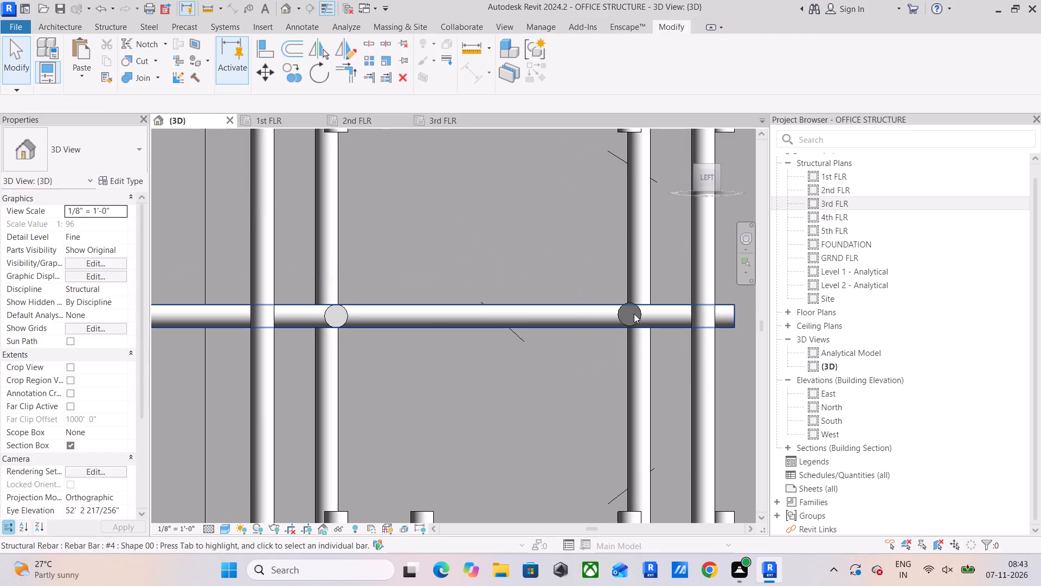
# Delete the #4 Shape 02 bar at the beam's southern mid-height position.
pyautogui.click(634, 314)
pyautogui.scroll(4, 634, 308)
pyautogui.press('Escape')
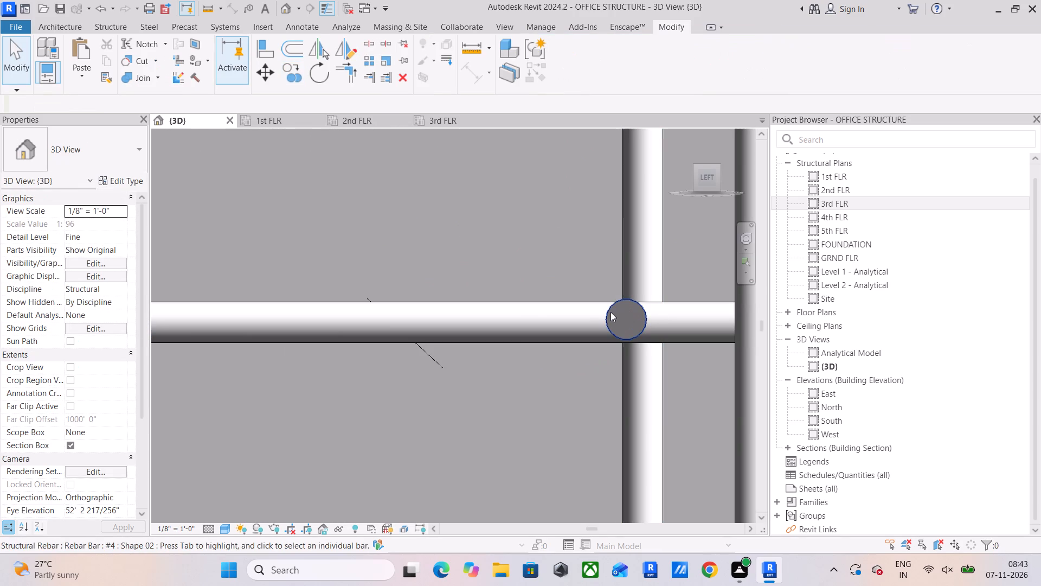
pyautogui.click(608, 314)
pyautogui.press('Delete')
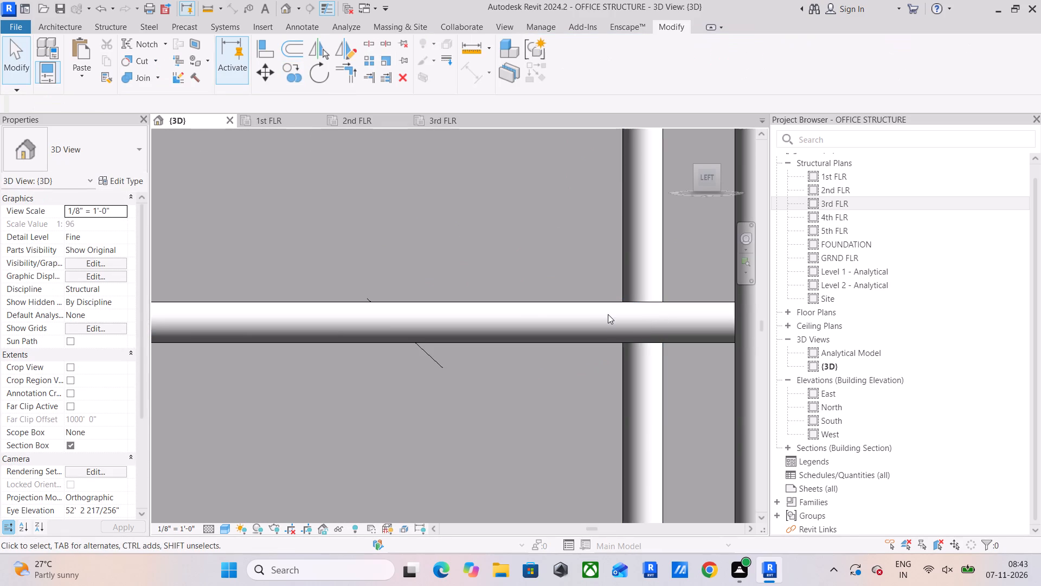
pyautogui.scroll(-11, 608, 314)
pyautogui.moveTo(606, 322); pyautogui.dragTo(594, 350, button='middle')
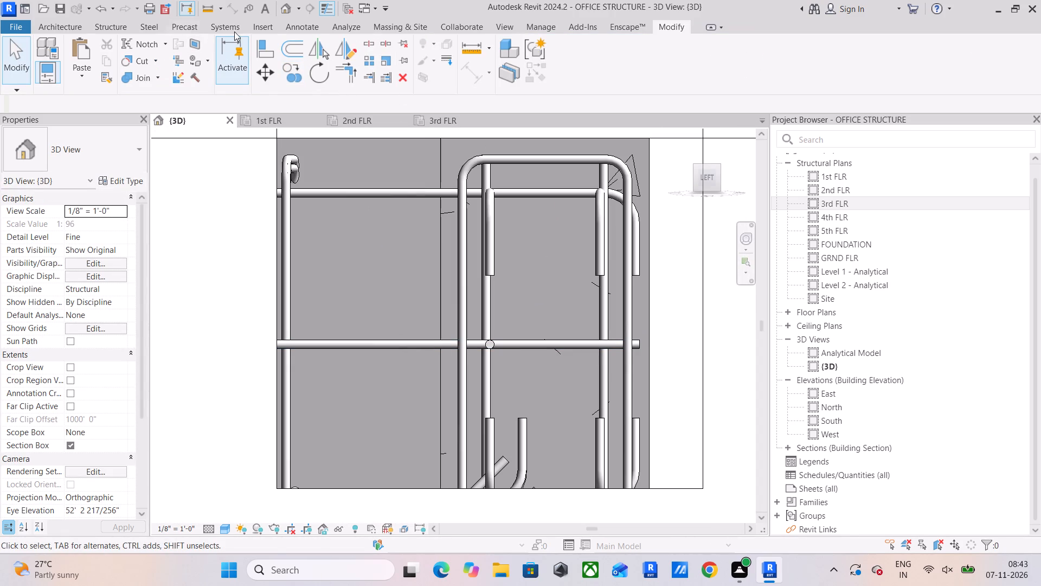
# Copy the northern mid-height #4 Shape 00 bar about 6 1/4" south along the crosswise bar.
pyautogui.click(284, 23)
pyautogui.press('Escape')
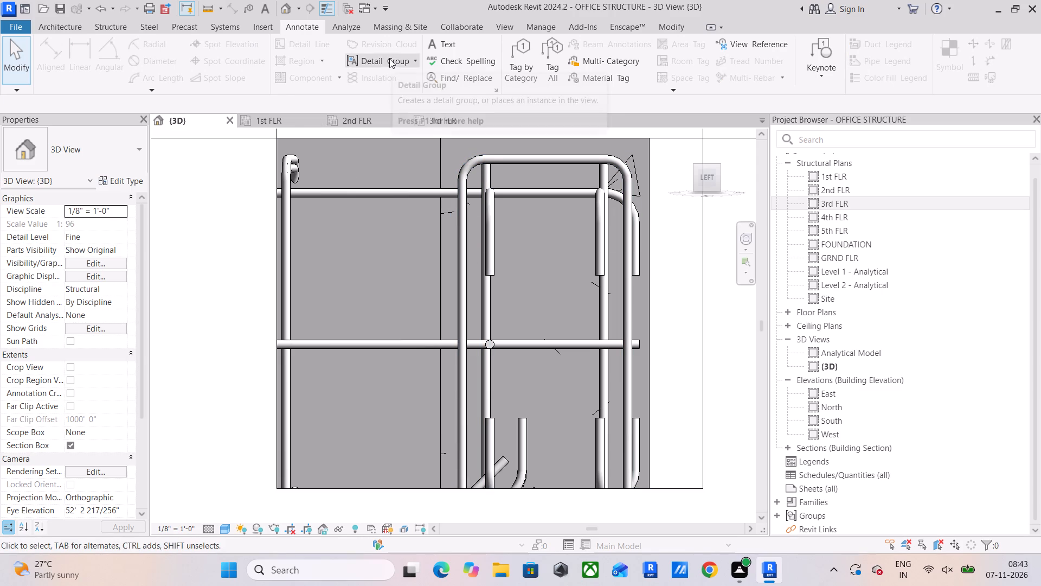
pyautogui.click(492, 350)
pyautogui.scroll(4, 532, 295)
pyautogui.moveTo(530, 300); pyautogui.dragTo(528, 300, button='middle')
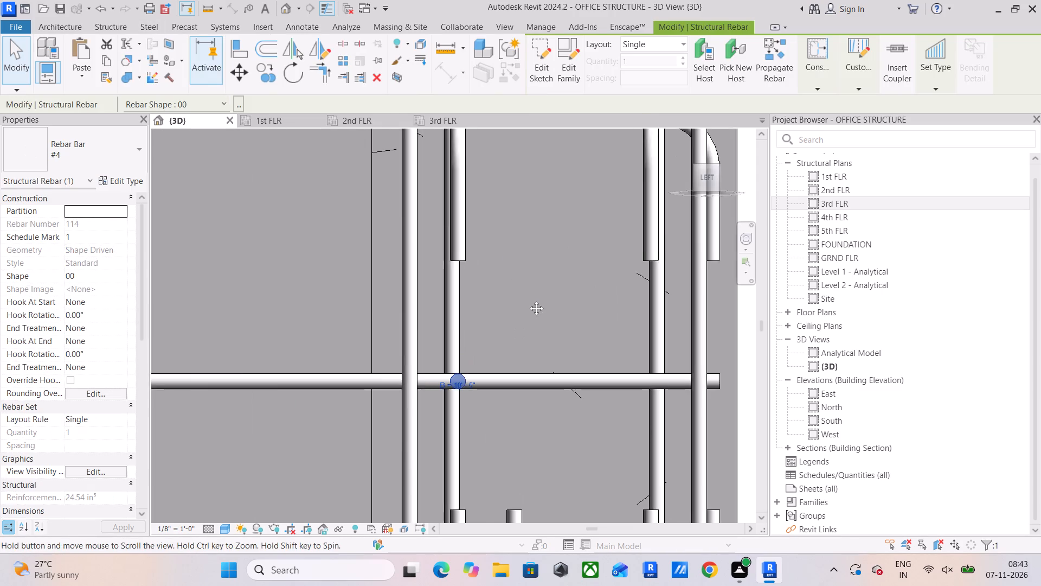
pyautogui.moveTo(528, 300); pyautogui.dragTo(503, 269, button='middle')
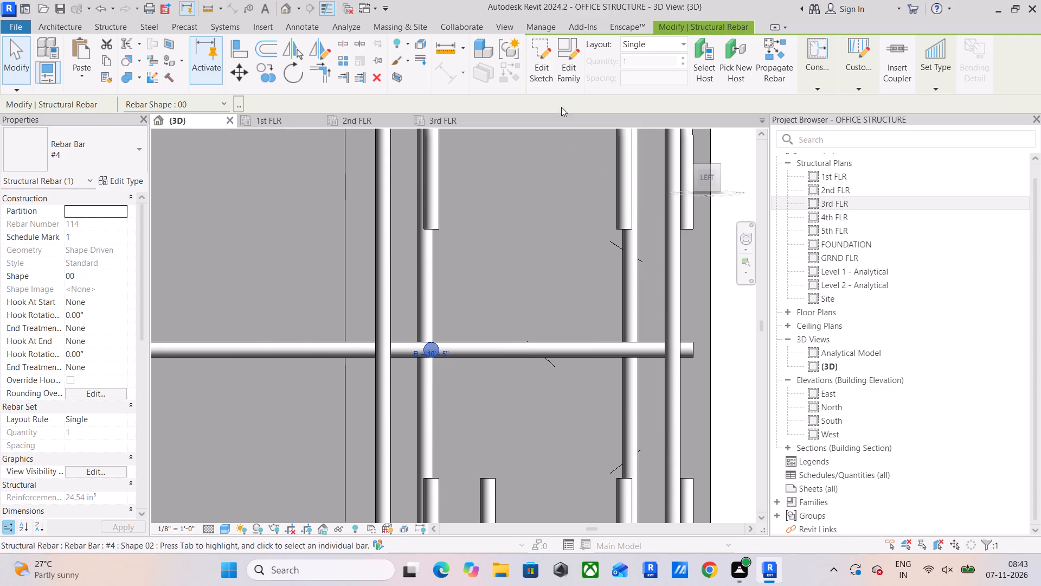
pyautogui.click(543, 66)
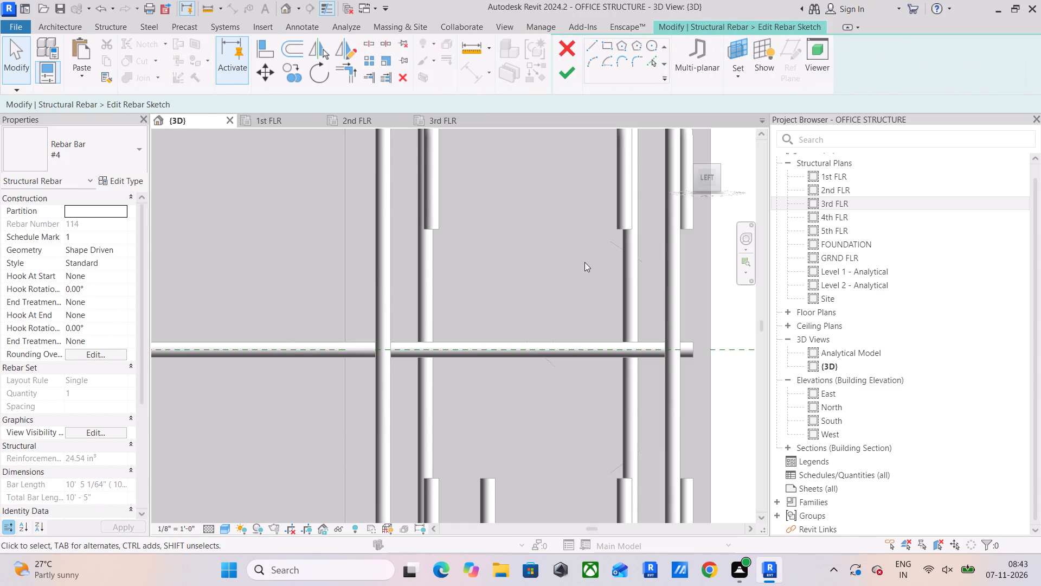
pyautogui.click(562, 66)
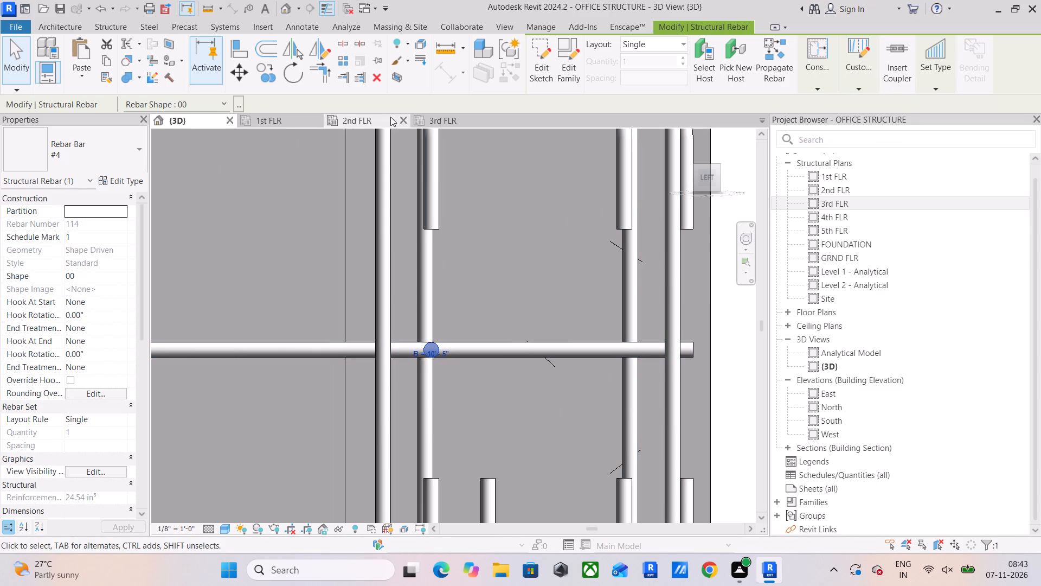
pyautogui.click(272, 69)
pyautogui.scroll(3, 427, 342)
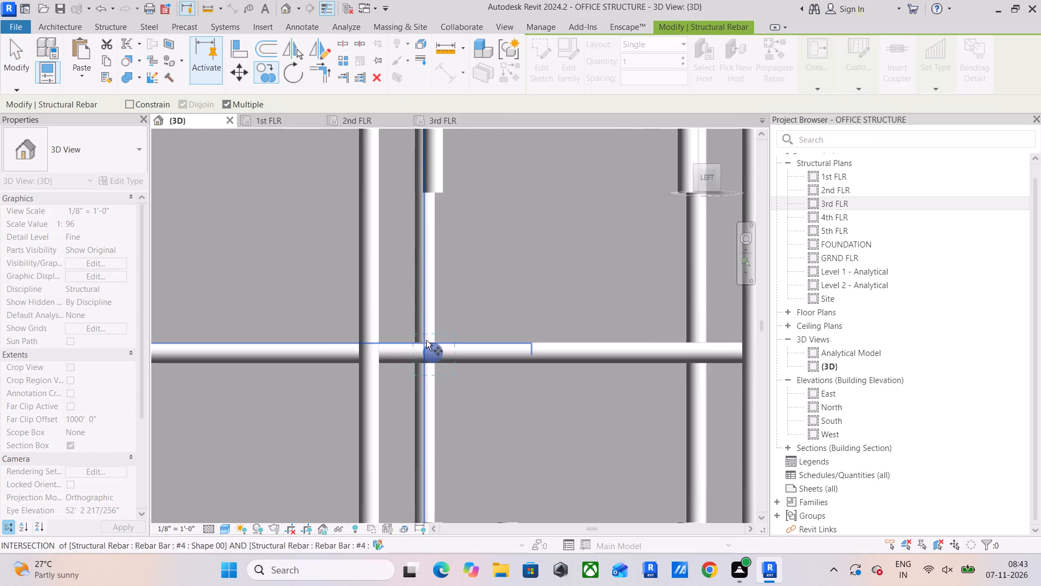
pyautogui.click(430, 353)
pyautogui.moveTo(624, 352); pyautogui.dragTo(434, 347, button='middle')
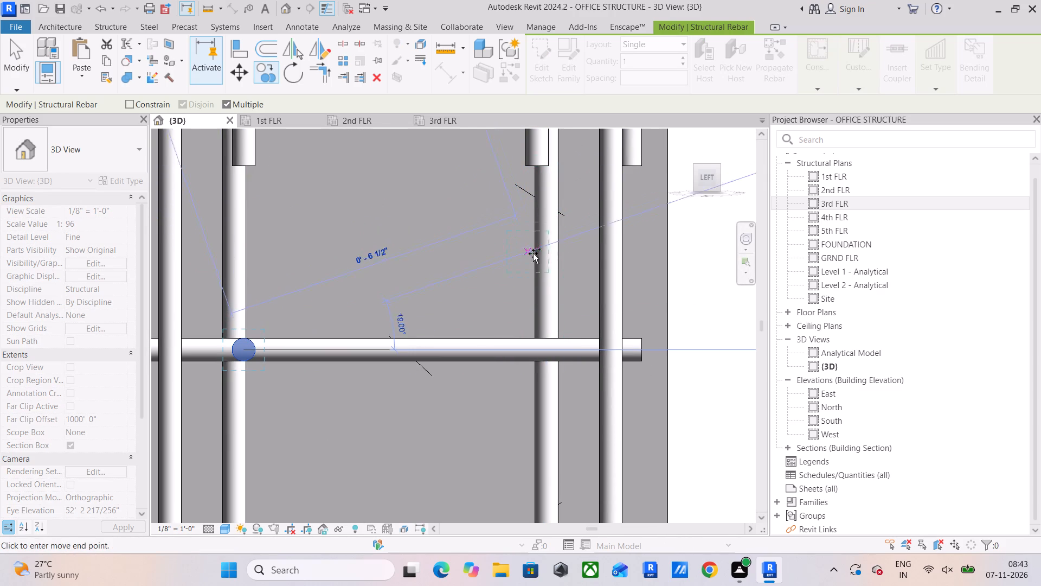
pyautogui.click(537, 348)
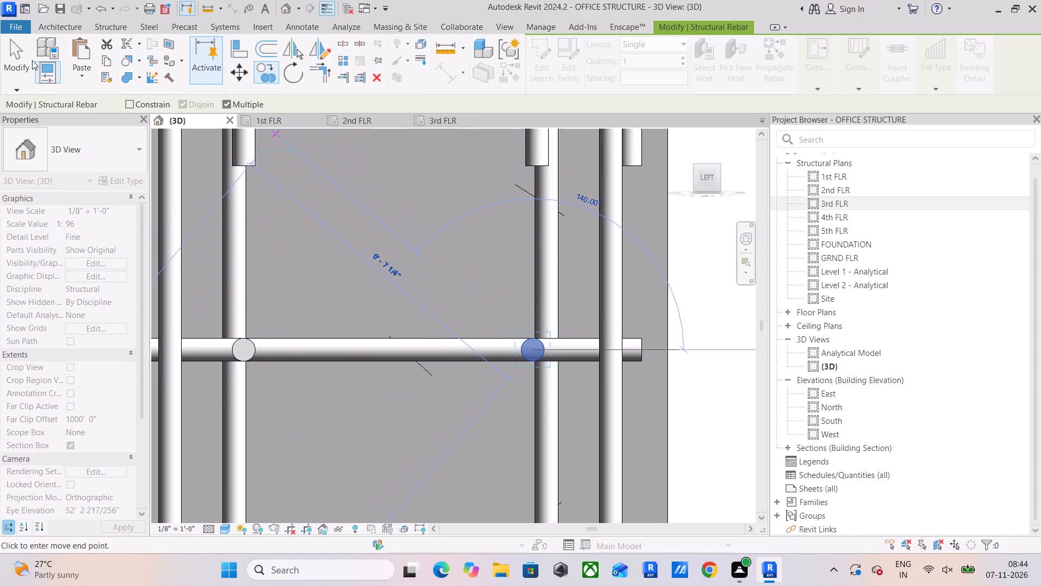
pyautogui.click(14, 54)
pyautogui.click(5, 54)
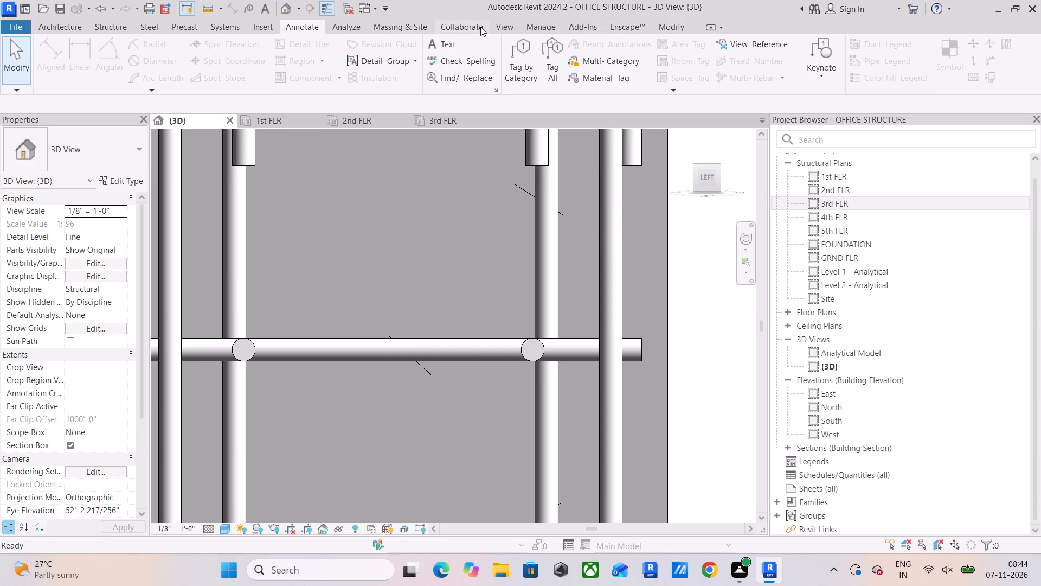
# Align the copied southern #4 bar in plan with the adjacent southern longitudinal Shape 00 bar.
pyautogui.click(669, 26)
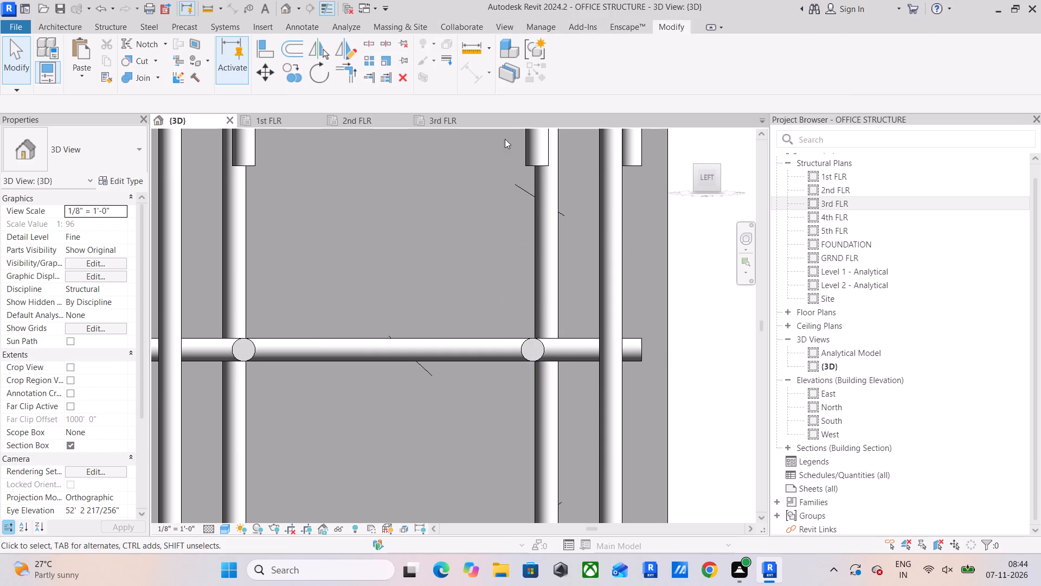
pyautogui.click(253, 43)
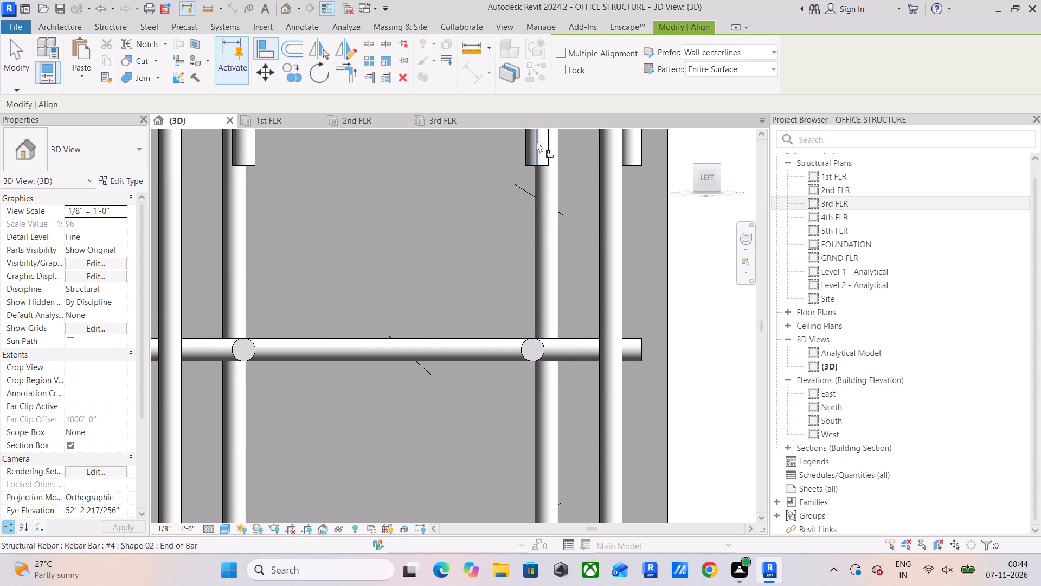
pyautogui.click(536, 139)
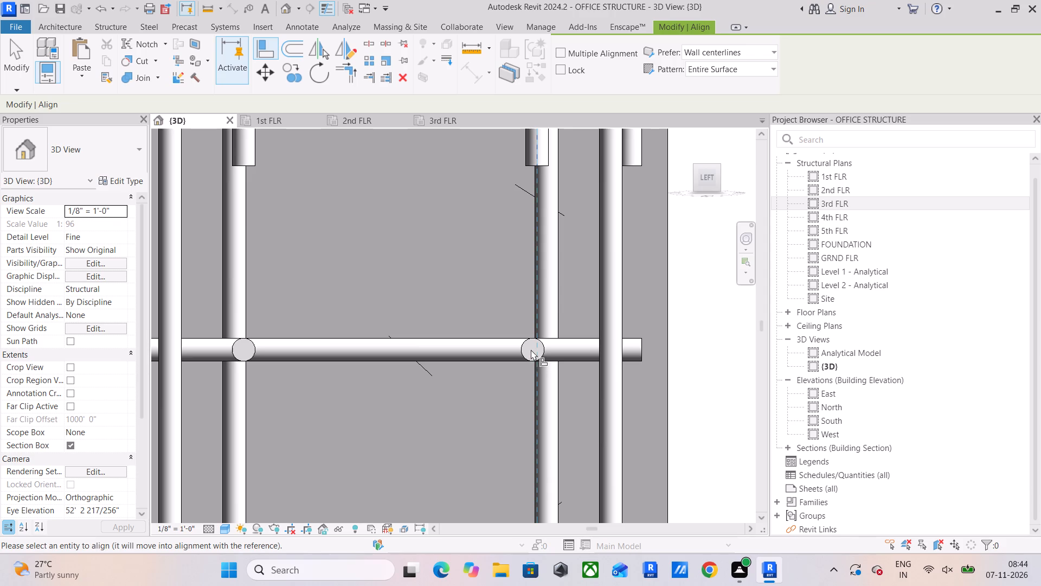
pyautogui.scroll(5, 531, 349)
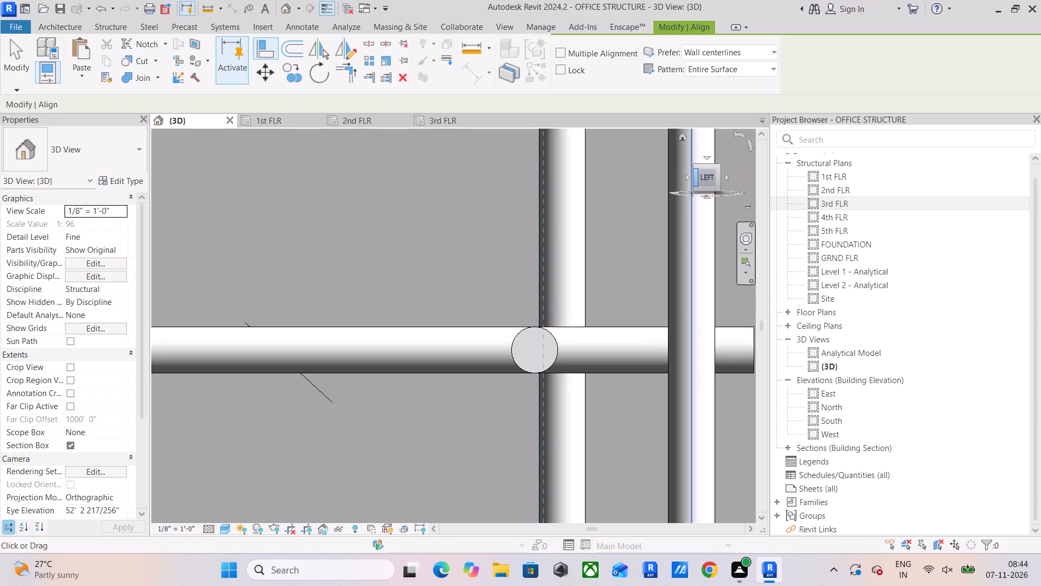
pyautogui.moveTo(710, 180); pyautogui.dragTo(715, 239)
pyautogui.click(703, 167)
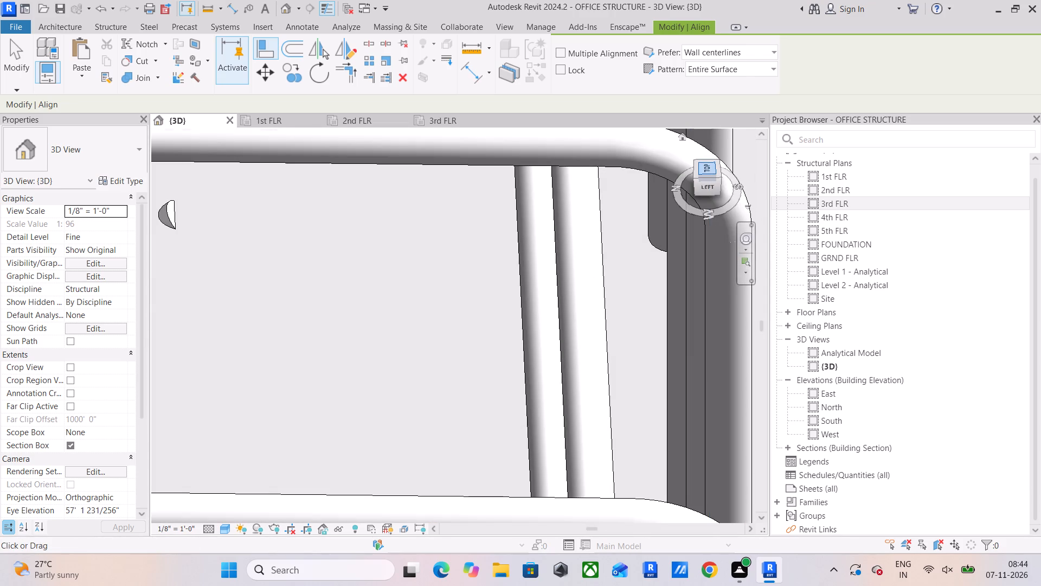
pyautogui.scroll(10, 485, 370)
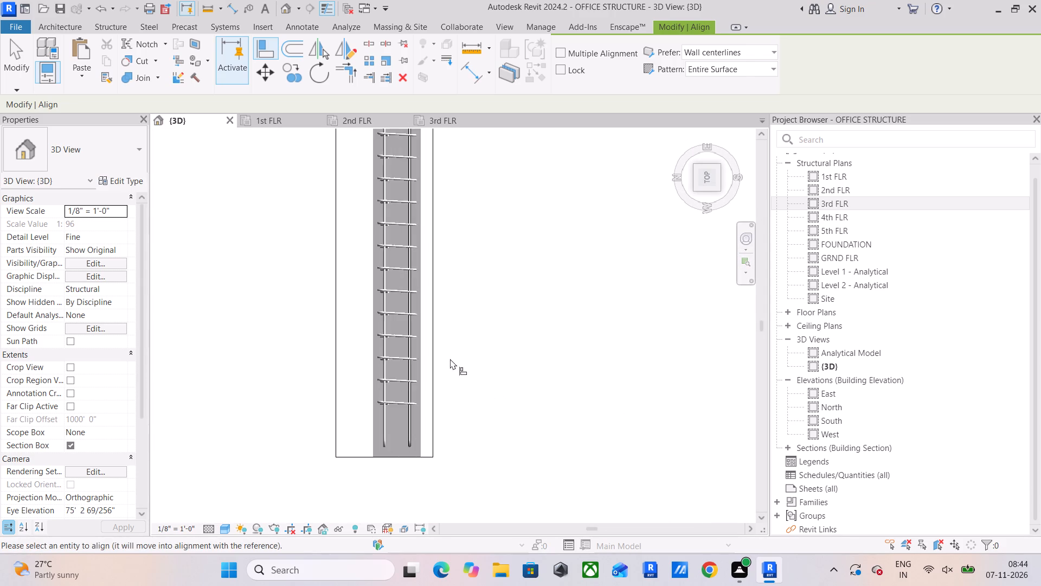
pyautogui.scroll(6, 450, 359)
pyautogui.moveTo(355, 385); pyautogui.dragTo(375, 443, button='middle')
pyautogui.scroll(4, 417, 303)
pyautogui.scroll(5, 392, 358)
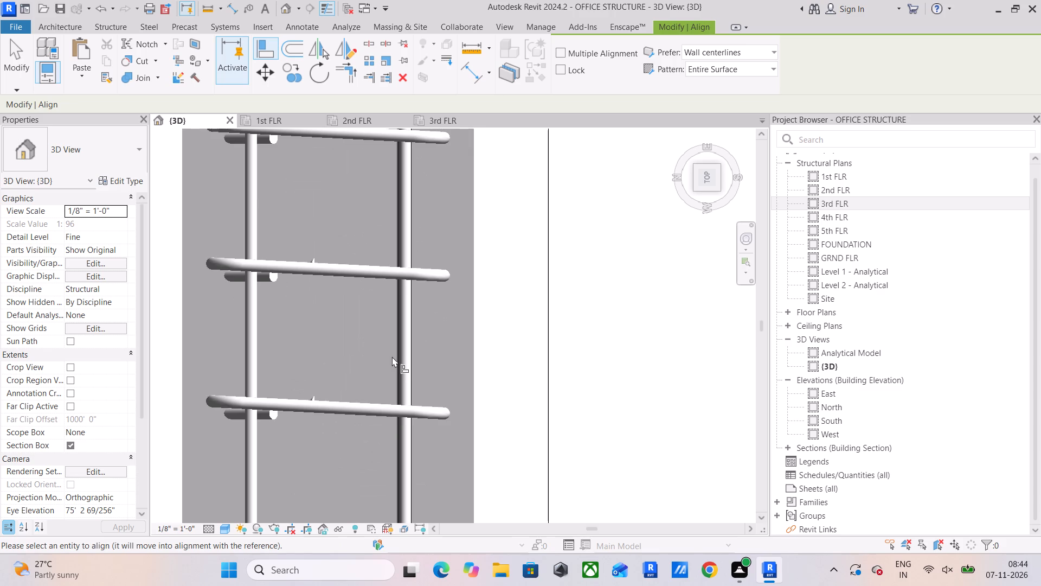
pyautogui.click(338, 312)
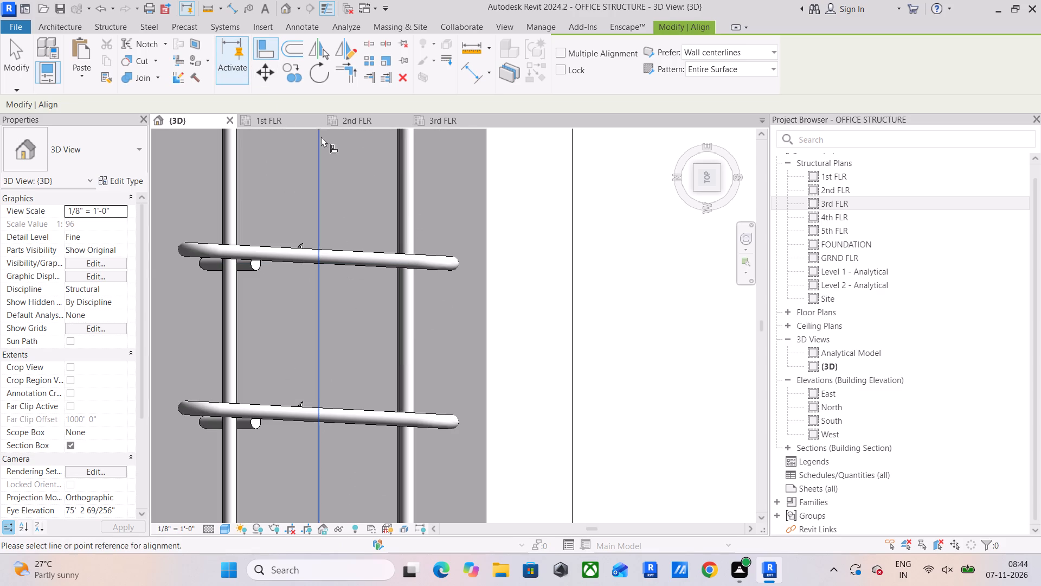
pyautogui.click(273, 48)
pyautogui.click(407, 321)
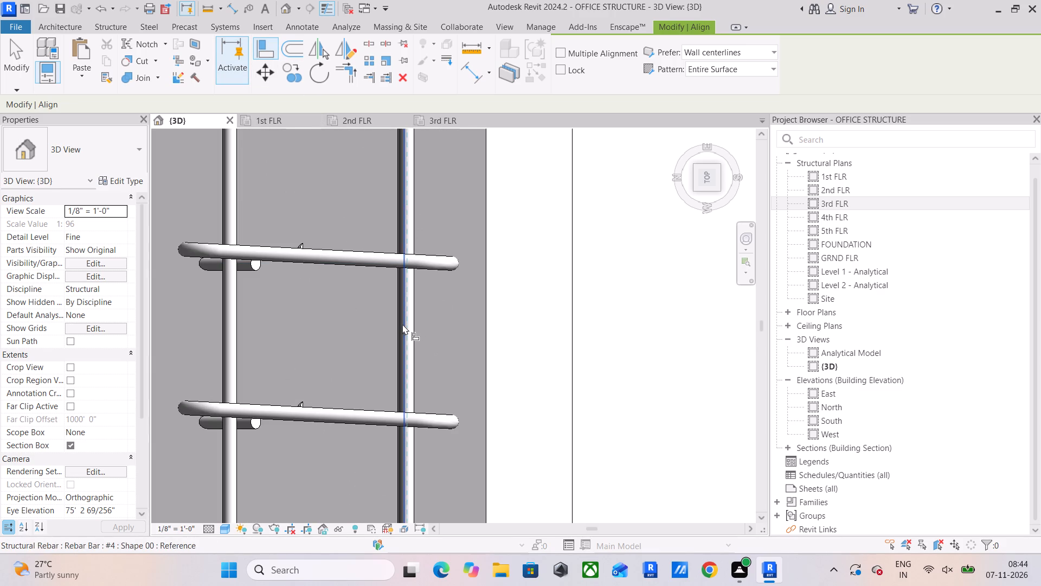
pyautogui.click(401, 325)
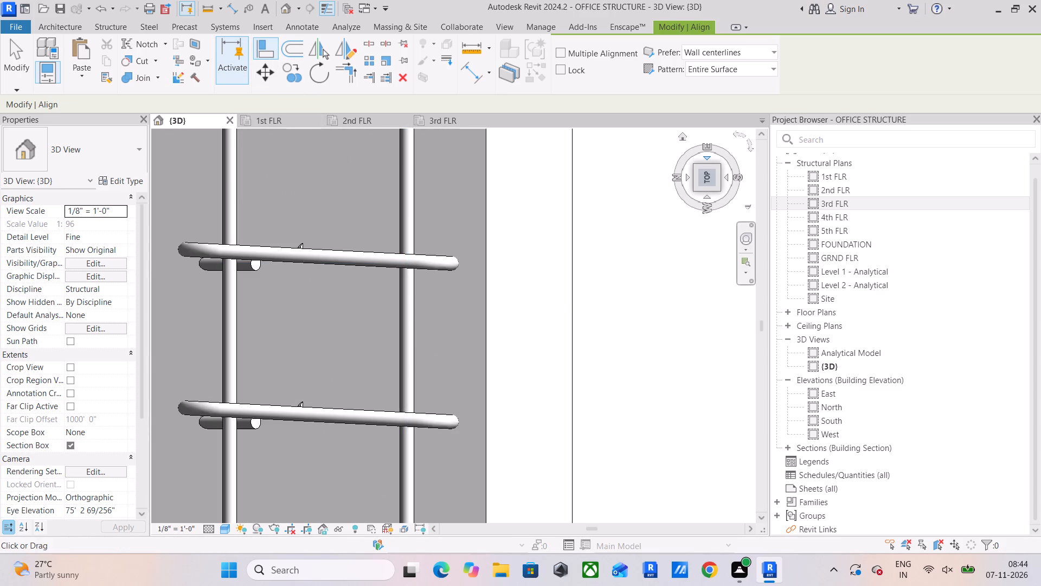
pyautogui.click(652, 264)
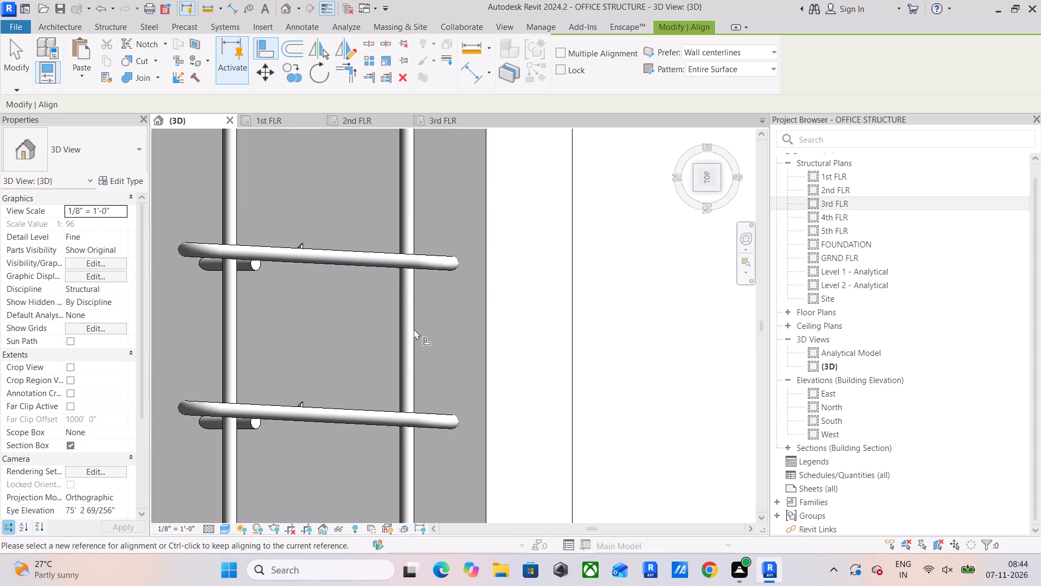
pyautogui.click(9, 68)
# Align the upper southern #4 Shape 00 bar level with the northern mid-height bar.
pyautogui.click(414, 323)
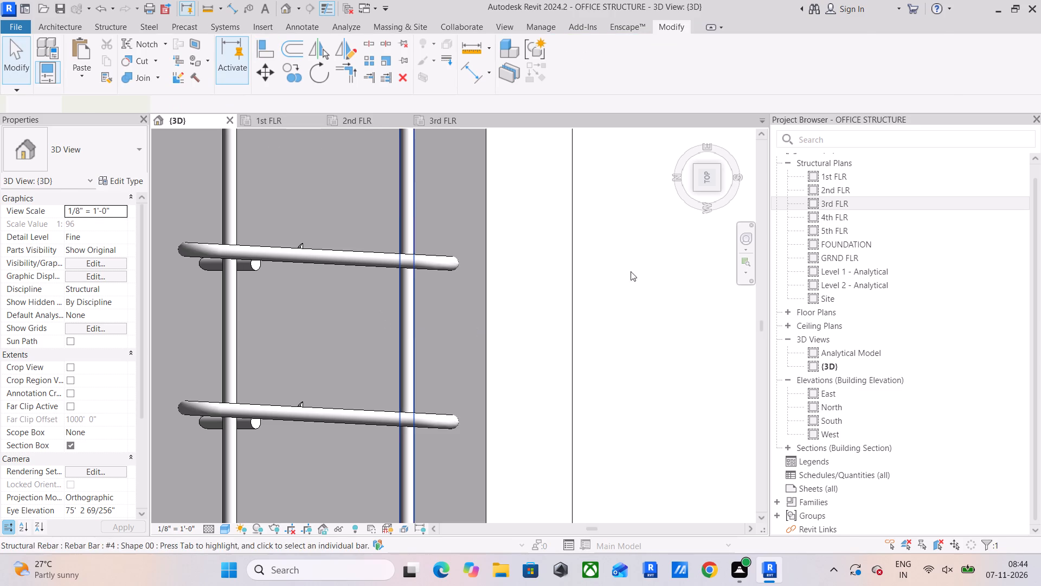
pyautogui.moveTo(710, 177); pyautogui.dragTo(712, 149)
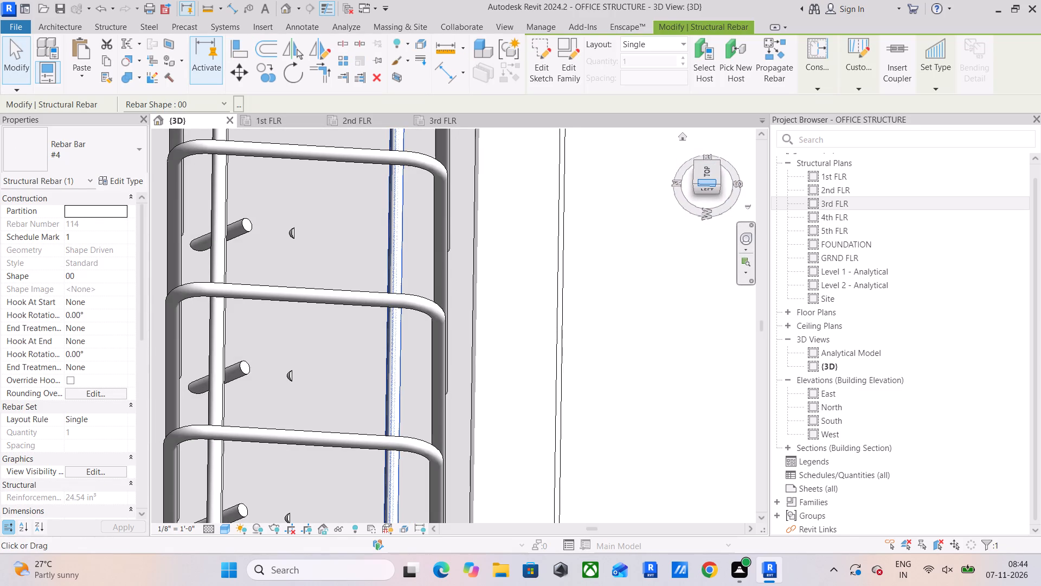
pyautogui.click(705, 188)
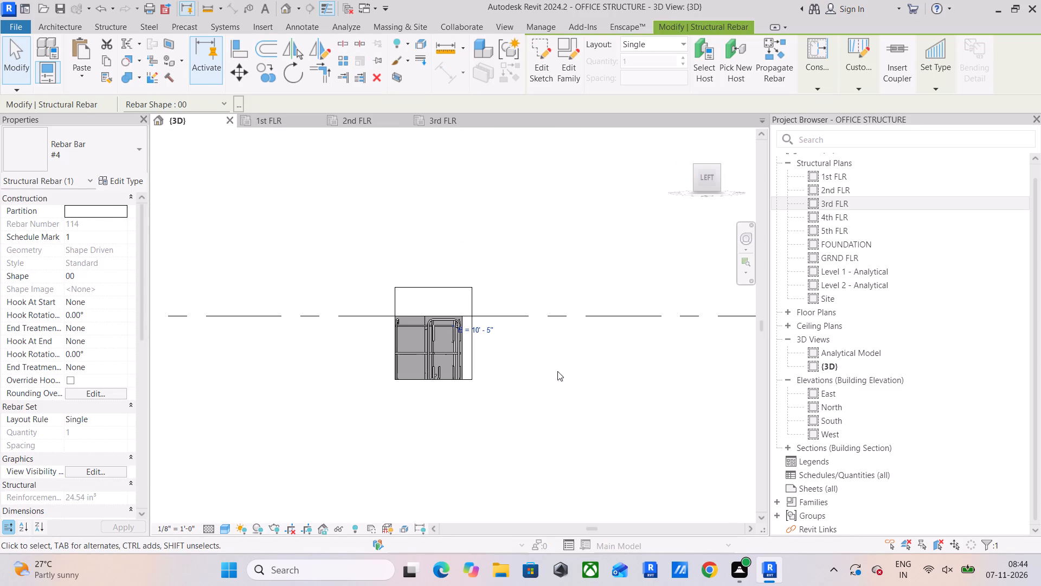
pyautogui.scroll(10, 457, 319)
pyautogui.moveTo(449, 345); pyautogui.dragTo(456, 242, button='middle')
pyautogui.scroll(4, 390, 292)
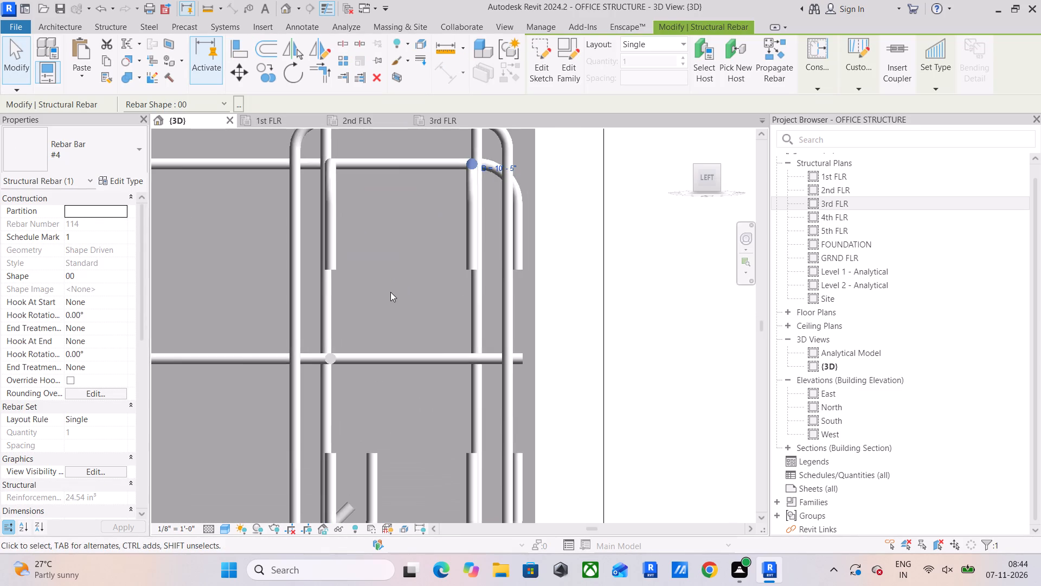
pyautogui.moveTo(249, 49); pyautogui.dragTo(248, 49)
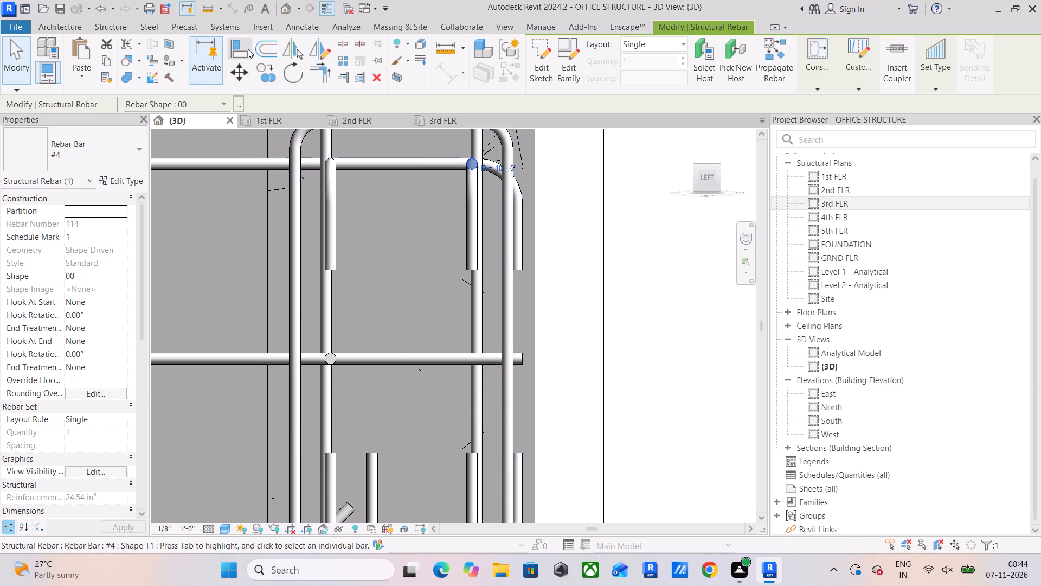
pyautogui.moveTo(248, 49); pyautogui.dragTo(245, 55)
pyautogui.moveTo(327, 355); pyautogui.dragTo(333, 351)
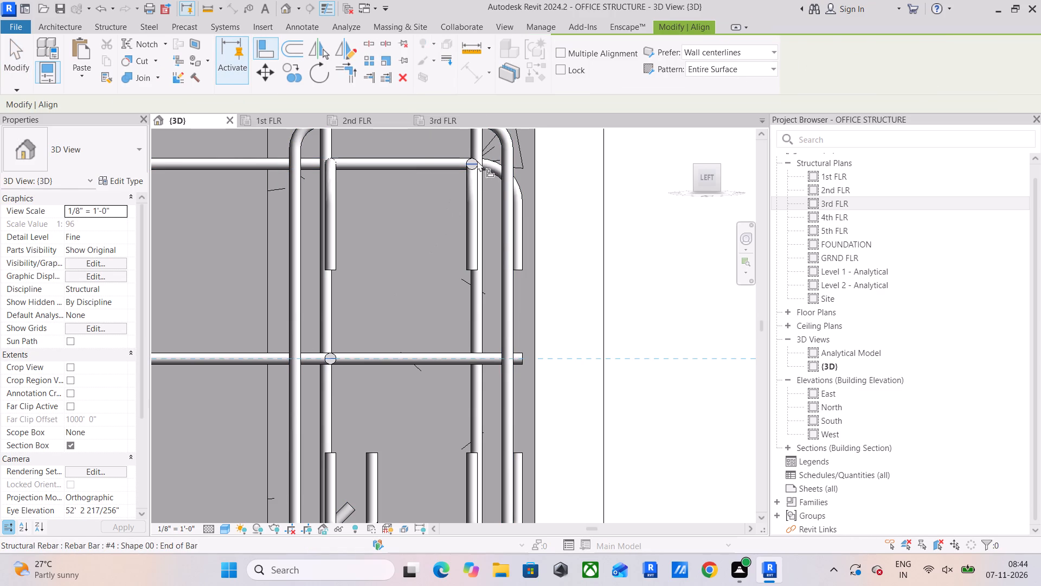
pyautogui.click(477, 161)
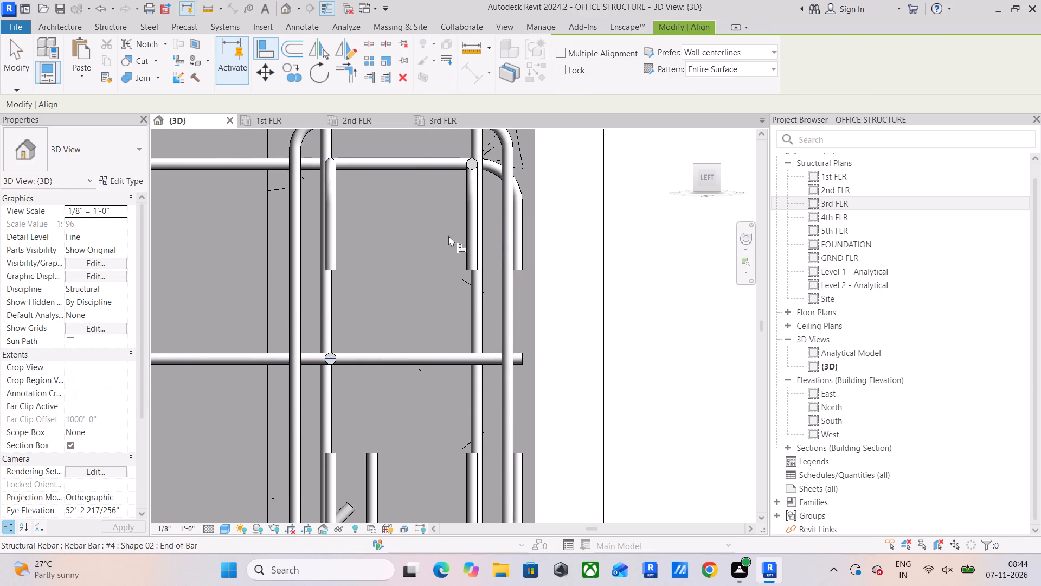
# Align the southern #4 Shape 00 bar at the hooked top bars' level with the height of the northern mid-height bar.
pyautogui.moveTo(332, 356); pyautogui.dragTo(343, 349)
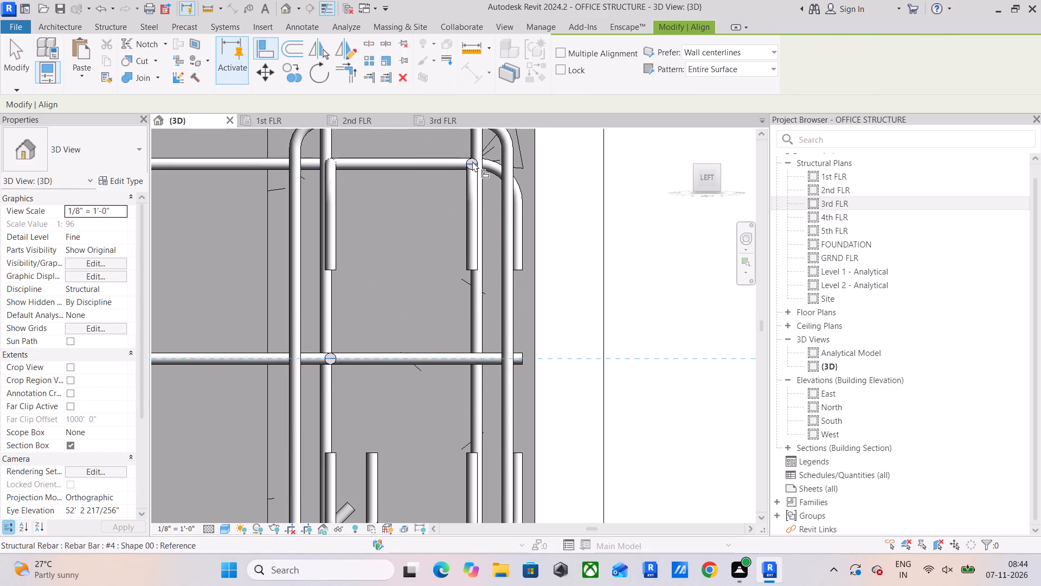
pyautogui.click(472, 161)
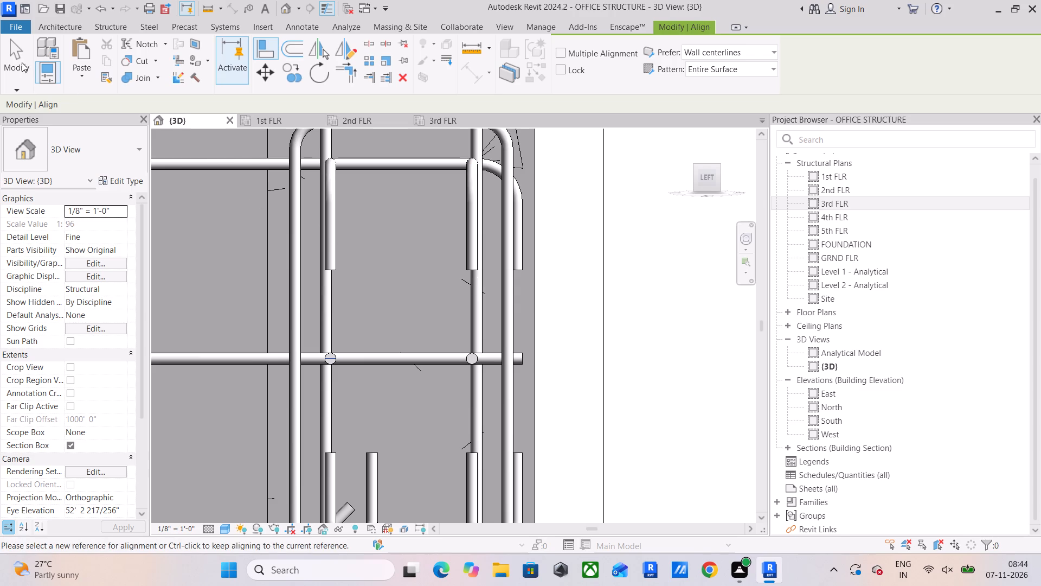
pyautogui.click(22, 62)
# Examine the hooked and straight #4 bars at the beam junction from the left and front sides.
pyautogui.moveTo(370, 300); pyautogui.dragTo(372, 237, button='middle')
pyautogui.click(328, 398)
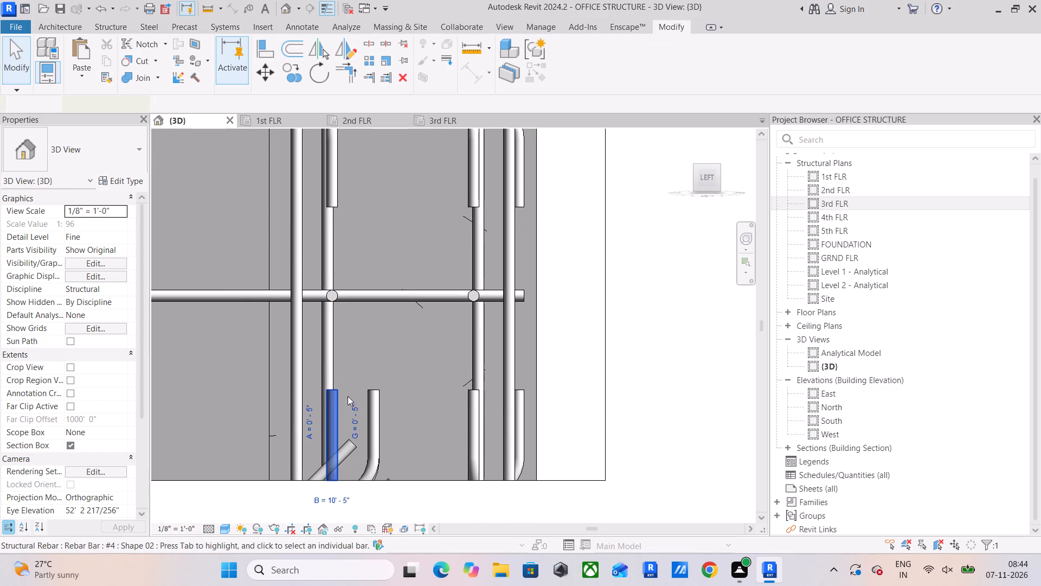
pyautogui.click(477, 394)
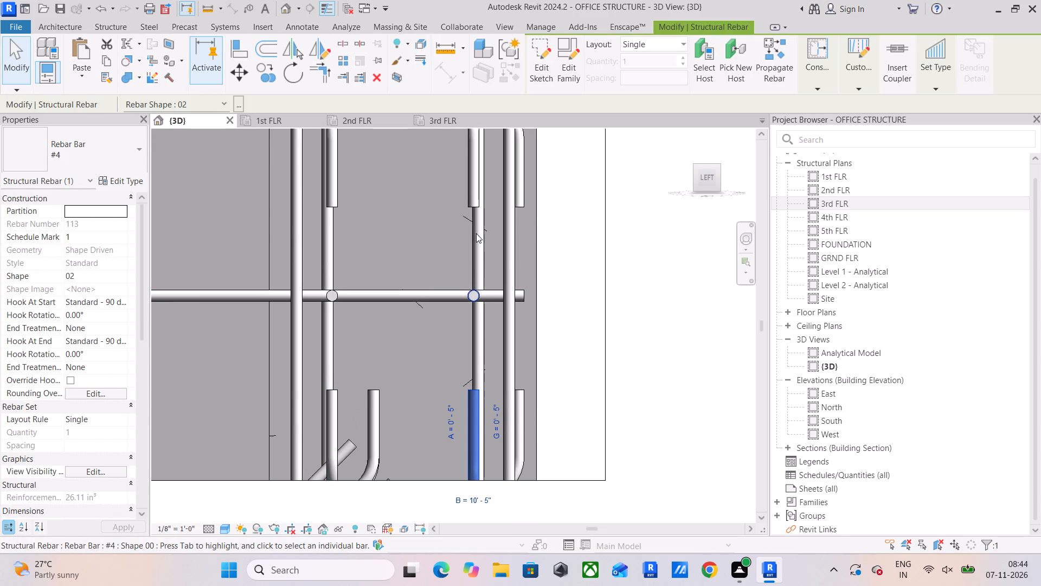
pyautogui.click(464, 193)
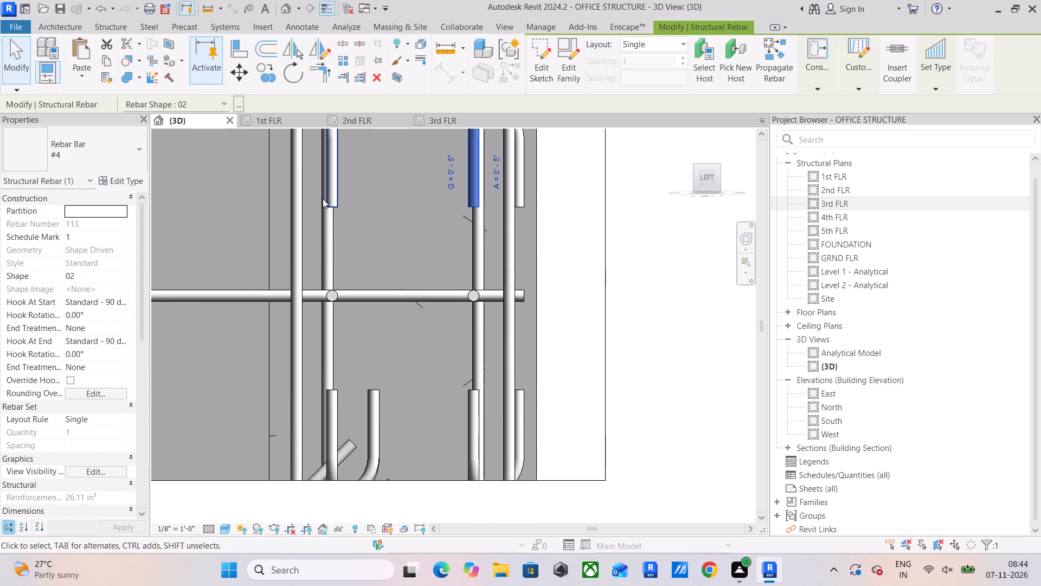
pyautogui.click(338, 196)
pyautogui.click(384, 290)
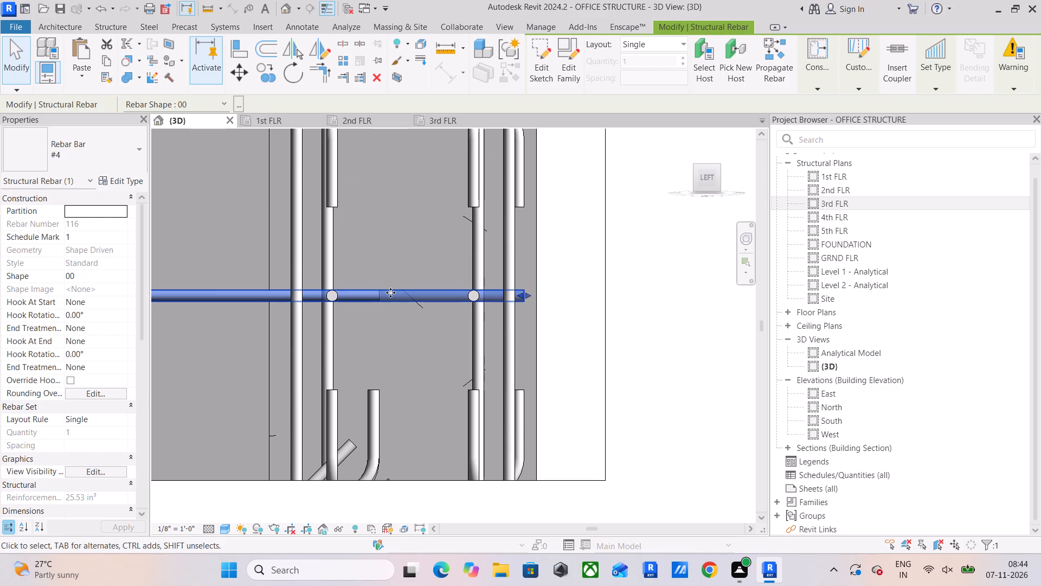
pyautogui.moveTo(698, 177); pyautogui.dragTo(668, 189)
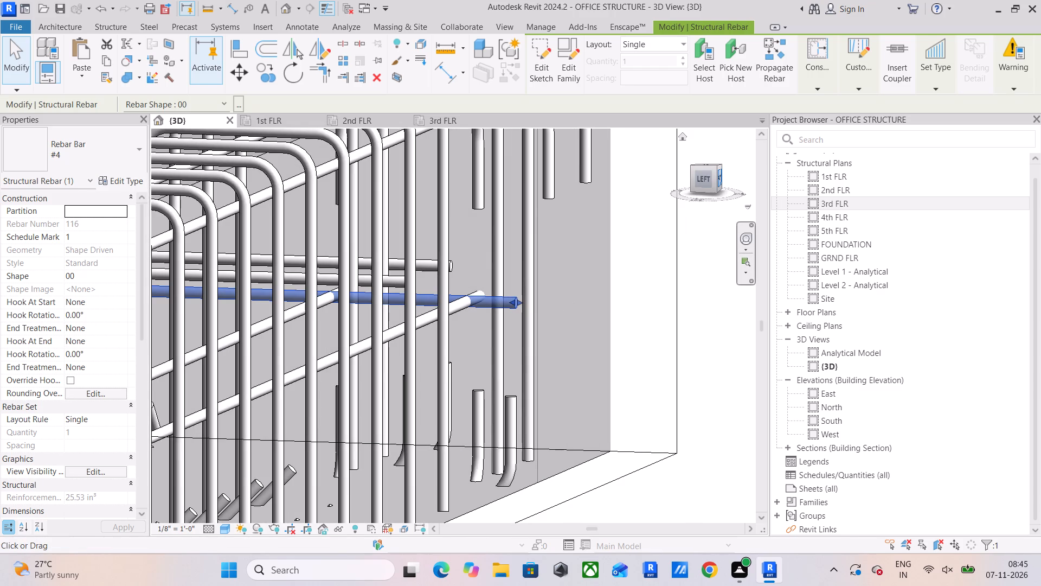
pyautogui.click(719, 179)
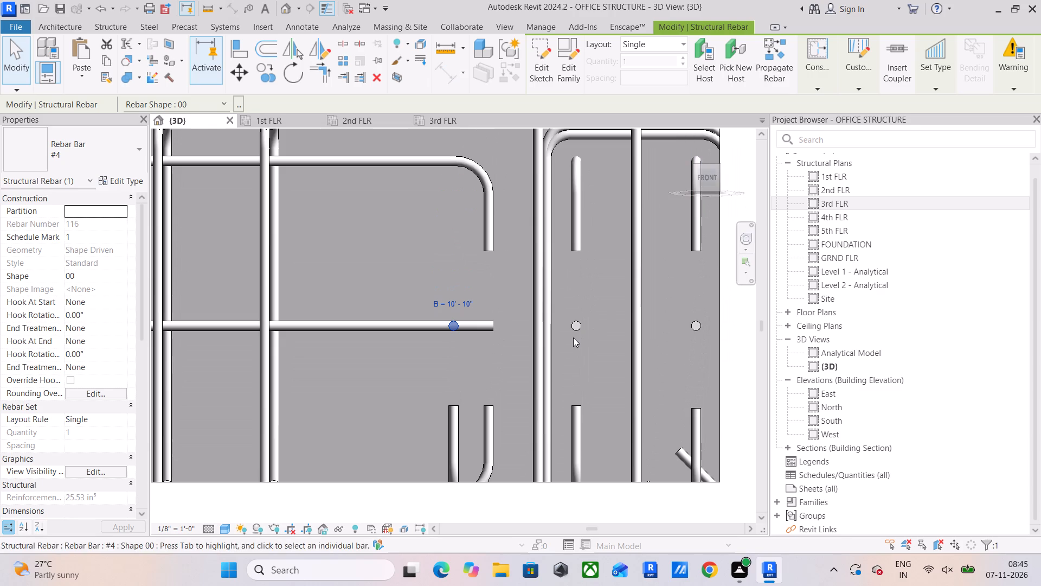
pyautogui.moveTo(570, 342); pyautogui.dragTo(499, 385, button='middle')
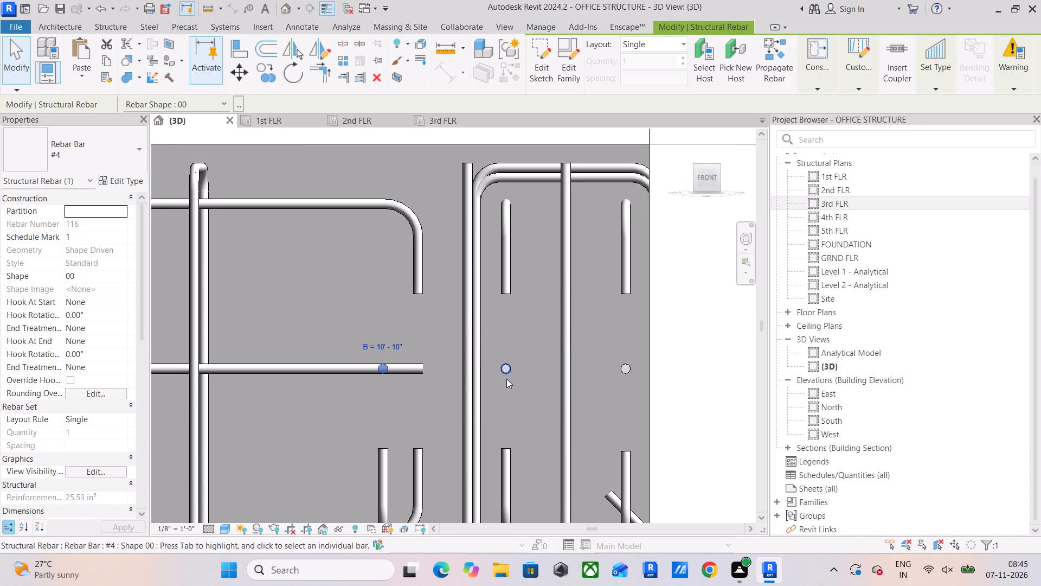
pyautogui.click(508, 374)
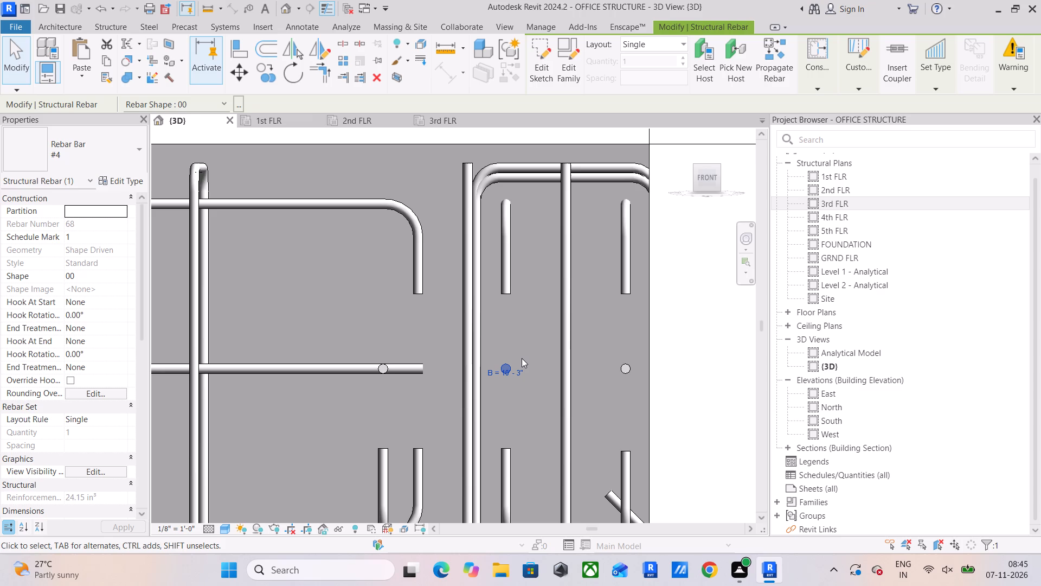
pyautogui.click(522, 354)
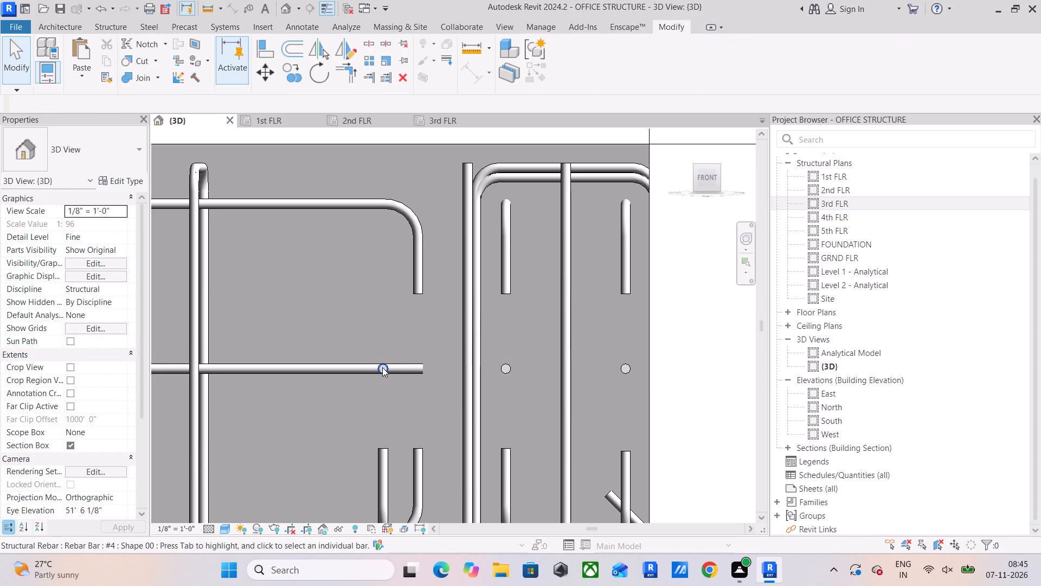
# Delete the 10'-10" crosswise #4 Shape 00 bar at mid-height near the beam junction.
pyautogui.click(382, 367)
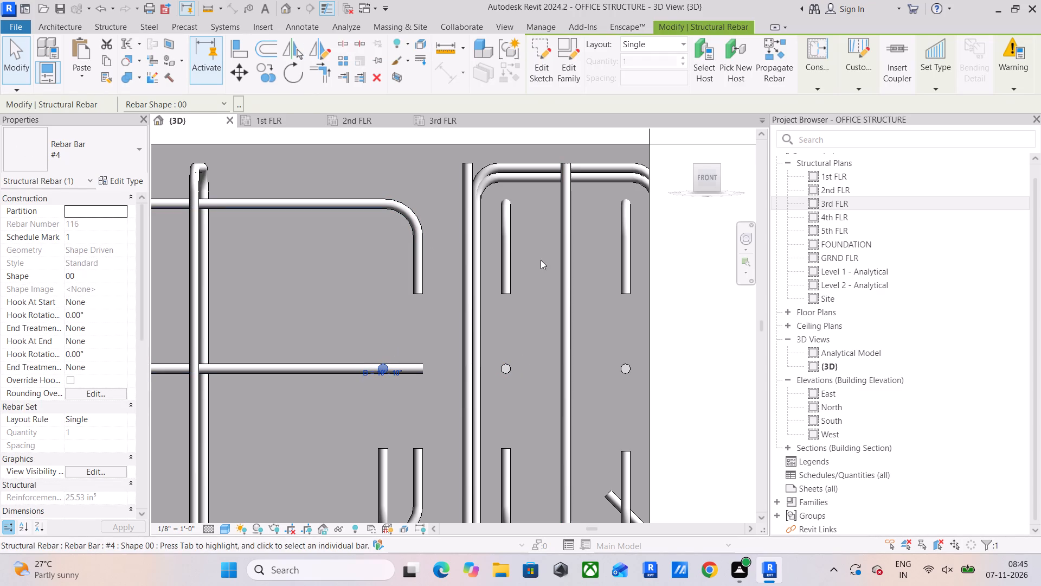
pyautogui.keyDown('shift'); pyautogui.moveTo(519, 272); pyautogui.dragTo(448, 362, button='middle'); pyautogui.keyUp('shift')
pyautogui.moveTo(446, 356); pyautogui.dragTo(461, 275, button='middle')
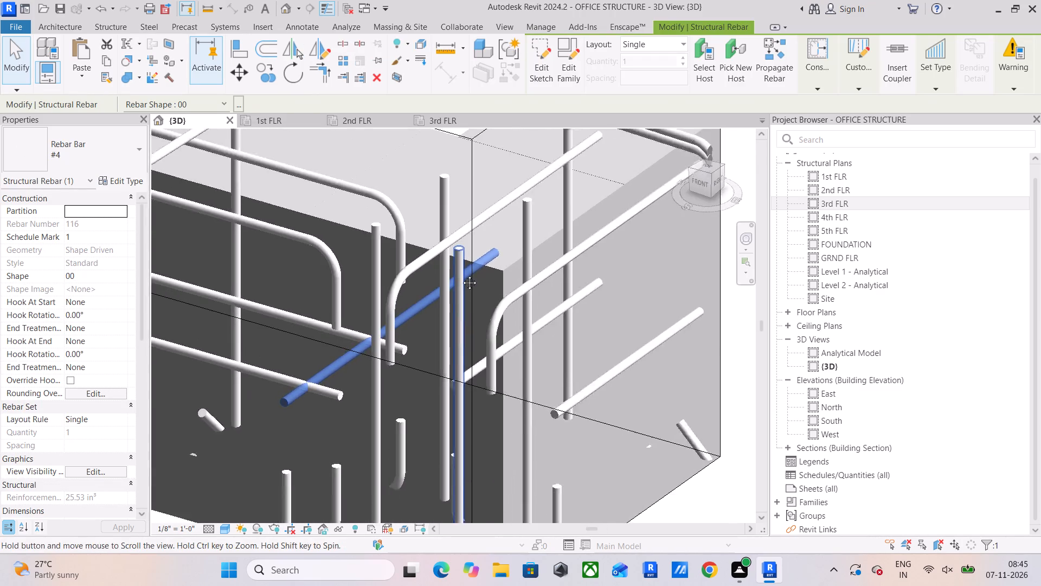
pyautogui.moveTo(461, 275); pyautogui.dragTo(468, 236, button='middle')
pyautogui.scroll(-2, 465, 239)
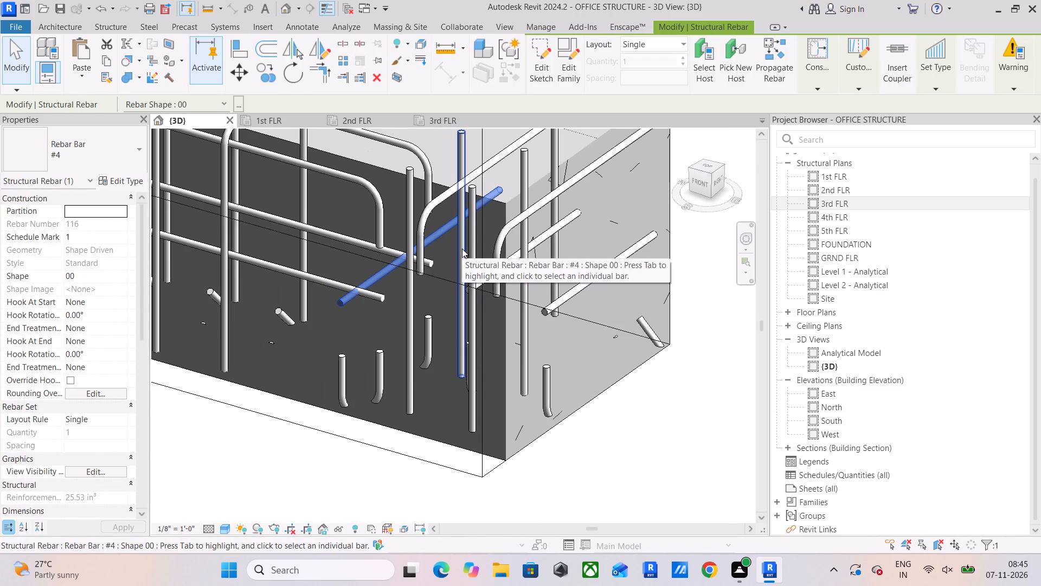
pyautogui.press('Delete')
# Extend the section box northward to expose more of the adjoining beam and its rebar.
pyautogui.scroll(3, 530, 229)
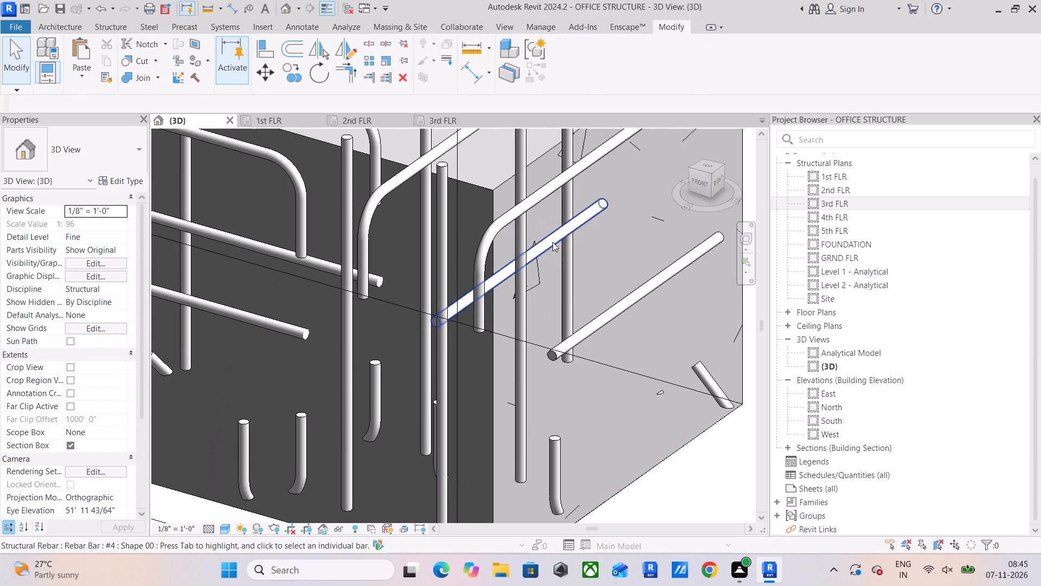
pyautogui.click(552, 242)
pyautogui.scroll(-4, 618, 245)
pyautogui.moveTo(620, 254); pyautogui.dragTo(606, 275, button='middle')
pyautogui.scroll(-3, 610, 260)
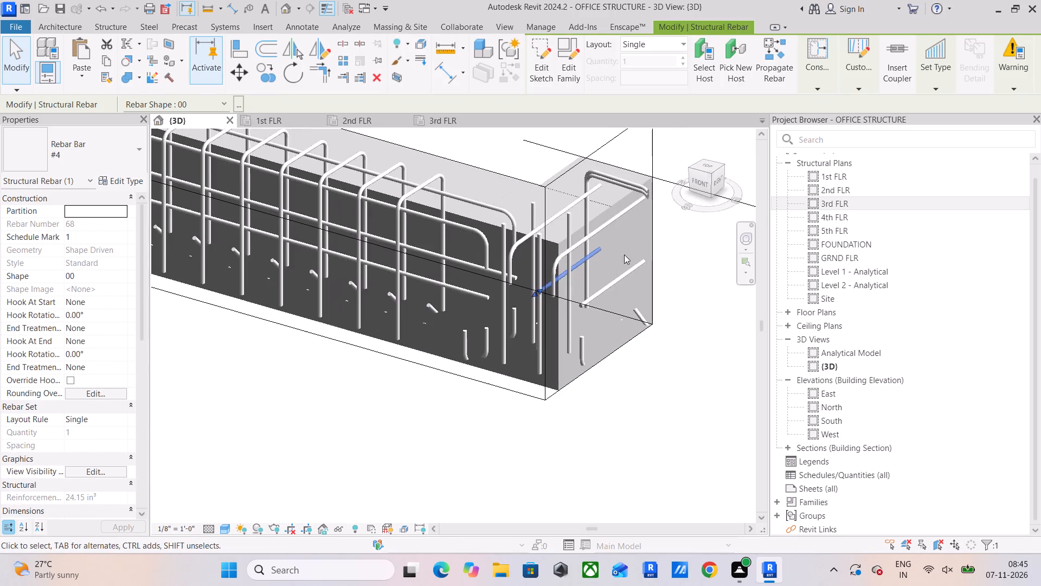
pyautogui.keyDown('shift'); pyautogui.moveTo(630, 252); pyautogui.dragTo(537, 271, button='middle'); pyautogui.keyUp('shift')
pyautogui.click(636, 143)
pyautogui.moveTo(613, 213); pyautogui.dragTo(481, 265, button='middle')
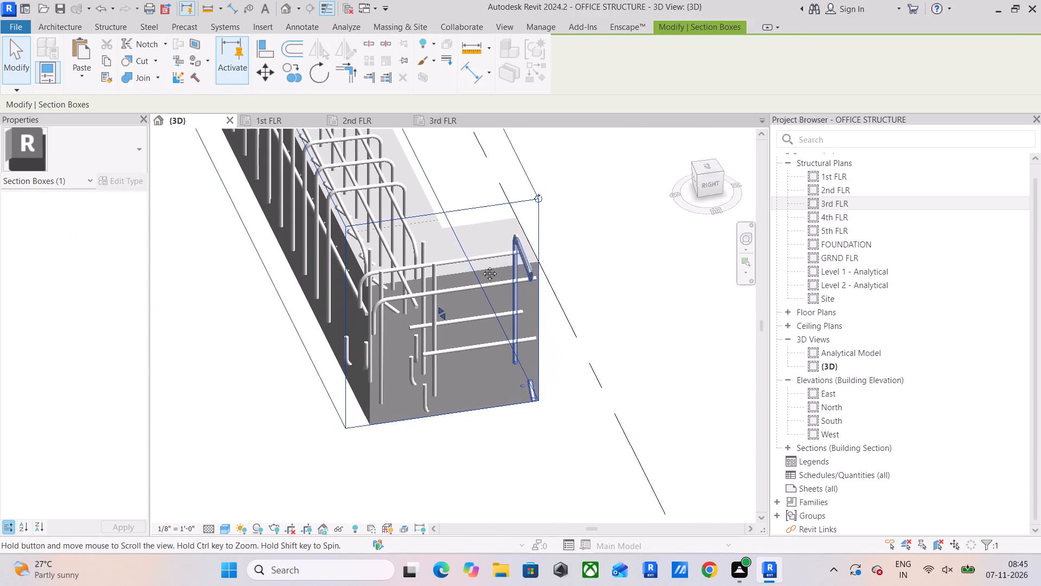
pyautogui.moveTo(481, 265); pyautogui.dragTo(472, 267, button='middle')
pyautogui.scroll(-8, 507, 202)
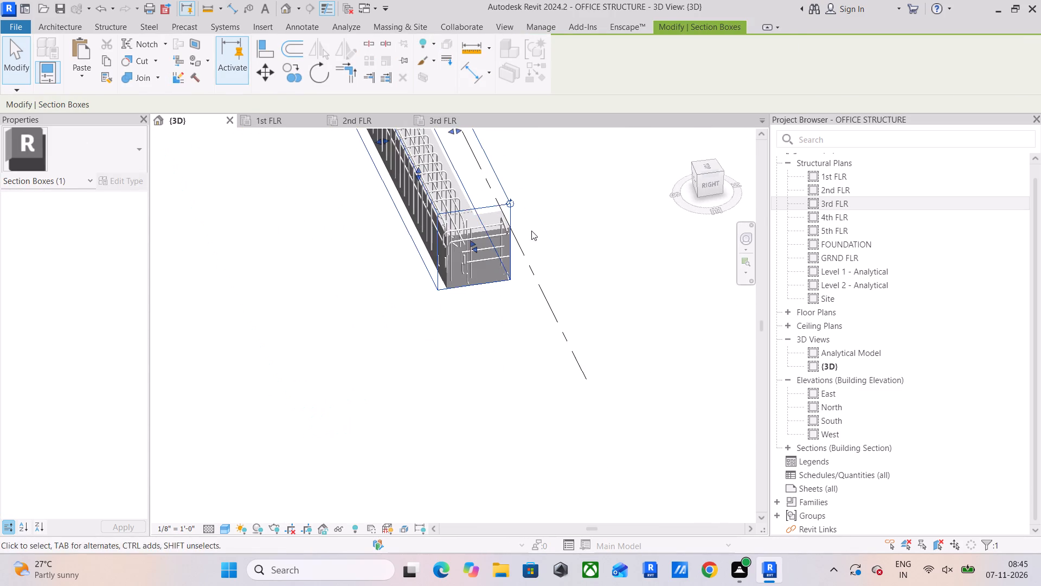
pyautogui.moveTo(531, 231); pyautogui.dragTo(507, 339, button='middle')
pyautogui.moveTo(446, 249); pyautogui.dragTo(515, 245)
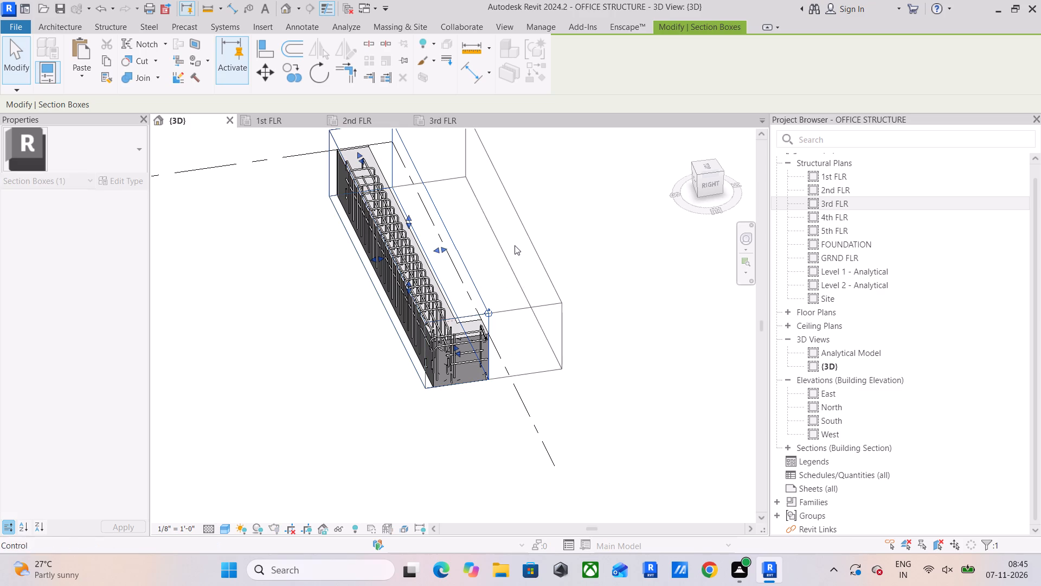
pyautogui.keyDown('shift'); pyautogui.moveTo(502, 305); pyautogui.dragTo(491, 259, button='middle'); pyautogui.keyUp('shift')
pyautogui.keyDown('shift'); pyautogui.moveTo(434, 321); pyautogui.dragTo(498, 334, button='middle'); pyautogui.keyUp('shift')
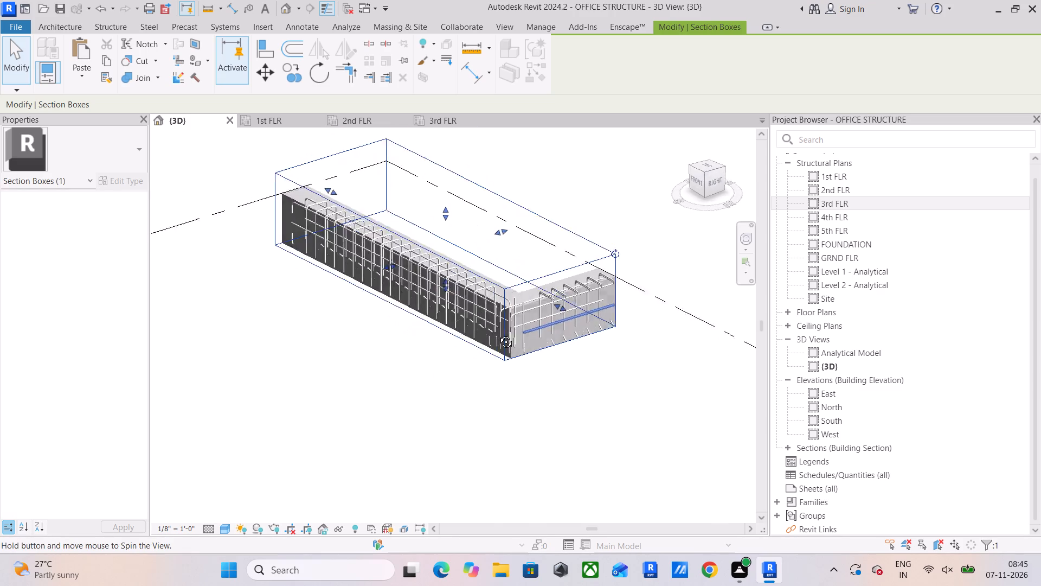
pyautogui.keyDown('shift'); pyautogui.moveTo(498, 334); pyautogui.dragTo(421, 345, button='middle'); pyautogui.keyUp('shift')
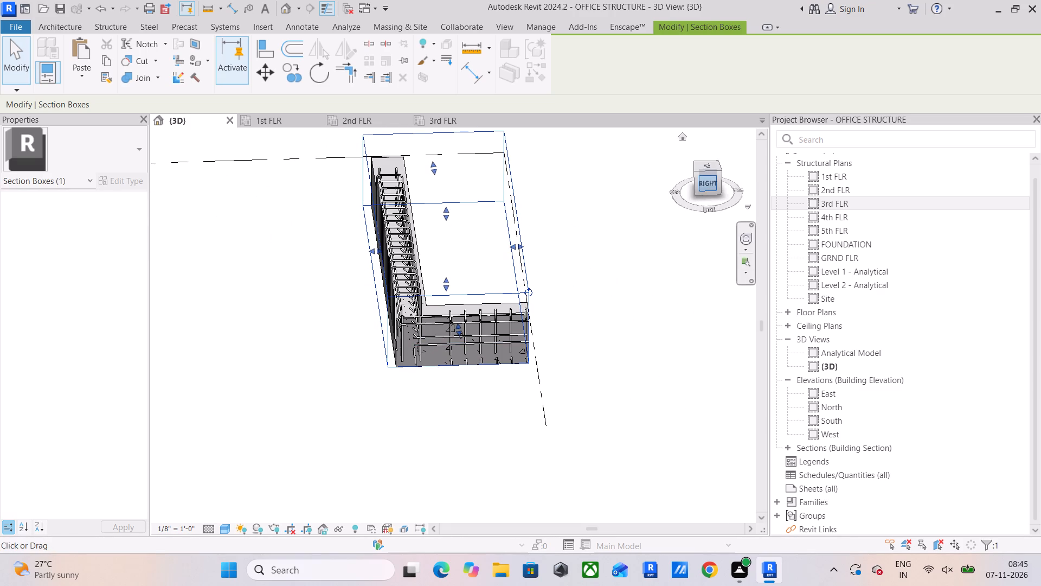
pyautogui.click(706, 185)
pyautogui.scroll(6, 422, 327)
pyautogui.moveTo(387, 356); pyautogui.dragTo(410, 334, button='middle')
pyautogui.click(279, 238)
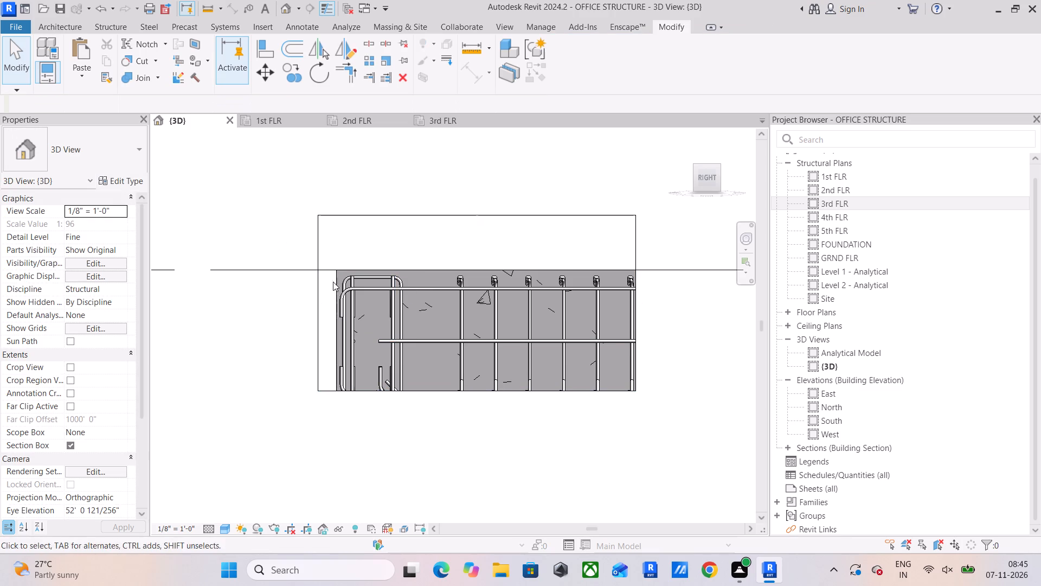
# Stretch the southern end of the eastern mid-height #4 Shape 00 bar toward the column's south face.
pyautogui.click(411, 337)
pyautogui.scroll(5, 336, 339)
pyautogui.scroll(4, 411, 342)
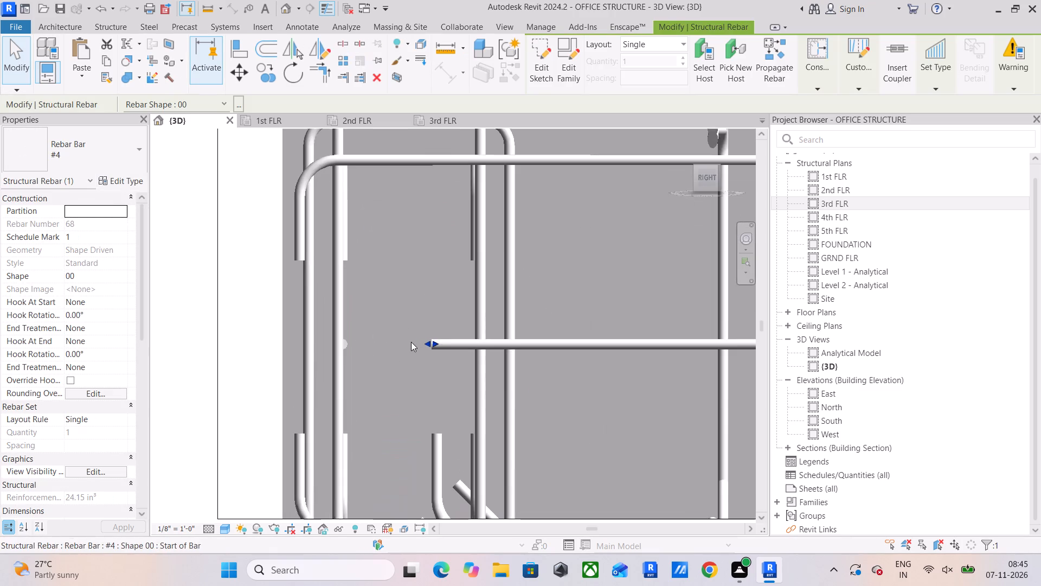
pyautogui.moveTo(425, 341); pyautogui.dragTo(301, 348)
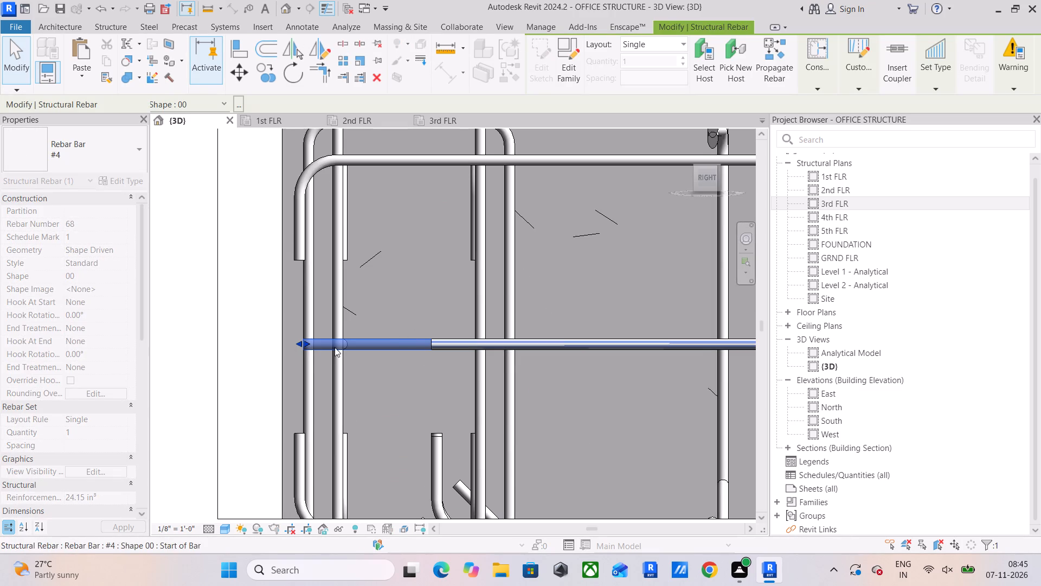
# Delete the stretched #4 Shape 00 bar and the parallel mid-height bar to its west.
pyautogui.scroll(-5, 386, 279)
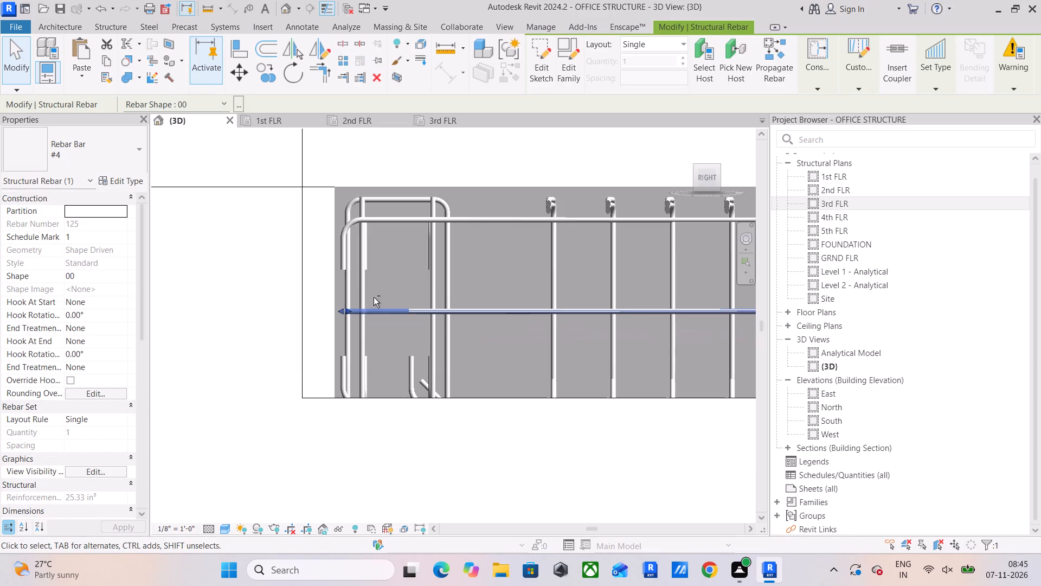
pyautogui.keyDown('shift'); pyautogui.moveTo(402, 324); pyautogui.dragTo(512, 376, button='middle'); pyautogui.keyUp('shift')
pyautogui.scroll(4, 445, 346)
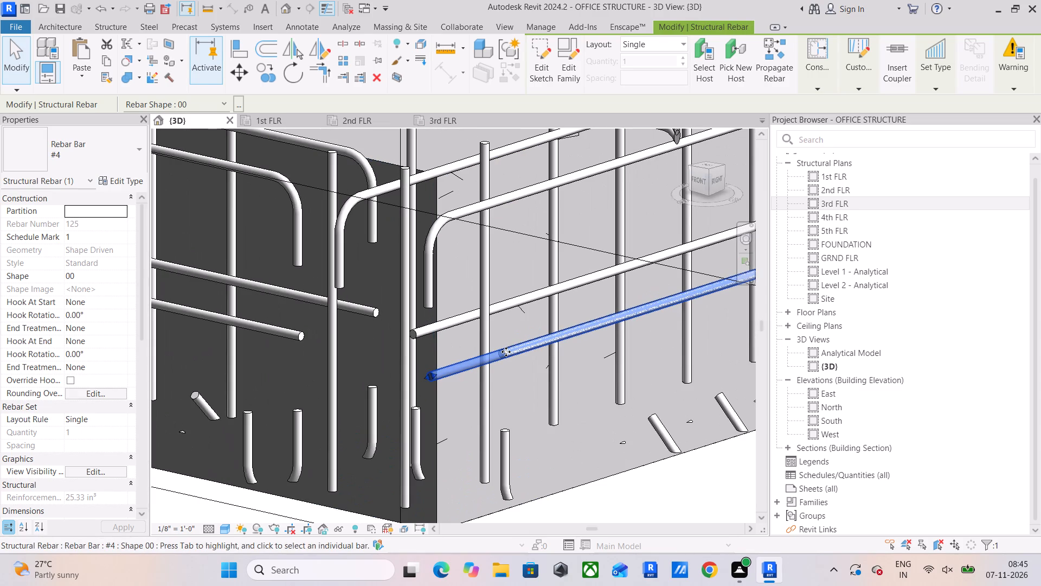
pyautogui.press('Delete')
pyautogui.click(519, 350)
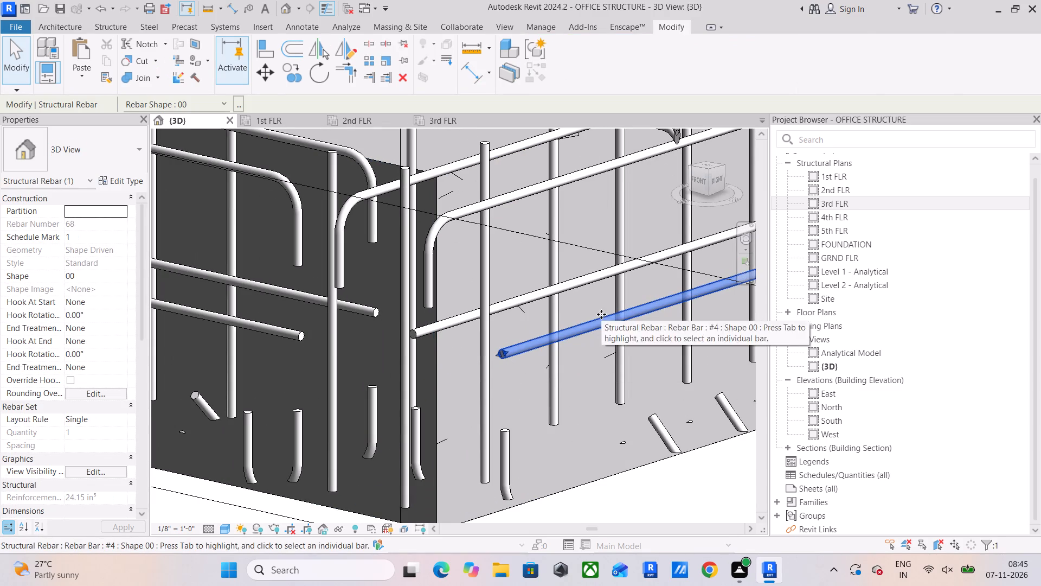
pyautogui.click(507, 303)
pyautogui.press('Delete')
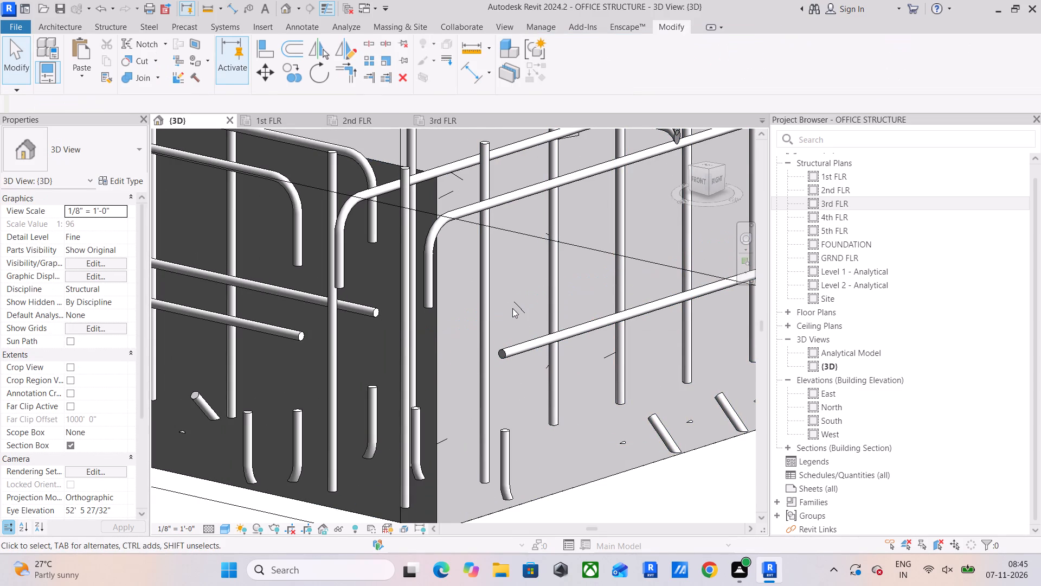
# Using Medium detail level, align the southern end of the eastern mid-height #4 Shape 00 bar to the hooked top bar's outer southern edge.
pyautogui.click(523, 354)
pyautogui.click(695, 178)
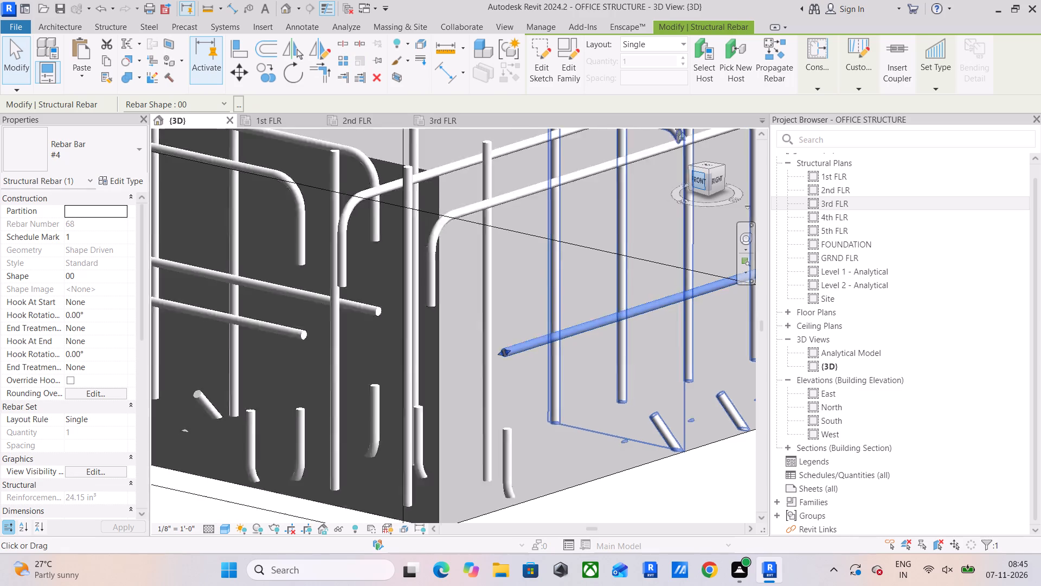
pyautogui.scroll(5, 486, 321)
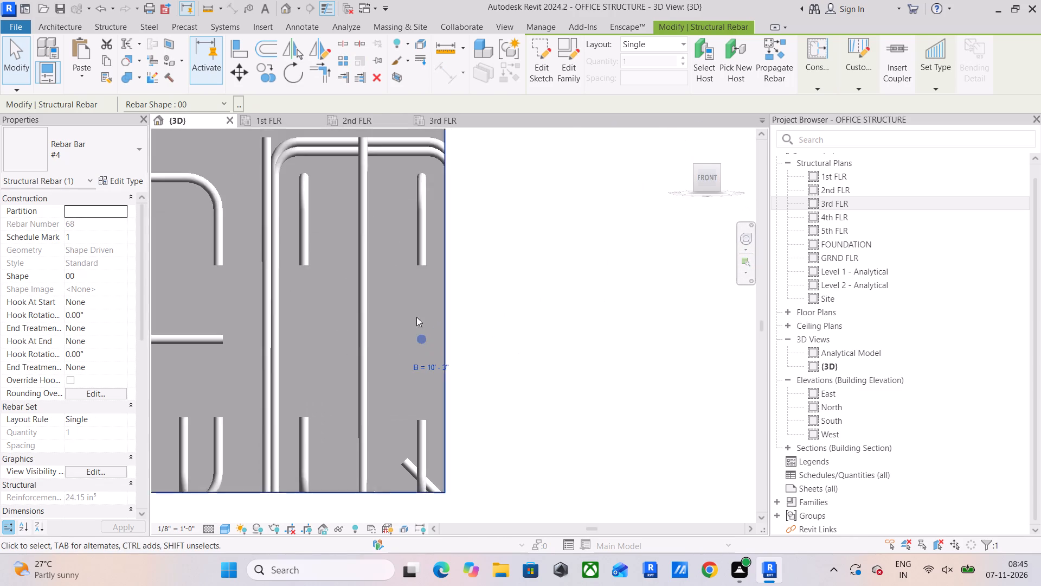
pyautogui.scroll(3, 406, 317)
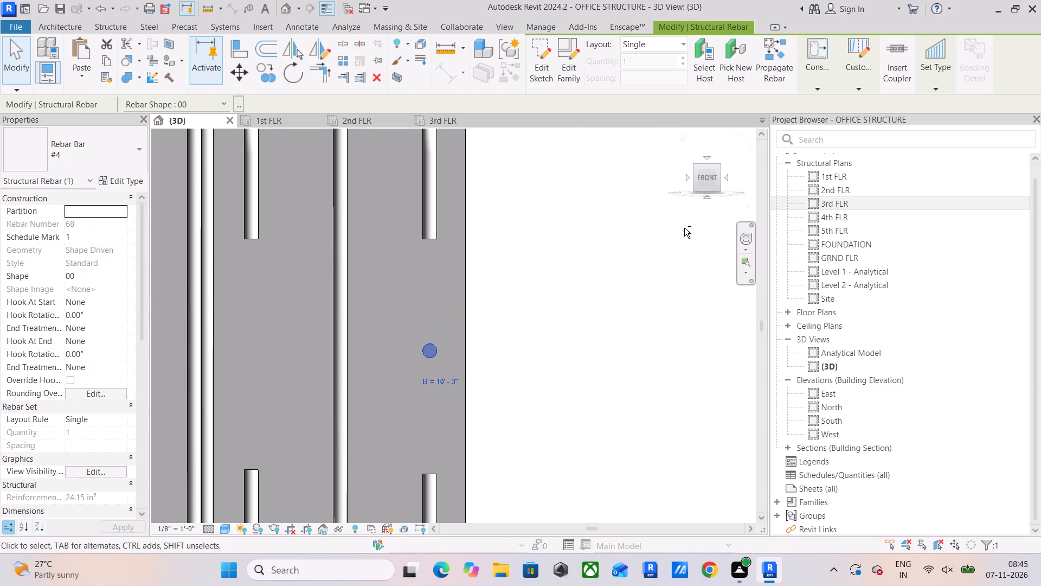
pyautogui.keyDown('shift'); pyautogui.moveTo(675, 238); pyautogui.dragTo(498, 269, button='middle'); pyautogui.keyUp('shift')
pyautogui.click(708, 177)
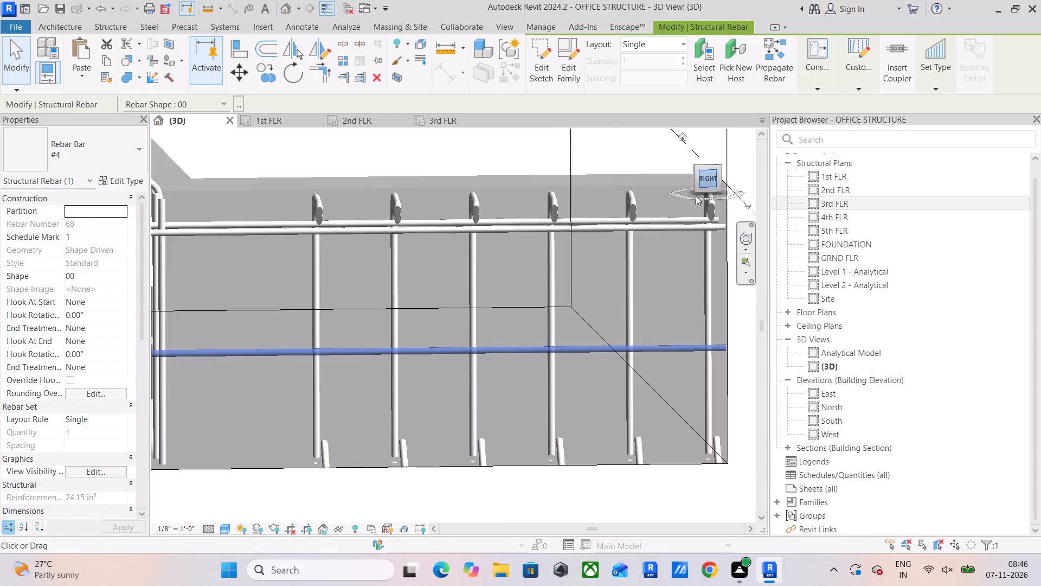
pyautogui.moveTo(237, 334); pyautogui.dragTo(327, 348, button='middle')
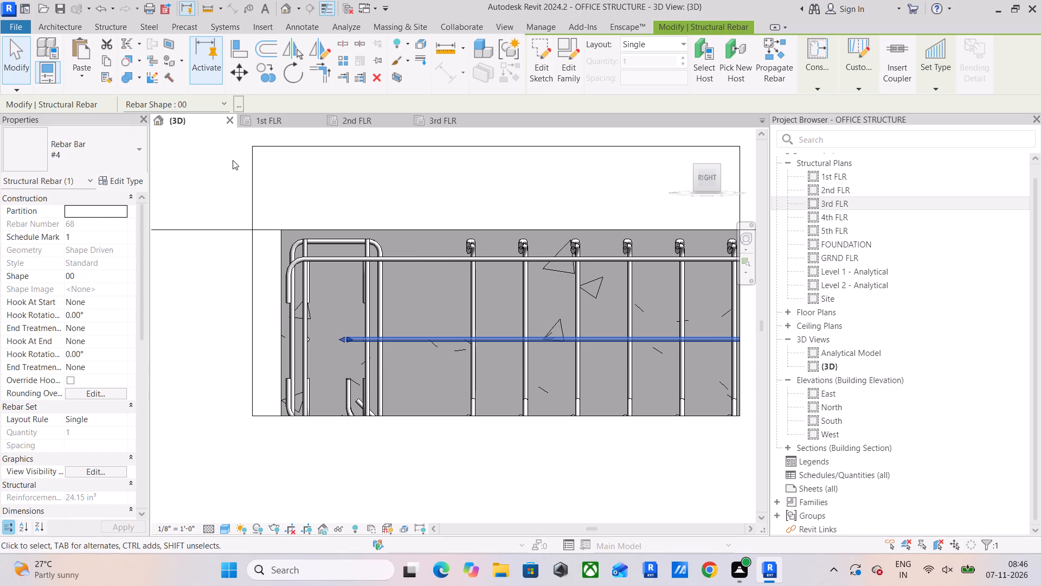
pyautogui.click(243, 50)
pyautogui.scroll(4, 254, 247)
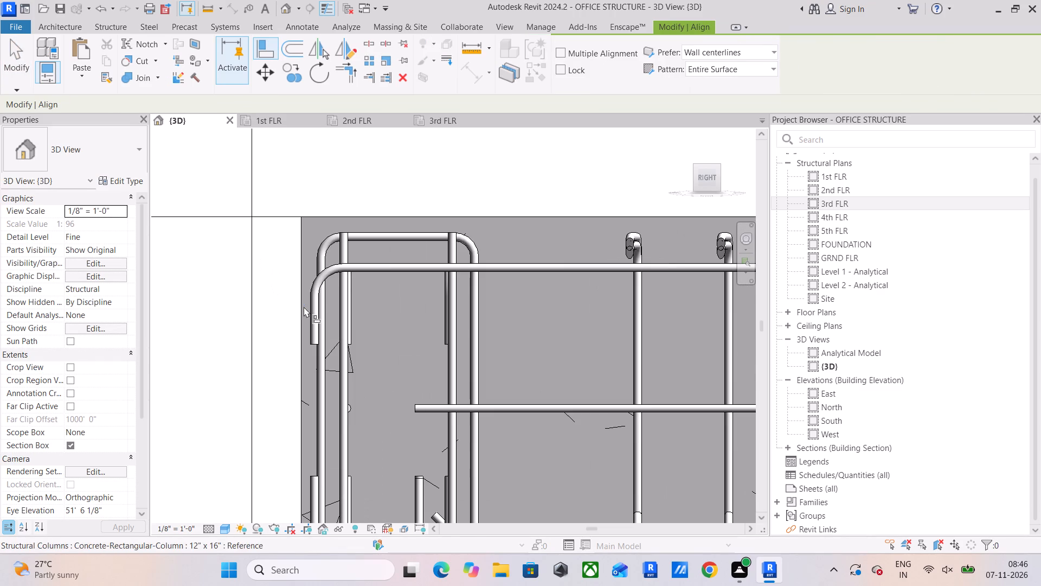
pyautogui.moveTo(307, 311); pyautogui.dragTo(312, 320)
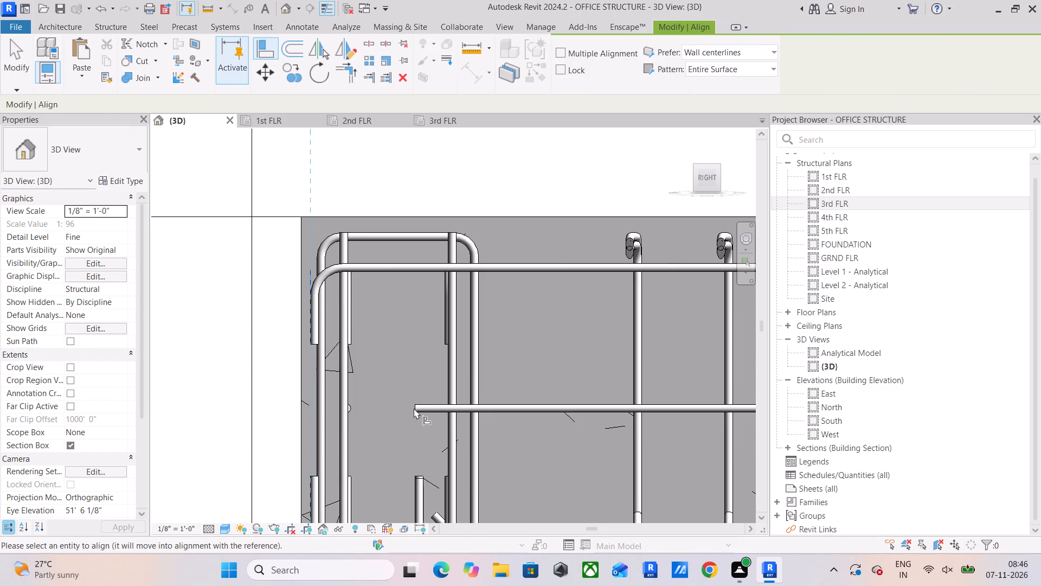
pyautogui.click(210, 530)
pyautogui.click(232, 486)
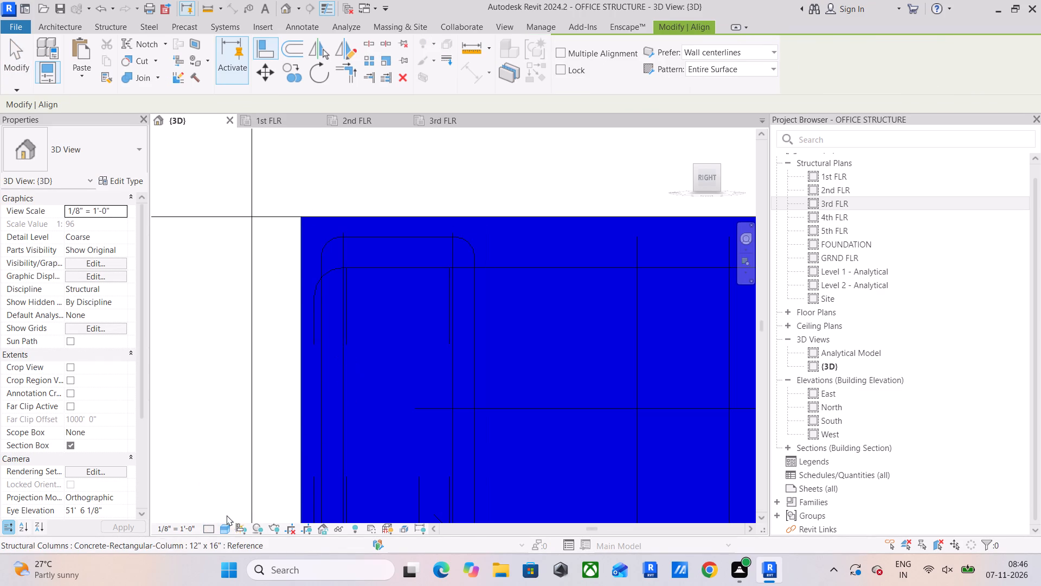
pyautogui.click(213, 526)
pyautogui.click(224, 504)
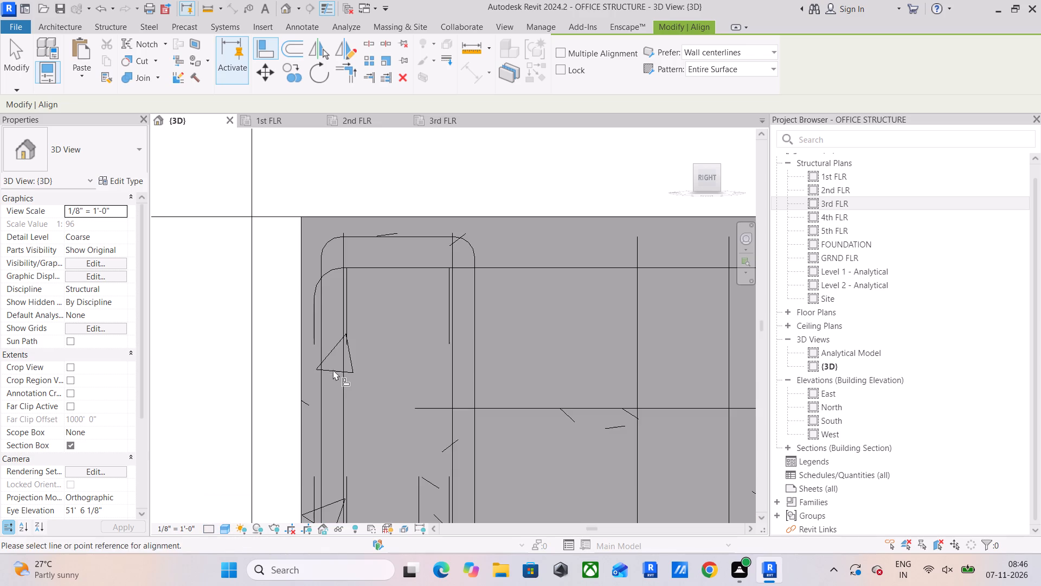
pyautogui.click(314, 326)
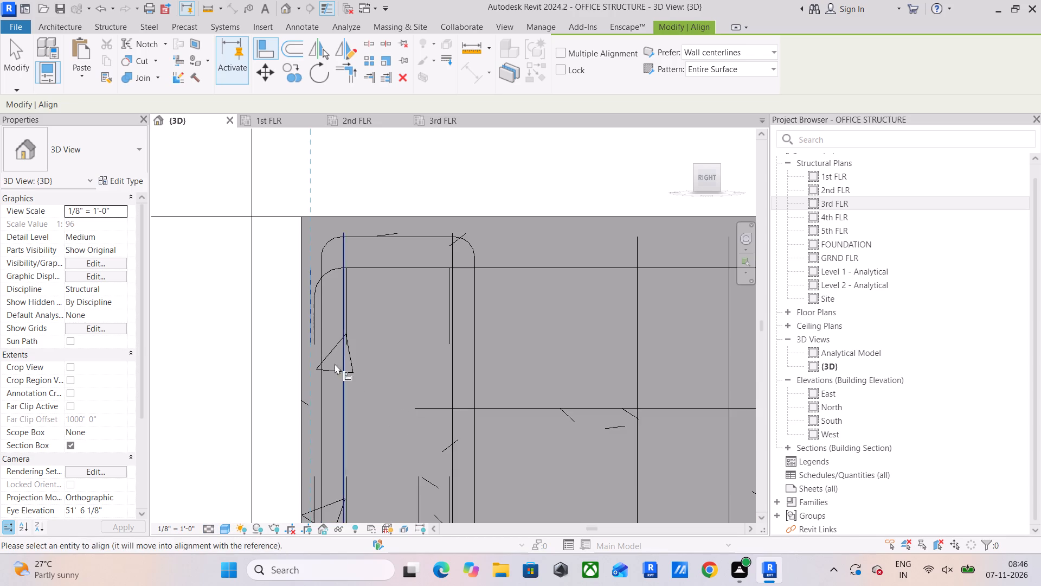
pyautogui.click(413, 407)
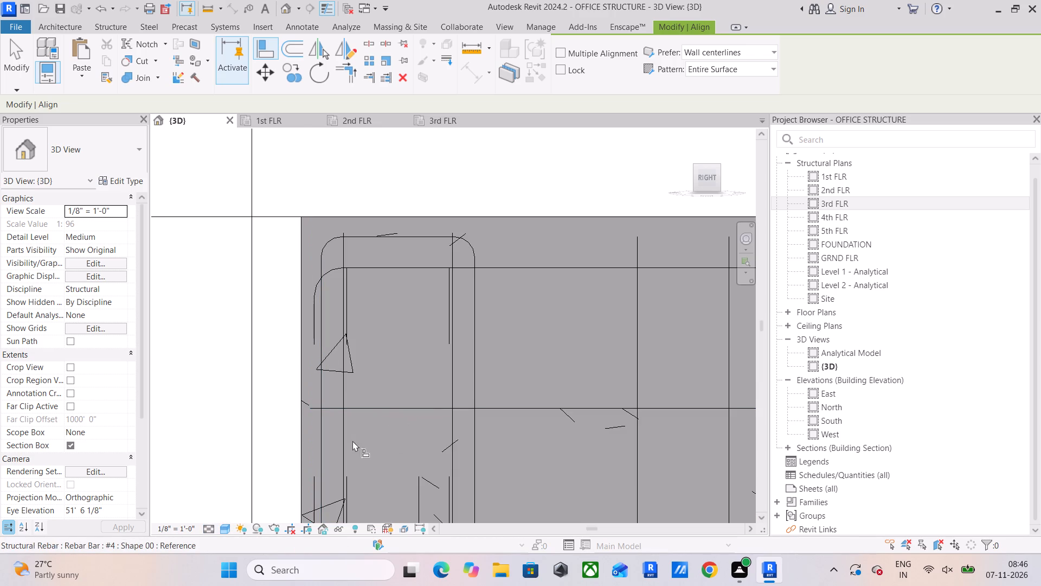
pyautogui.moveTo(359, 387); pyautogui.dragTo(384, 269, button='middle')
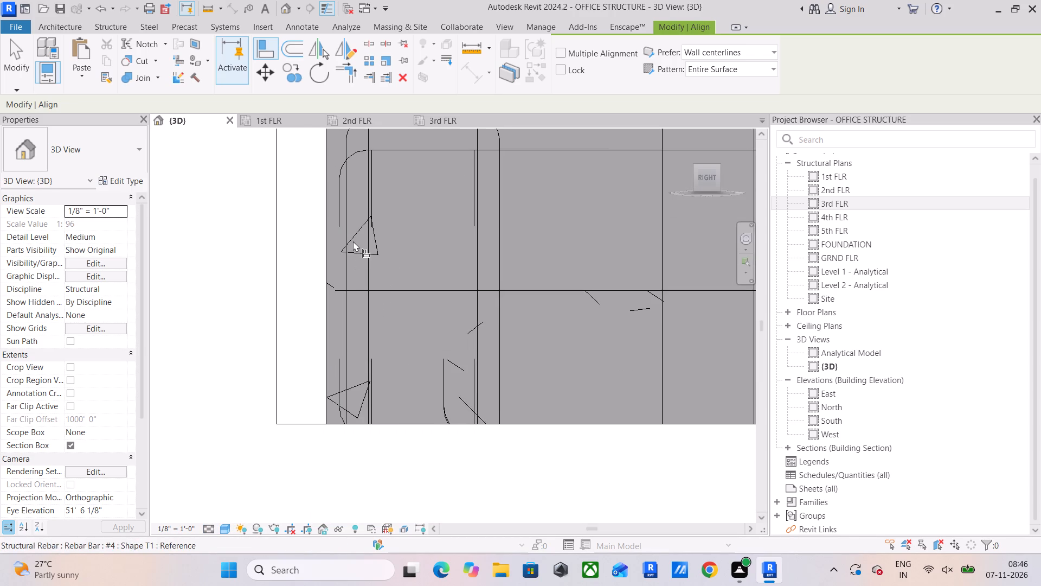
pyautogui.scroll(1, 364, 241)
pyautogui.moveTo(367, 250); pyautogui.dragTo(440, 368, button='middle')
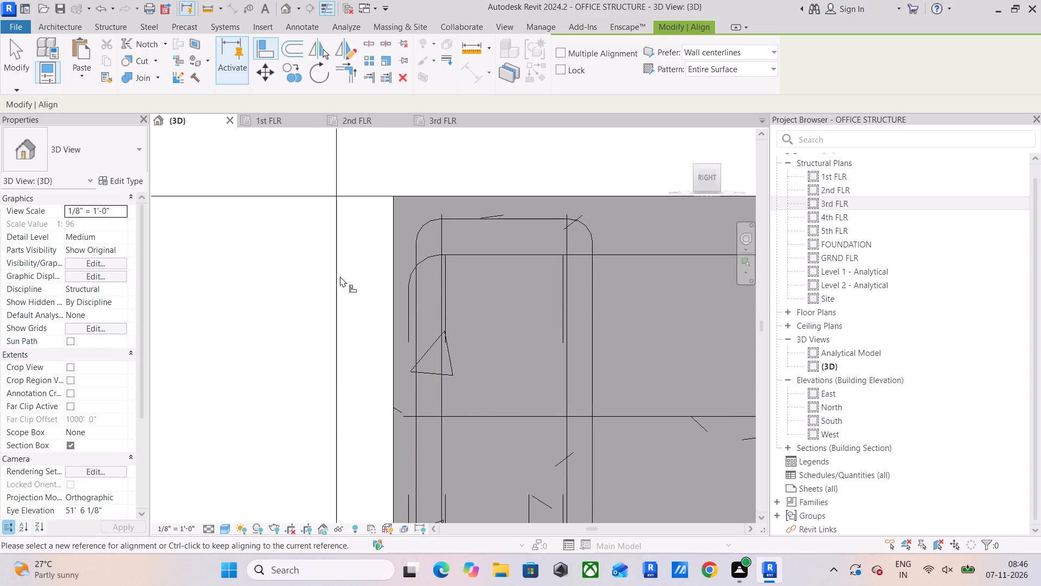
pyautogui.press('Escape')
pyautogui.press('Escape')
# Return the 3D view's detail level to Fine.
pyautogui.click(216, 531)
pyautogui.click(220, 516)
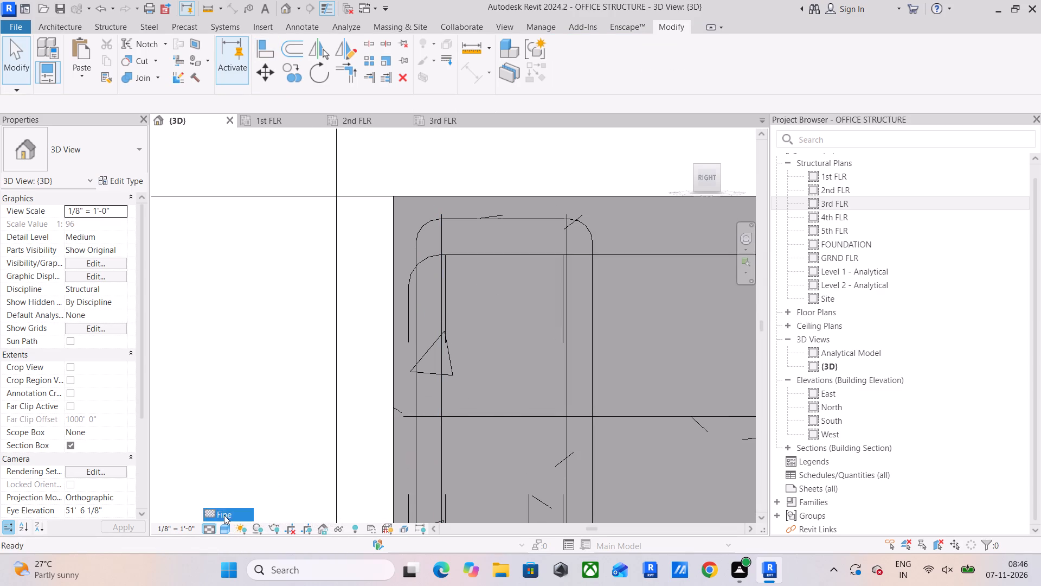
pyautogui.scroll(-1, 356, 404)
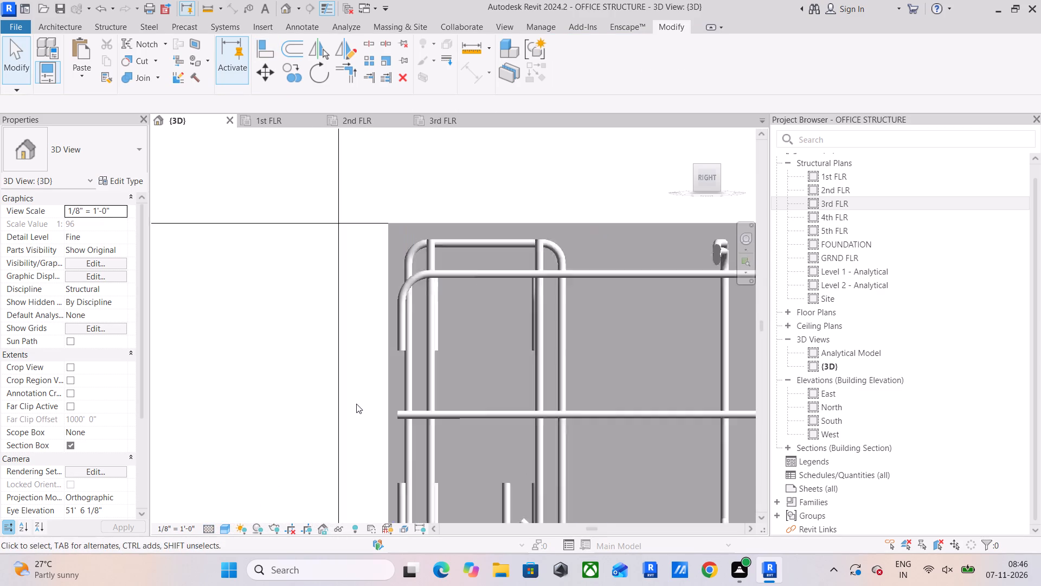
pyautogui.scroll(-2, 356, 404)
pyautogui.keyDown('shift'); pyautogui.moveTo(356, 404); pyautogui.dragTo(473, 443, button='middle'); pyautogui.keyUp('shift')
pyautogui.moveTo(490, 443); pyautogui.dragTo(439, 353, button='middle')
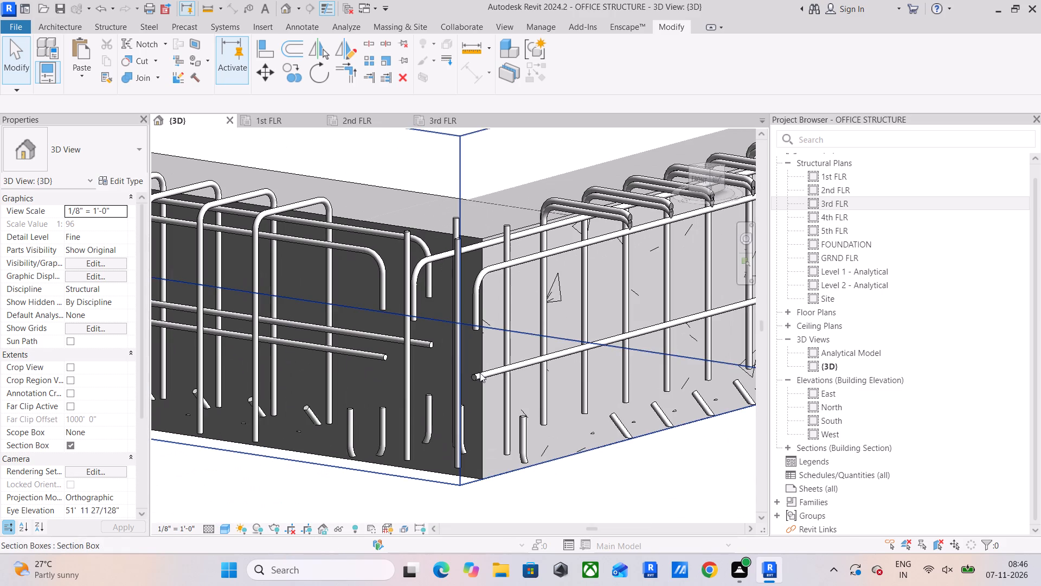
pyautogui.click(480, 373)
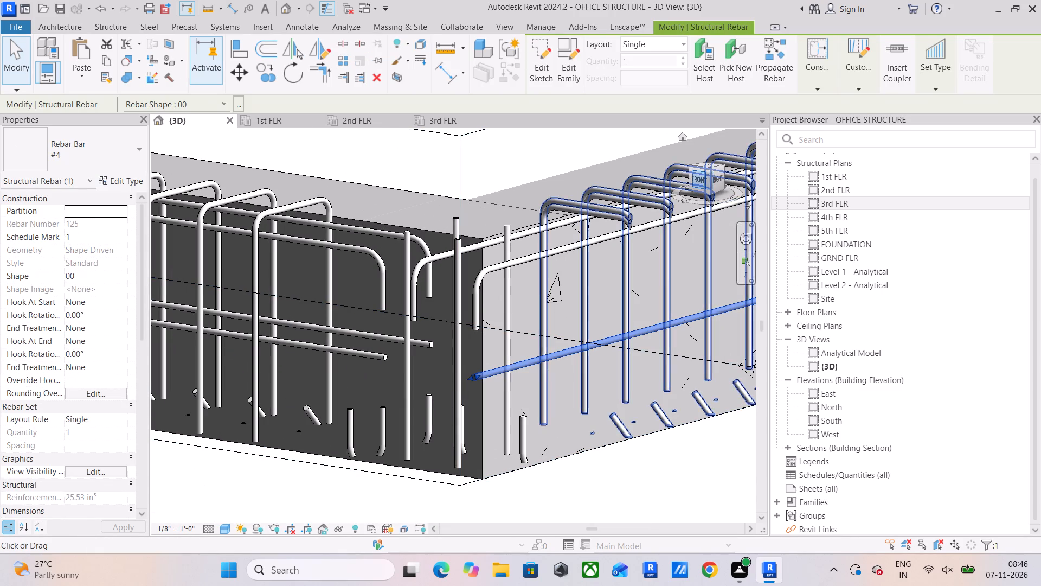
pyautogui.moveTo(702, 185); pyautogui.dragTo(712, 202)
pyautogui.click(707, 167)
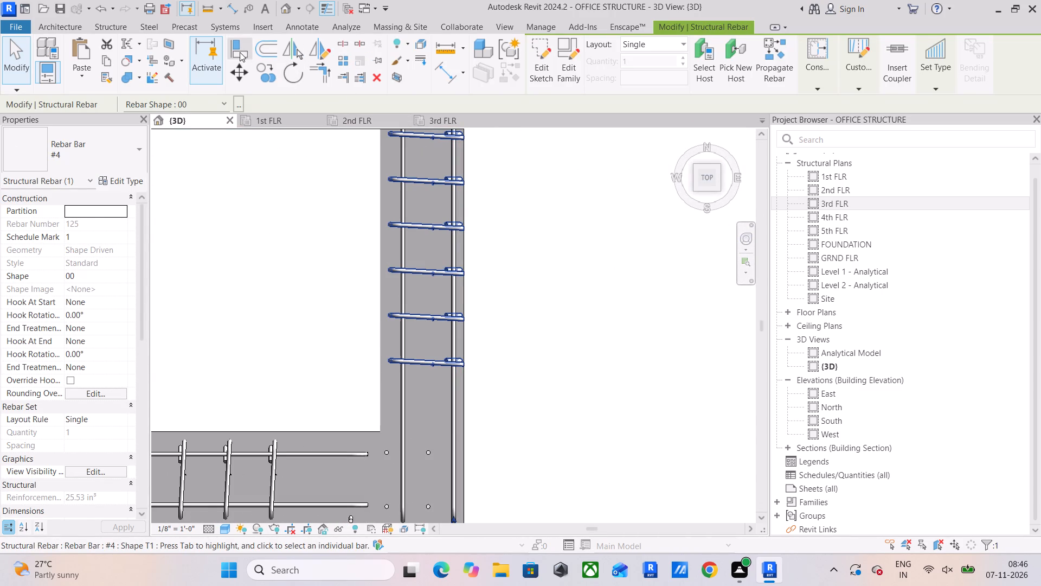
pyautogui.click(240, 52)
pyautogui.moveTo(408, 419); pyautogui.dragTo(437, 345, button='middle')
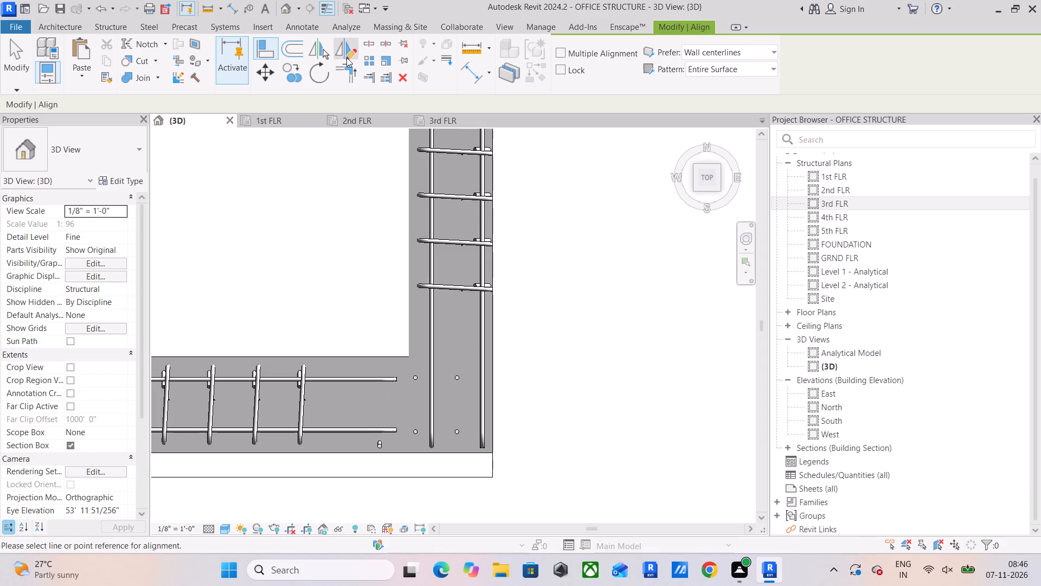
# Mirror a copy of the eastern mid-height #4 Shape 00 bar across the north-south 12 x 24 beam's centreline.
pyautogui.click(349, 56)
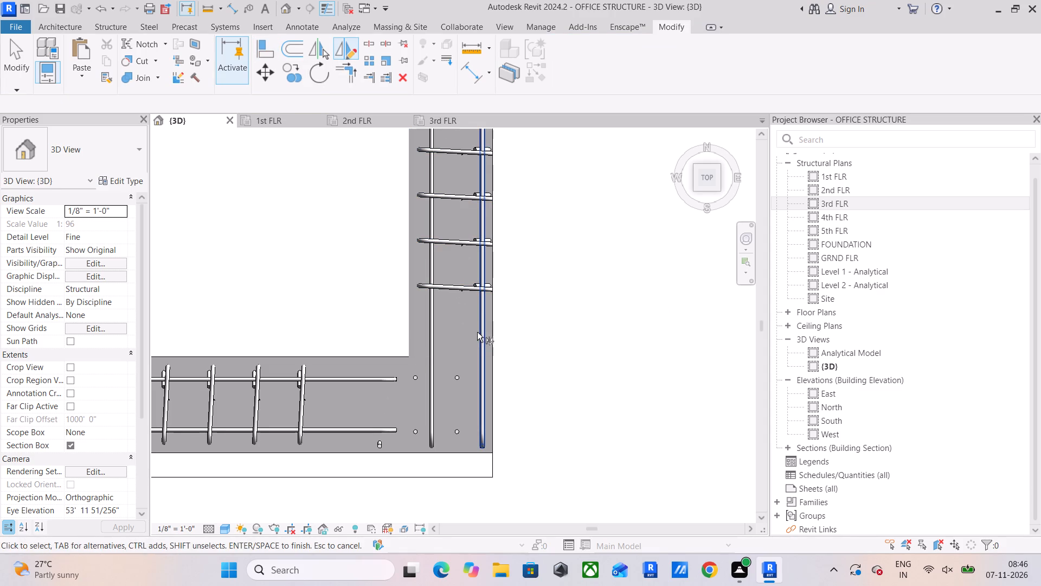
pyautogui.keyDown('shift'); pyautogui.moveTo(521, 352); pyautogui.dragTo(440, 234, button='middle'); pyautogui.keyUp('shift')
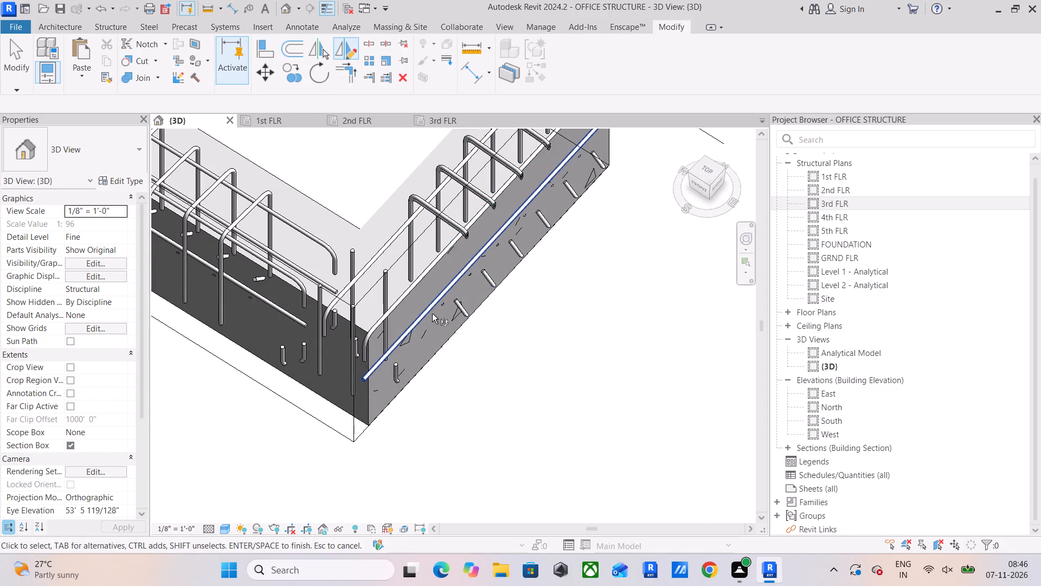
pyautogui.click(426, 313)
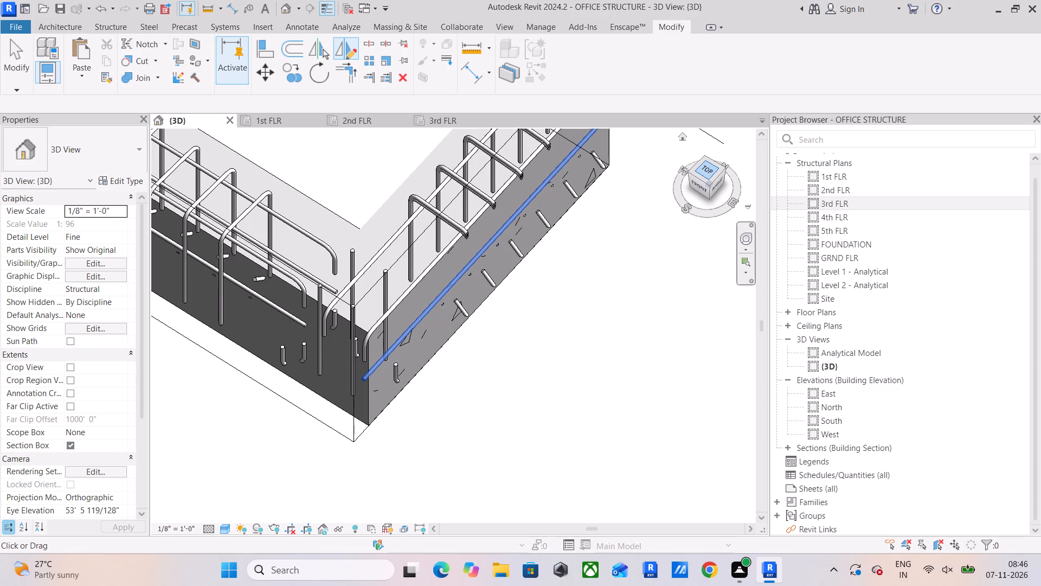
pyautogui.click(703, 169)
pyautogui.scroll(4, 476, 330)
pyautogui.scroll(4, 535, 329)
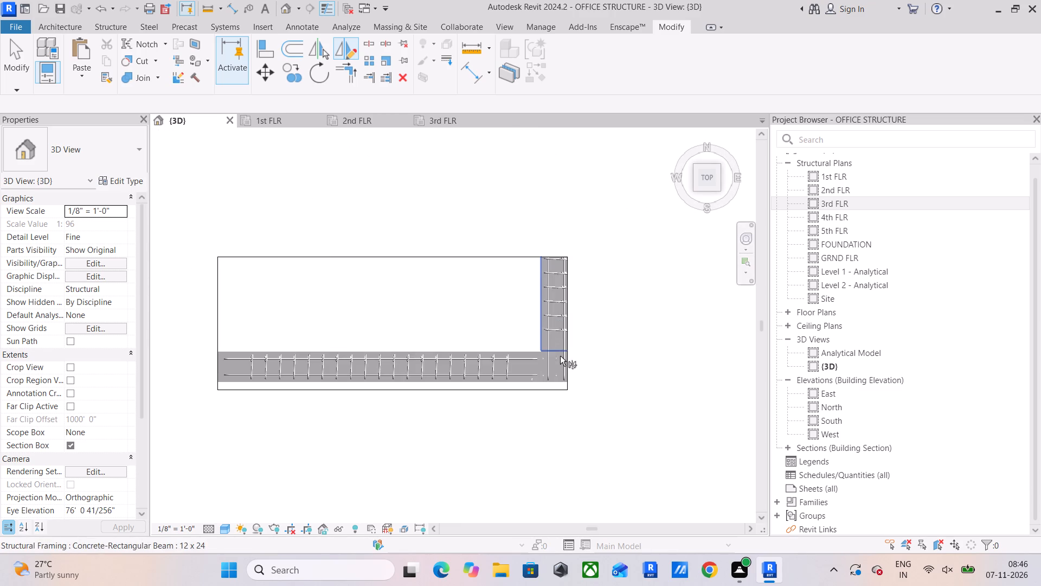
pyautogui.moveTo(560, 356); pyautogui.dragTo(516, 315, button='middle')
pyautogui.click(339, 53)
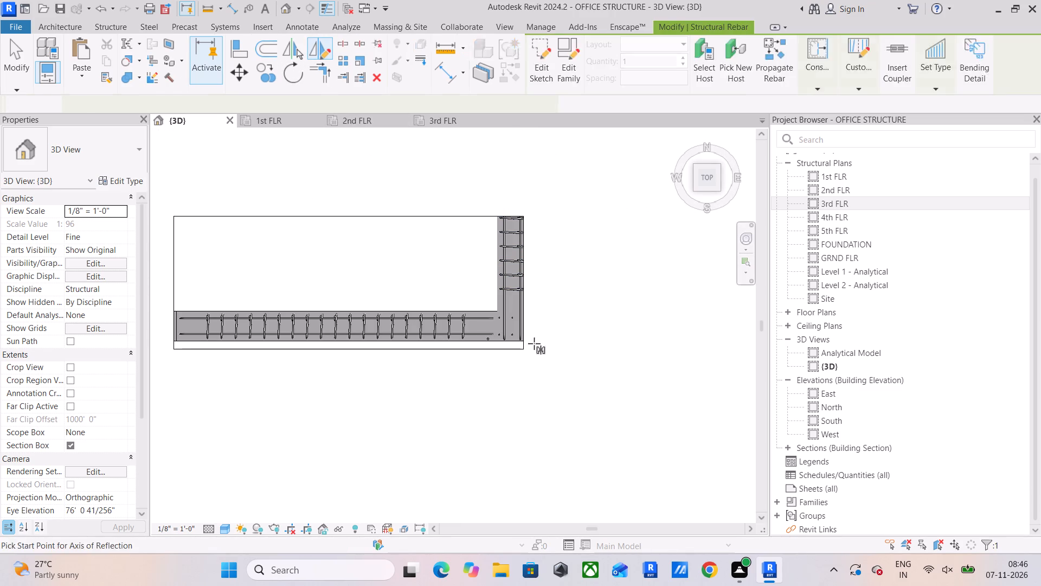
pyautogui.scroll(6, 519, 319)
pyautogui.click(512, 270)
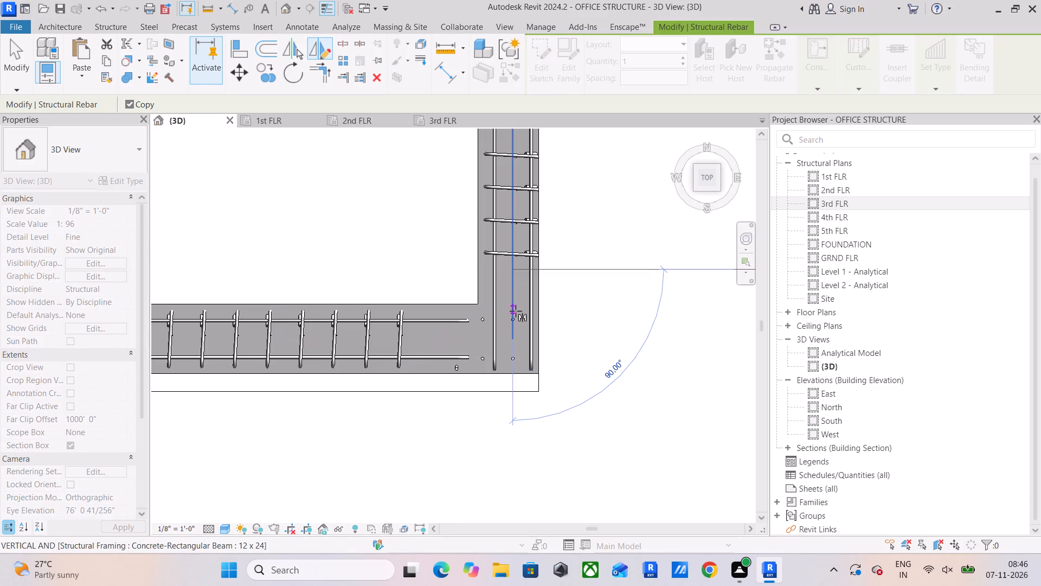
pyautogui.click(515, 313)
# Delete the western hooked #4 Shape 02 top bar of the north-south beam.
pyautogui.keyDown('shift'); pyautogui.moveTo(503, 456); pyautogui.dragTo(511, 376, button='middle'); pyautogui.keyUp('shift')
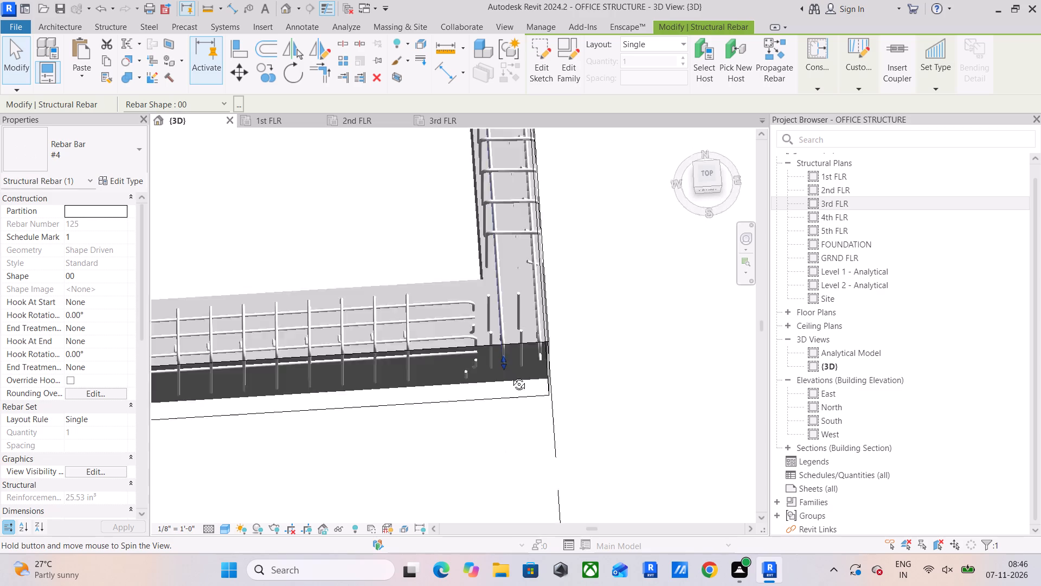
pyautogui.keyDown('shift'); pyautogui.moveTo(511, 376); pyautogui.dragTo(486, 180, button='middle'); pyautogui.keyUp('shift')
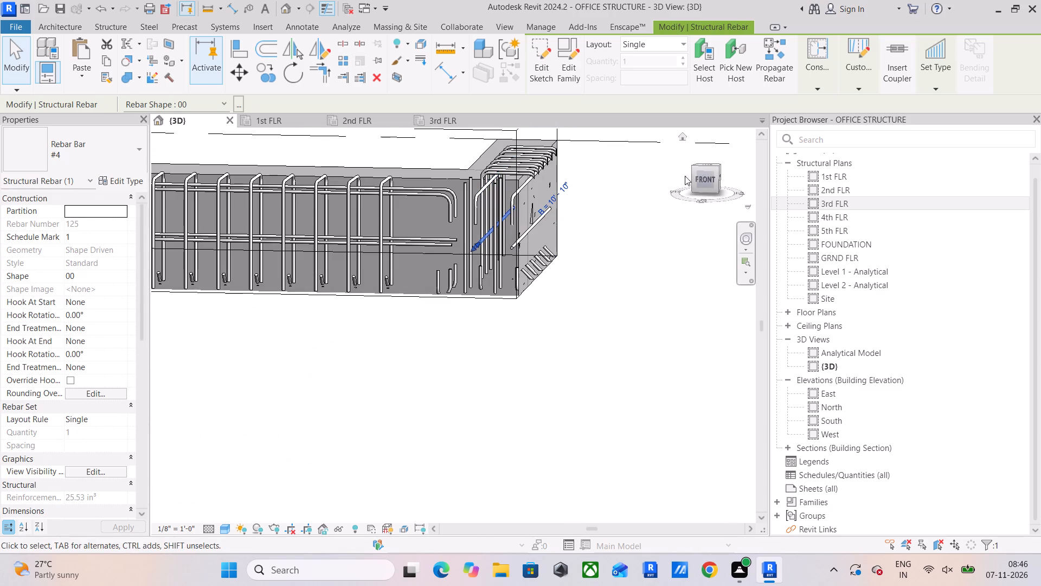
pyautogui.click(703, 174)
pyautogui.scroll(5, 453, 330)
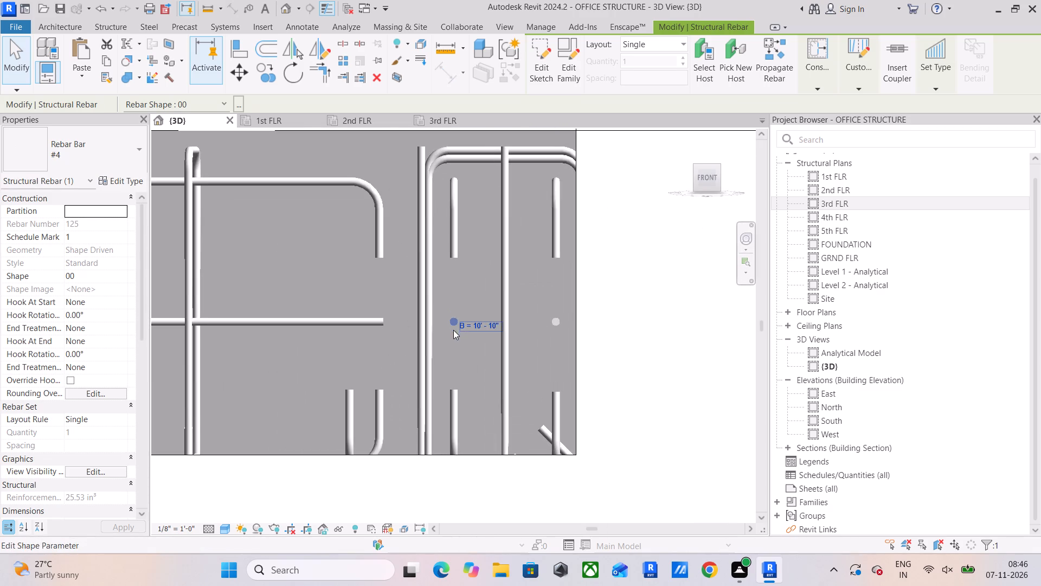
pyautogui.click(465, 345)
pyautogui.scroll(4, 479, 333)
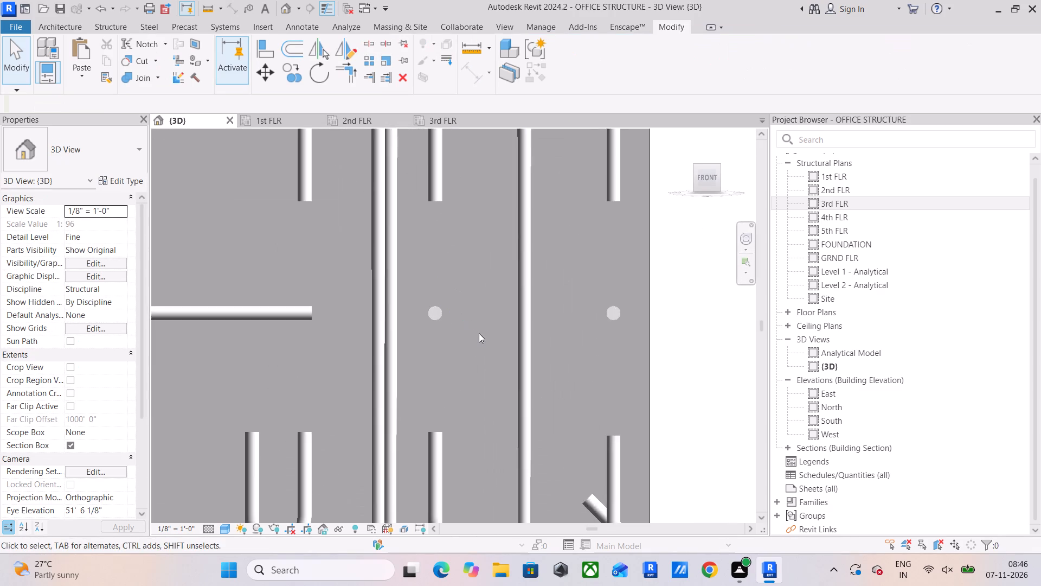
pyautogui.scroll(-4, 479, 333)
pyautogui.moveTo(471, 350); pyautogui.dragTo(458, 399, button='middle')
pyautogui.click(450, 372)
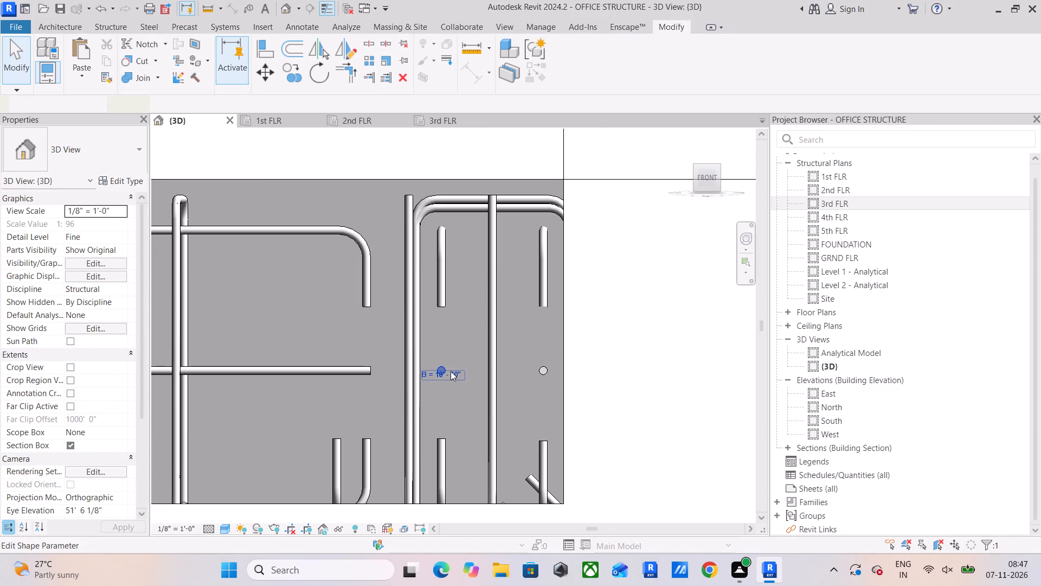
pyautogui.click(442, 282)
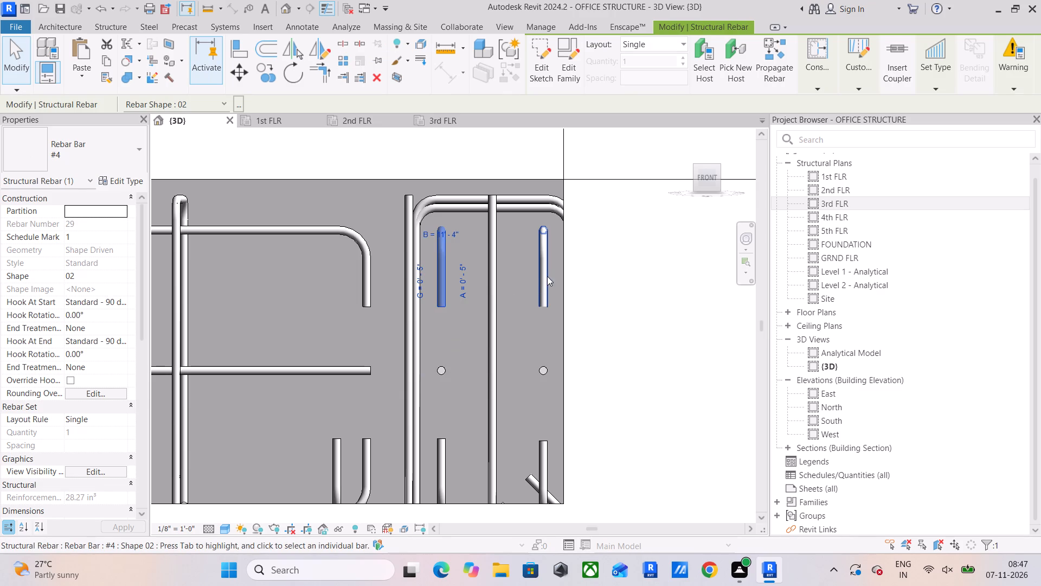
pyautogui.scroll(-2, 493, 360)
pyautogui.keyDown('shift'); pyautogui.moveTo(493, 364); pyautogui.dragTo(438, 375, button='middle'); pyautogui.keyUp('shift')
pyautogui.press('Delete')
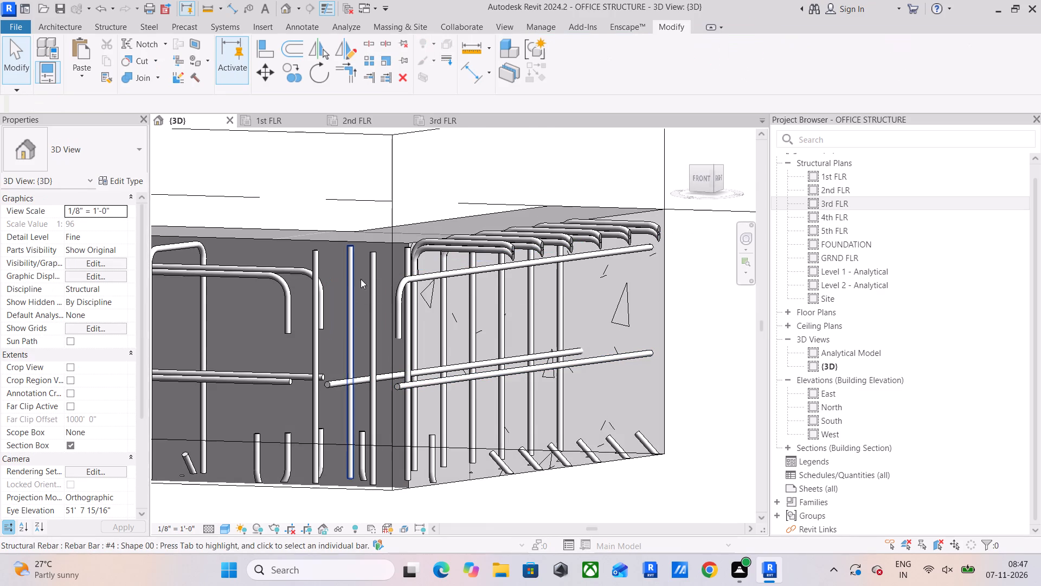
# Mirror a copy of the eastern hooked #4 Shape 02 top bar across the north-south 12 x 24 beam's centreline.
pyautogui.click(403, 297)
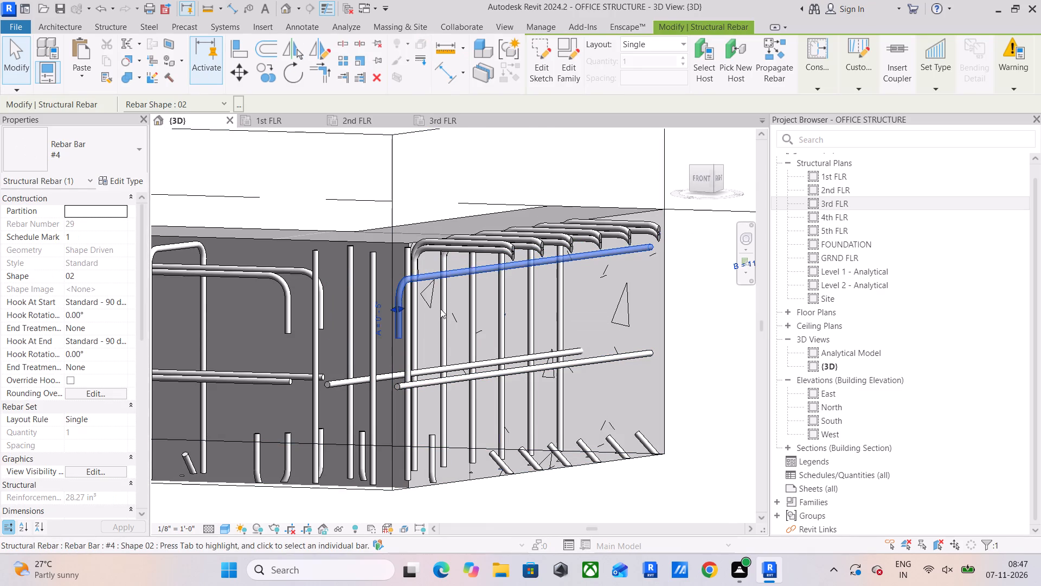
pyautogui.click(699, 177)
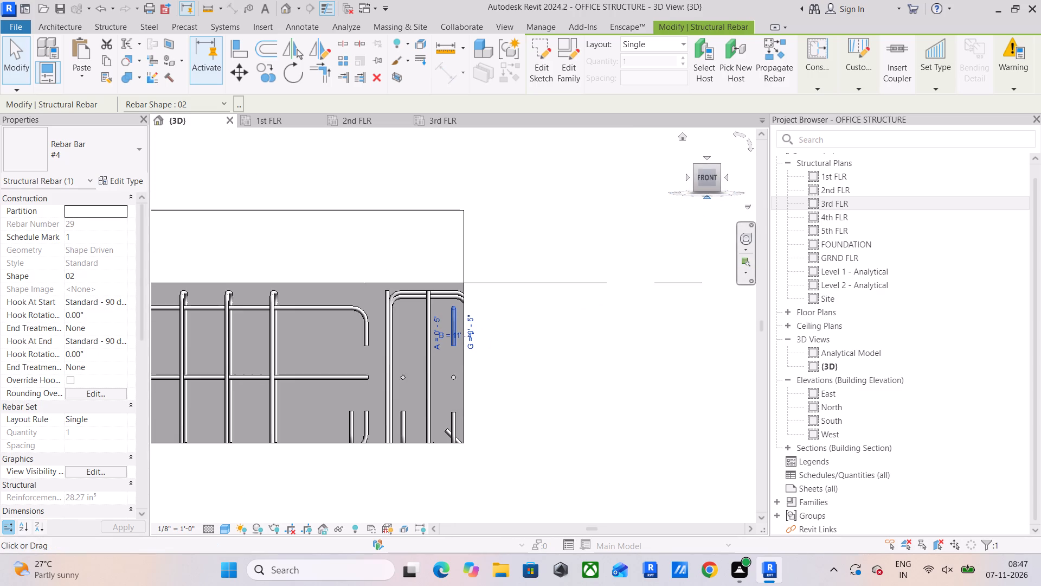
pyautogui.moveTo(708, 181); pyautogui.dragTo(712, 225)
pyautogui.click(711, 171)
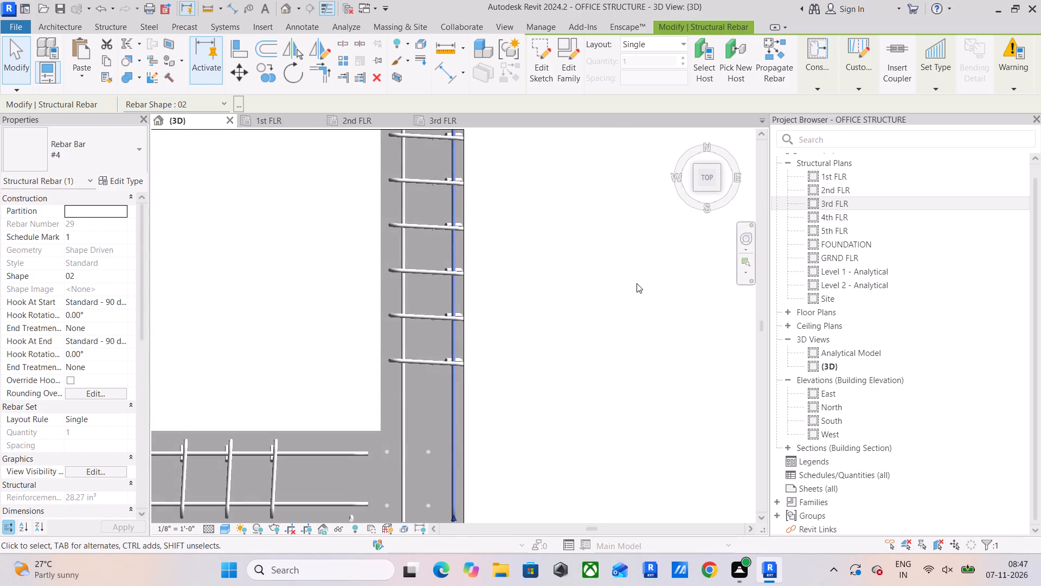
pyautogui.moveTo(544, 326); pyautogui.dragTo(571, 190, button='middle')
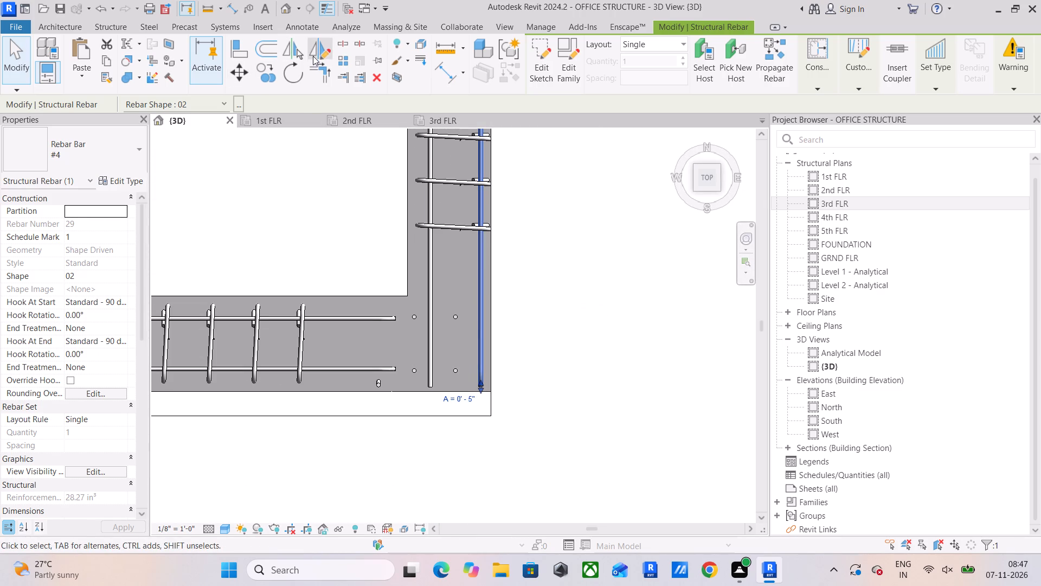
pyautogui.click(319, 53)
pyautogui.click(455, 272)
pyautogui.click(453, 289)
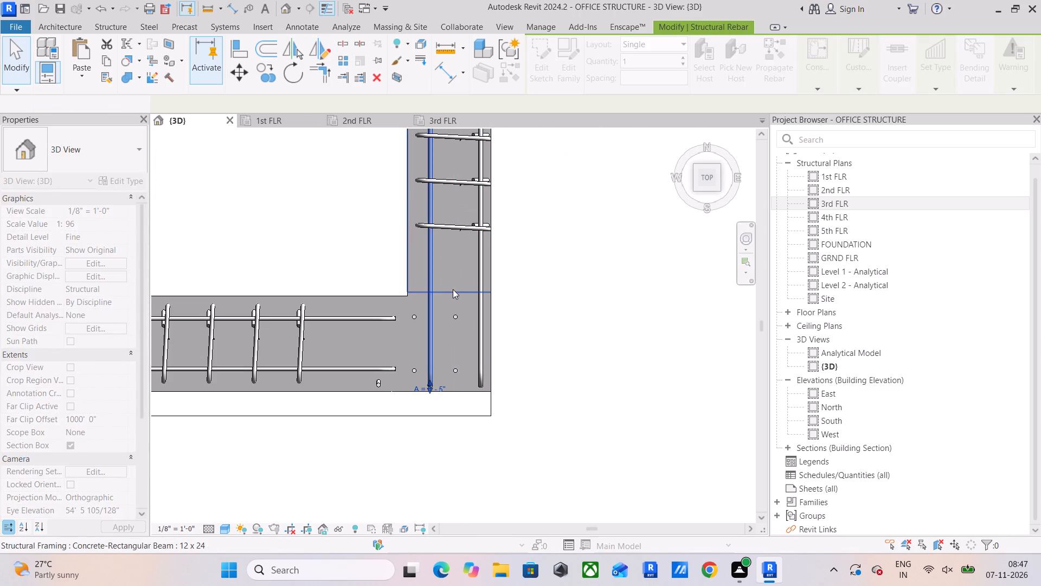
pyautogui.press('Escape')
# Replace the eastern hooked #4 Shape 02 top bar with a copy of the western one mirrored across the beam's centreline.
pyautogui.click(482, 308)
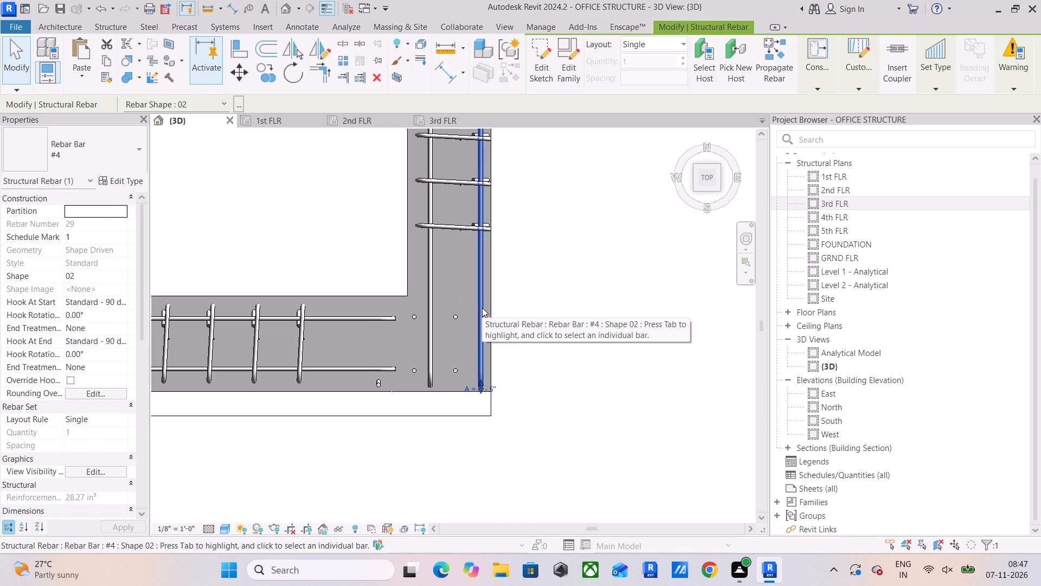
pyautogui.press('Delete')
pyautogui.click(429, 302)
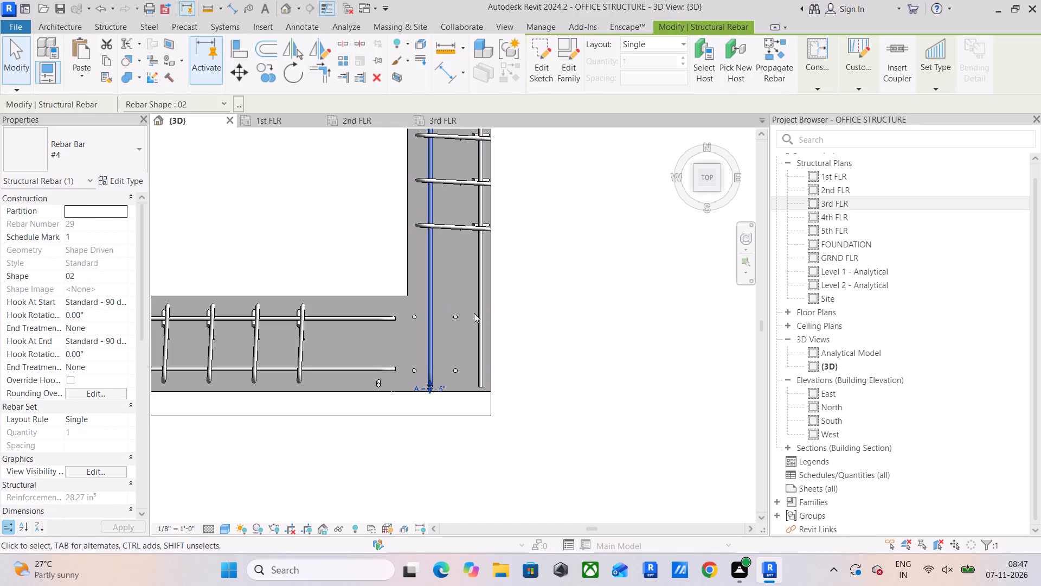
pyautogui.click(318, 56)
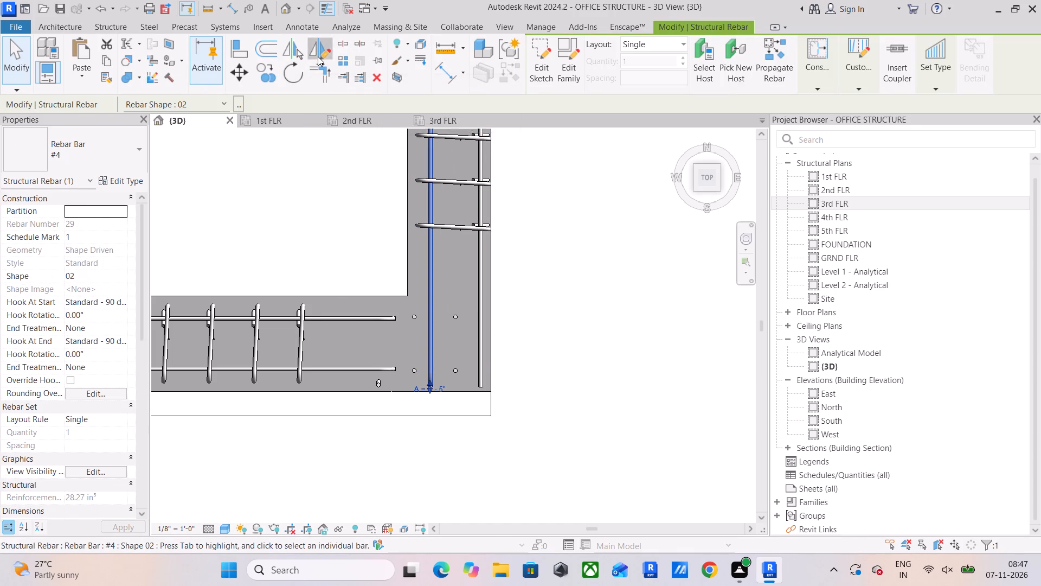
pyautogui.moveTo(451, 263); pyautogui.dragTo(449, 270)
pyautogui.click(455, 294)
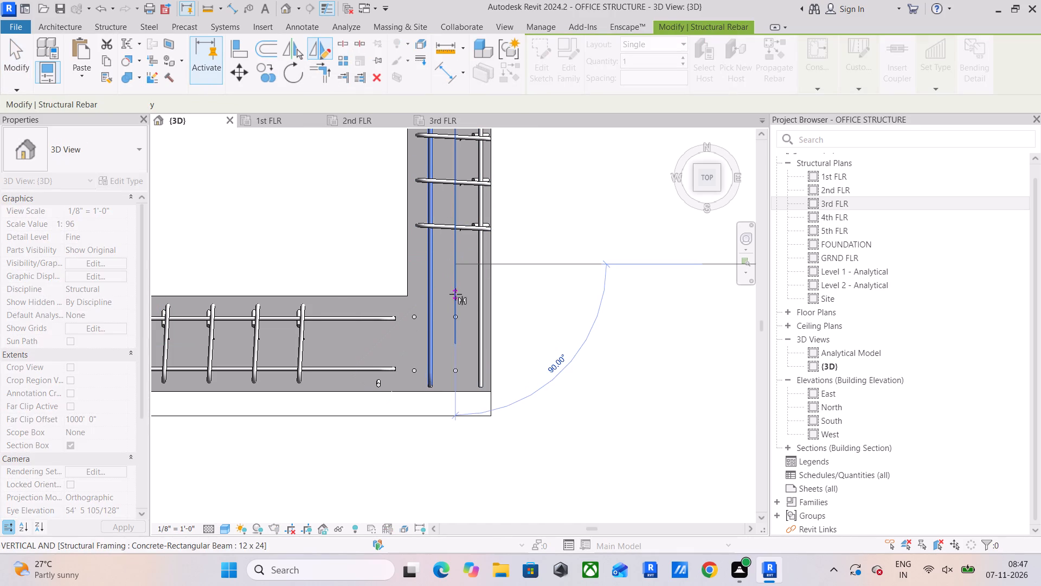
pyautogui.press('Escape')
pyautogui.press('Escape')
pyautogui.press('Escape')
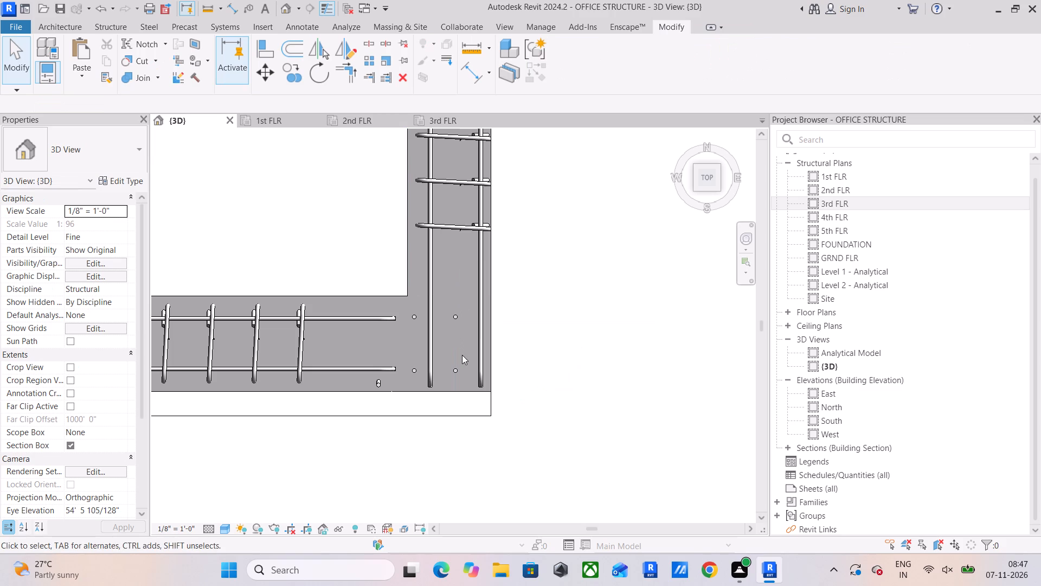
# Delete one eastern and the western hooked #4 Shape 02 bottom bar of the north-south beam.
pyautogui.keyDown('shift'); pyautogui.moveTo(462, 356); pyautogui.dragTo(458, 177, button='middle'); pyautogui.keyUp('shift')
pyautogui.keyDown('shift'); pyautogui.moveTo(453, 246); pyautogui.dragTo(453, 189, button='middle'); pyautogui.keyUp('shift')
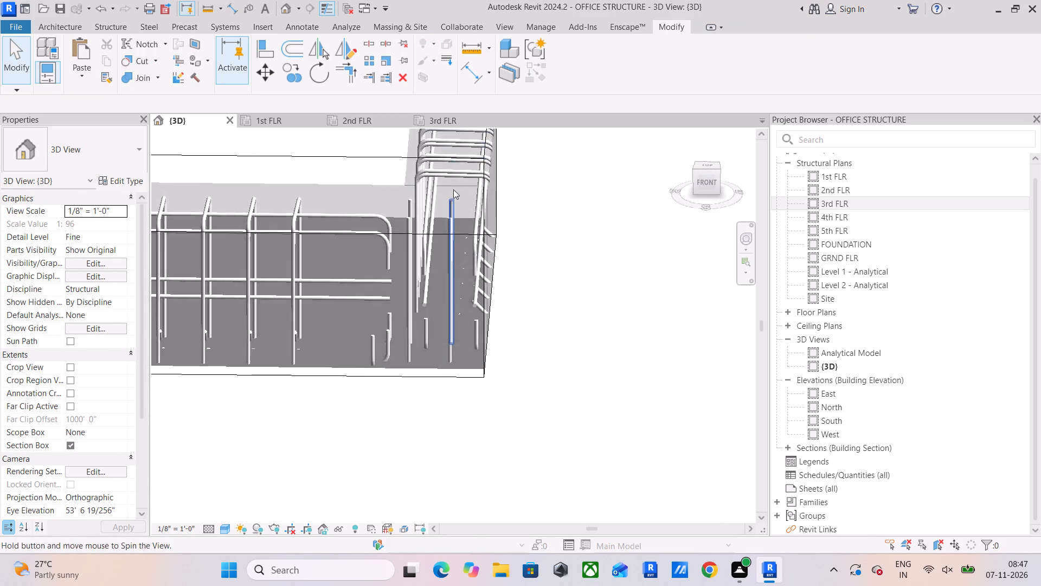
pyautogui.scroll(3, 416, 320)
pyautogui.keyDown('shift'); pyautogui.moveTo(416, 320); pyautogui.dragTo(430, 288, button='middle'); pyautogui.keyUp('shift')
pyautogui.click(451, 294)
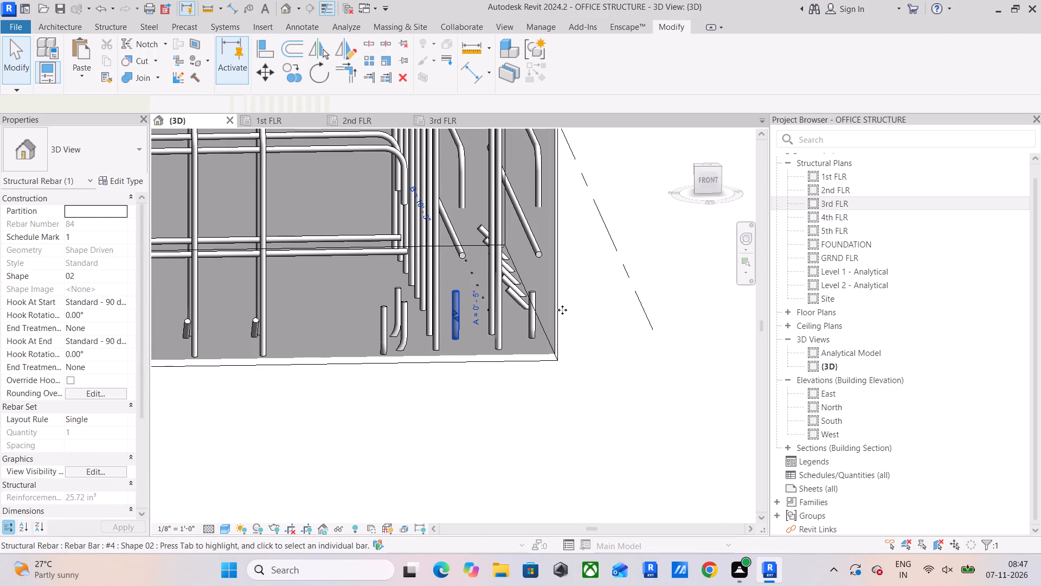
pyautogui.click(528, 314)
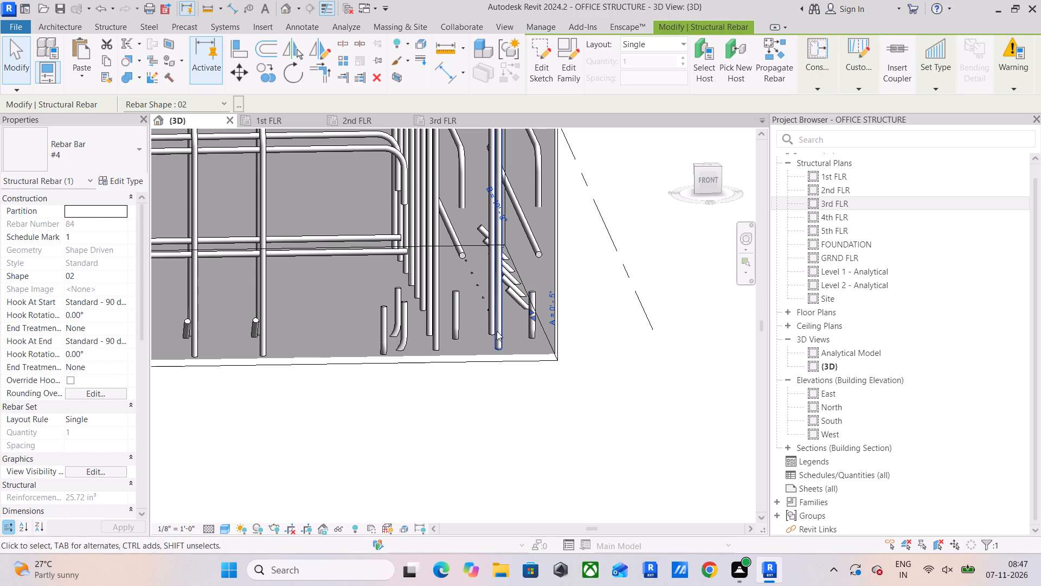
pyautogui.press('Delete')
pyautogui.click(527, 322)
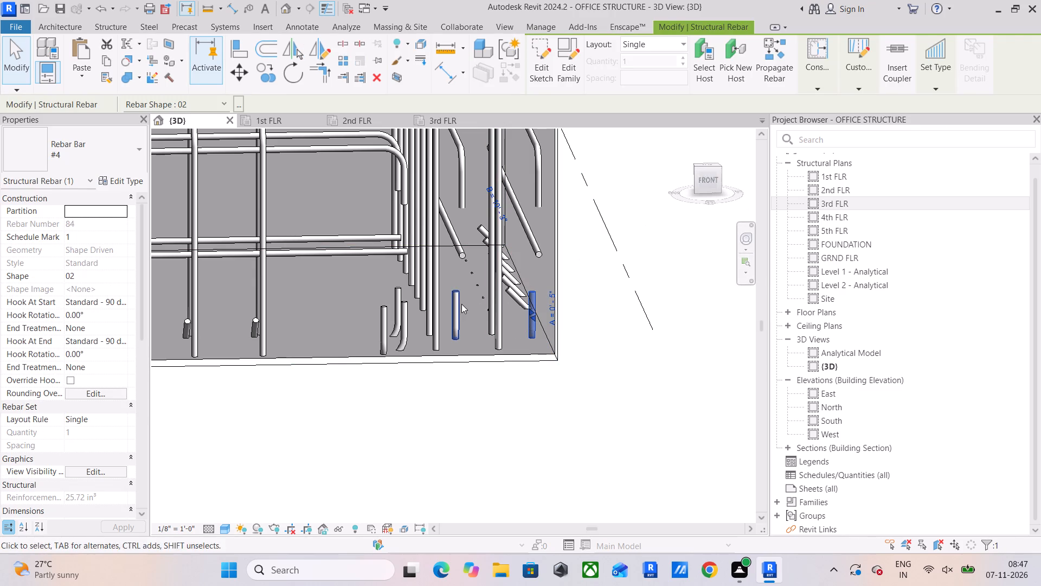
pyautogui.click(461, 304)
pyautogui.press('Delete')
# Mirror a copy of the remaining eastern hooked #4 Shape 02 bottom bar across the north-south beam's centreline.
pyautogui.click(527, 315)
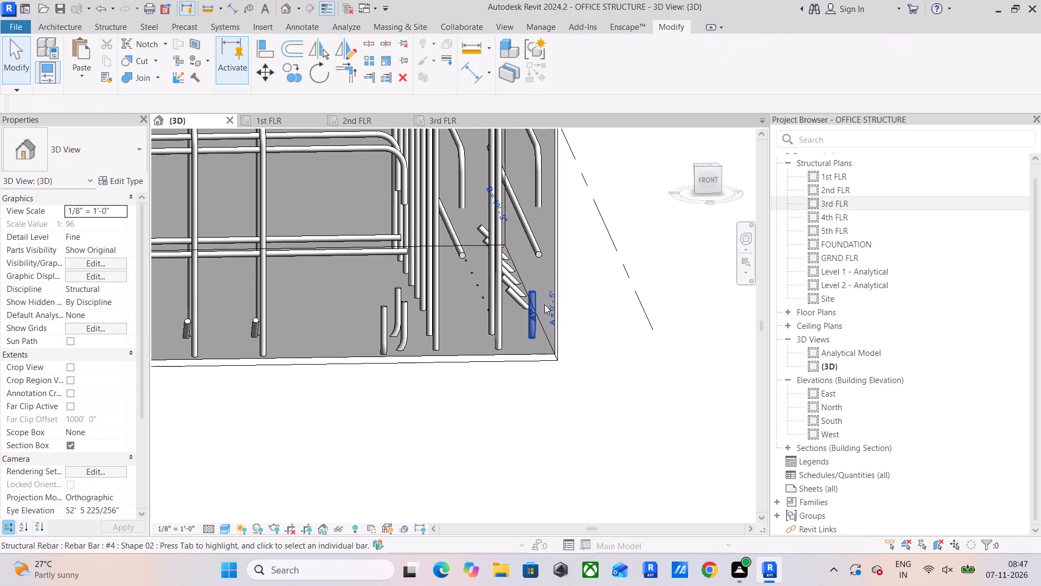
pyautogui.moveTo(708, 179); pyautogui.dragTo(713, 194)
pyautogui.click(710, 169)
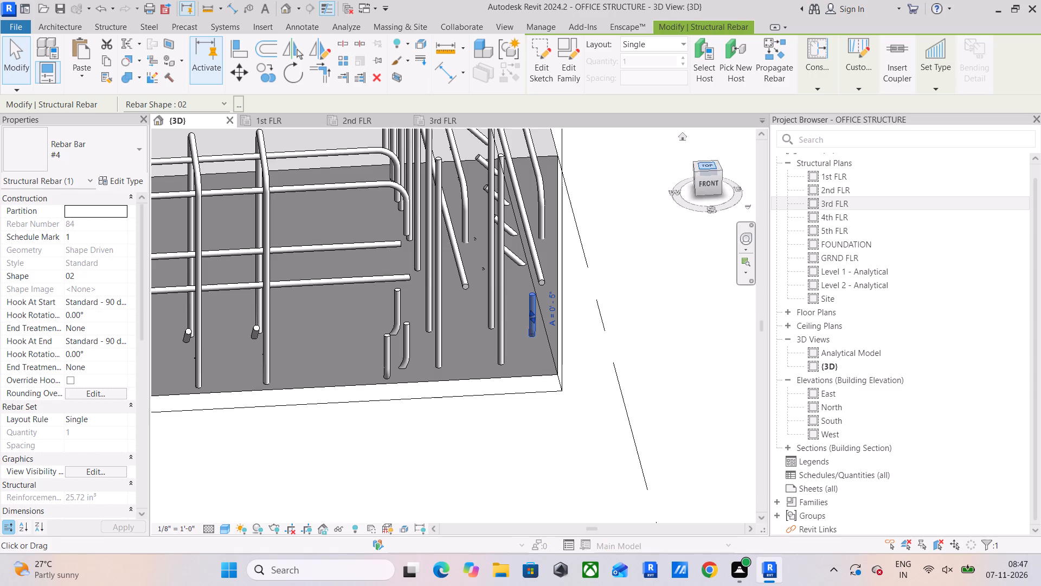
pyautogui.scroll(-15, 568, 243)
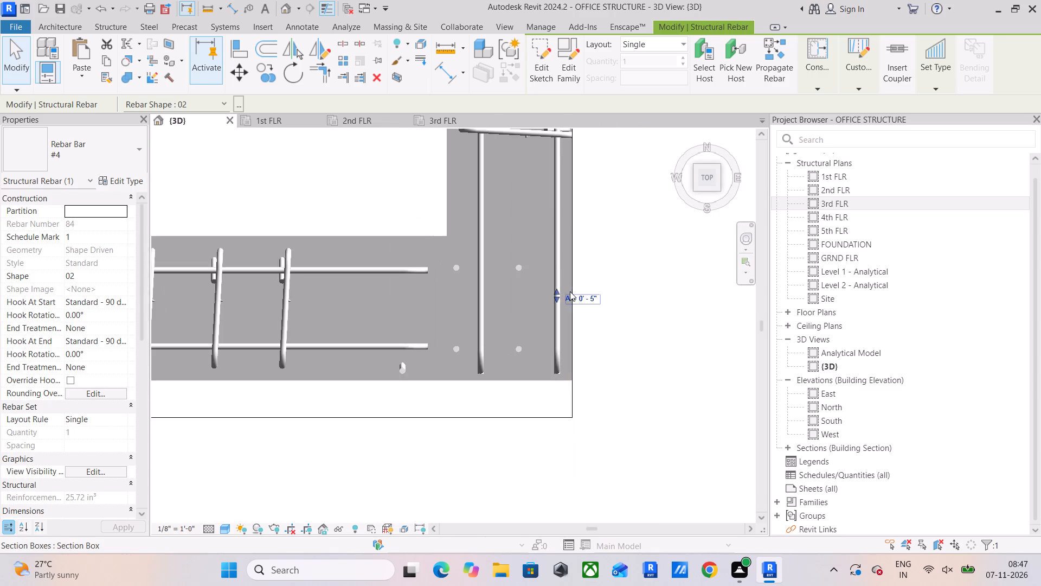
pyautogui.click(325, 55)
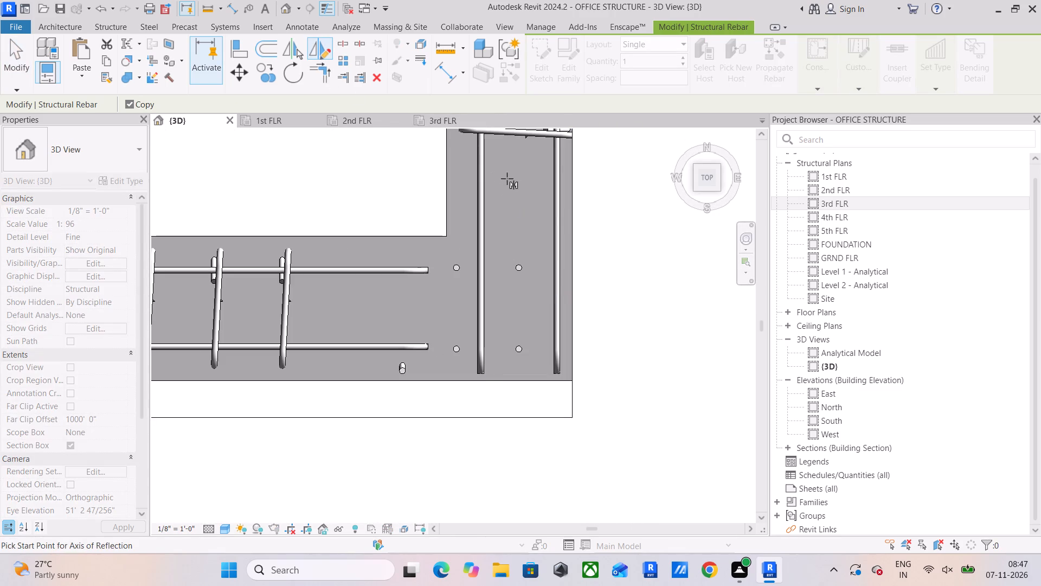
pyautogui.moveTo(517, 179); pyautogui.dragTo(516, 185)
pyautogui.click(520, 208)
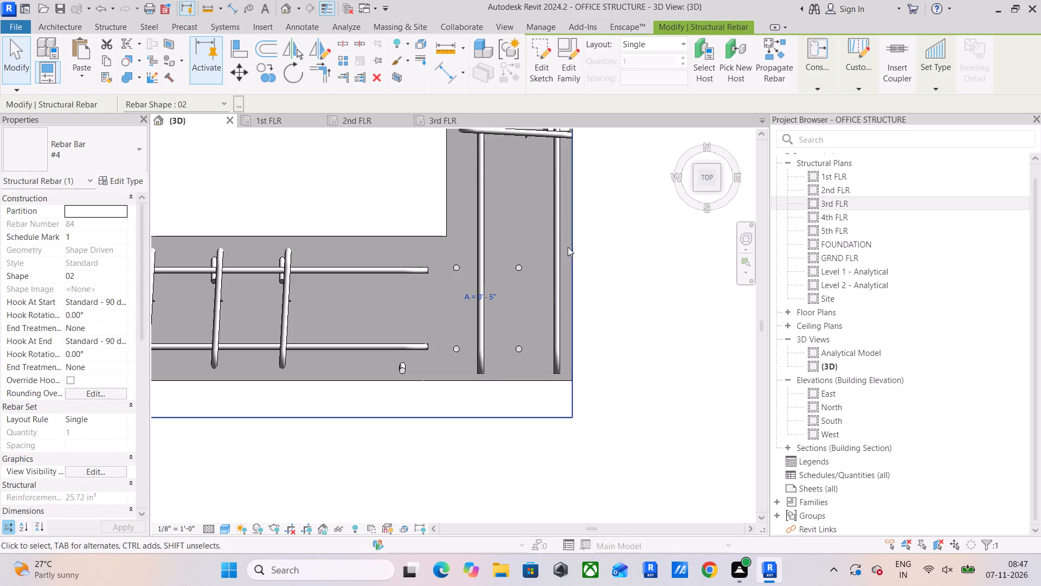
# Delete the stray hooked #4 Shape 02 bottom bar lying west of the north-south beam, near the east-west beam's eastern end.
pyautogui.moveTo(712, 181); pyautogui.dragTo(715, 155)
pyautogui.moveTo(705, 174); pyautogui.dragTo(706, 146)
pyautogui.click(705, 184)
pyautogui.scroll(-4, 570, 300)
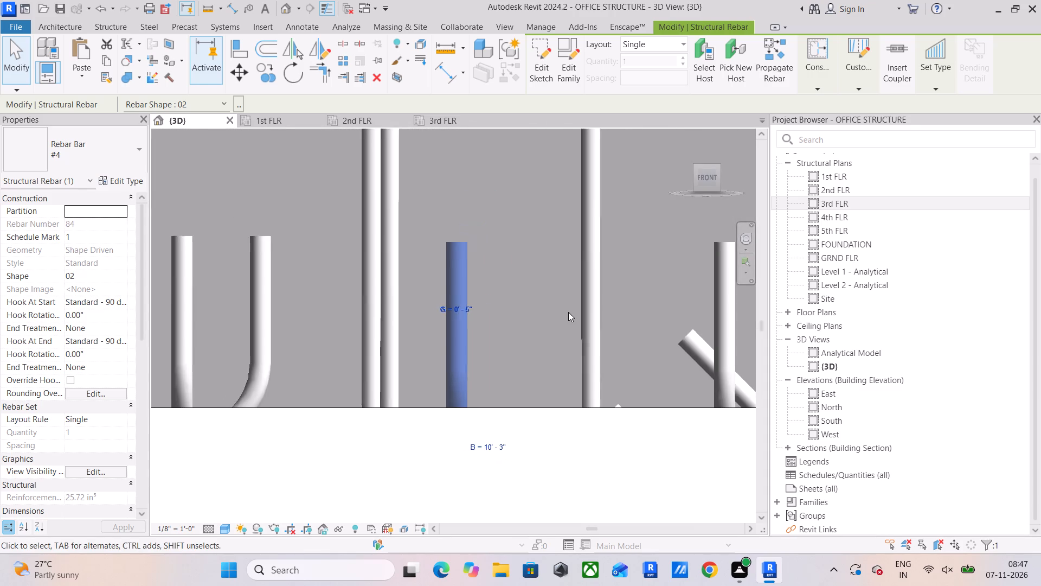
pyautogui.scroll(-13, 568, 312)
pyautogui.moveTo(545, 412); pyautogui.dragTo(545, 403)
pyautogui.click(544, 326)
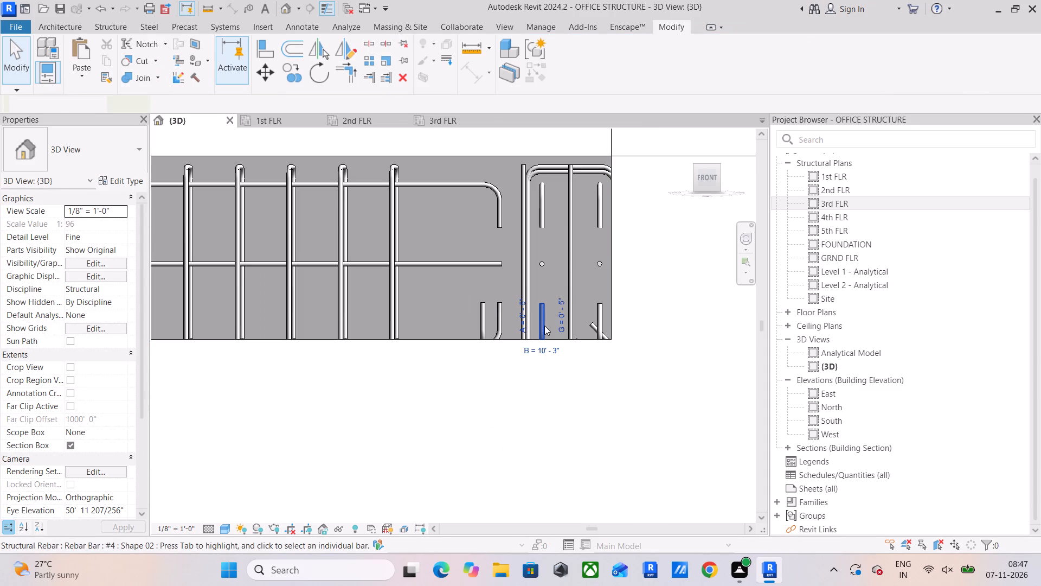
pyautogui.scroll(-4, 577, 319)
pyautogui.click(525, 353)
pyautogui.click(524, 320)
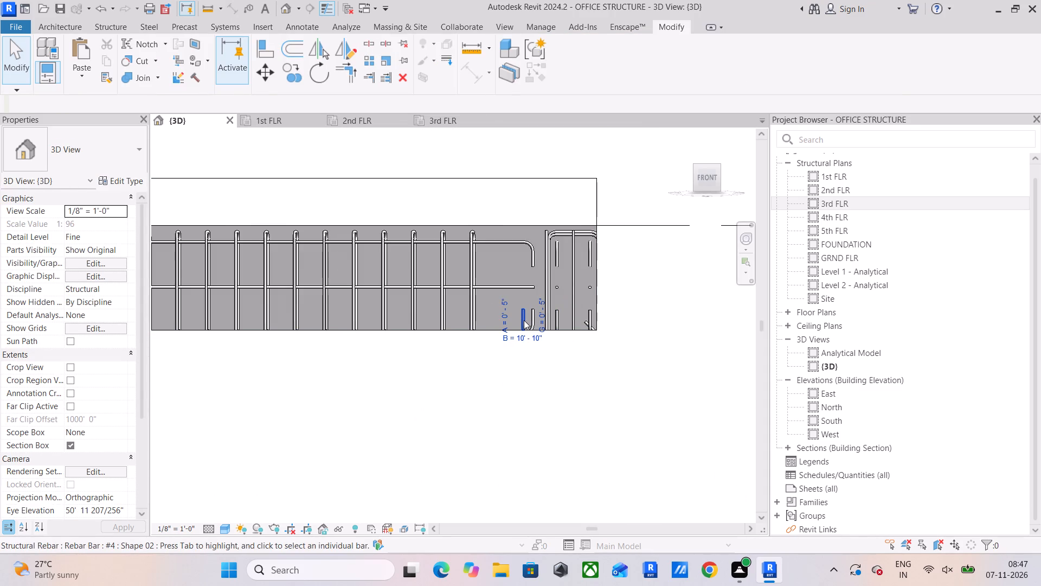
pyautogui.scroll(4, 523, 320)
pyautogui.press('Delete')
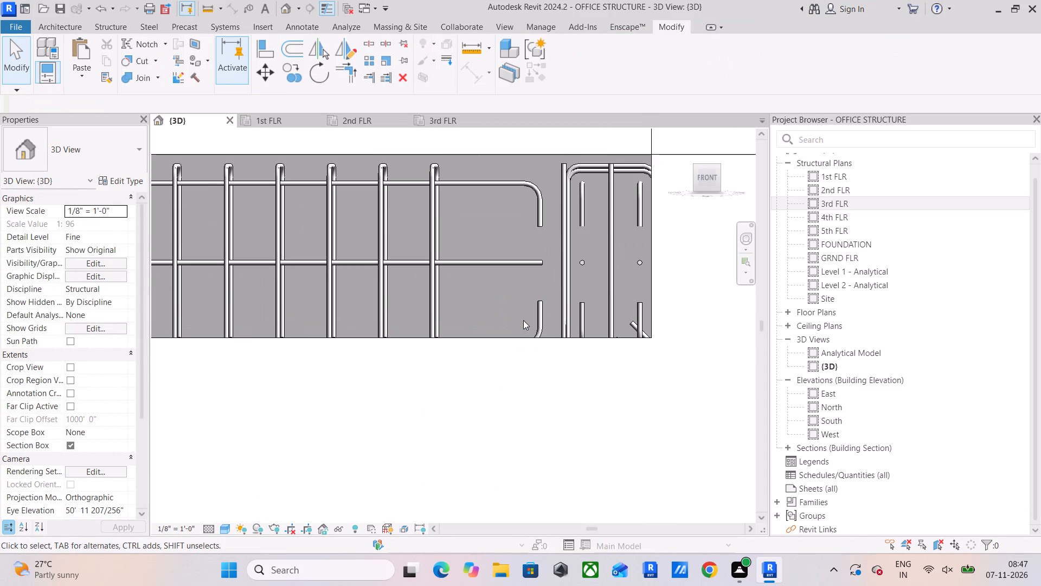
# Show the related warnings for all elements in the view and delete the inner corner stirrup highlighted as outside its host.
pyautogui.scroll(-6, 523, 320)
pyautogui.scroll(-4, 356, 204)
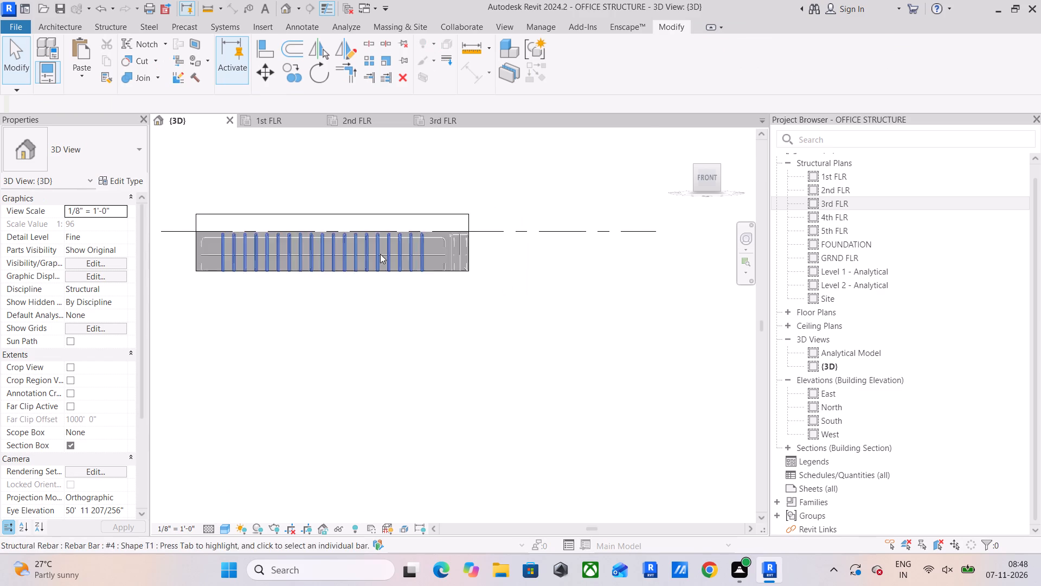
pyautogui.scroll(-4, 380, 254)
pyautogui.moveTo(387, 269); pyautogui.dragTo(428, 337, button='middle')
pyautogui.scroll(1, 428, 337)
pyautogui.moveTo(268, 233); pyautogui.dragTo(604, 458)
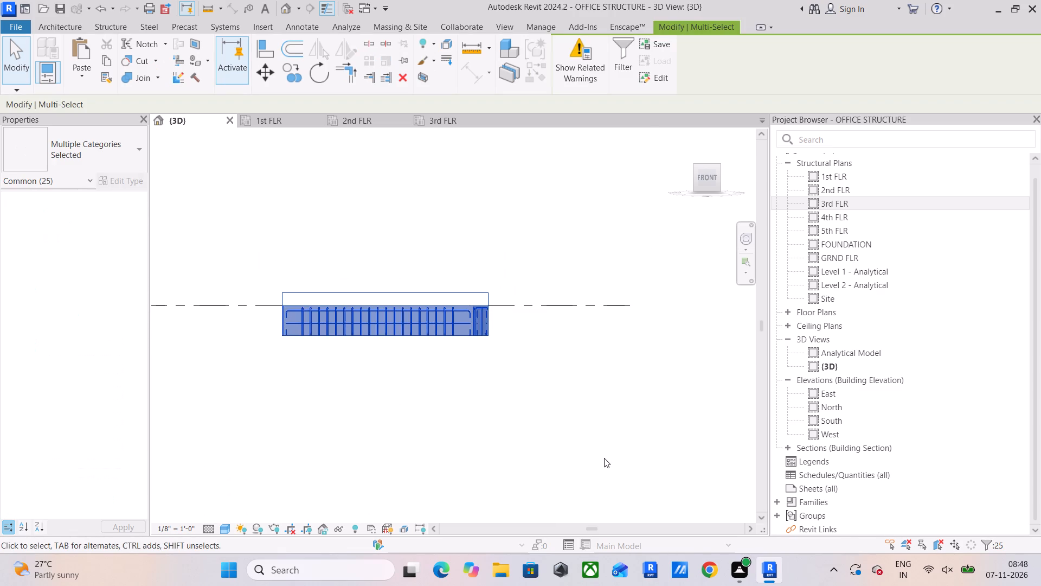
pyautogui.click(590, 60)
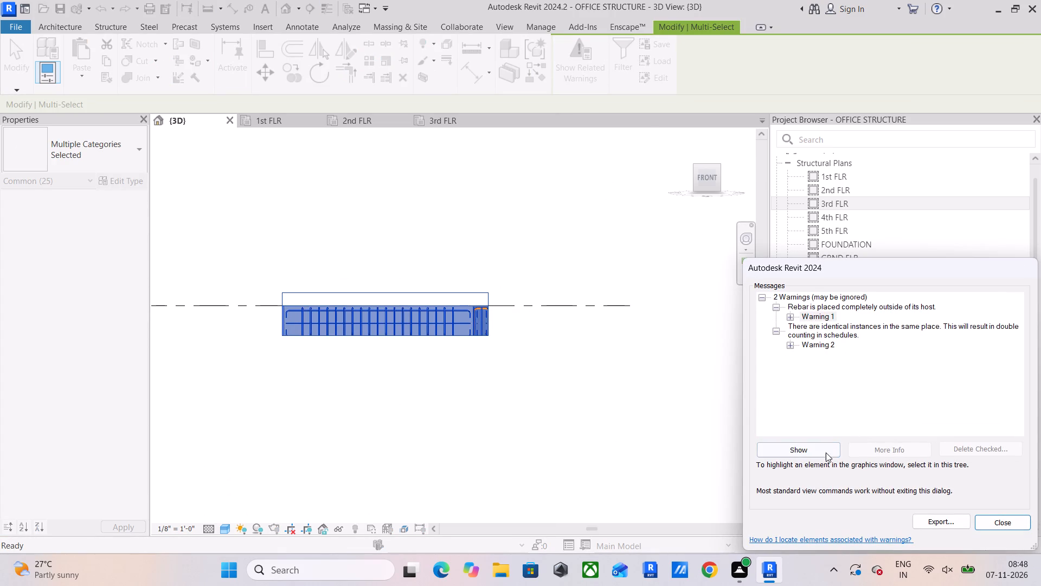
pyautogui.click(808, 448)
pyautogui.scroll(4, 373, 222)
pyautogui.scroll(3, 510, 253)
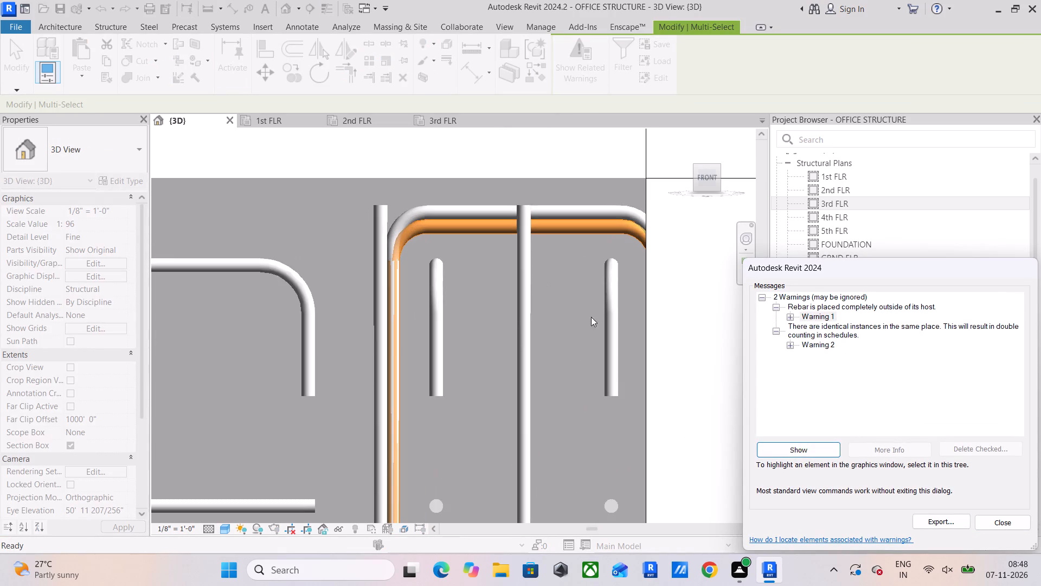
pyautogui.click(989, 520)
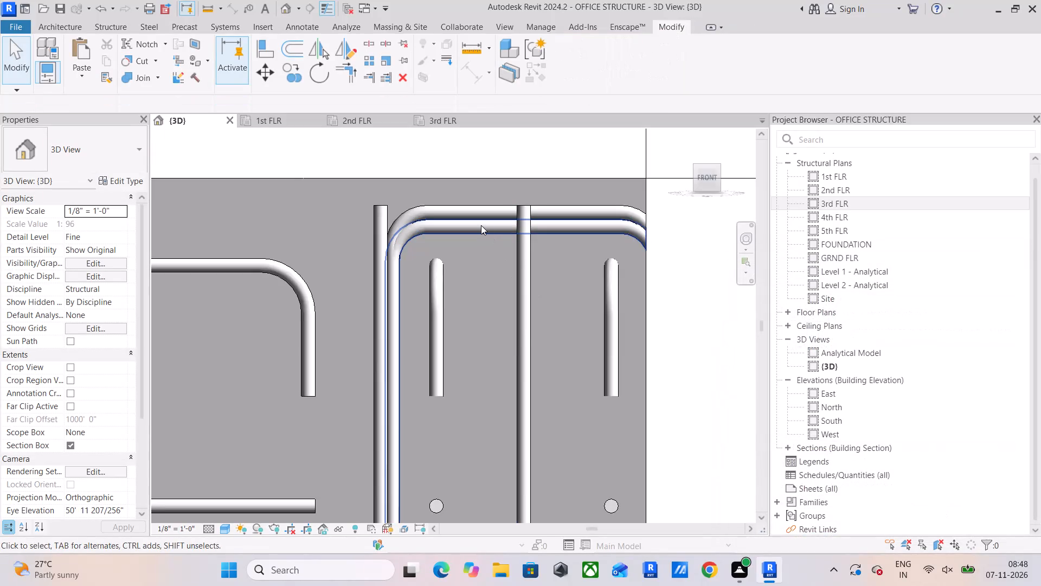
pyautogui.click(481, 225)
pyautogui.press('Delete')
# Show the related warnings for all elements in the section box again and delete the duplicated north-south 12 x 24 beam instance.
pyautogui.scroll(-4, 489, 257)
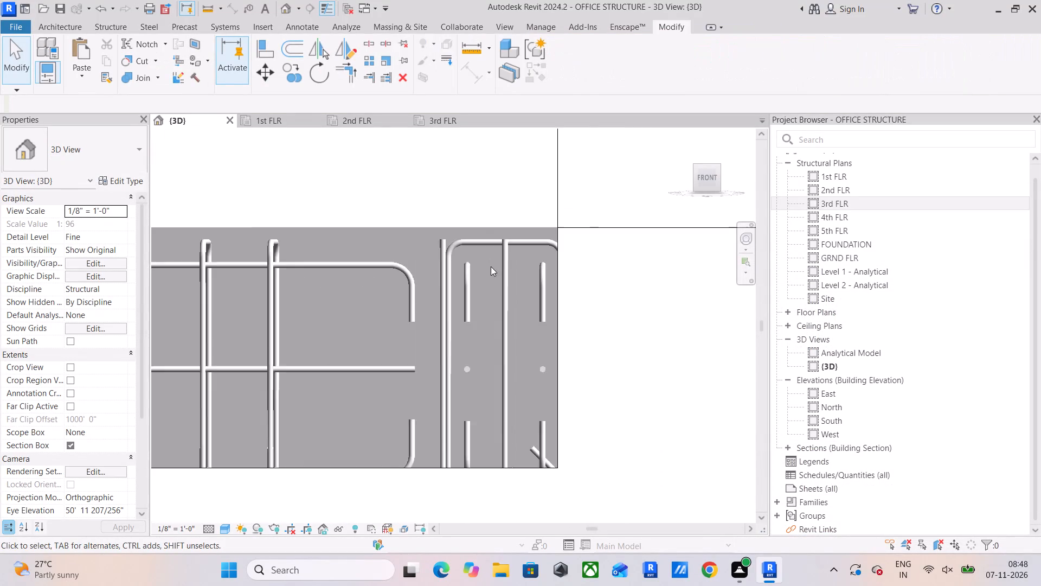
pyautogui.scroll(-6, 491, 266)
pyautogui.keyDown('shift'); pyautogui.moveTo(519, 312); pyautogui.dragTo(364, 431, button='middle'); pyautogui.keyUp('shift')
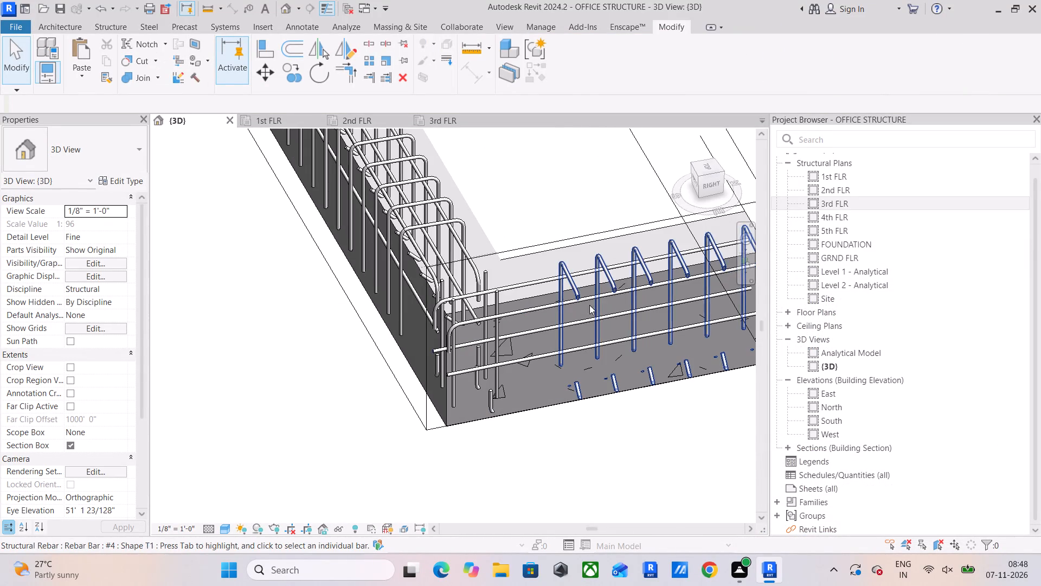
pyautogui.click(577, 288)
pyautogui.scroll(-7, 584, 272)
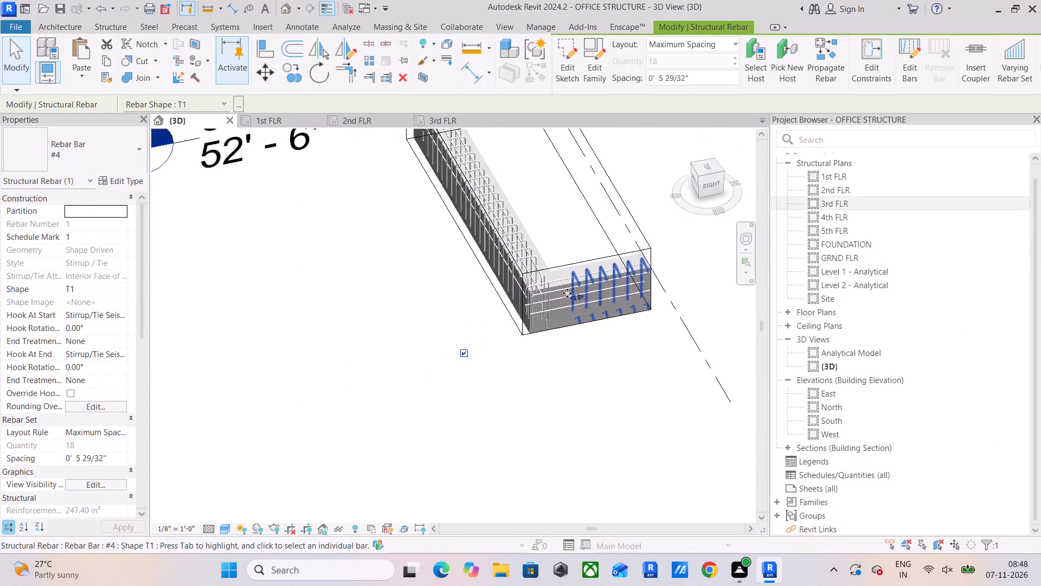
pyautogui.scroll(-3, 567, 293)
pyautogui.moveTo(556, 333); pyautogui.dragTo(577, 421, button='middle')
pyautogui.moveTo(447, 147); pyautogui.dragTo(724, 485)
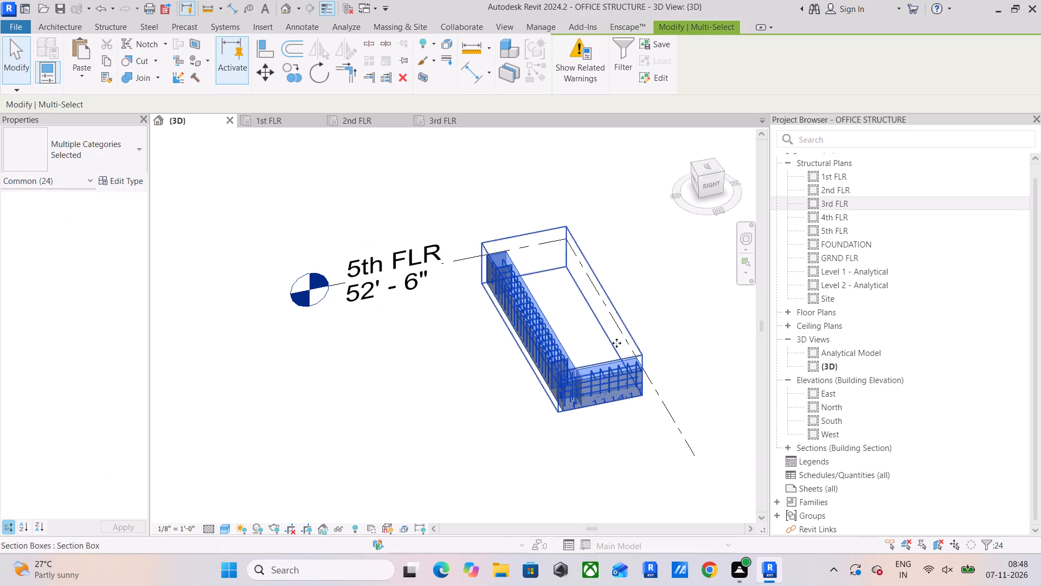
pyautogui.click(596, 57)
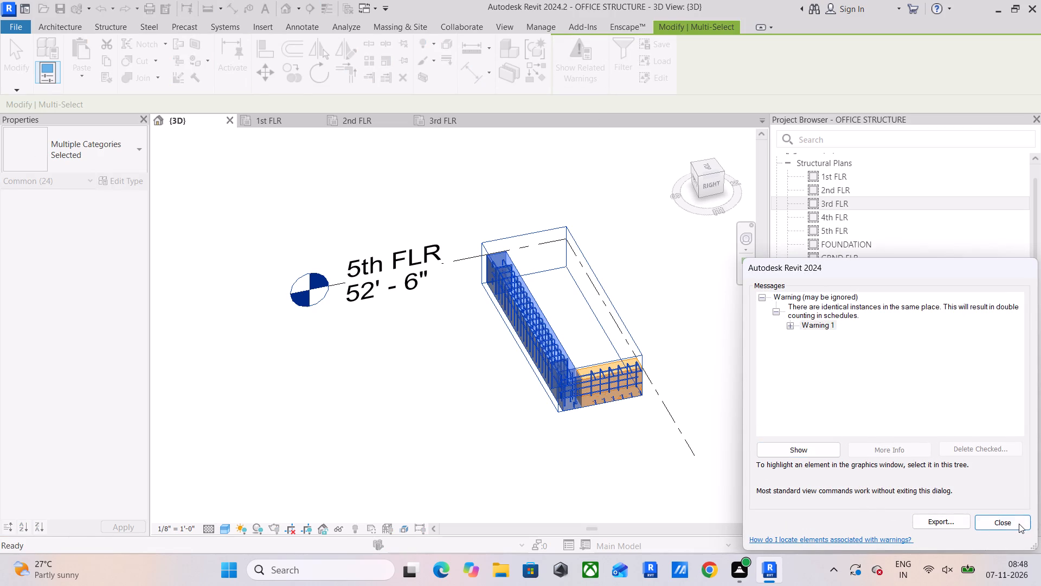
pyautogui.moveTo(1018, 524); pyautogui.dragTo(1013, 521)
pyautogui.scroll(4, 614, 349)
pyautogui.scroll(4, 576, 396)
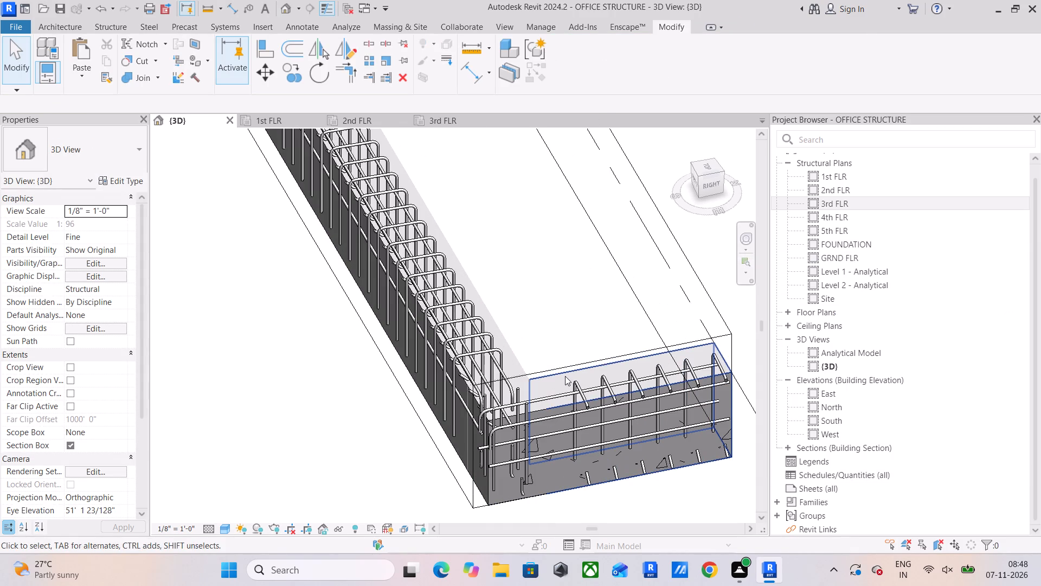
pyautogui.click(565, 375)
pyautogui.press('Delete')
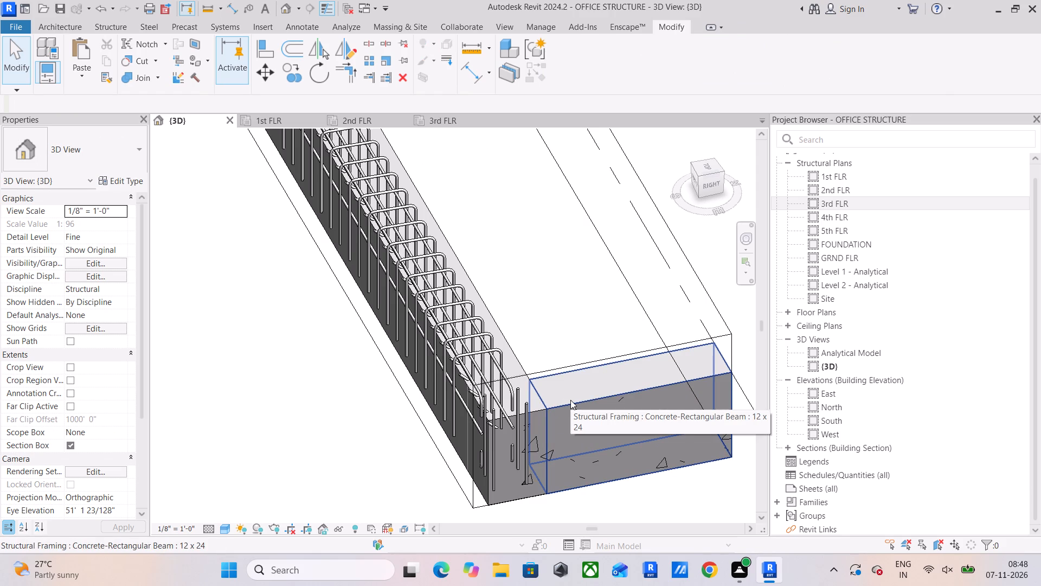
# Undo the last deletion of the duplicated north-south 12 x 24 beam instance.
pyautogui.hotkey('ctrl', 'z')
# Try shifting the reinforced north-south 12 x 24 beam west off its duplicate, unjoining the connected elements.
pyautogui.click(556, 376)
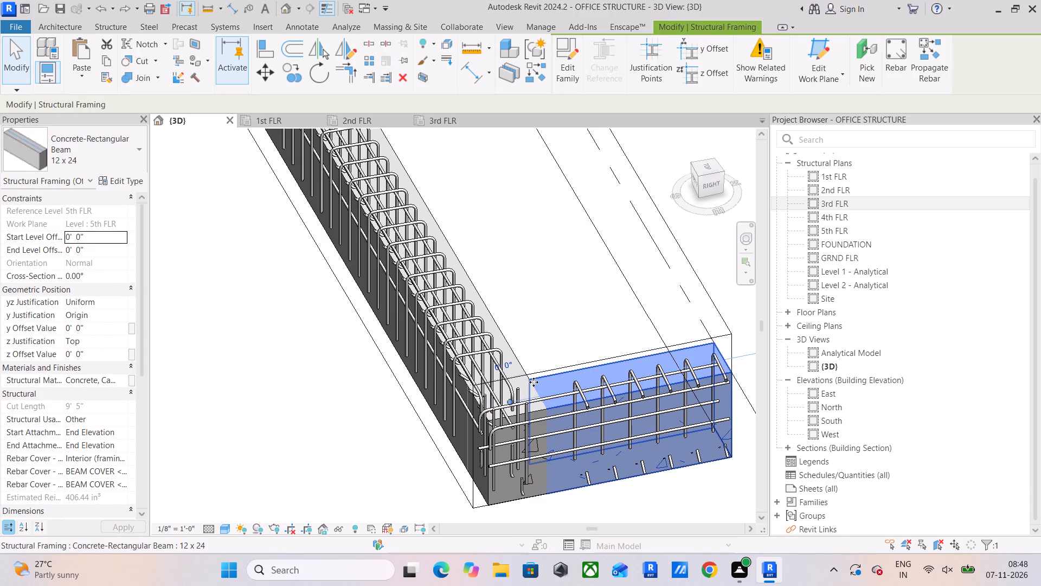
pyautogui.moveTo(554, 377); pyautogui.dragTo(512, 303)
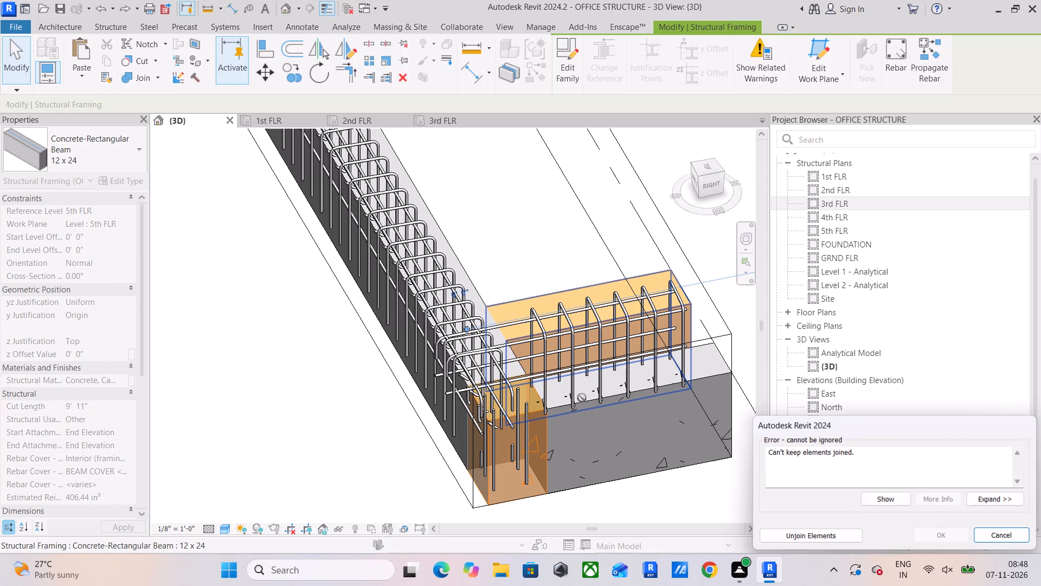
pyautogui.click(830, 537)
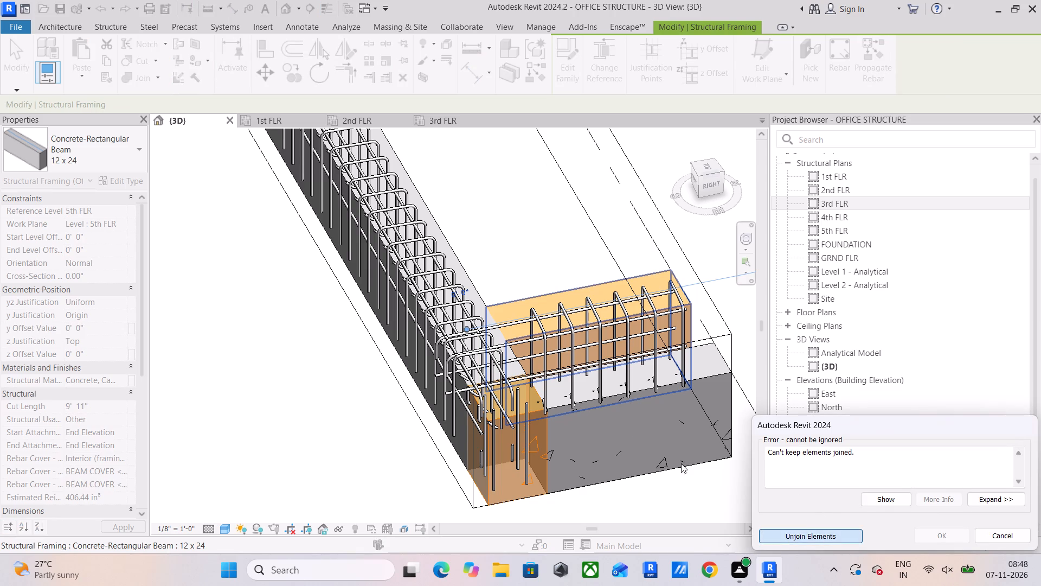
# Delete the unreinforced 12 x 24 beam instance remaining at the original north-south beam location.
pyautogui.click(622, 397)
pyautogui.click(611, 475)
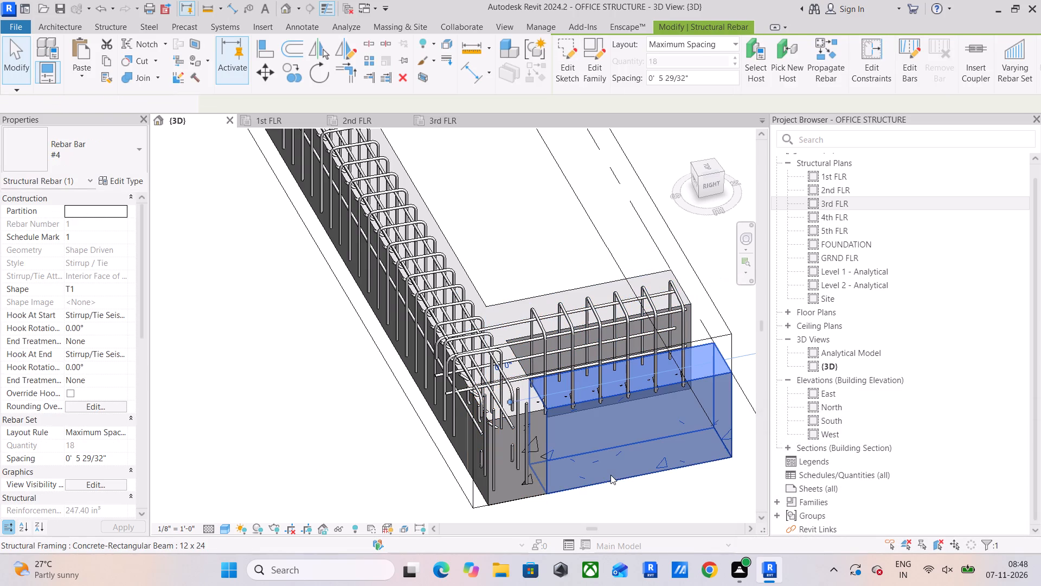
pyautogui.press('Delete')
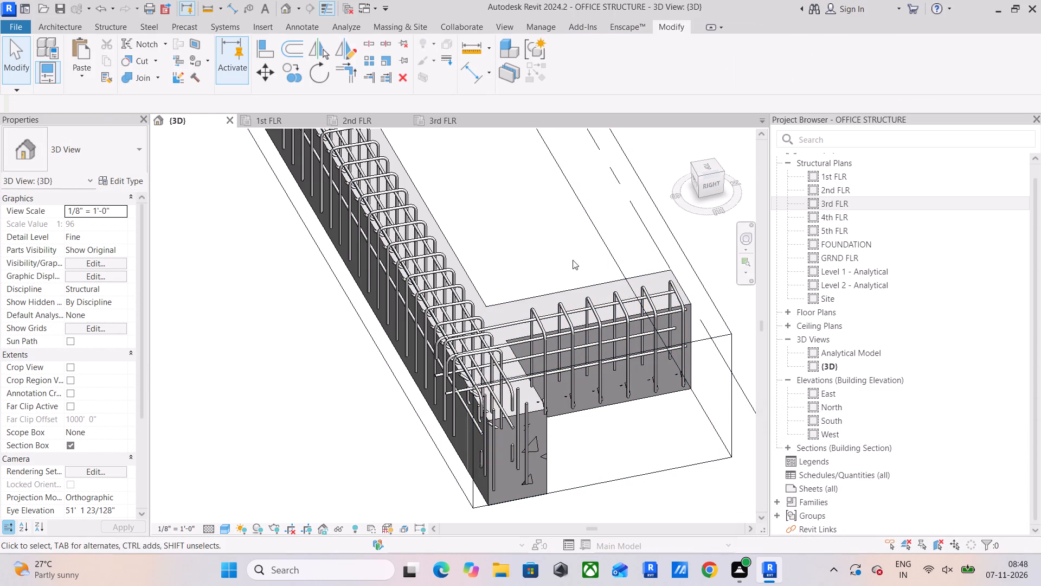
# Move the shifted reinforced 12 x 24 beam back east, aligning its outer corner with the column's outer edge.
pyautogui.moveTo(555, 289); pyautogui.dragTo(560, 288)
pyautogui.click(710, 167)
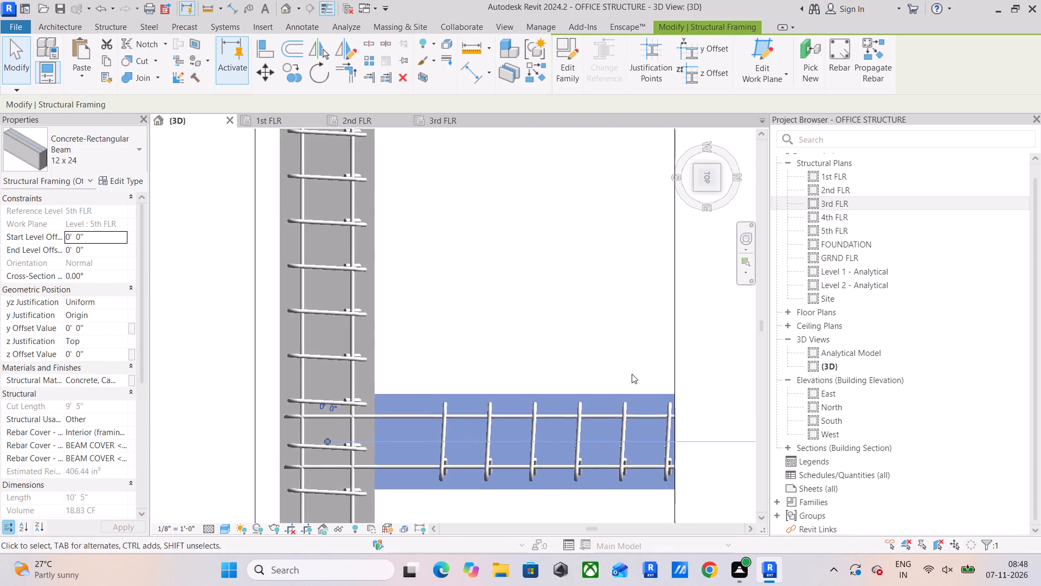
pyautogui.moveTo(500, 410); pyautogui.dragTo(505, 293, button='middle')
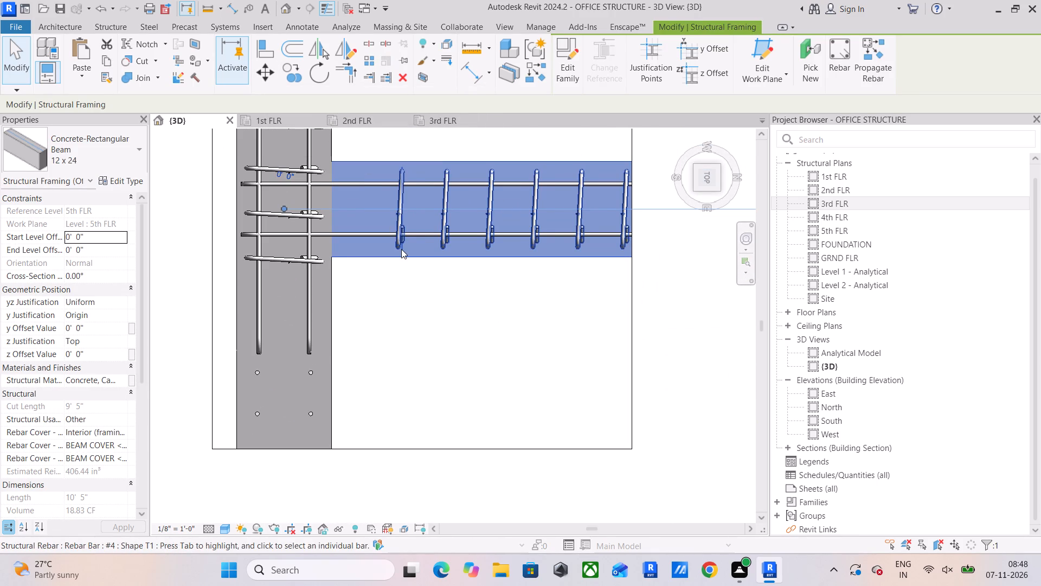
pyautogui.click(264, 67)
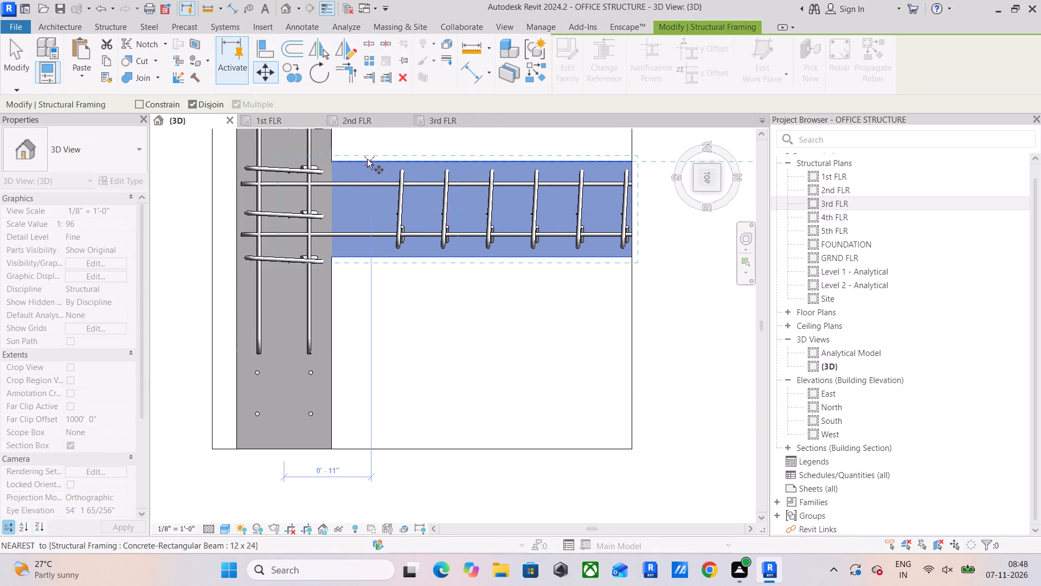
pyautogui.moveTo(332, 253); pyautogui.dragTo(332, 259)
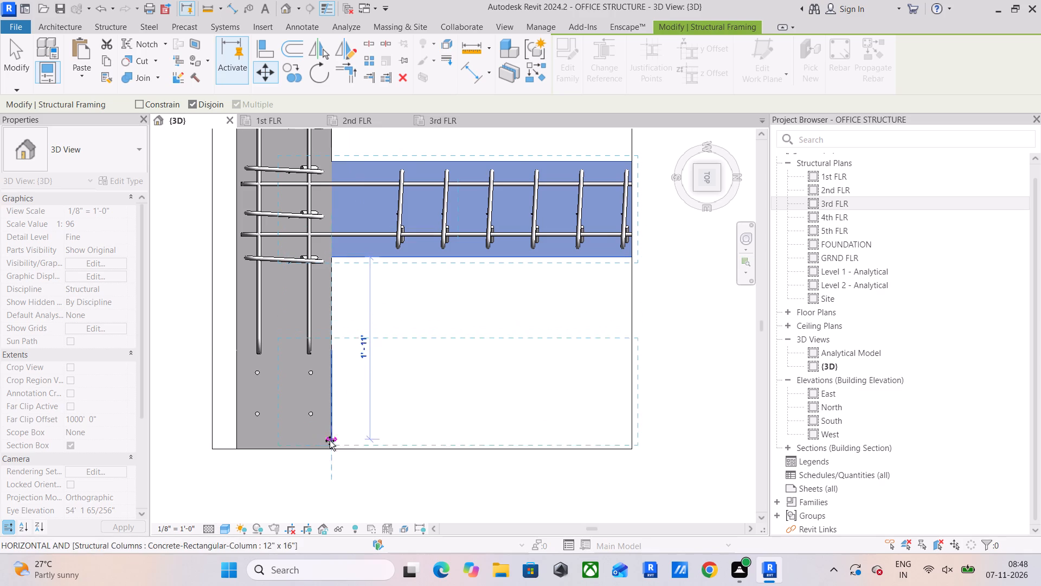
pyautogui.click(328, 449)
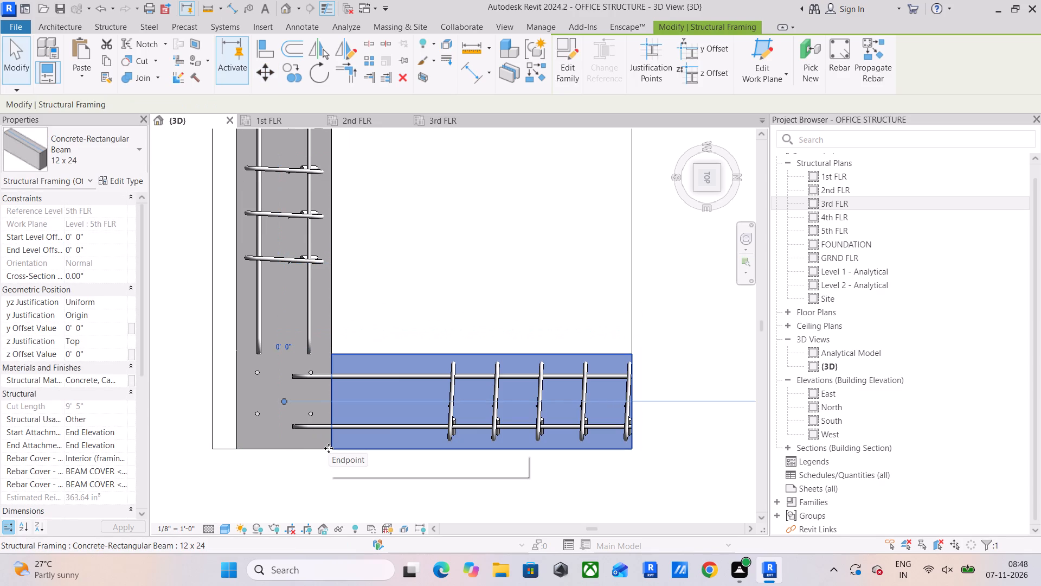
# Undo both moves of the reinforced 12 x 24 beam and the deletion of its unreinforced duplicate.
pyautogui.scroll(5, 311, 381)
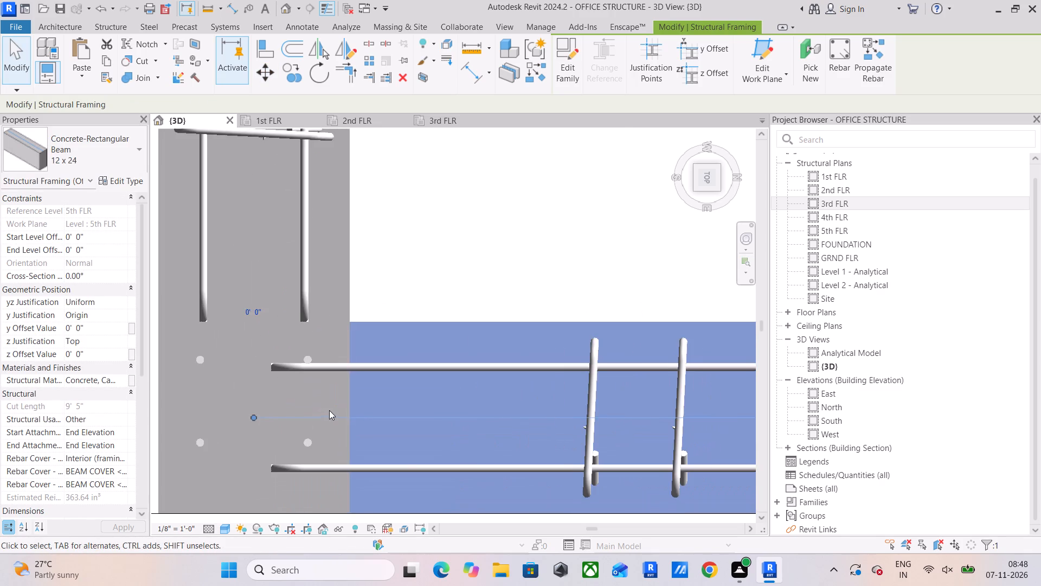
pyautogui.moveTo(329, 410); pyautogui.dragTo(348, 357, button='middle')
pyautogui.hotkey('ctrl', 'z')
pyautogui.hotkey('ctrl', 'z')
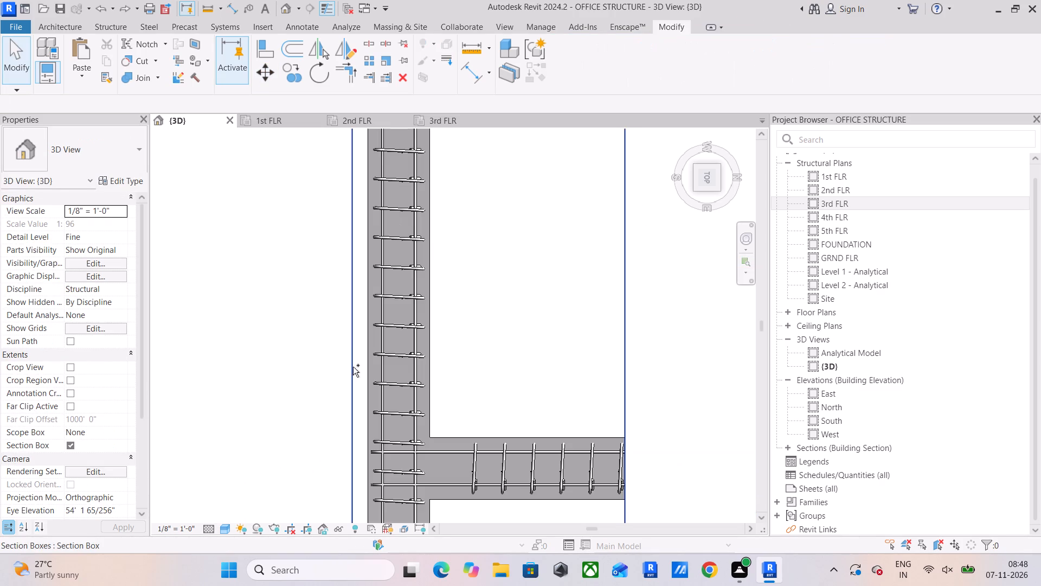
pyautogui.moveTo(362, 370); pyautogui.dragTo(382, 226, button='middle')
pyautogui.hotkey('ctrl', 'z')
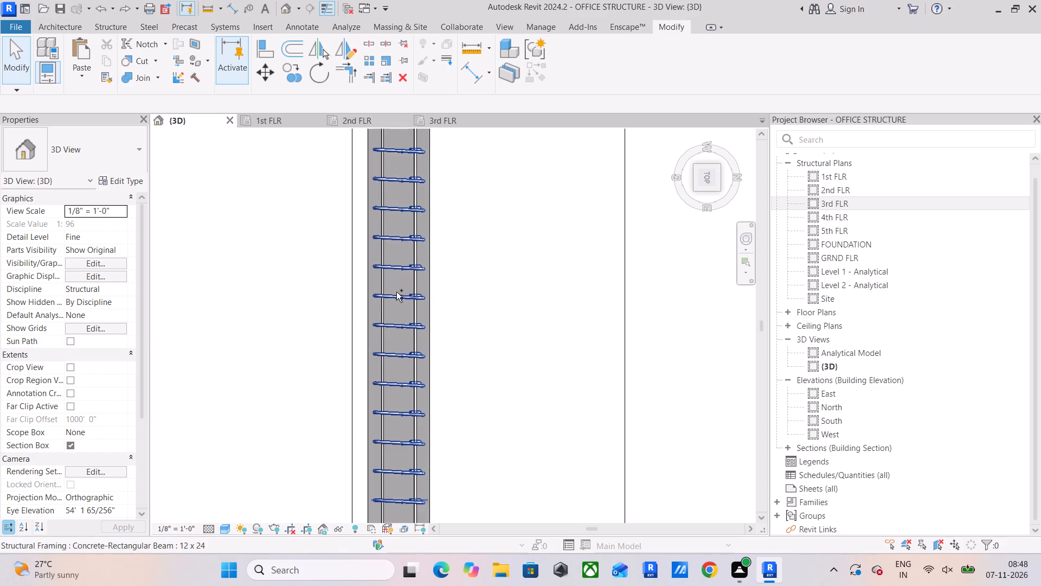
# Temporarily hide the unreinforced north-south 12 x 24 beam, delete the overlapping reinforced duplicate, and restore the hidden beam.
pyautogui.scroll(-4, 465, 347)
pyautogui.moveTo(465, 347); pyautogui.dragTo(478, 183, button='middle')
pyautogui.scroll(4, 519, 322)
pyautogui.click(568, 301)
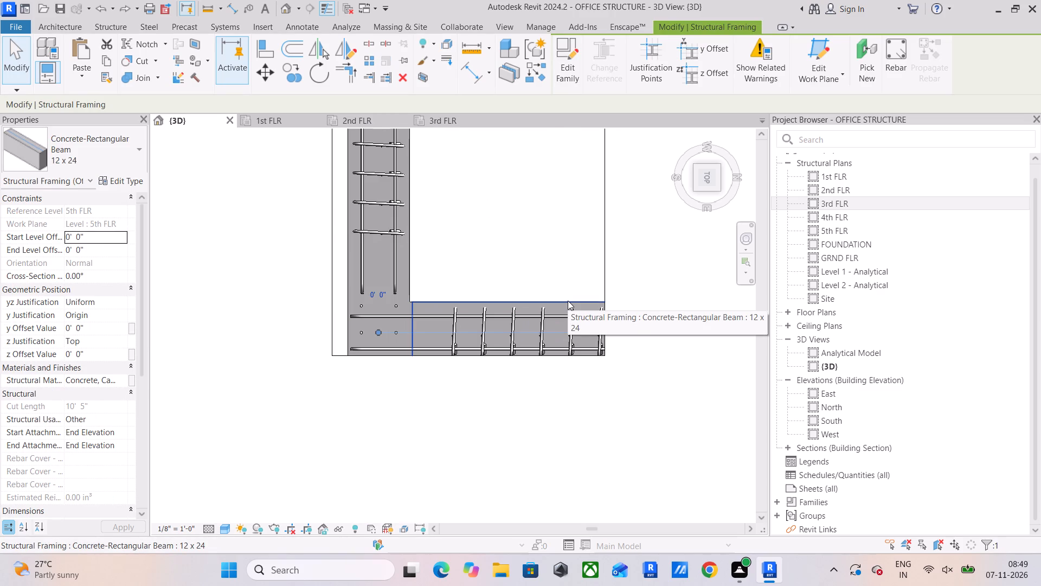
pyautogui.write('hh')
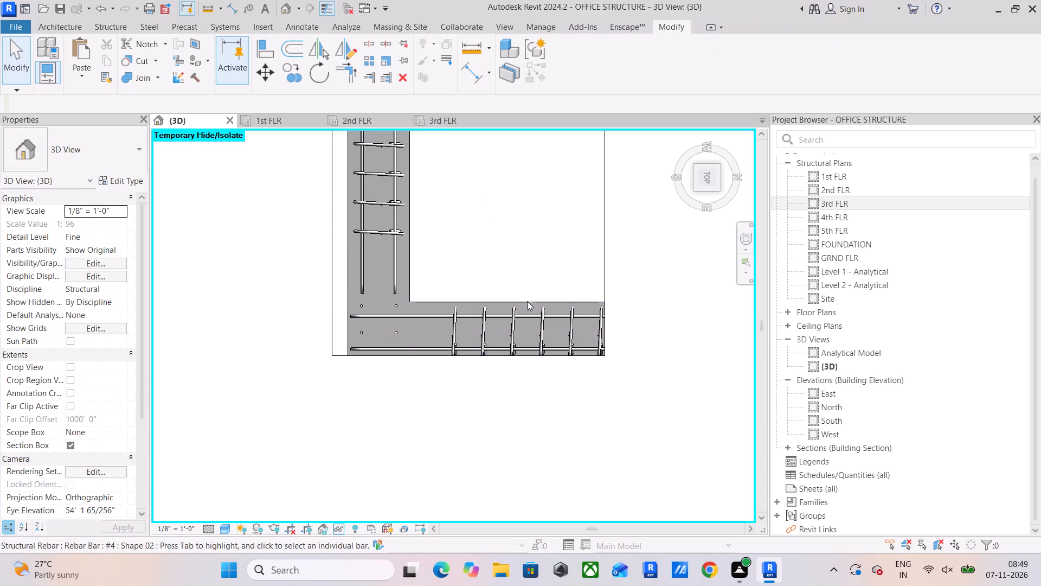
pyautogui.click(527, 301)
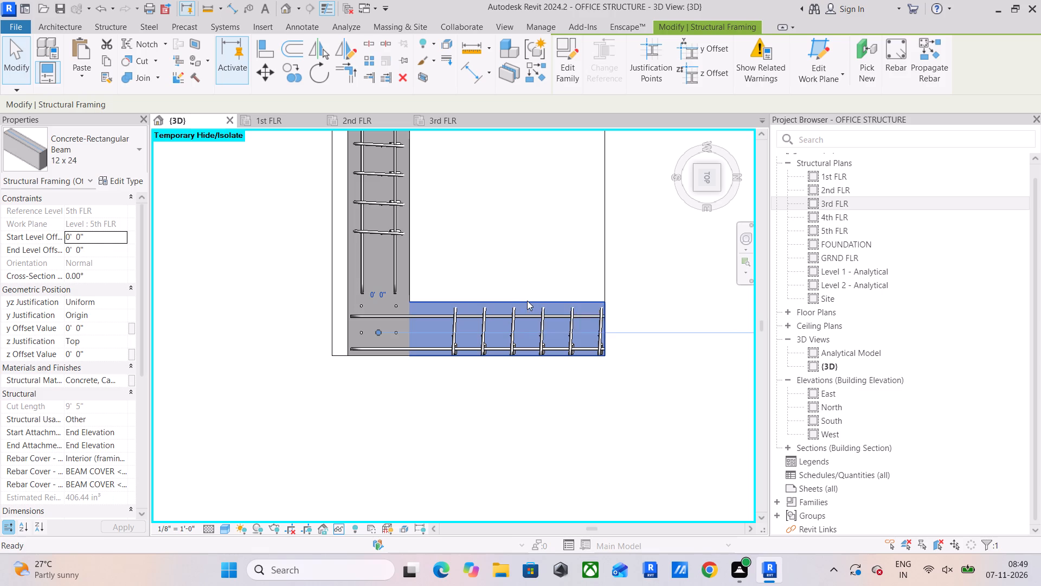
pyautogui.press('Delete')
pyautogui.write('hr')
# Examine the corner joint between the reinforced east-west beam and the unreinforced north-south beam.
pyautogui.scroll(-3, 466, 319)
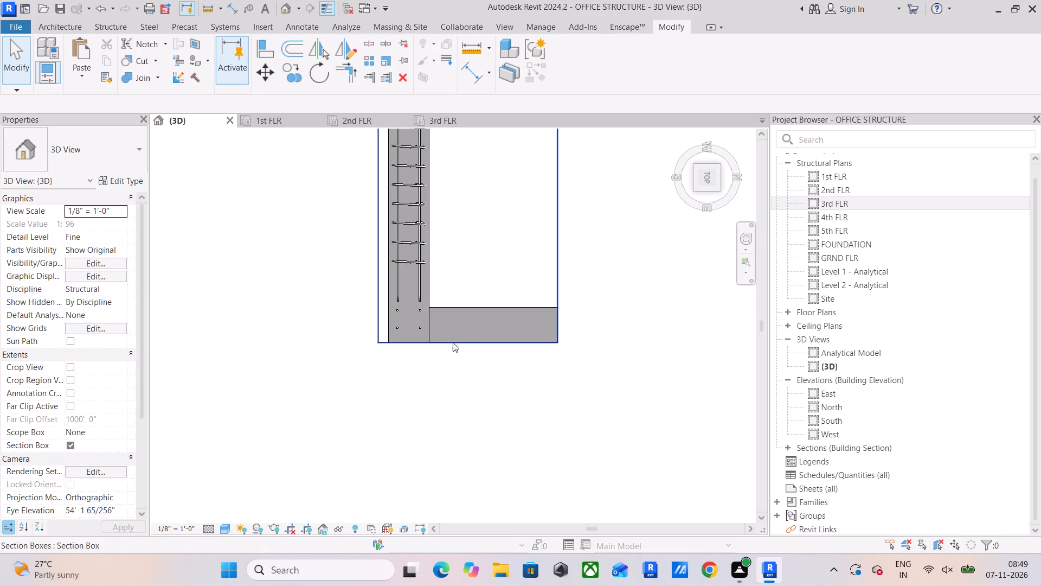
pyautogui.keyDown('shift'); pyautogui.moveTo(453, 344); pyautogui.dragTo(469, 122, button='middle'); pyautogui.keyUp('shift')
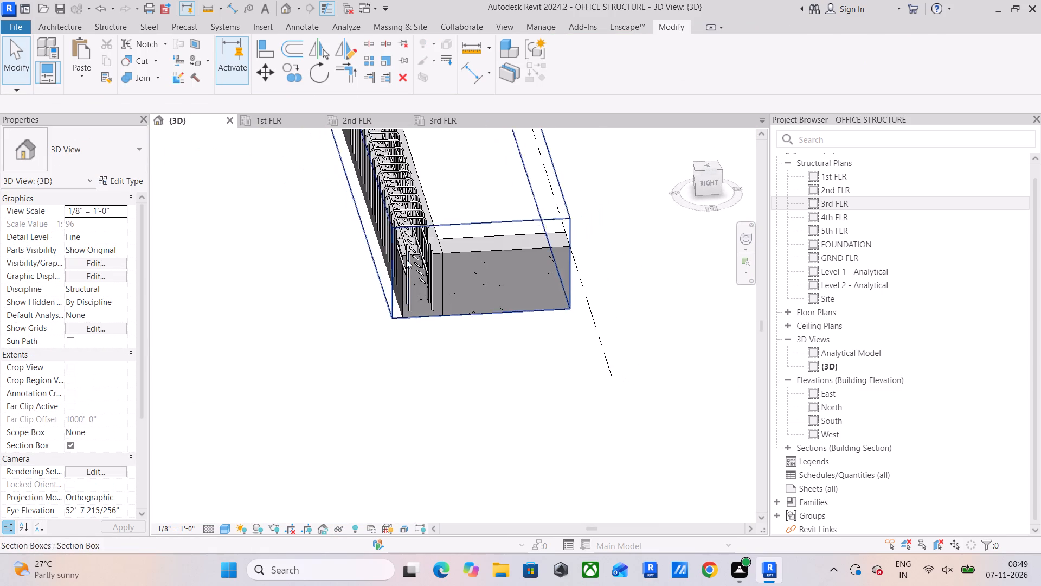
pyautogui.scroll(4, 401, 273)
pyautogui.keyDown('shift'); pyautogui.moveTo(413, 304); pyautogui.dragTo(548, 297, button='middle'); pyautogui.keyUp('shift')
pyautogui.keyDown('shift'); pyautogui.scroll(1, 542, 250); pyautogui.keyUp('shift')
pyautogui.scroll(-2, 565, 288)
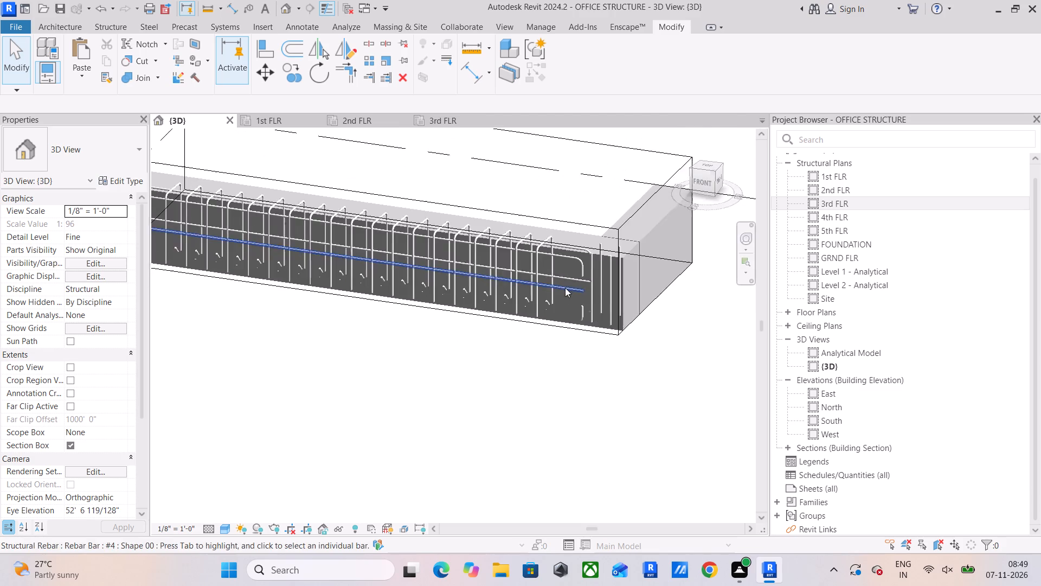
pyautogui.scroll(-4, 565, 288)
pyautogui.moveTo(551, 334); pyautogui.dragTo(465, 448, button='middle')
pyautogui.keyDown('shift'); pyautogui.moveTo(529, 399); pyautogui.dragTo(388, 413, button='middle'); pyautogui.keyUp('shift')
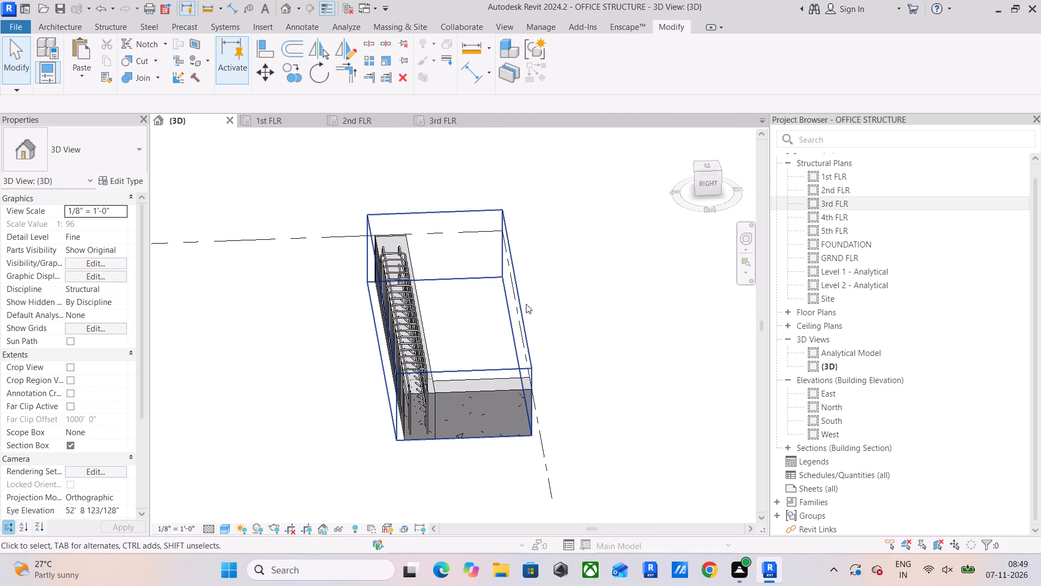
# Extend the section box north past the next east-west beam to include part of the adjoining reinforced bay.
pyautogui.click(524, 307)
pyautogui.moveTo(523, 320); pyautogui.dragTo(728, 319)
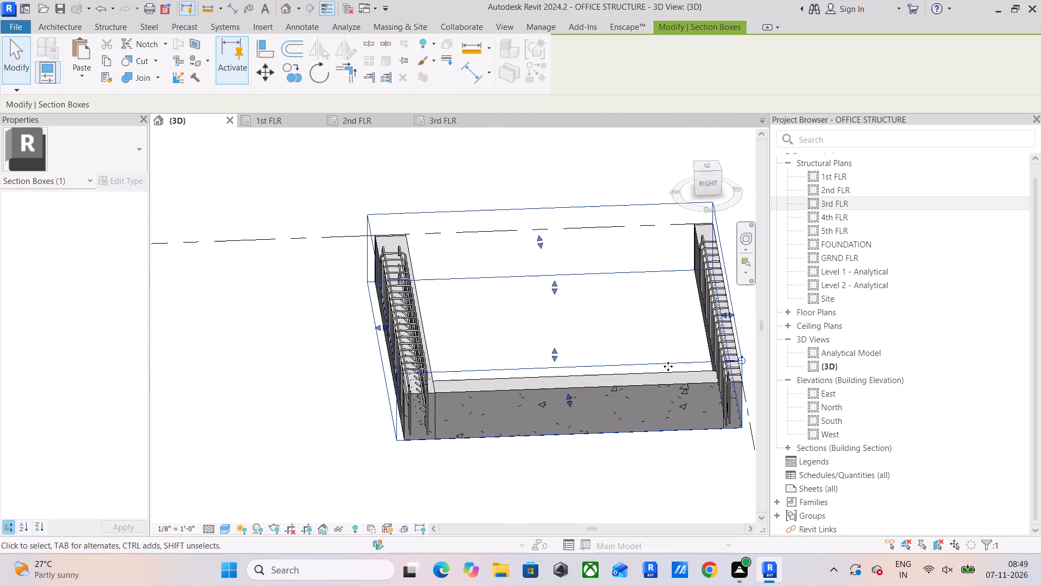
pyautogui.moveTo(612, 389); pyautogui.dragTo(471, 381, button='middle')
pyautogui.moveTo(590, 306); pyautogui.dragTo(696, 305)
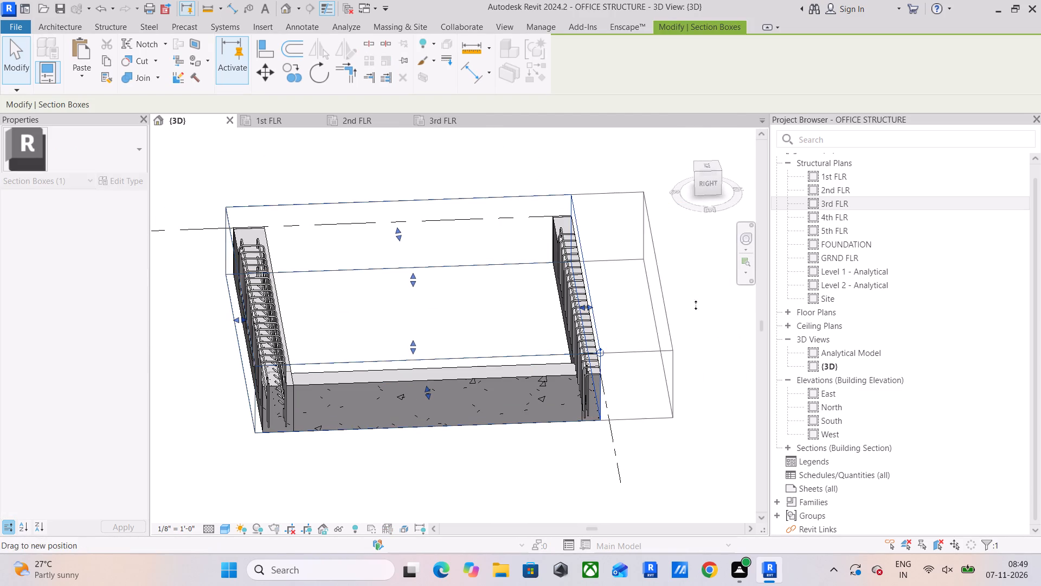
pyautogui.moveTo(696, 305); pyautogui.dragTo(743, 305)
pyautogui.moveTo(635, 397); pyautogui.dragTo(502, 500, button='middle')
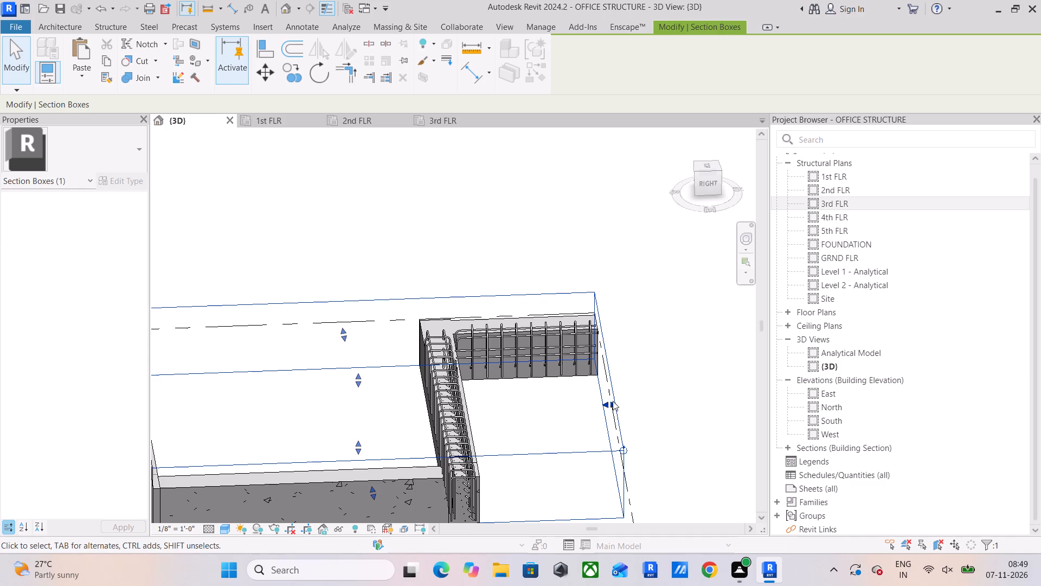
pyautogui.moveTo(613, 402); pyautogui.dragTo(715, 390)
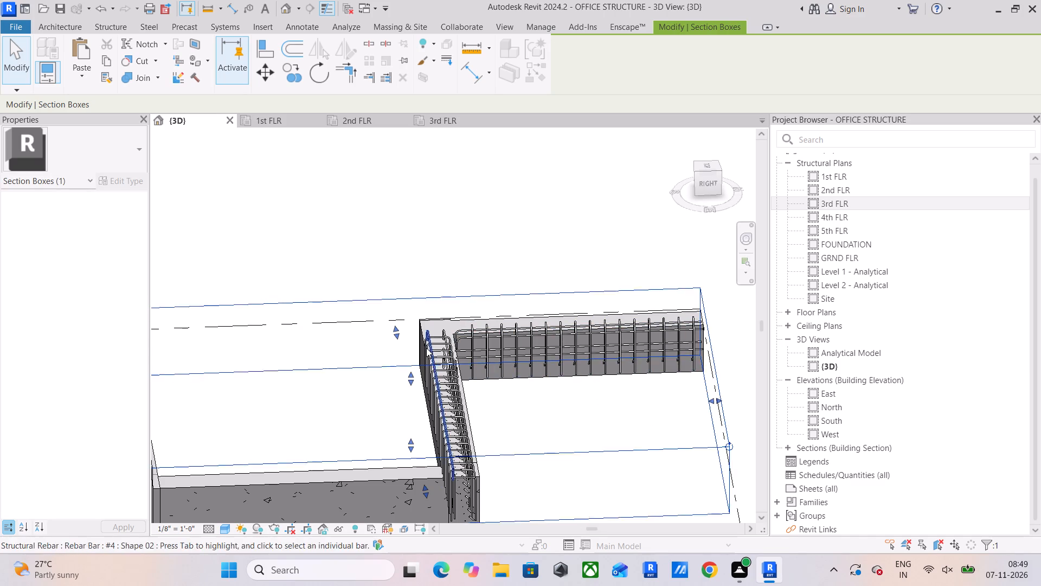
pyautogui.moveTo(409, 377); pyautogui.dragTo(515, 292, button='middle')
pyautogui.press('Escape')
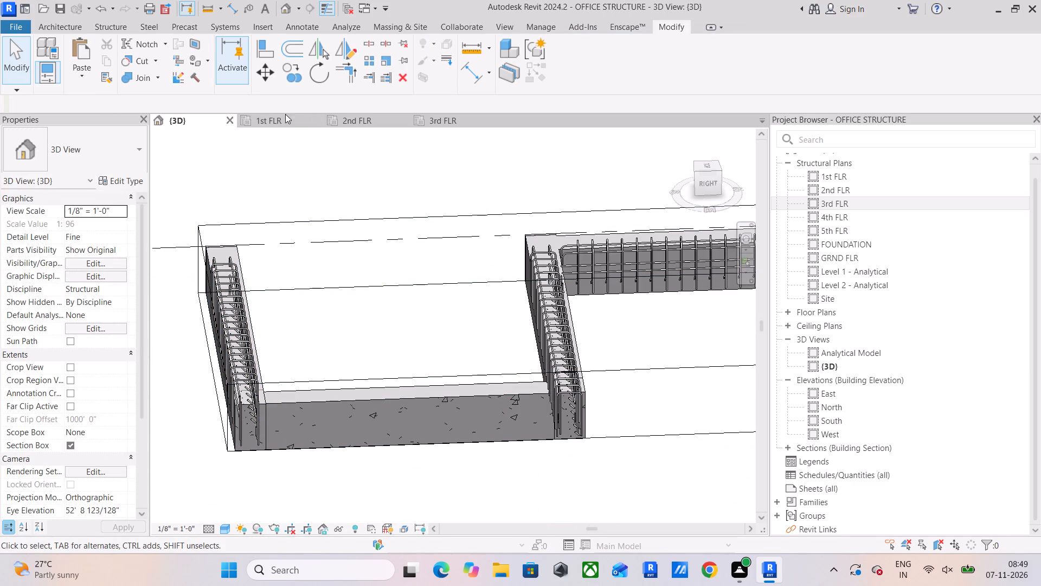
# Examine the 5th FLR beam rebar and the beam joints inside the enlarged section box from several sides.
pyautogui.scroll(-5, 269, 283)
pyautogui.keyDown('shift'); pyautogui.moveTo(301, 347); pyautogui.dragTo(349, 347, button='middle'); pyautogui.keyUp('shift')
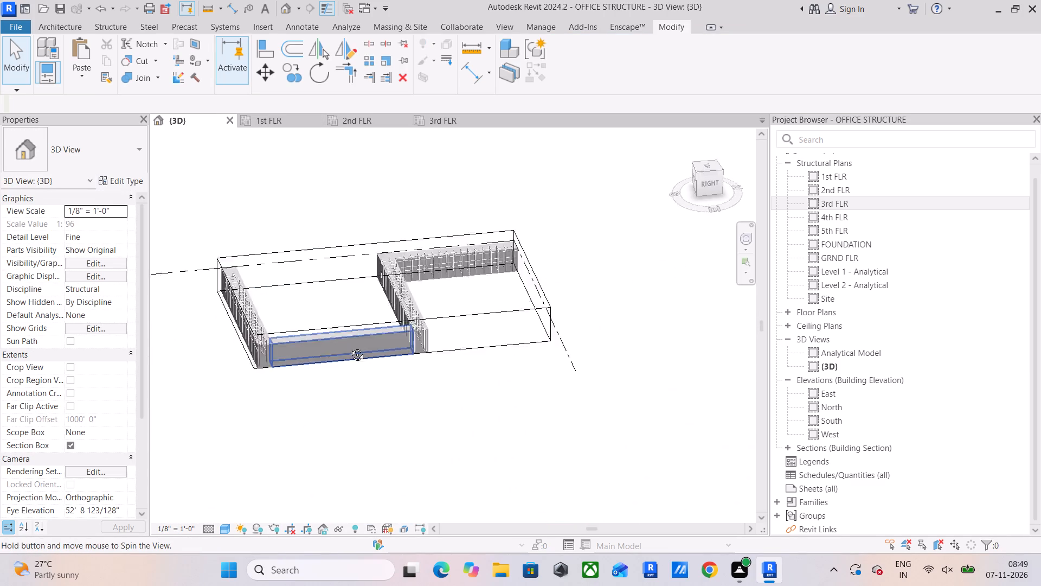
pyautogui.keyDown('shift'); pyautogui.moveTo(349, 347); pyautogui.dragTo(572, 315, button='middle'); pyautogui.keyUp('shift')
pyautogui.moveTo(497, 323); pyautogui.dragTo(640, 294, button='middle')
pyautogui.scroll(2, 258, 278)
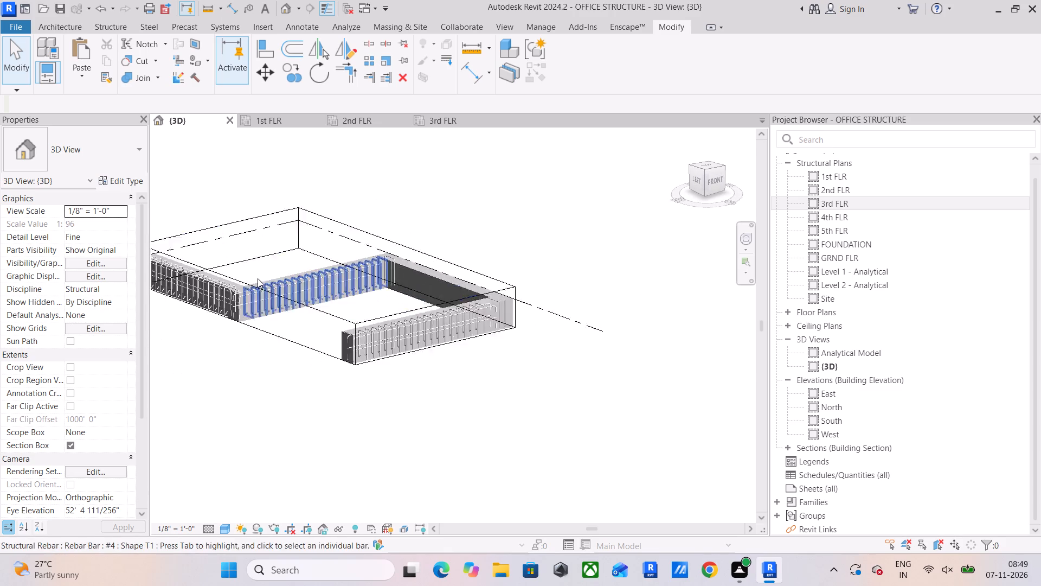
pyautogui.scroll(3, 258, 278)
pyautogui.moveTo(331, 327); pyautogui.dragTo(369, 311, button='middle')
pyautogui.scroll(4, 281, 281)
pyautogui.keyDown('shift'); pyautogui.moveTo(306, 329); pyautogui.dragTo(362, 284, button='middle'); pyautogui.keyUp('shift')
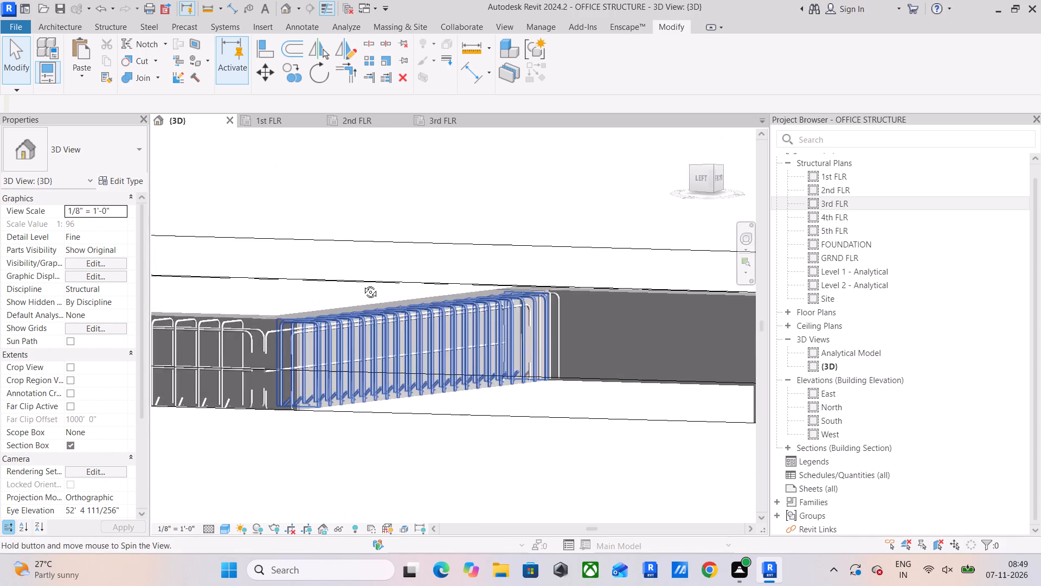
pyautogui.keyDown('shift'); pyautogui.moveTo(362, 284); pyautogui.dragTo(365, 289, button='middle'); pyautogui.keyUp('shift')
pyautogui.keyDown('shift'); pyautogui.moveTo(344, 347); pyautogui.dragTo(362, 348, button='middle'); pyautogui.keyUp('shift')
pyautogui.scroll(5, 349, 388)
pyautogui.keyDown('shift'); pyautogui.moveTo(345, 386); pyautogui.dragTo(354, 383, button='middle'); pyautogui.keyUp('shift')
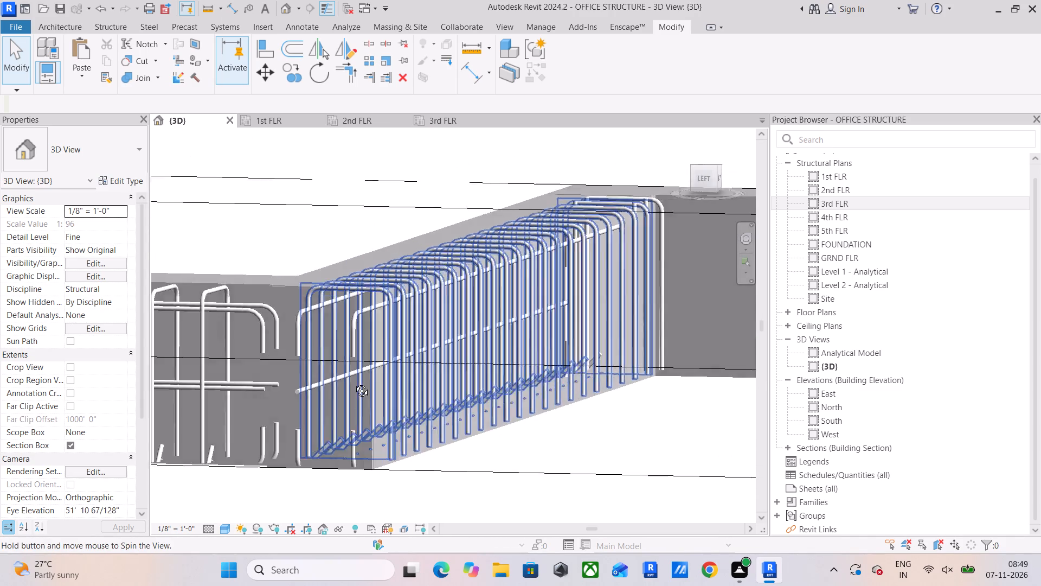
pyautogui.keyDown('shift'); pyautogui.moveTo(354, 383); pyautogui.dragTo(381, 383, button='middle'); pyautogui.keyUp('shift')
pyautogui.moveTo(477, 400); pyautogui.dragTo(441, 411, button='middle')
pyautogui.scroll(-5, 512, 337)
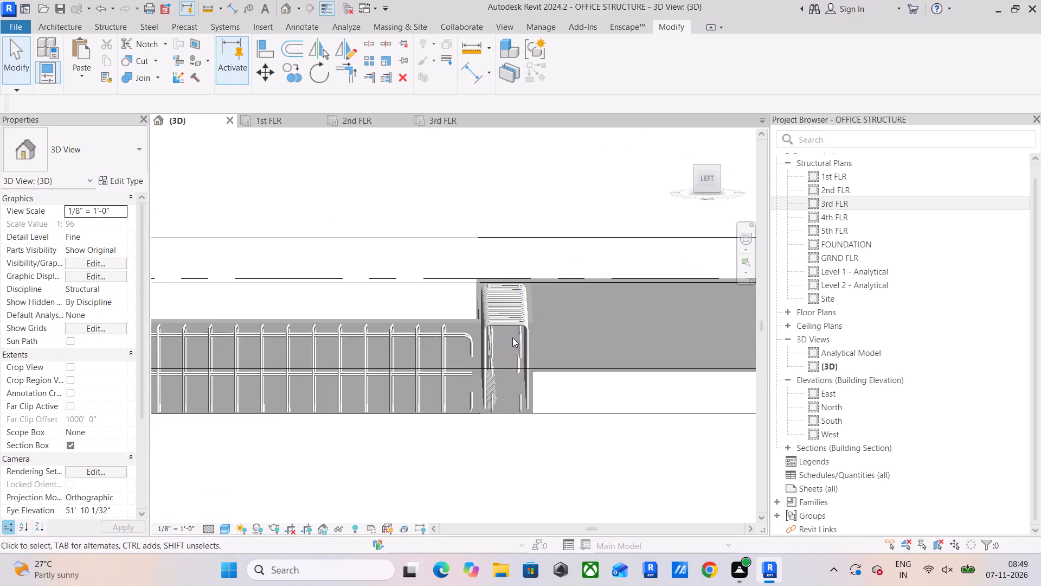
pyautogui.scroll(-5, 430, 429)
pyautogui.keyDown('shift'); pyautogui.moveTo(552, 424); pyautogui.dragTo(543, 437, button='middle'); pyautogui.keyUp('shift')
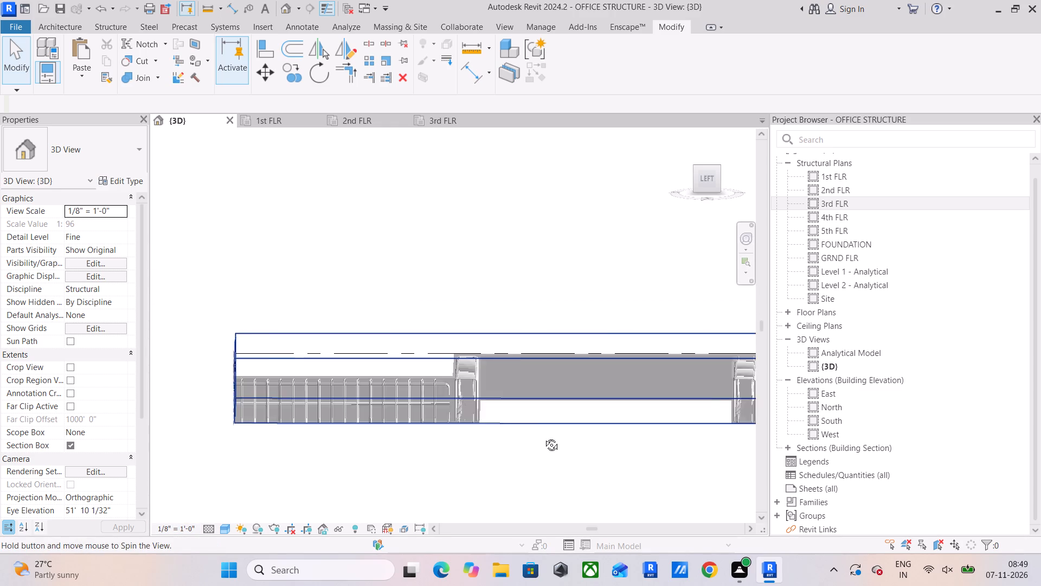
pyautogui.keyDown('shift'); pyautogui.moveTo(543, 437); pyautogui.dragTo(311, 467, button='middle'); pyautogui.keyUp('shift')
pyautogui.scroll(-3, 494, 421)
pyautogui.moveTo(505, 421); pyautogui.dragTo(404, 445, button='middle')
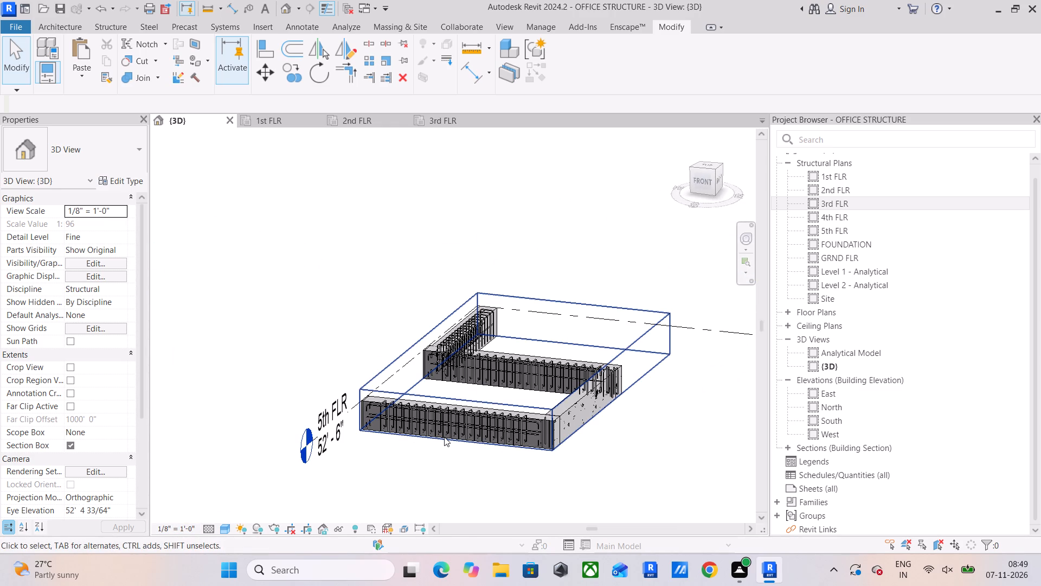
pyautogui.scroll(5, 496, 413)
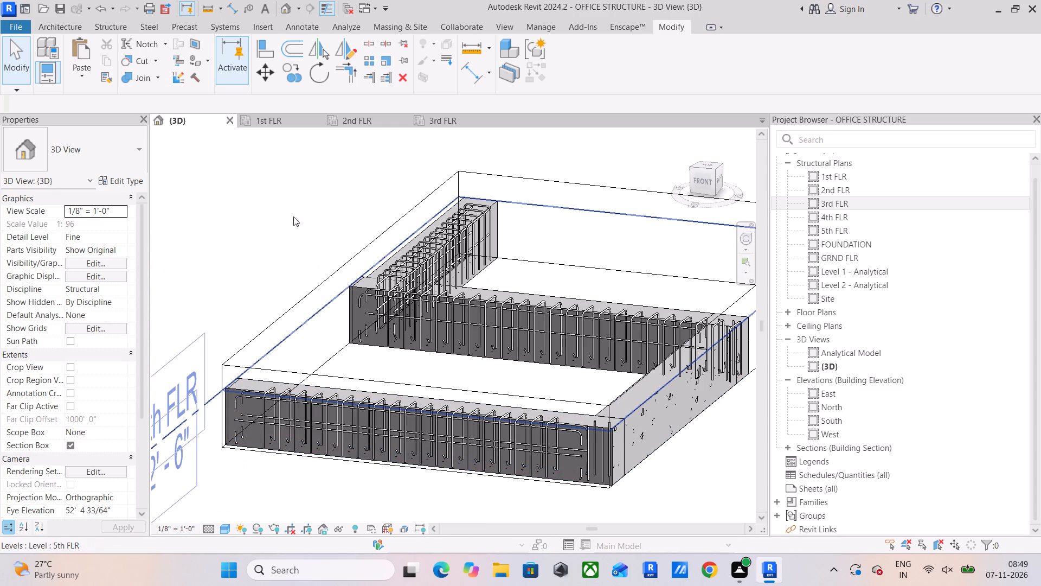
# Extend the bottom of the section box down past the 4th FLR beams.
pyautogui.click(702, 181)
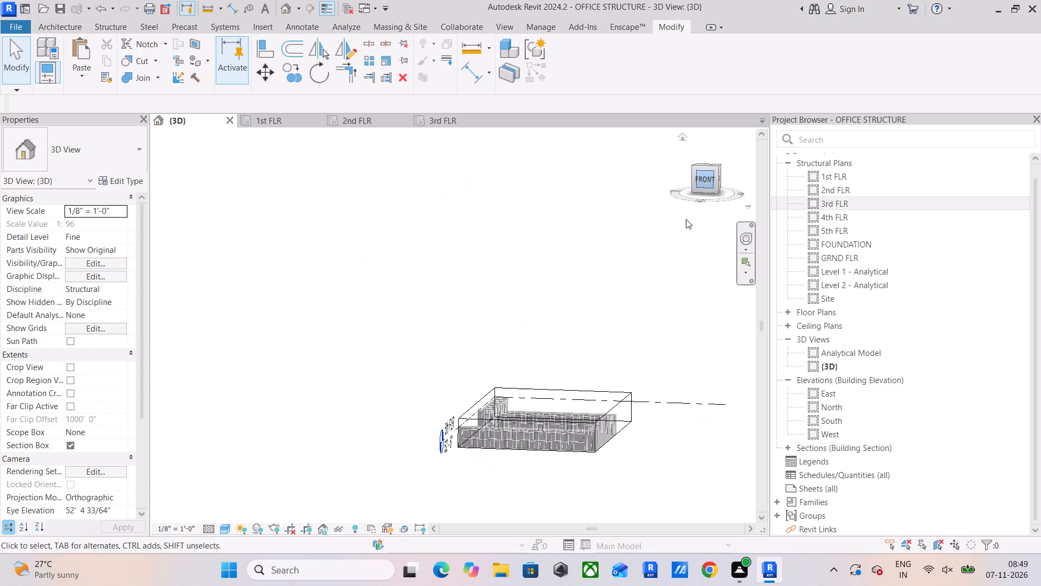
pyautogui.click(439, 316)
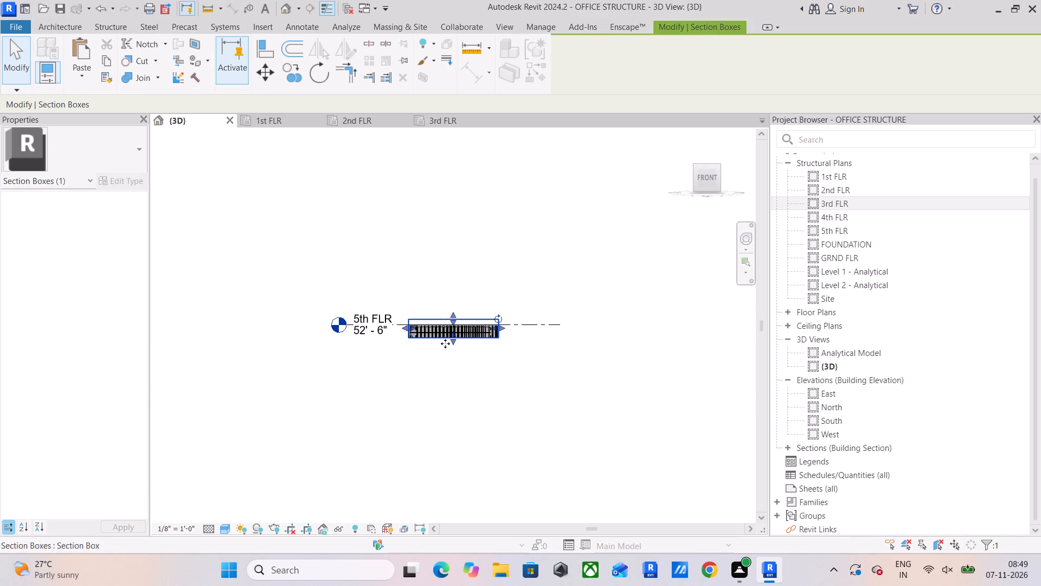
pyautogui.moveTo(452, 340); pyautogui.dragTo(450, 447)
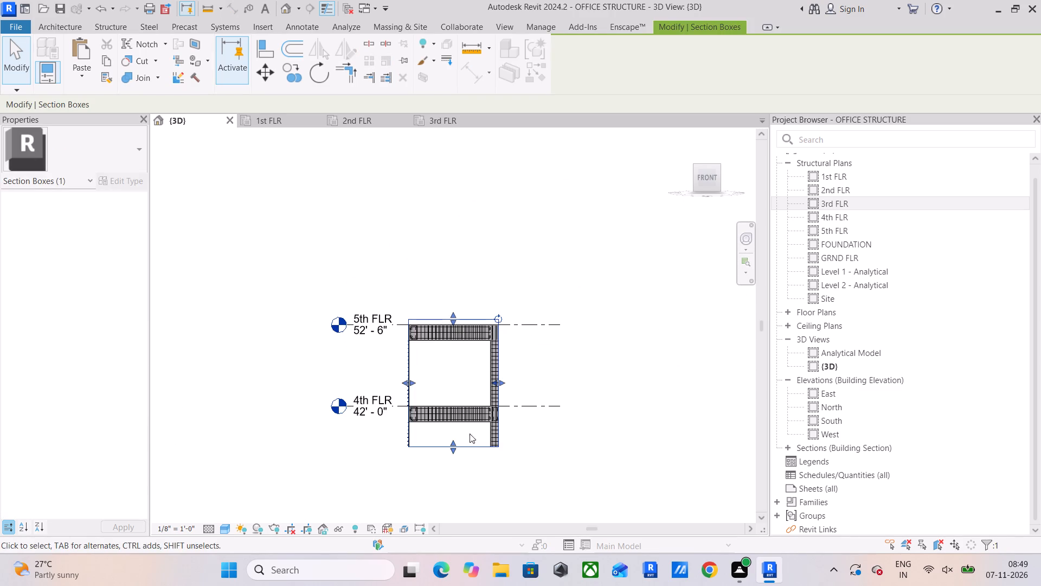
# Copy the #4 stirrups and all longitudinal bars of the 4th FLR north-south beam up into the unreinforced 5th FLR beam above.
pyautogui.scroll(3, 464, 408)
pyautogui.keyDown('shift'); pyautogui.moveTo(553, 417); pyautogui.dragTo(438, 441, button='middle'); pyautogui.keyUp('shift')
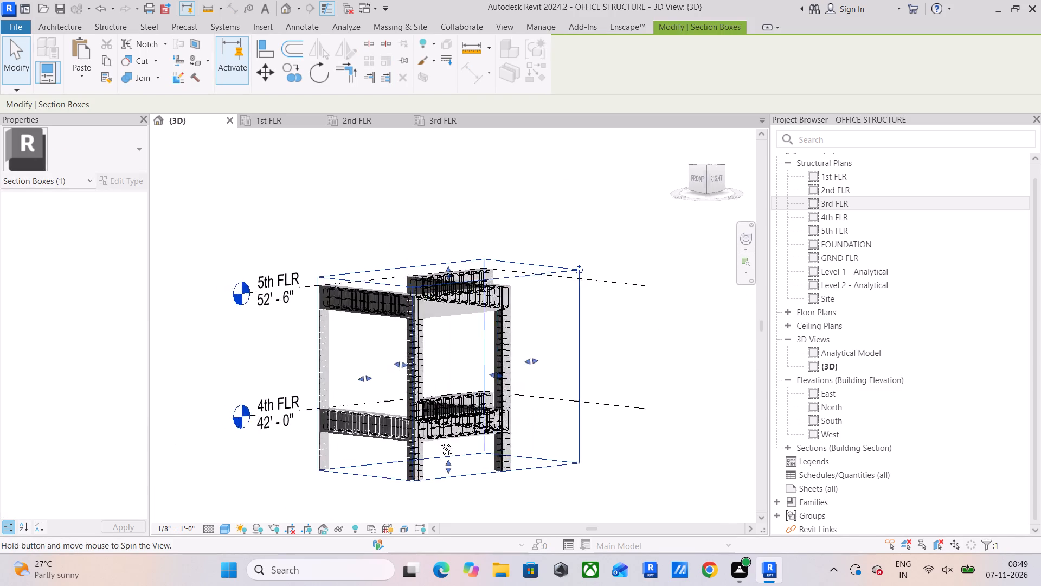
pyautogui.keyDown('shift'); pyautogui.moveTo(438, 441); pyautogui.dragTo(411, 447, button='middle'); pyautogui.keyUp('shift')
pyautogui.scroll(12, 366, 399)
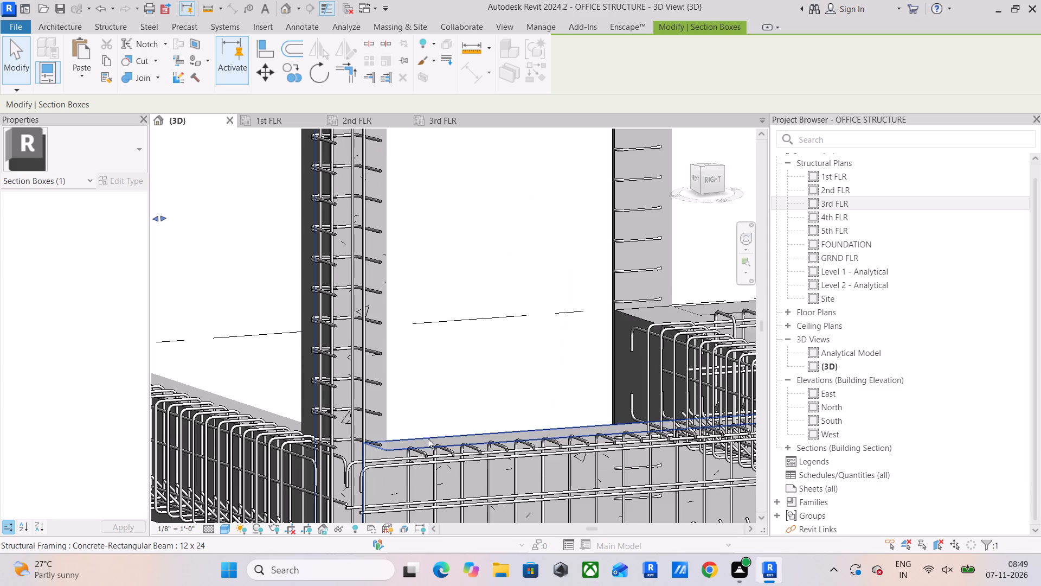
pyautogui.click(422, 457)
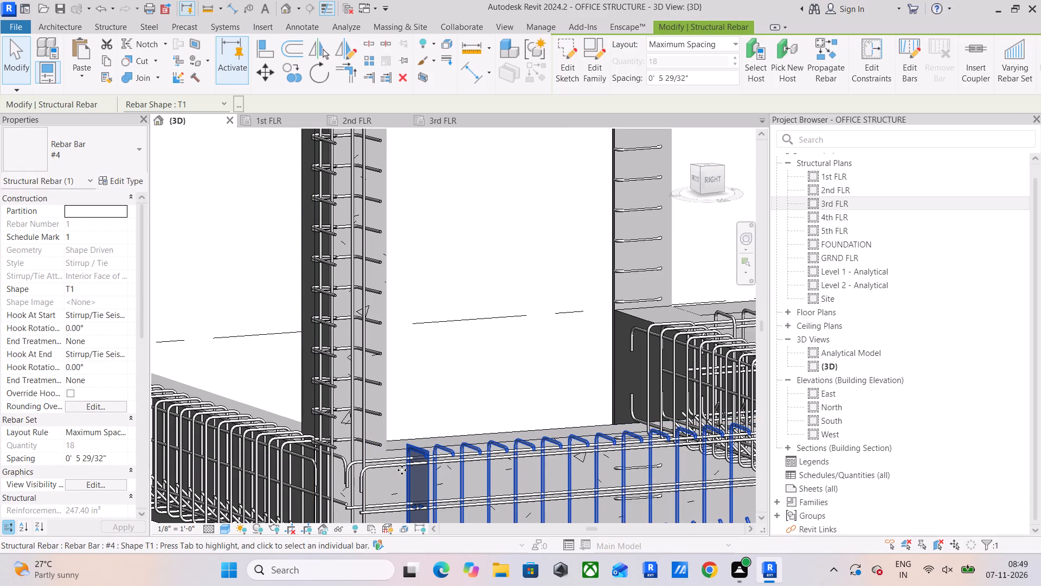
pyautogui.keyDown('ctrl'); pyautogui.click(394, 467); pyautogui.keyUp('ctrl')
pyautogui.keyDown('ctrl'); pyautogui.click(386, 456); pyautogui.keyUp('ctrl')
pyautogui.moveTo(402, 471); pyautogui.dragTo(408, 413, button='middle')
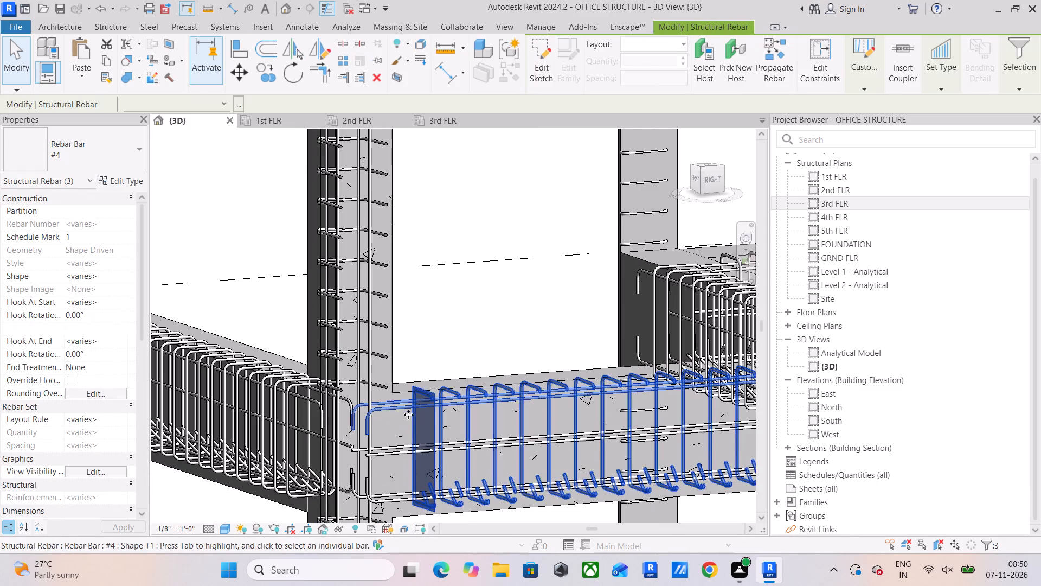
pyautogui.keyDown('ctrl'); pyautogui.click(405, 455); pyautogui.keyUp('ctrl')
pyautogui.keyDown('ctrl'); pyautogui.click(393, 445); pyautogui.keyUp('ctrl')
pyautogui.moveTo(401, 467); pyautogui.dragTo(415, 413, button='middle')
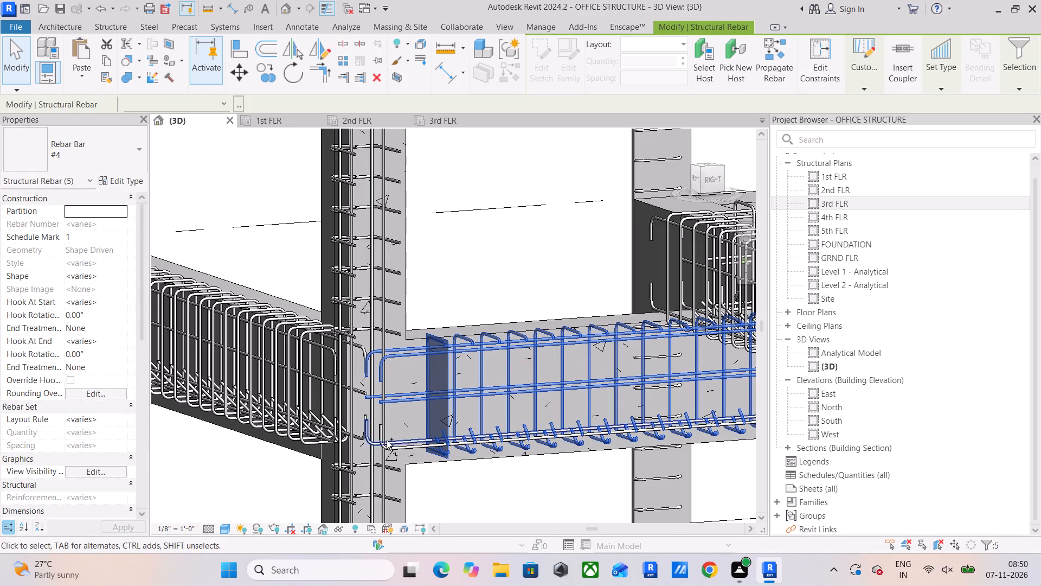
pyautogui.keyDown('ctrl'); pyautogui.click(395, 439); pyautogui.keyUp('ctrl')
pyautogui.keyDown('ctrl'); pyautogui.click(396, 447); pyautogui.keyUp('ctrl')
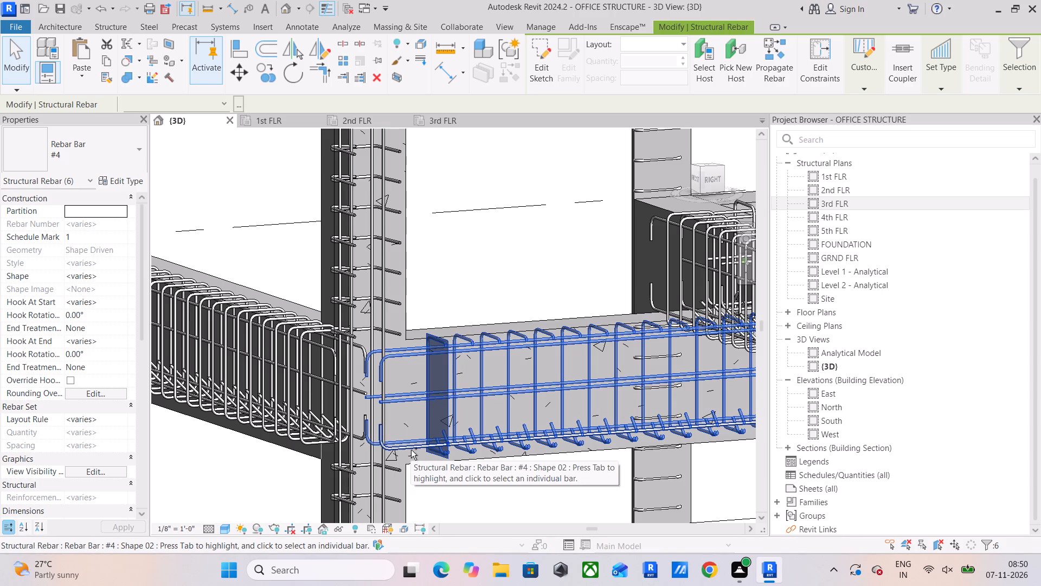
pyautogui.keyDown('ctrl'); pyautogui.click(411, 450); pyautogui.keyUp('ctrl')
pyautogui.scroll(-4, 434, 447)
pyautogui.moveTo(535, 451); pyautogui.dragTo(467, 485, button='middle')
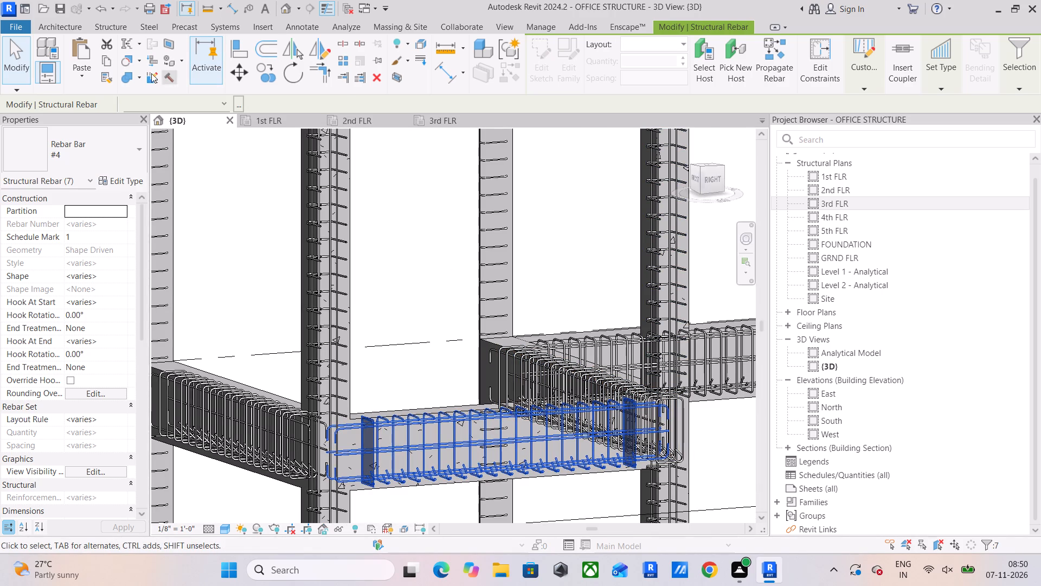
pyautogui.click(693, 176)
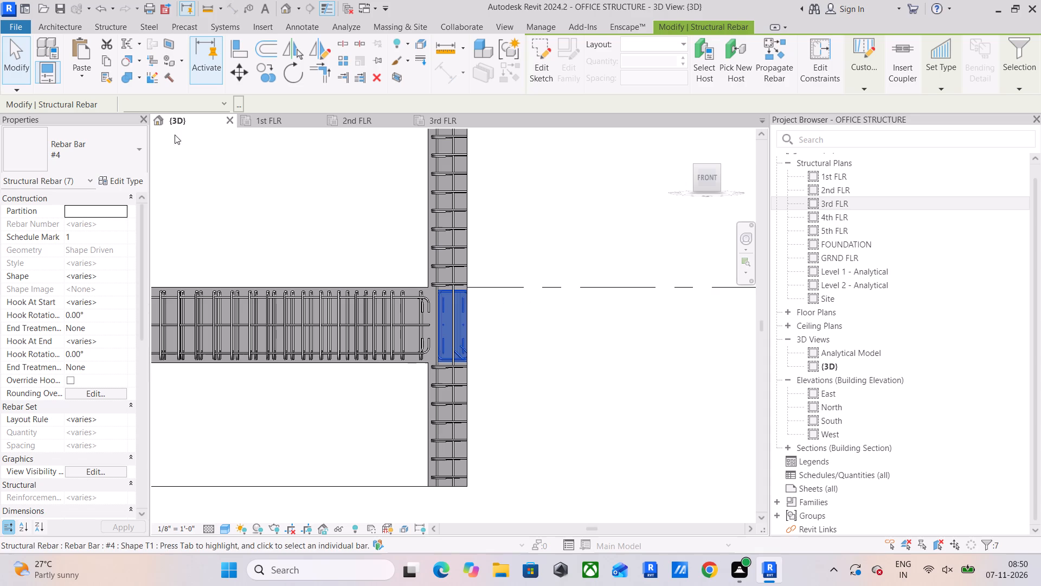
pyautogui.click(259, 68)
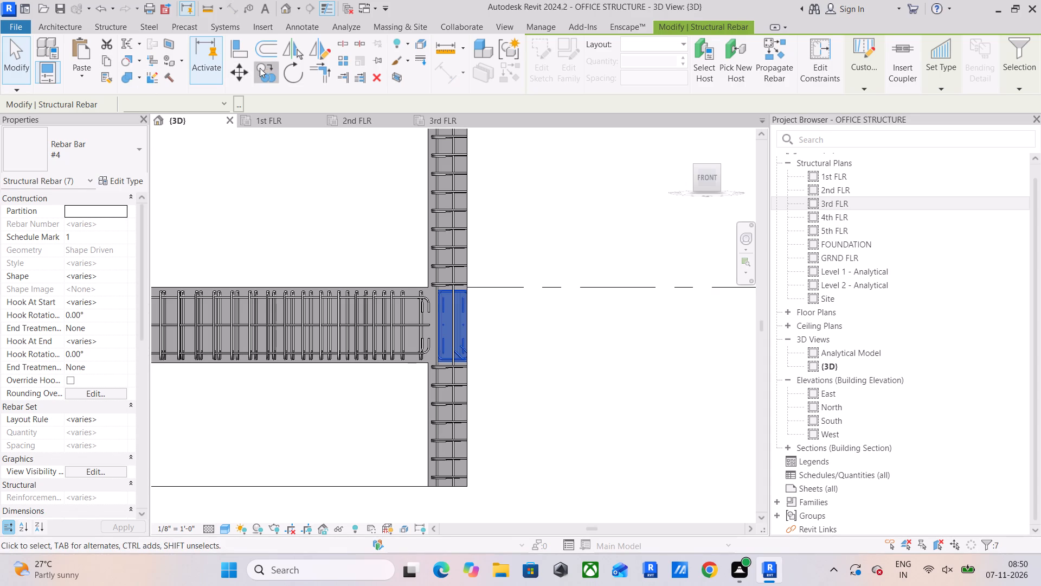
pyautogui.scroll(4, 436, 298)
pyautogui.click(421, 280)
pyautogui.scroll(-5, 420, 265)
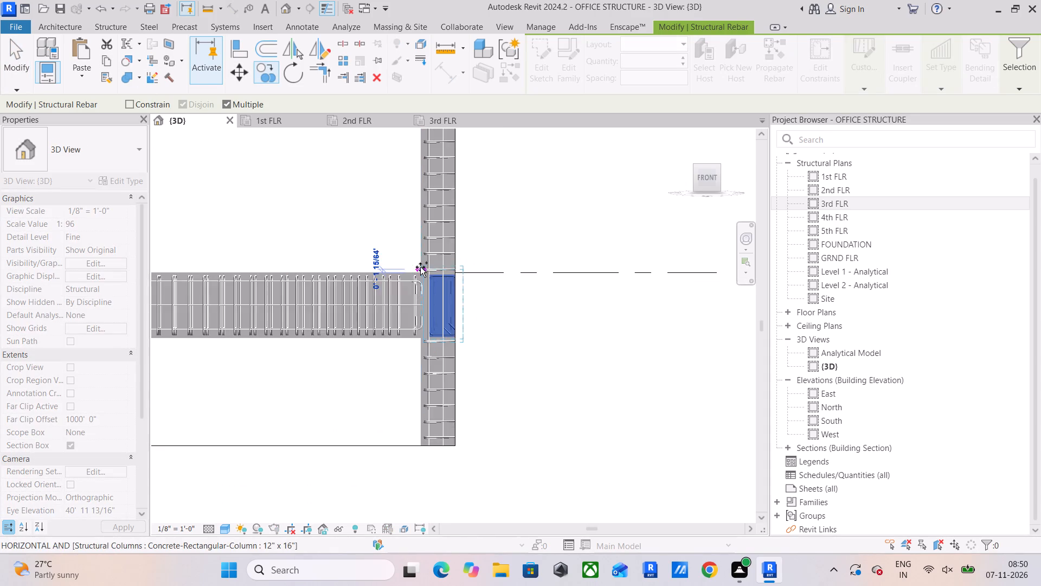
pyautogui.moveTo(422, 278); pyautogui.dragTo(444, 585, button='middle')
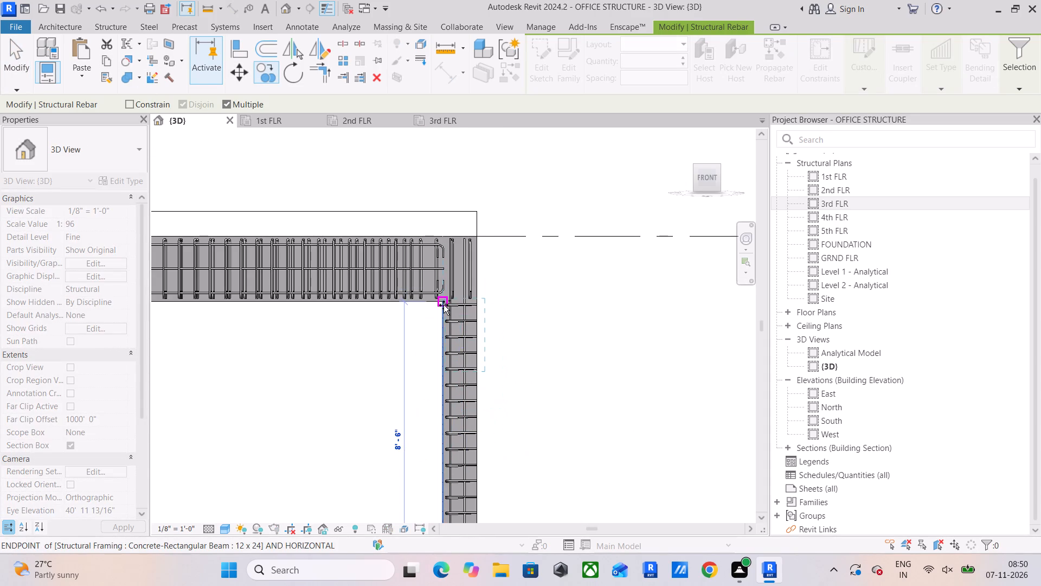
pyautogui.click(440, 235)
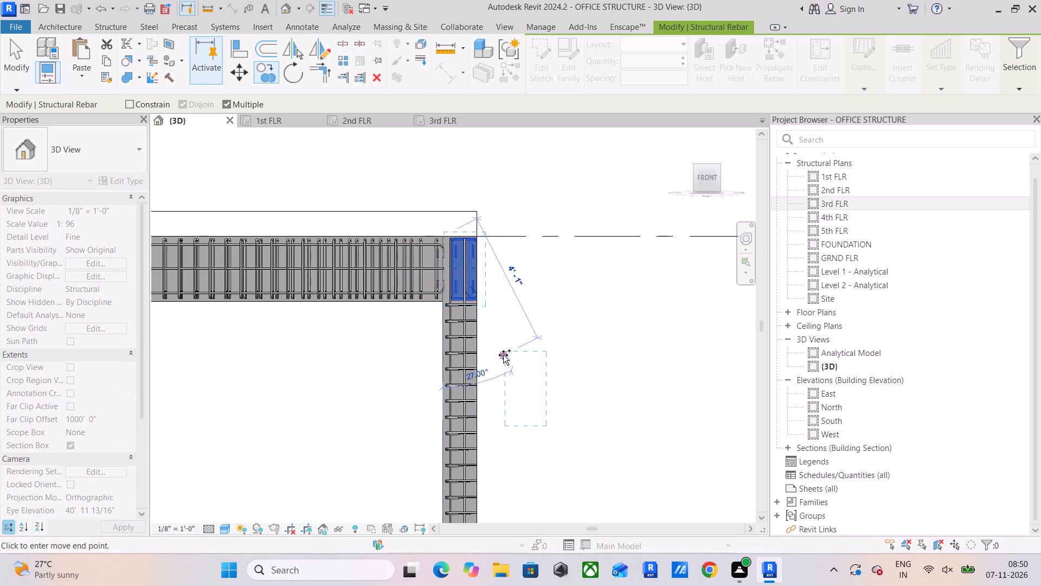
pyautogui.press('Escape')
pyautogui.press('Escape')
pyautogui.press('Escape')
# Examine the copied rebar and its corner joints in the 5th FLR beam from several sides.
pyautogui.scroll(-3, 518, 351)
pyautogui.keyDown('shift'); pyautogui.moveTo(520, 353); pyautogui.dragTo(390, 442, button='middle'); pyautogui.keyUp('shift')
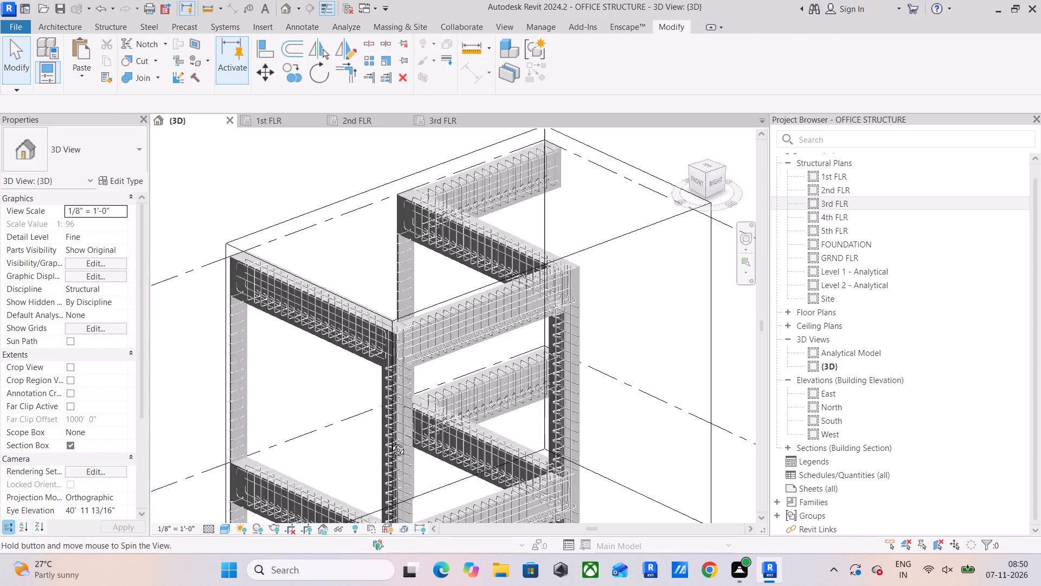
pyautogui.keyDown('shift'); pyautogui.moveTo(390, 442); pyautogui.dragTo(353, 441, button='middle'); pyautogui.keyUp('shift')
pyautogui.keyDown('shift'); pyautogui.scroll(2, 387, 378); pyautogui.keyUp('shift')
pyautogui.keyDown('shift'); pyautogui.moveTo(387, 377); pyautogui.dragTo(363, 324, button='middle'); pyautogui.keyUp('shift')
pyautogui.scroll(3, 457, 284)
pyautogui.scroll(3, 336, 294)
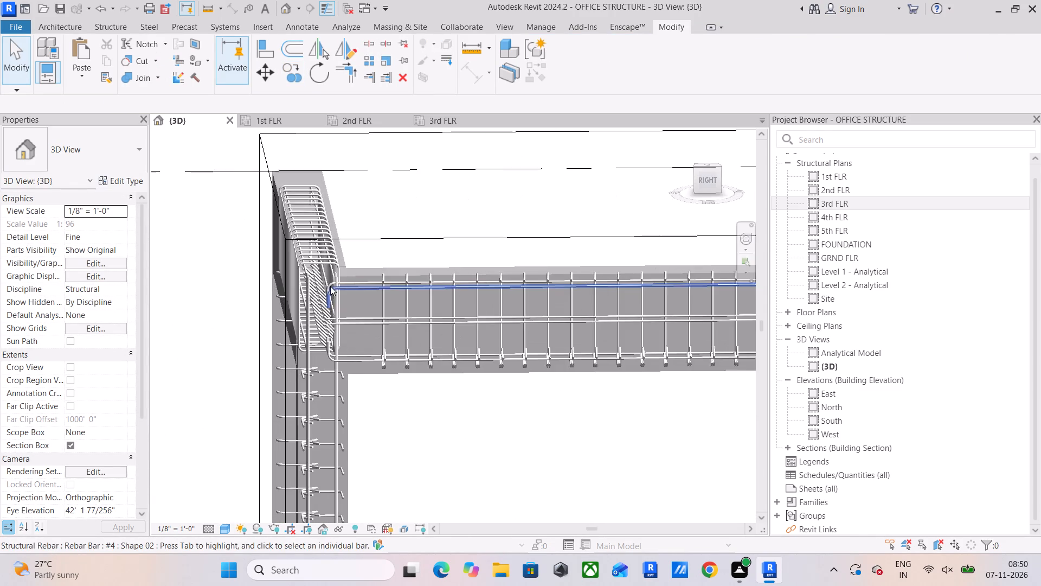
pyautogui.scroll(-4, 364, 353)
pyautogui.keyDown('shift'); pyautogui.moveTo(396, 372); pyautogui.dragTo(632, 408, button='middle'); pyautogui.keyUp('shift')
pyautogui.scroll(-1, 343, 323)
pyautogui.keyDown('shift'); pyautogui.moveTo(352, 336); pyautogui.dragTo(541, 315, button='middle'); pyautogui.keyUp('shift')
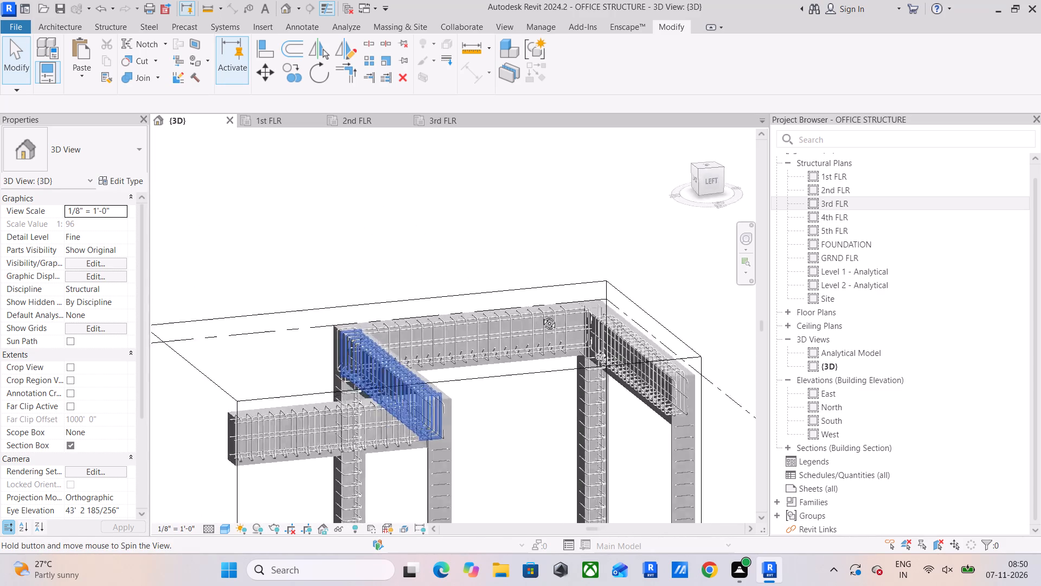
pyautogui.keyDown('shift'); pyautogui.moveTo(541, 315); pyautogui.dragTo(524, 304, button='middle'); pyautogui.keyUp('shift')
pyautogui.scroll(-5, 518, 346)
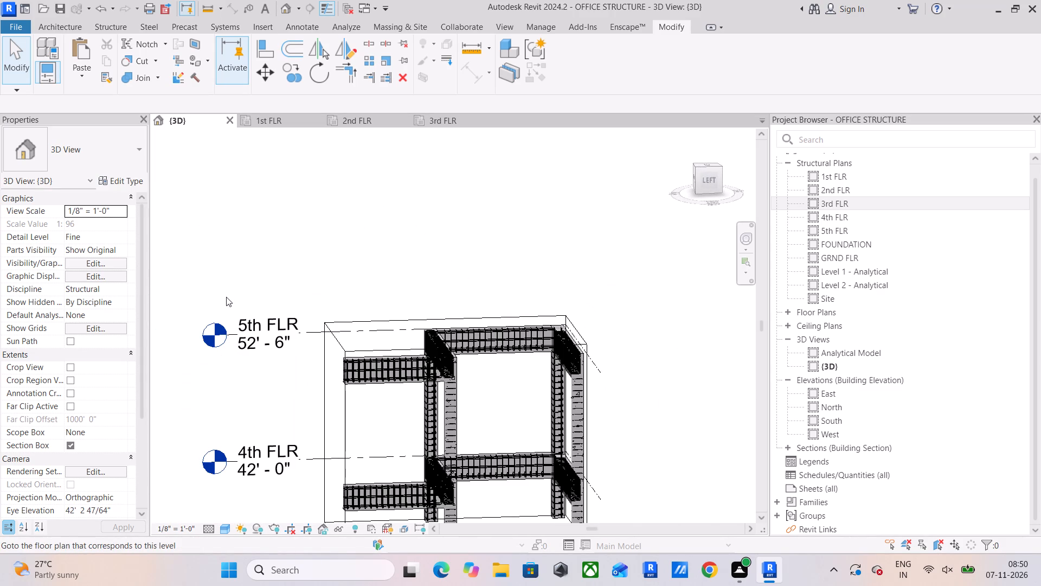
# Turn off the section box and show the warnings related to all elements of the building structure.
pyautogui.click(72, 448)
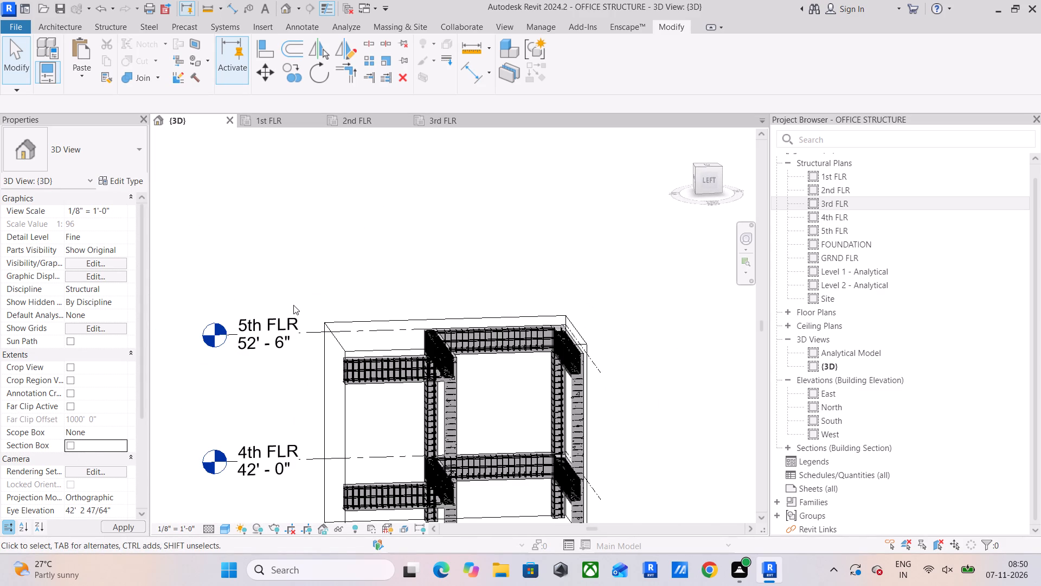
pyautogui.scroll(-8, 382, 330)
pyautogui.moveTo(223, 271); pyautogui.dragTo(265, 327)
pyautogui.scroll(-4, 265, 327)
pyautogui.moveTo(276, 292); pyautogui.dragTo(274, 263, button='middle')
pyautogui.moveTo(234, 212); pyautogui.dragTo(376, 448)
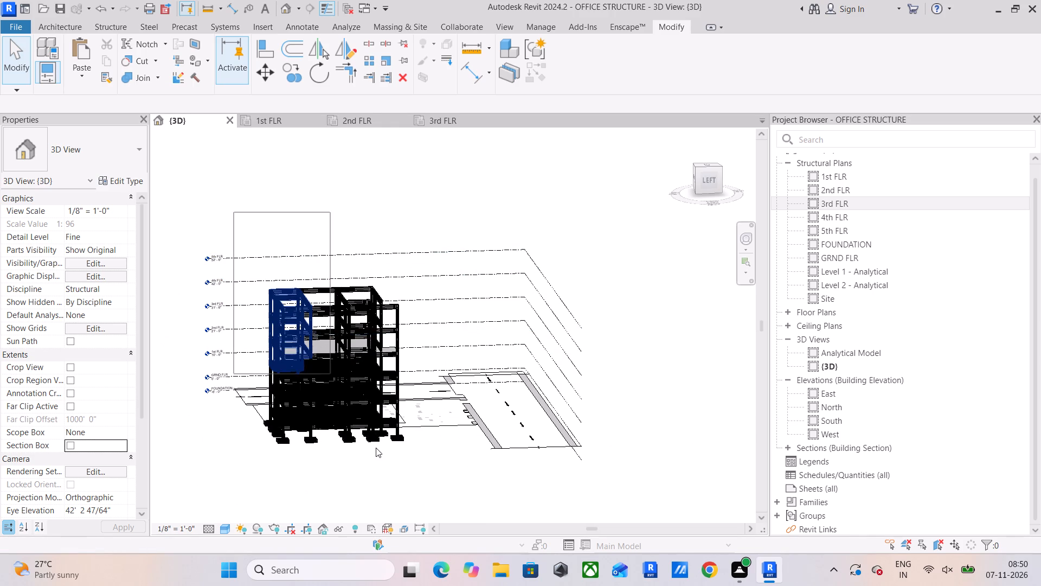
pyautogui.moveTo(376, 448); pyautogui.dragTo(426, 498)
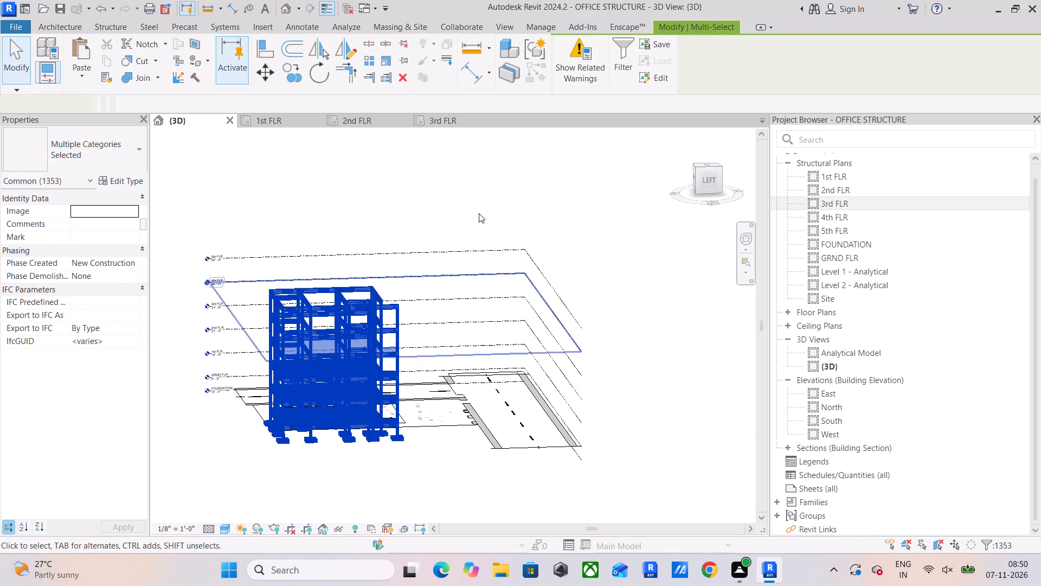
pyautogui.click(574, 60)
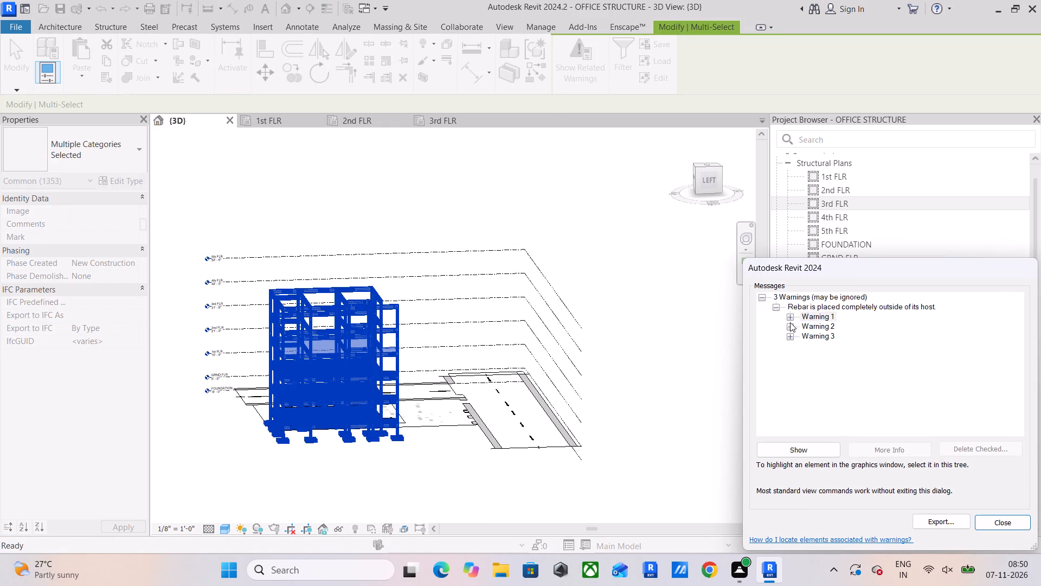
# Locate in the model the Shape 02 rebar listed under Warning 1 for being placed completely outside its host.
pyautogui.click(791, 317)
pyautogui.click(817, 327)
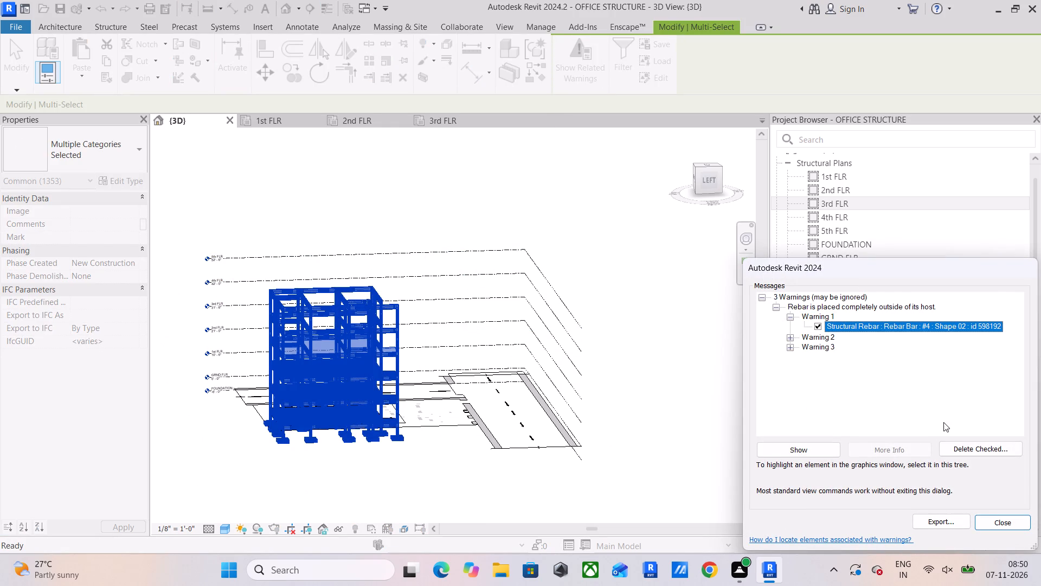
pyautogui.click(815, 453)
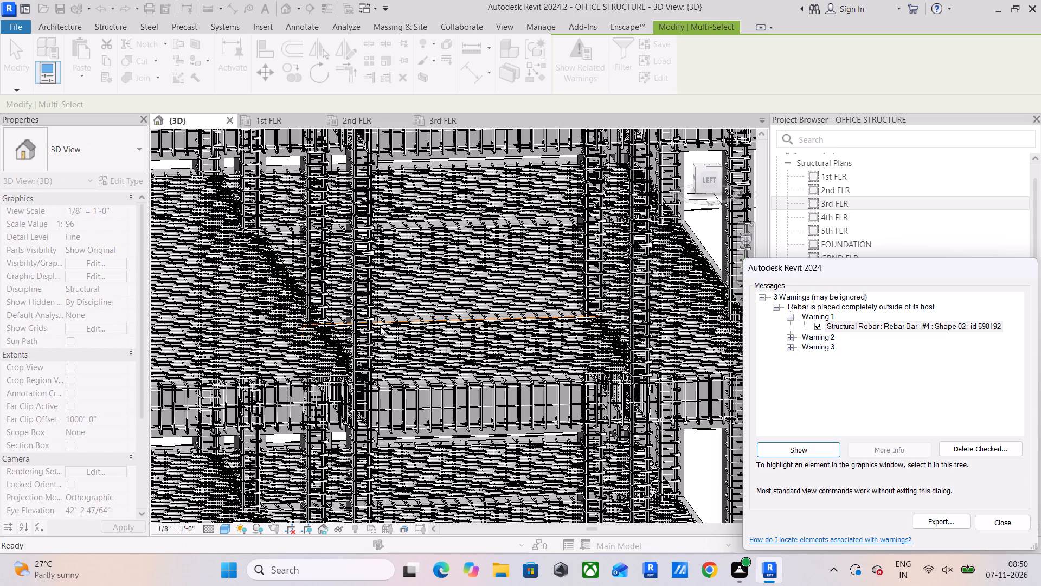
pyautogui.scroll(18, 442, 315)
pyautogui.scroll(4, 408, 321)
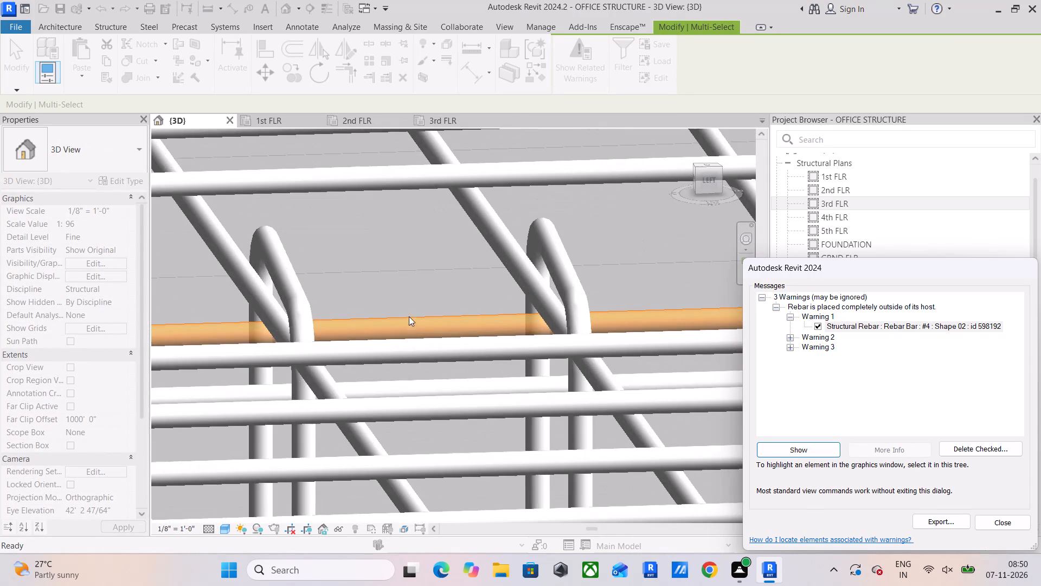
pyautogui.moveTo(997, 511); pyautogui.dragTo(979, 506)
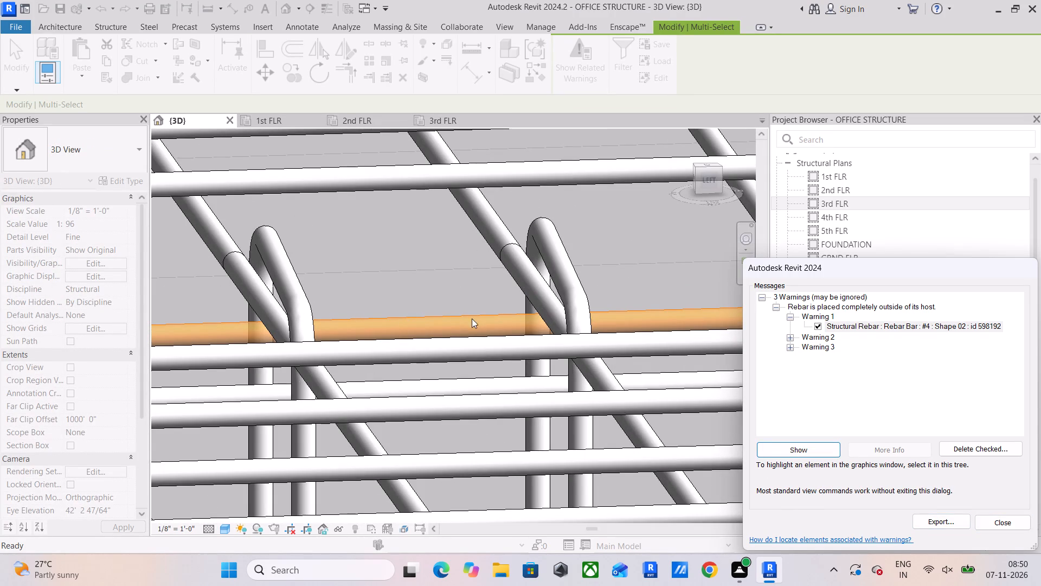
pyautogui.click(992, 523)
# Isolate the flagged #4 Shape 02 rebar in the 3D view with a section box fitted around it.
pyautogui.click(443, 328)
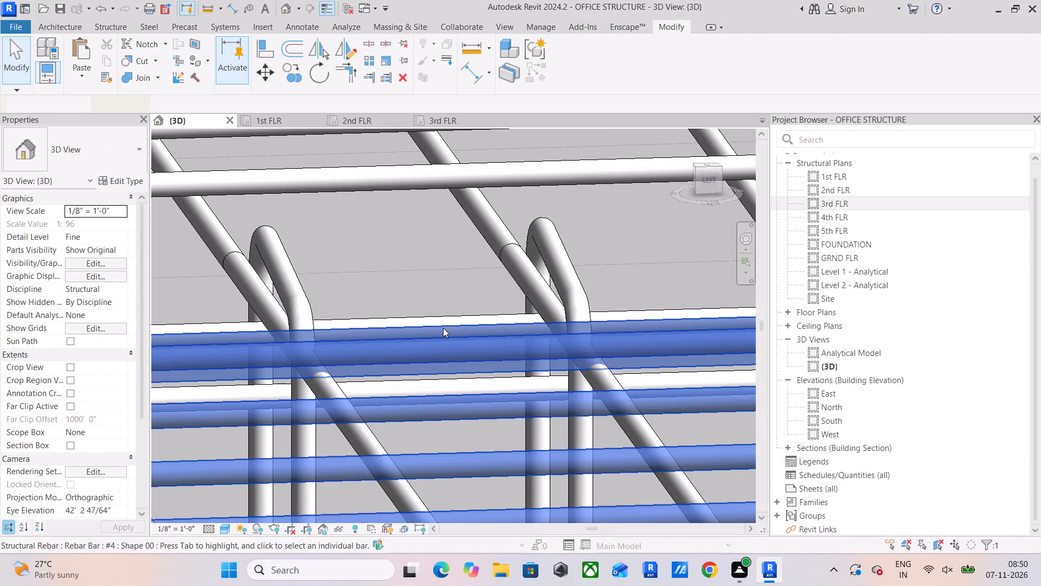
pyautogui.click(442, 312)
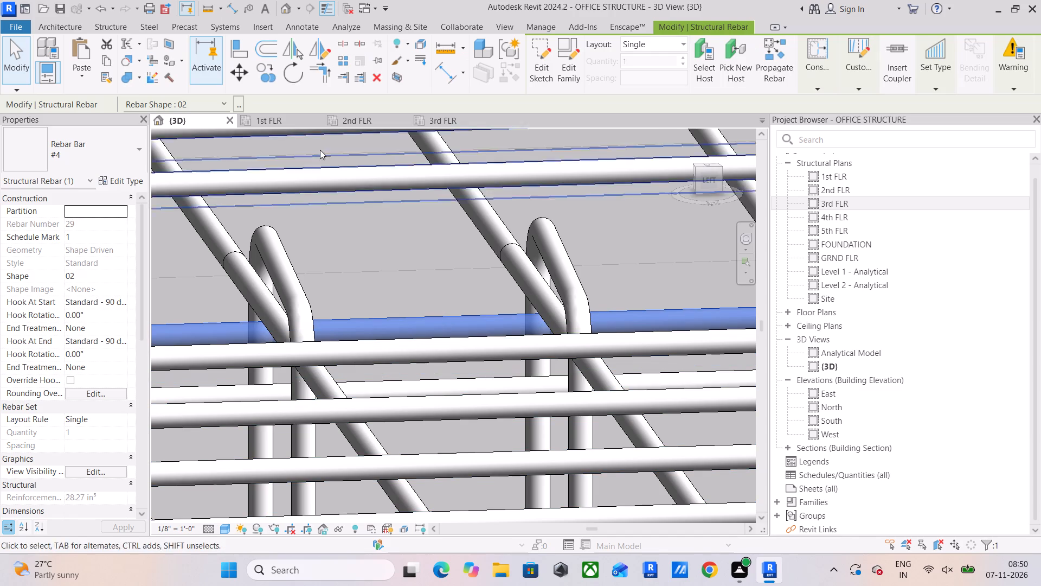
pyautogui.click(397, 77)
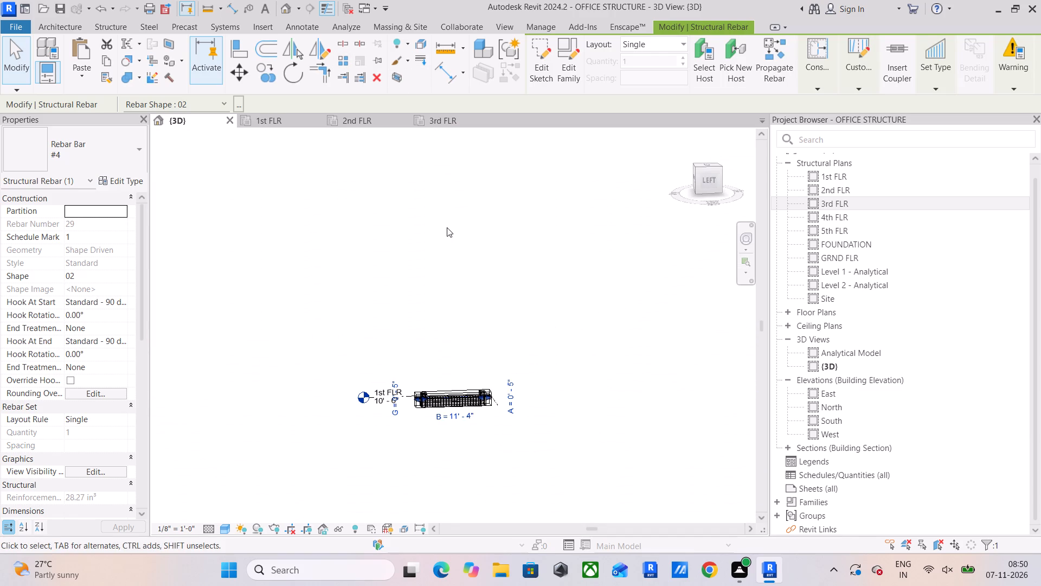
# Examine the flagged Shape 02 rebar among the beam's stirrups and longitudinal bars from several sides.
pyautogui.scroll(-1, 491, 304)
pyautogui.scroll(12, 449, 384)
pyautogui.moveTo(447, 407); pyautogui.dragTo(441, 323, button='middle')
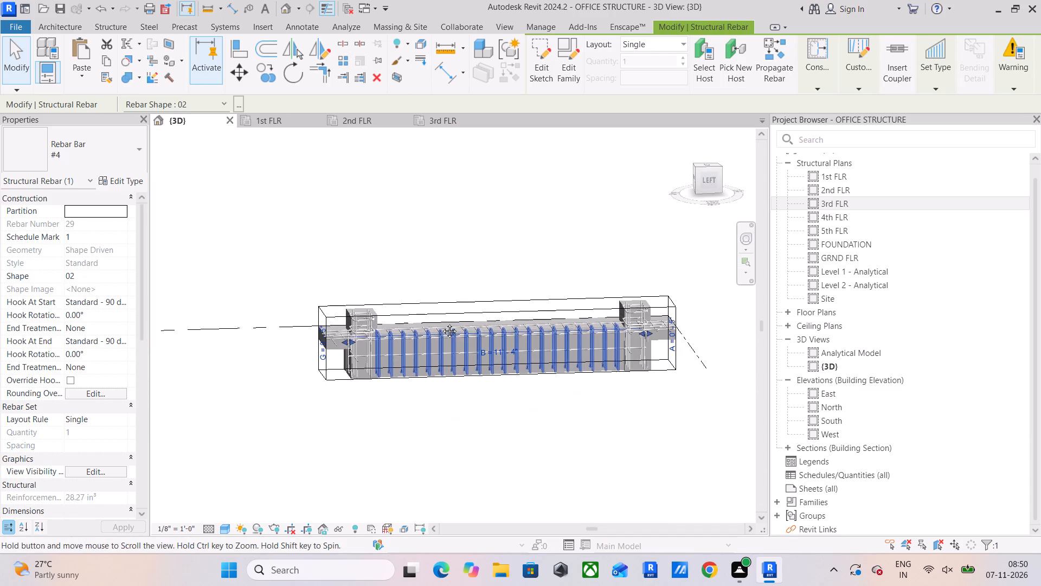
pyautogui.moveTo(441, 323); pyautogui.dragTo(440, 317, button='middle')
pyautogui.click(709, 177)
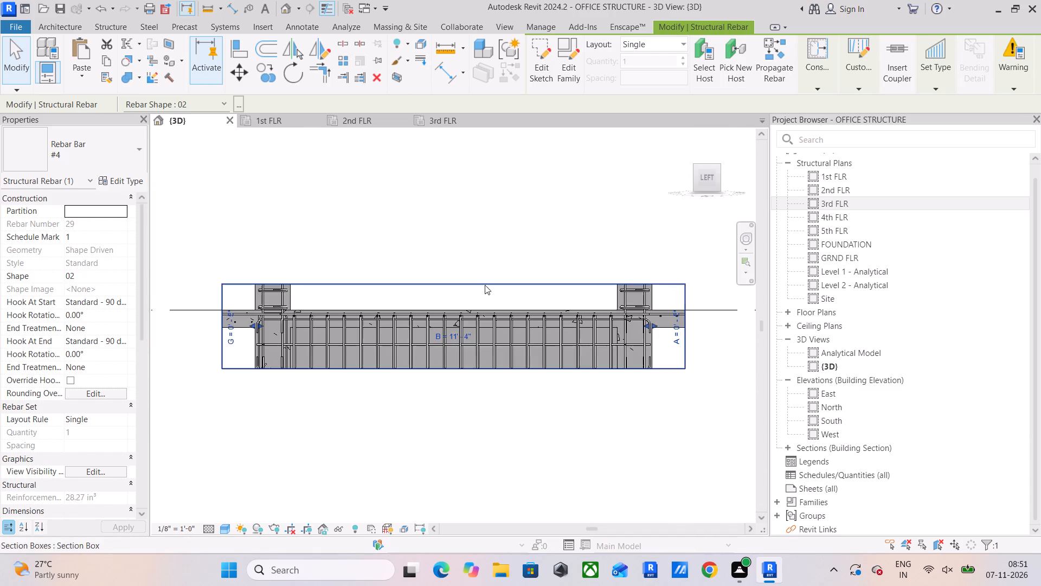
pyautogui.scroll(9, 239, 311)
pyautogui.scroll(-4, 265, 334)
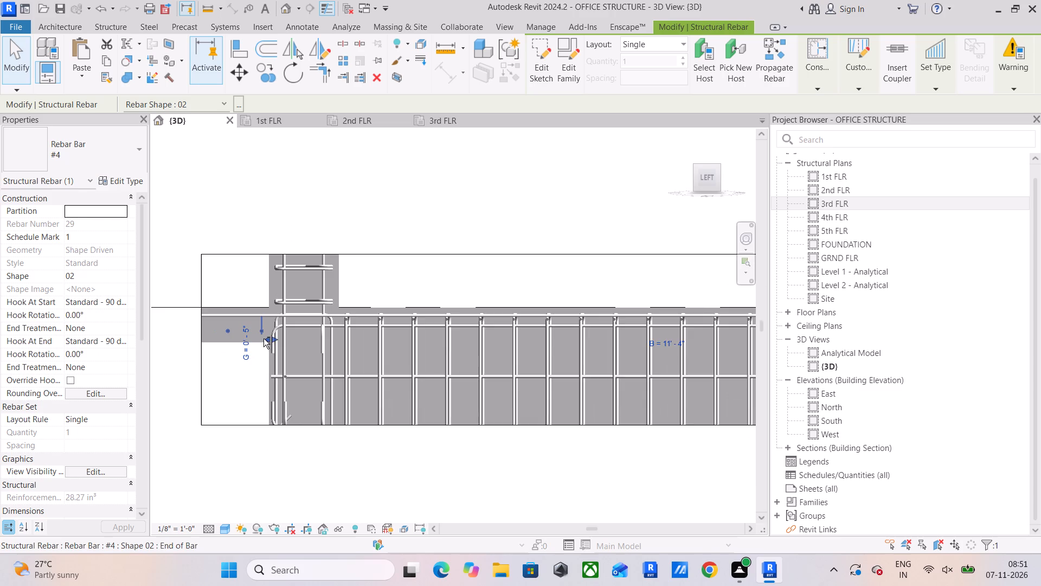
pyautogui.keyDown('shift'); pyautogui.moveTo(263, 339); pyautogui.dragTo(393, 379, button='middle'); pyautogui.keyUp('shift')
pyautogui.moveTo(396, 379); pyautogui.dragTo(163, 336, button='middle')
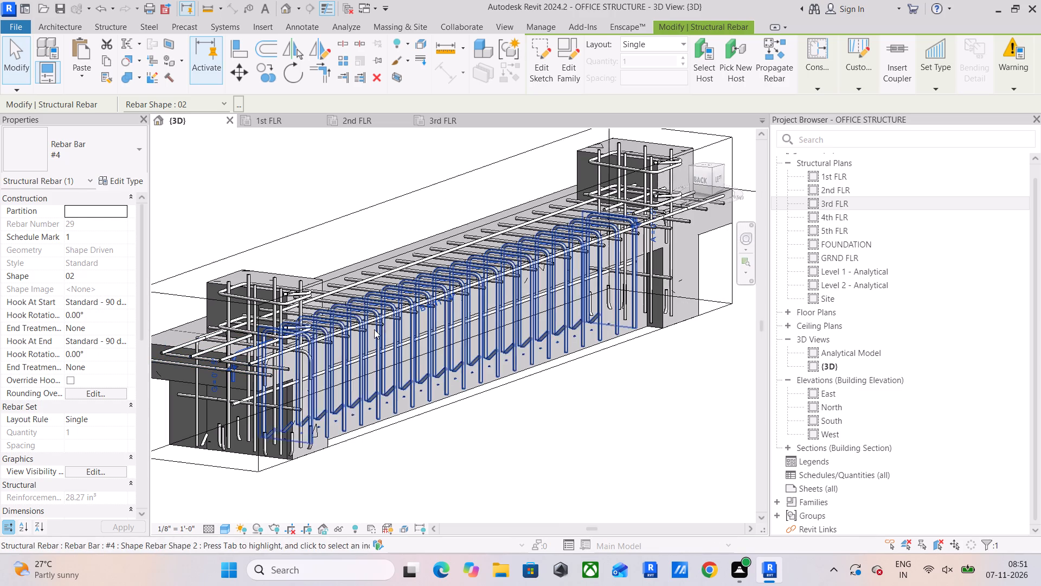
pyautogui.keyDown('shift'); pyautogui.moveTo(381, 338); pyautogui.dragTo(389, 371, button='middle'); pyautogui.keyUp('shift')
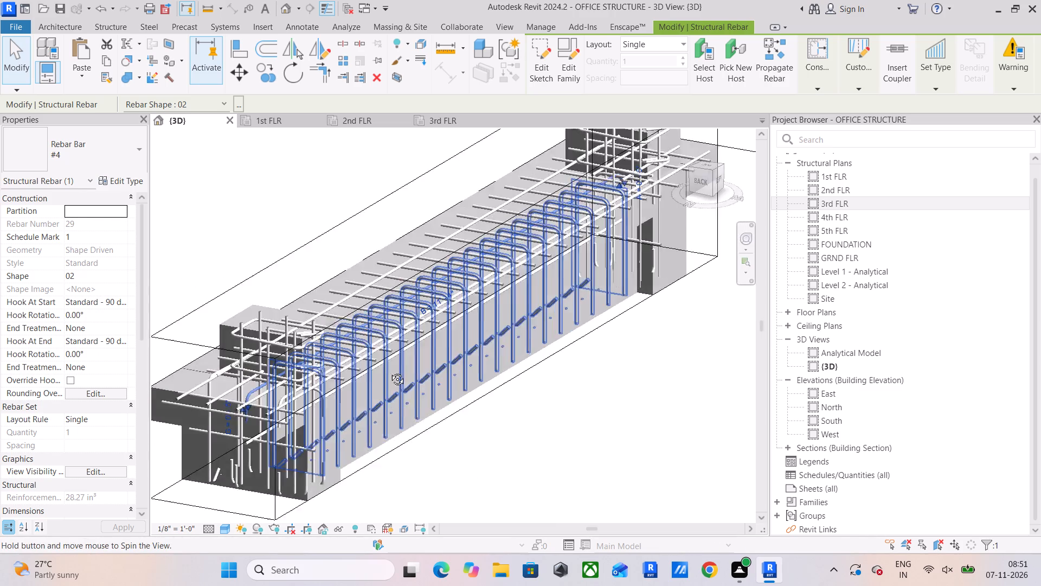
pyautogui.keyDown('shift'); pyautogui.moveTo(389, 371); pyautogui.dragTo(398, 399, button='middle'); pyautogui.keyUp('shift')
pyautogui.keyDown('shift'); pyautogui.moveTo(357, 359); pyautogui.dragTo(375, 359, button='middle'); pyautogui.keyUp('shift')
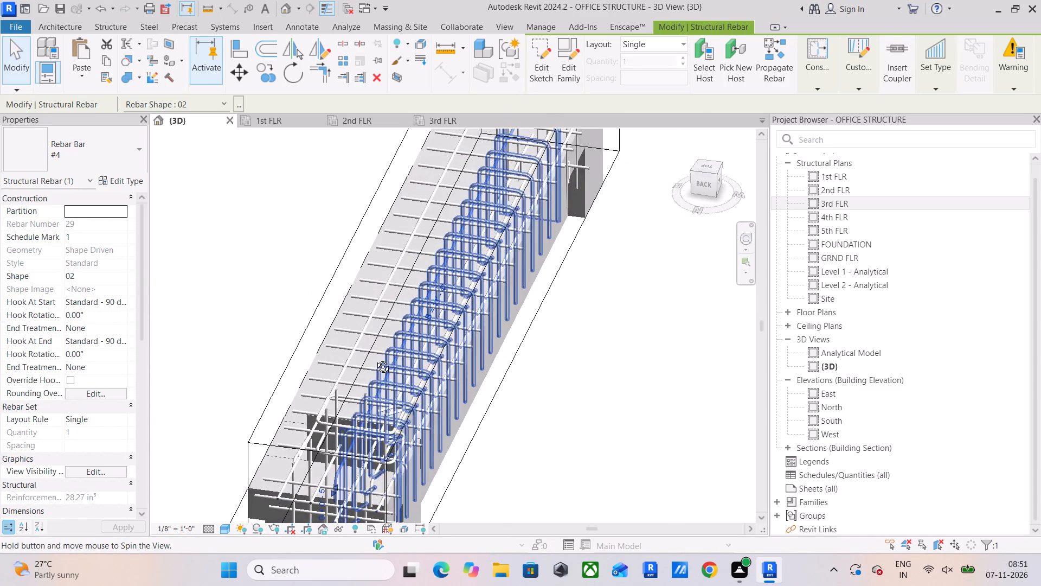
pyautogui.keyDown('shift'); pyautogui.moveTo(375, 359); pyautogui.dragTo(378, 358, button='middle'); pyautogui.keyUp('shift')
# Delete the straight #4 Shape 00 slab rebar set that runs parallel to the beam at 1st FLR.
pyautogui.click(358, 351)
pyautogui.keyDown('shift'); pyautogui.moveTo(359, 400); pyautogui.dragTo(361, 398, button='middle'); pyautogui.keyUp('shift')
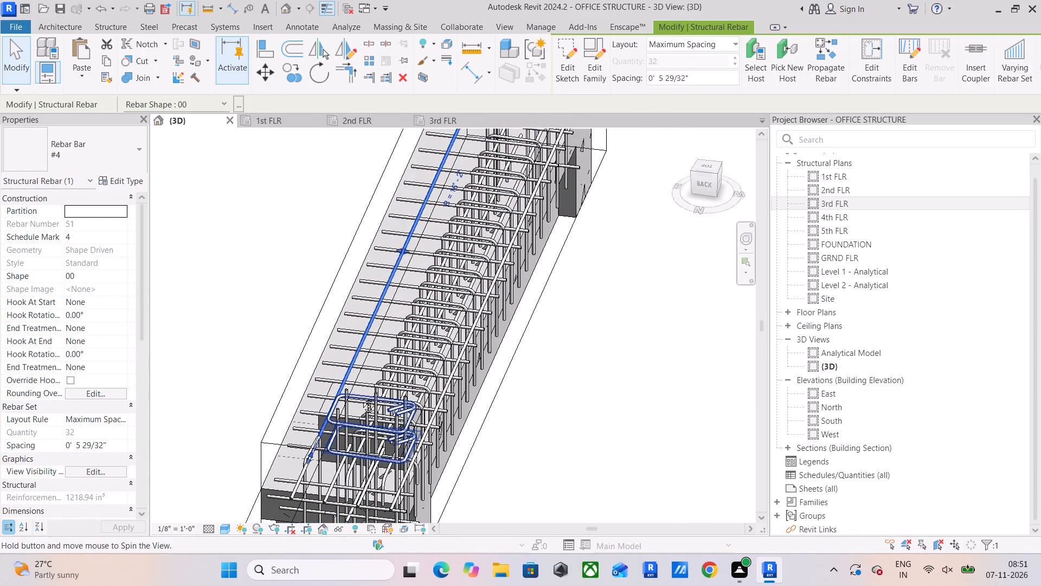
pyautogui.keyDown('shift'); pyautogui.moveTo(361, 398); pyautogui.dragTo(374, 318, button='middle'); pyautogui.keyUp('shift')
pyautogui.click(701, 176)
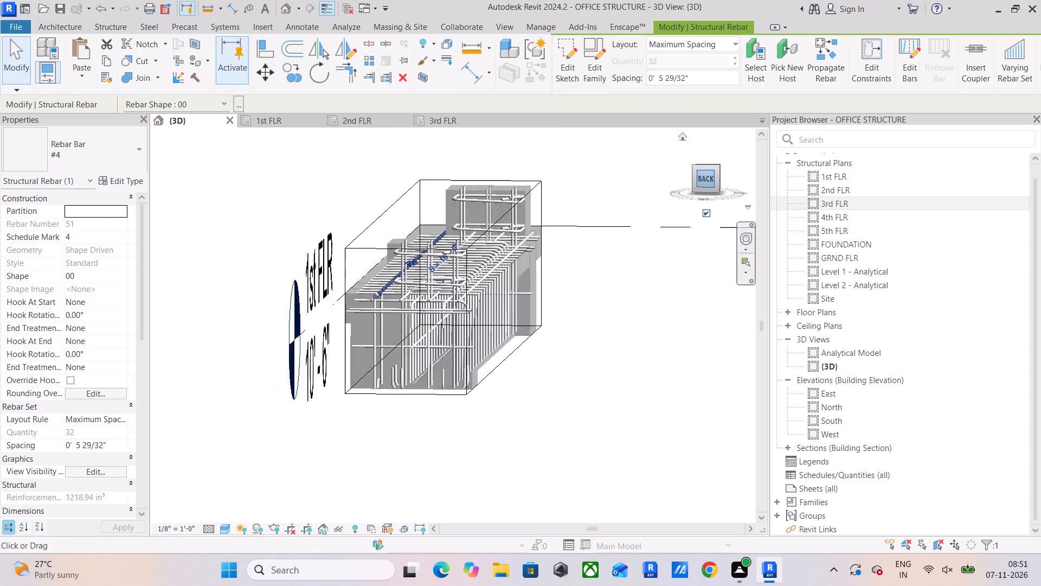
pyautogui.scroll(9, 452, 266)
pyautogui.moveTo(442, 359); pyautogui.dragTo(382, 406, button='middle')
pyautogui.scroll(4, 388, 334)
pyautogui.moveTo(396, 345); pyautogui.dragTo(301, 230, button='middle')
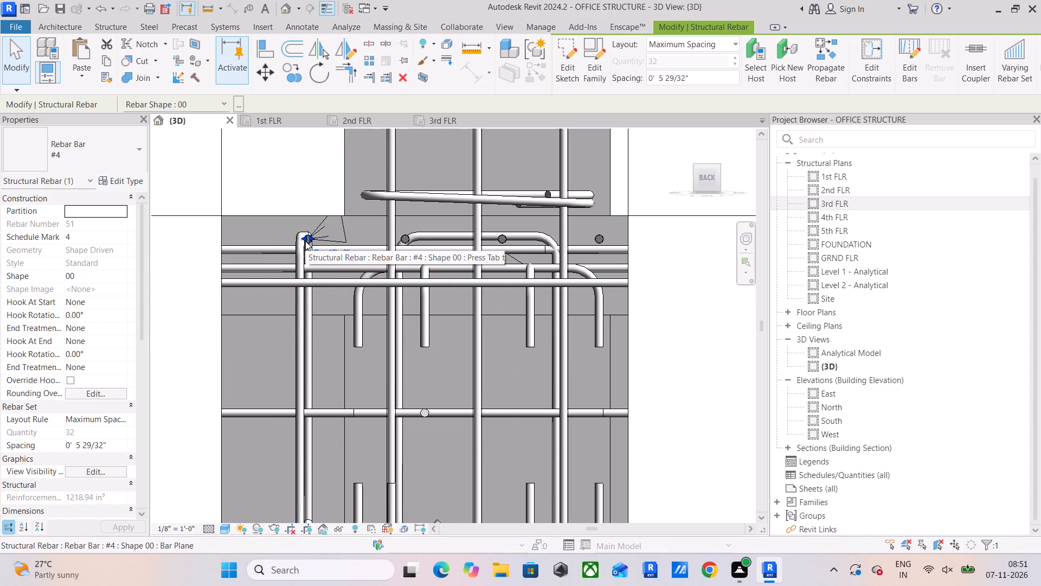
pyautogui.press('Delete')
# Delete the single straight #4 Shape 00 bar running lengthwise at mid-depth inside the beam.
pyautogui.moveTo(421, 426); pyautogui.dragTo(419, 399, button='middle')
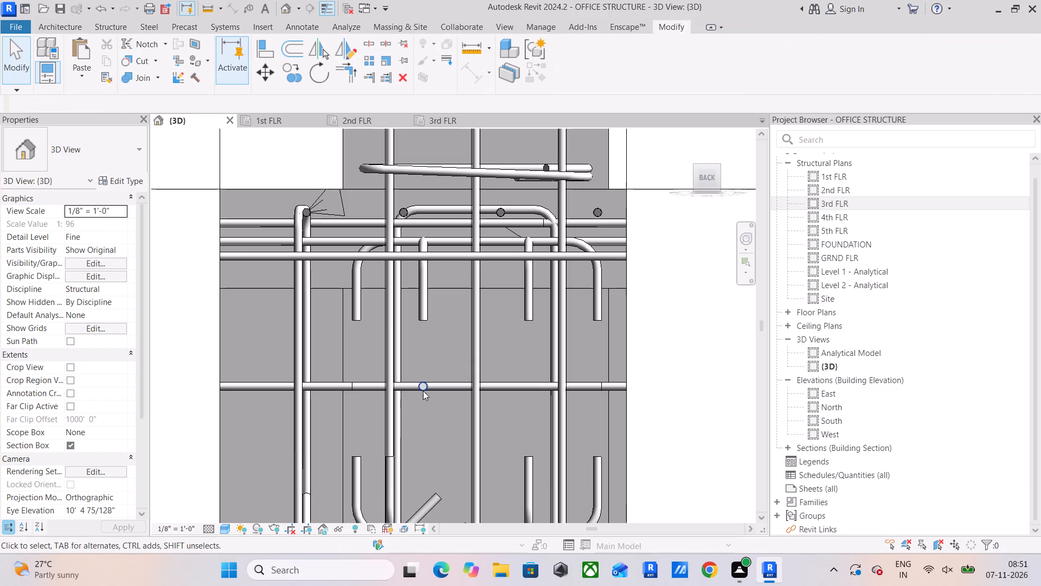
pyautogui.click(423, 384)
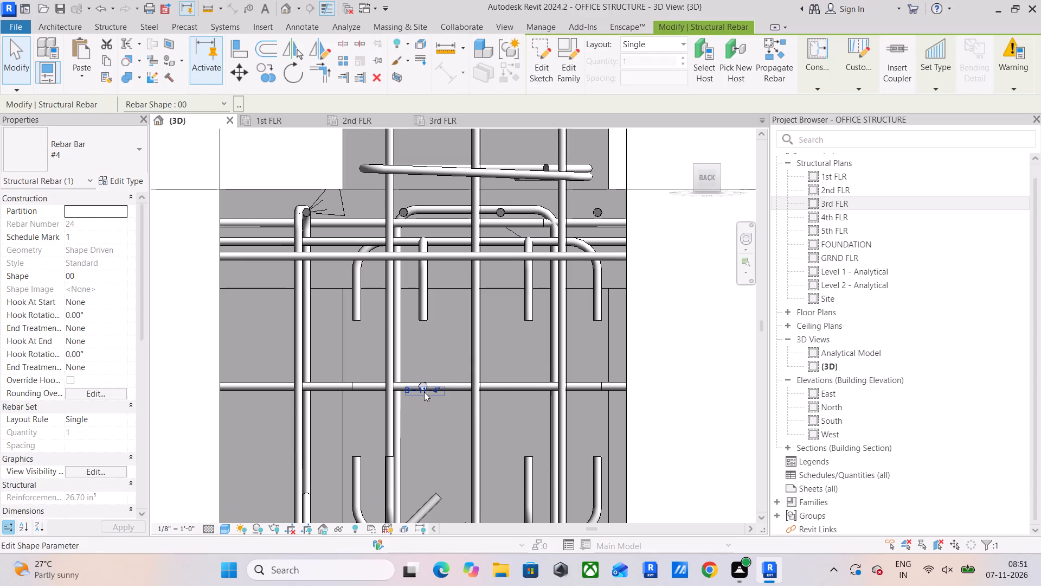
pyautogui.press('Delete')
# Inspect the straight #4 bar at the beam's mid-depth among the stirrups, from oblique angles and from above.
pyautogui.click(423, 385)
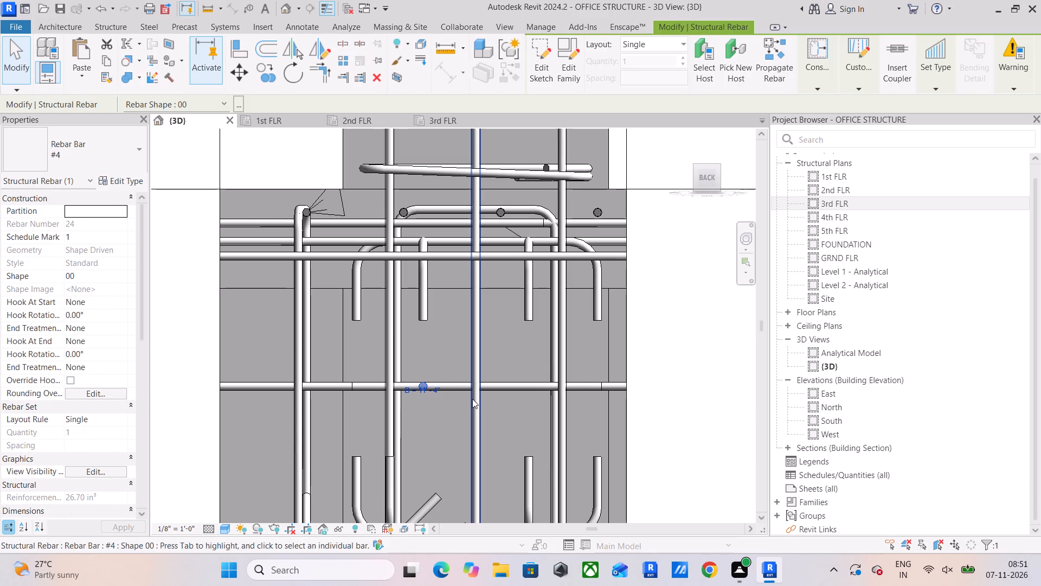
pyautogui.keyDown('shift'); pyautogui.moveTo(470, 399); pyautogui.dragTo(447, 418, button='middle'); pyautogui.keyUp('shift')
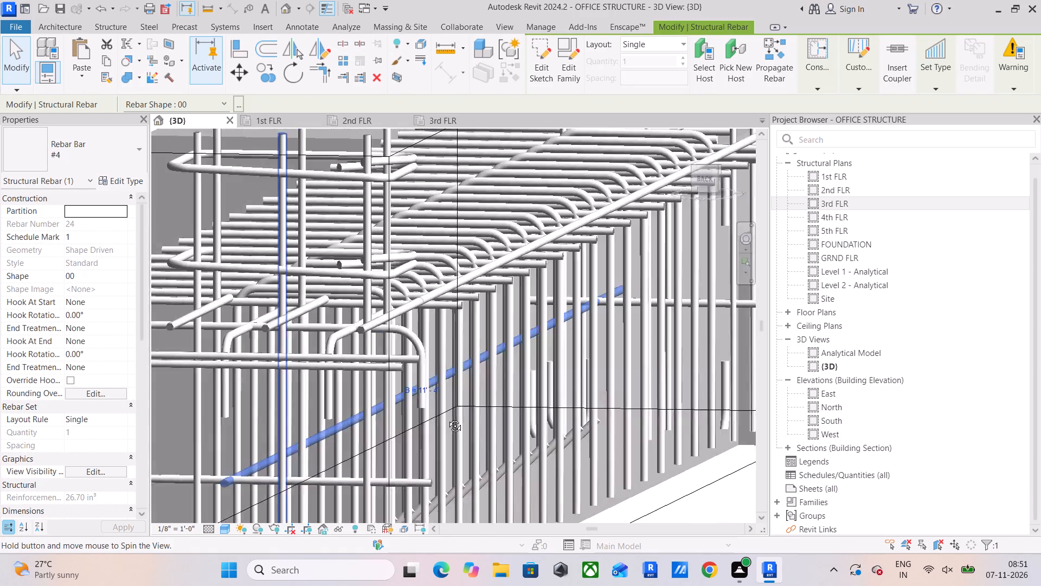
pyautogui.keyDown('shift'); pyautogui.moveTo(447, 418); pyautogui.dragTo(423, 419, button='middle'); pyautogui.keyUp('shift')
pyautogui.scroll(-2, 423, 419)
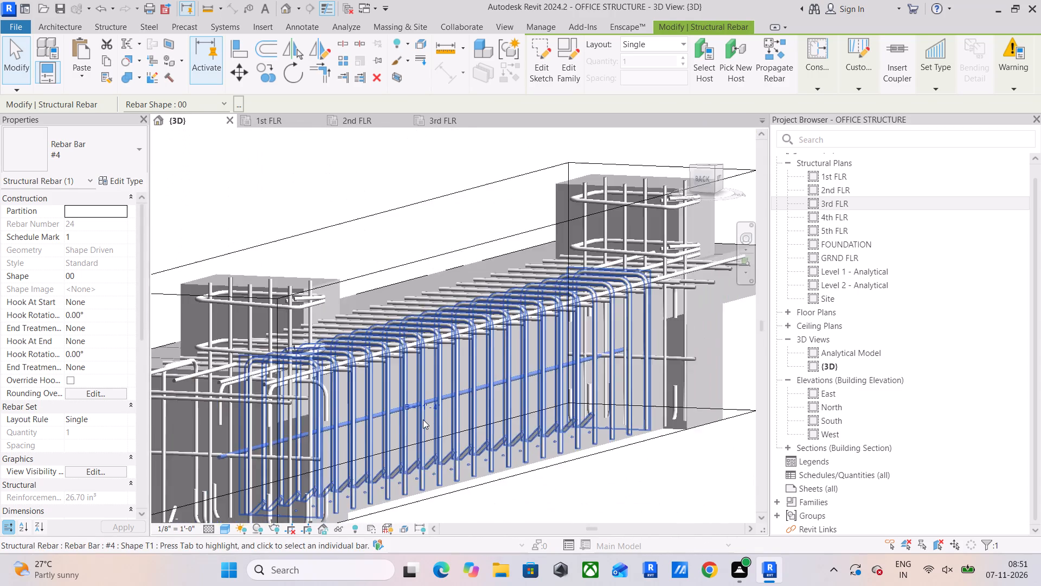
pyautogui.scroll(-4, 423, 419)
pyautogui.keyDown('shift'); pyautogui.moveTo(419, 422); pyautogui.dragTo(420, 526, button='middle'); pyautogui.keyUp('shift')
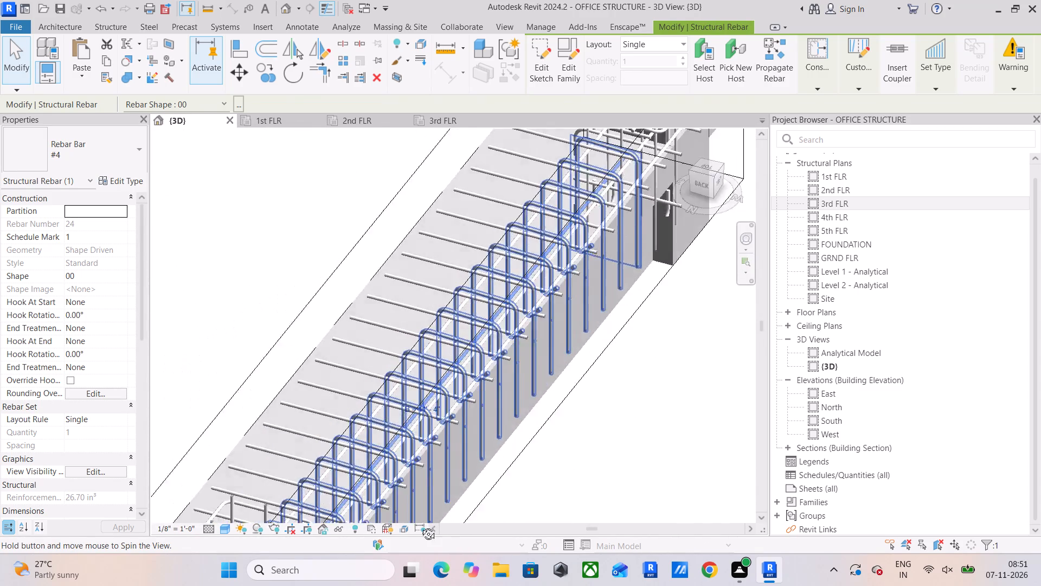
pyautogui.keyDown('shift'); pyautogui.moveTo(420, 526); pyautogui.dragTo(457, 531, button='middle'); pyautogui.keyUp('shift')
pyautogui.click(711, 169)
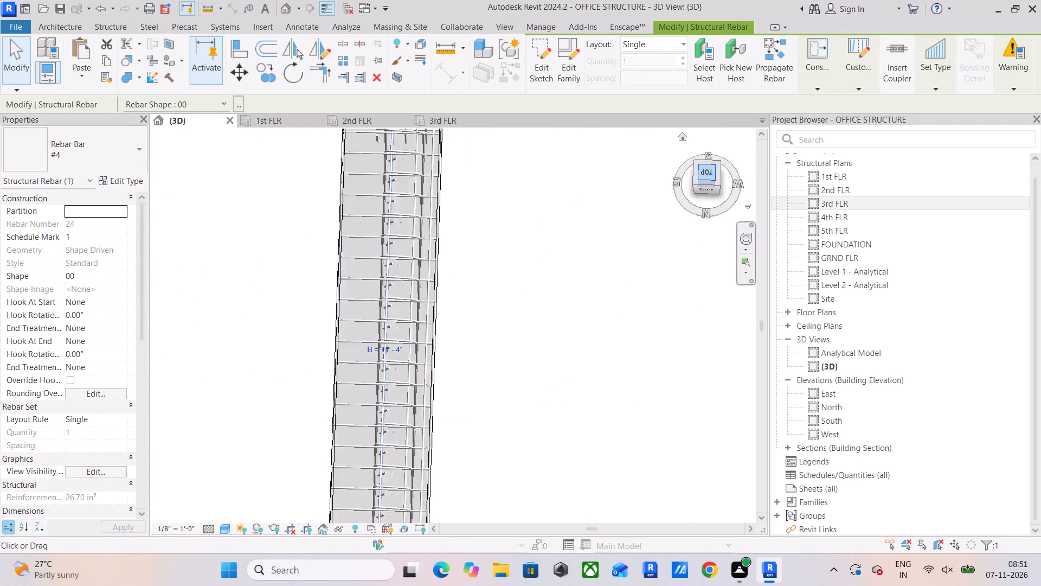
pyautogui.moveTo(512, 473); pyautogui.dragTo(469, 316, button='middle')
pyautogui.scroll(4, 404, 368)
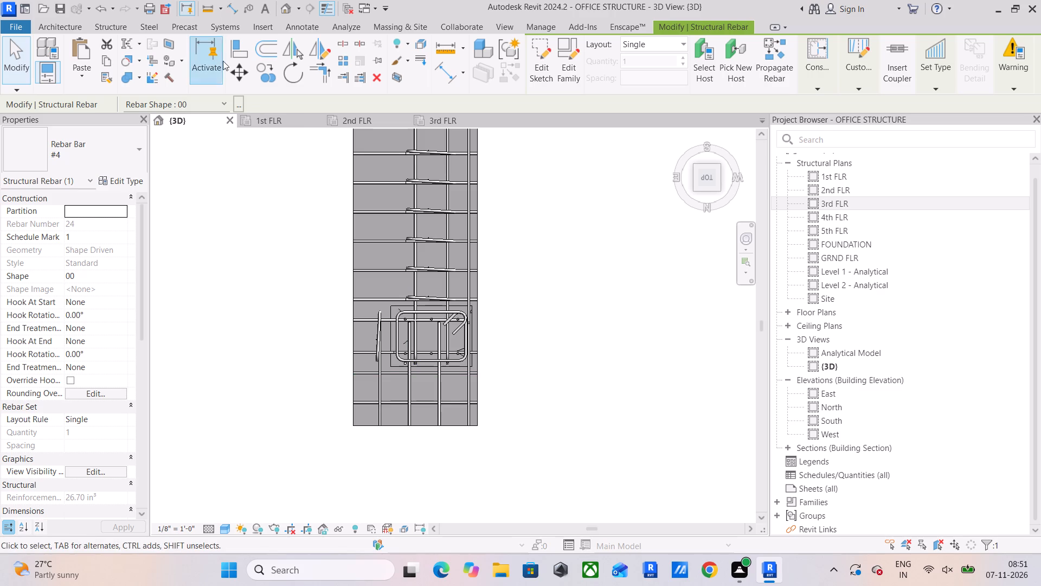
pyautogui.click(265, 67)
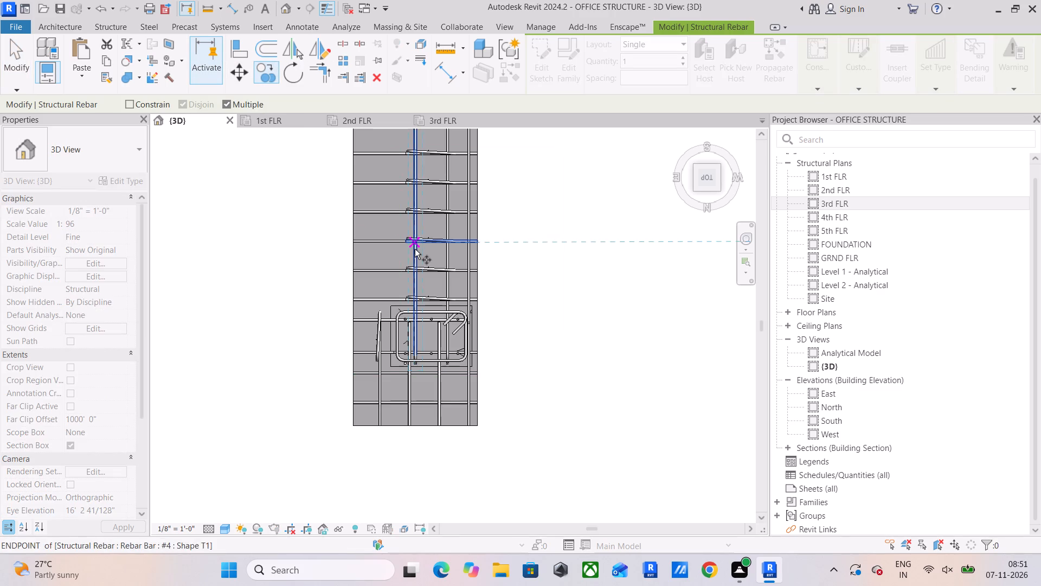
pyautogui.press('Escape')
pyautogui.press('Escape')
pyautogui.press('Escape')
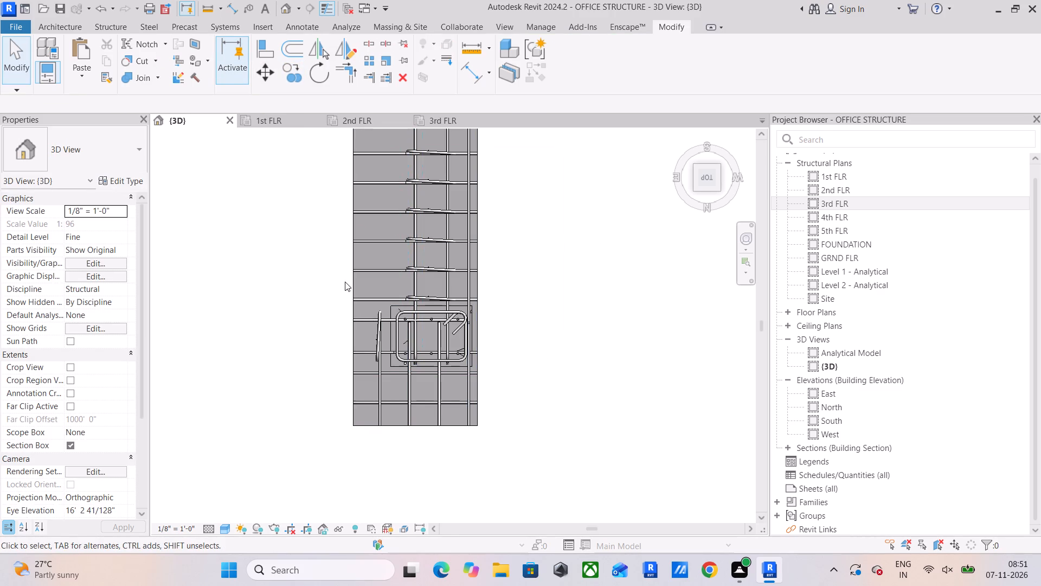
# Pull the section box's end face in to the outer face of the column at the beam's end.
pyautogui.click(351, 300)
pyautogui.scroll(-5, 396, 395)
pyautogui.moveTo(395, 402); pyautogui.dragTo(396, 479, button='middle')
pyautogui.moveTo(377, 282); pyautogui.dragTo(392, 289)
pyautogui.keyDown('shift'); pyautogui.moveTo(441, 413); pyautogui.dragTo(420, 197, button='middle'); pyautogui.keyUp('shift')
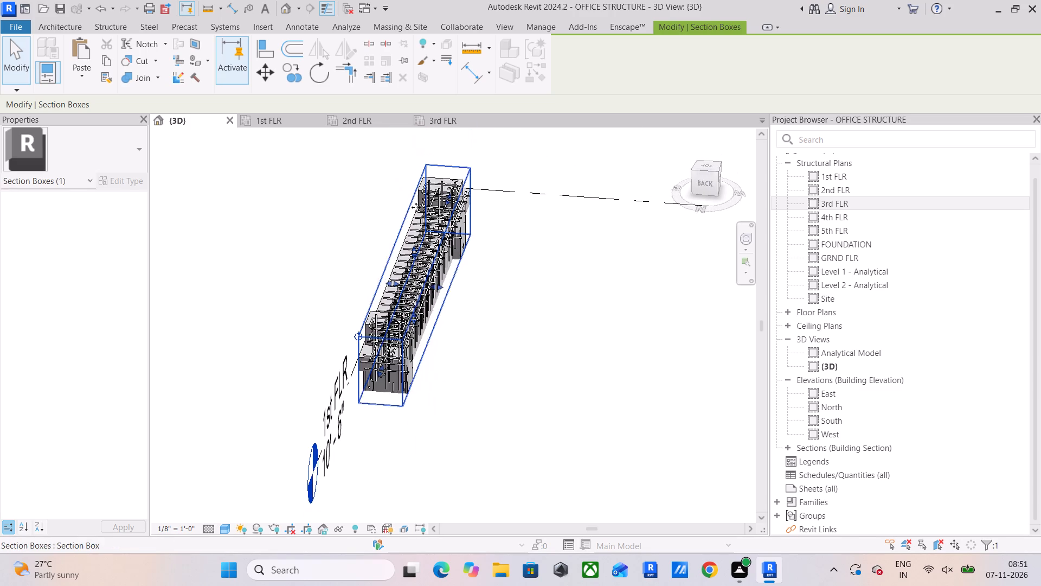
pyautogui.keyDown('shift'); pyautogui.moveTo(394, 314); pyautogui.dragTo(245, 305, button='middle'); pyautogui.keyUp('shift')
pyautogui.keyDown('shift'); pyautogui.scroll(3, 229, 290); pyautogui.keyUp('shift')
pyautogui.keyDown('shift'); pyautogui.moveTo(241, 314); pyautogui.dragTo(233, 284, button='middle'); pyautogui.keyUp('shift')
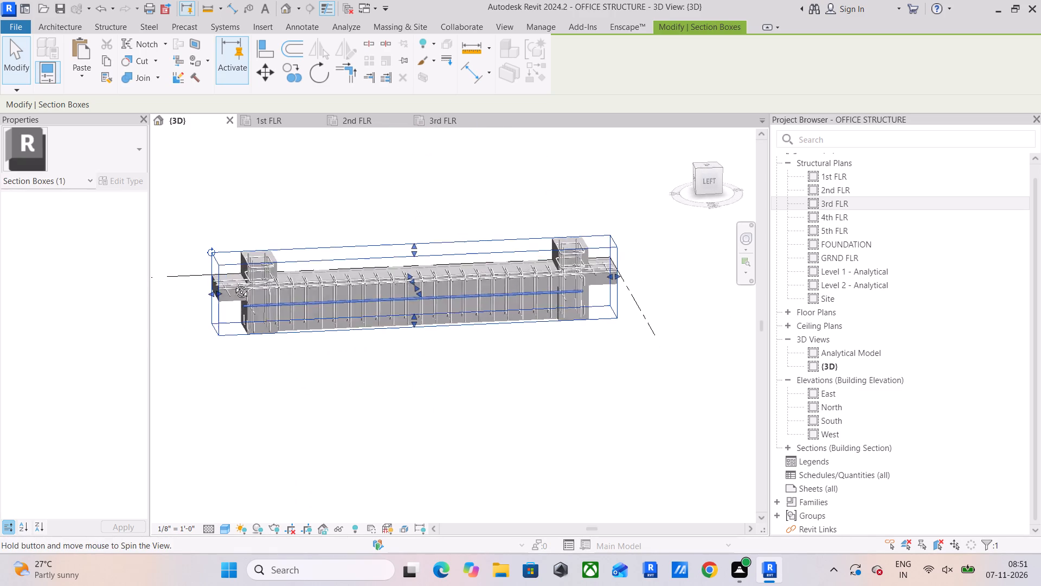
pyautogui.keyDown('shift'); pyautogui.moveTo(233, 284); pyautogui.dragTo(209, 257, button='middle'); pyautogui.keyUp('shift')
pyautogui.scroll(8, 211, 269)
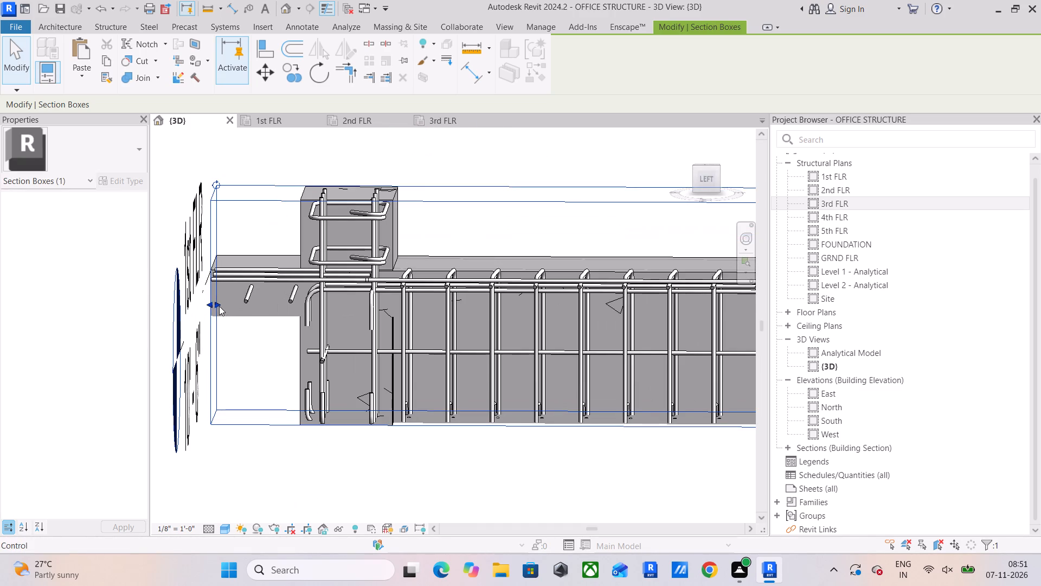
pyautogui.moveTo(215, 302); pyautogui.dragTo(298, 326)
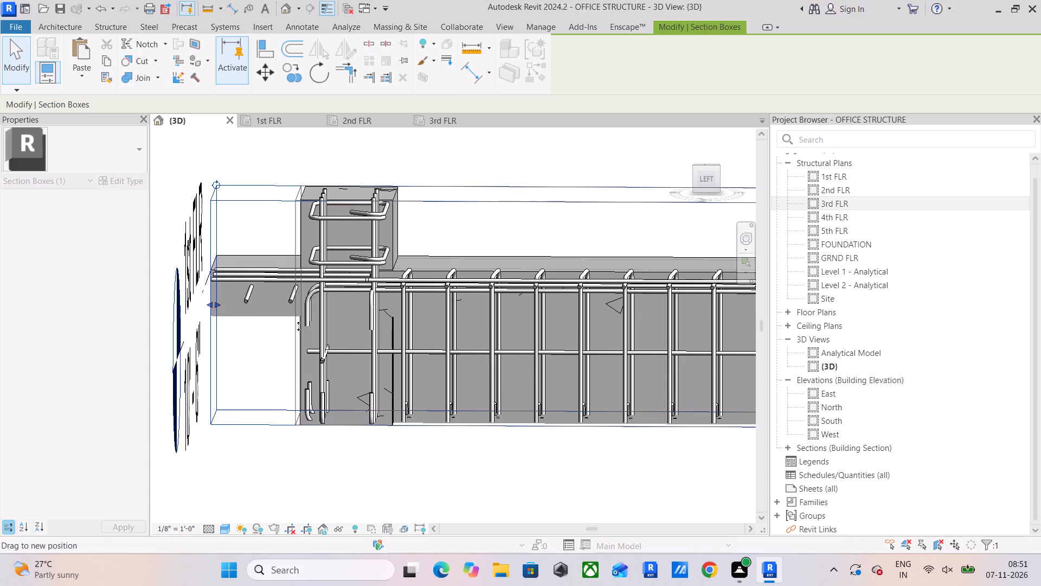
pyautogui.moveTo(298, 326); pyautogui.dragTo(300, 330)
# Examine how the beam, slab and column bars meet at the column joint exposed by the section box.
pyautogui.keyDown('shift'); pyautogui.moveTo(300, 338); pyautogui.dragTo(316, 335, button='middle'); pyautogui.keyUp('shift')
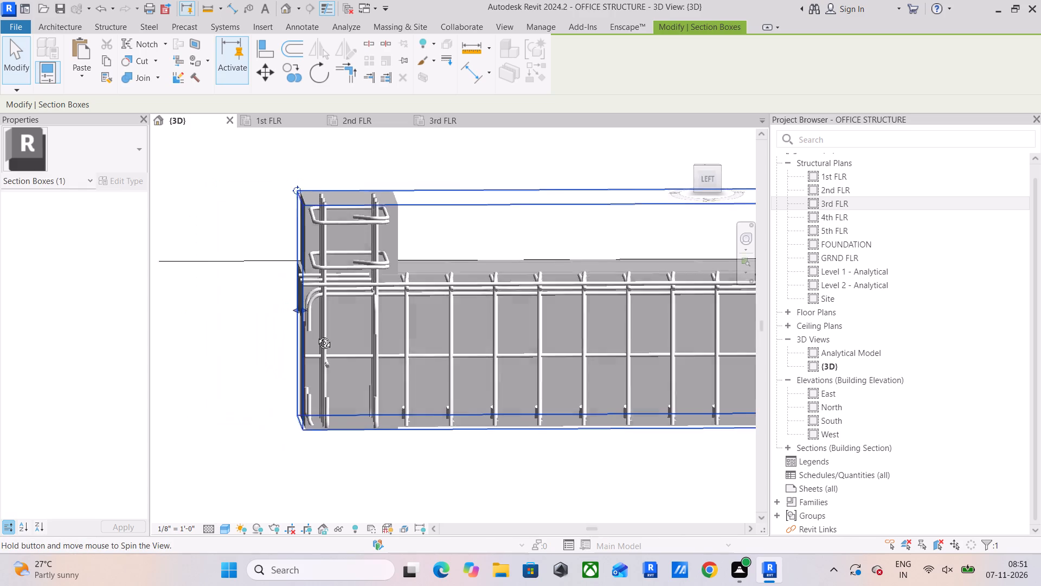
pyautogui.keyDown('shift'); pyautogui.moveTo(316, 335); pyautogui.dragTo(380, 333, button='middle'); pyautogui.keyUp('shift')
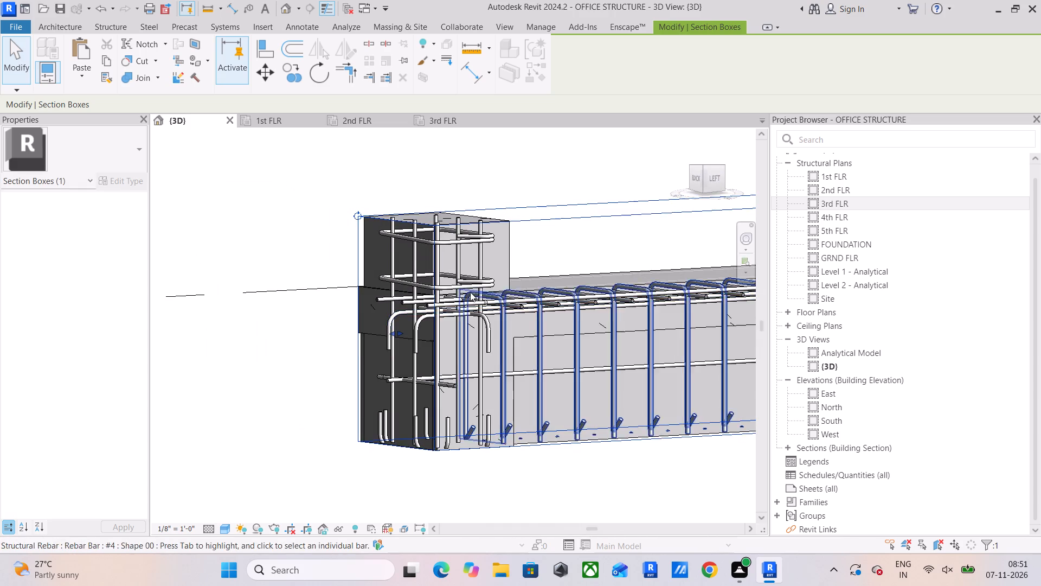
pyautogui.scroll(-2, 470, 292)
pyautogui.moveTo(486, 301); pyautogui.dragTo(342, 324, button='middle')
pyautogui.keyDown('shift'); pyautogui.moveTo(377, 329); pyautogui.dragTo(404, 327, button='middle'); pyautogui.keyUp('shift')
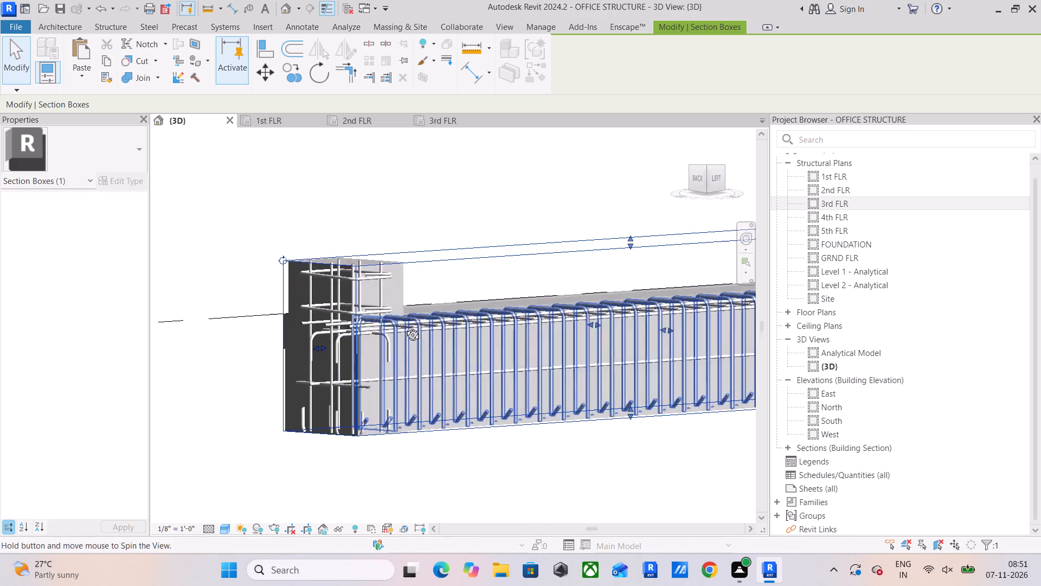
pyautogui.keyDown('shift'); pyautogui.moveTo(404, 327); pyautogui.dragTo(441, 325, button='middle'); pyautogui.keyUp('shift')
pyautogui.moveTo(436, 328); pyautogui.dragTo(337, 342, button='middle')
pyautogui.keyDown('shift'); pyautogui.moveTo(340, 362); pyautogui.dragTo(353, 390, button='middle'); pyautogui.keyUp('shift')
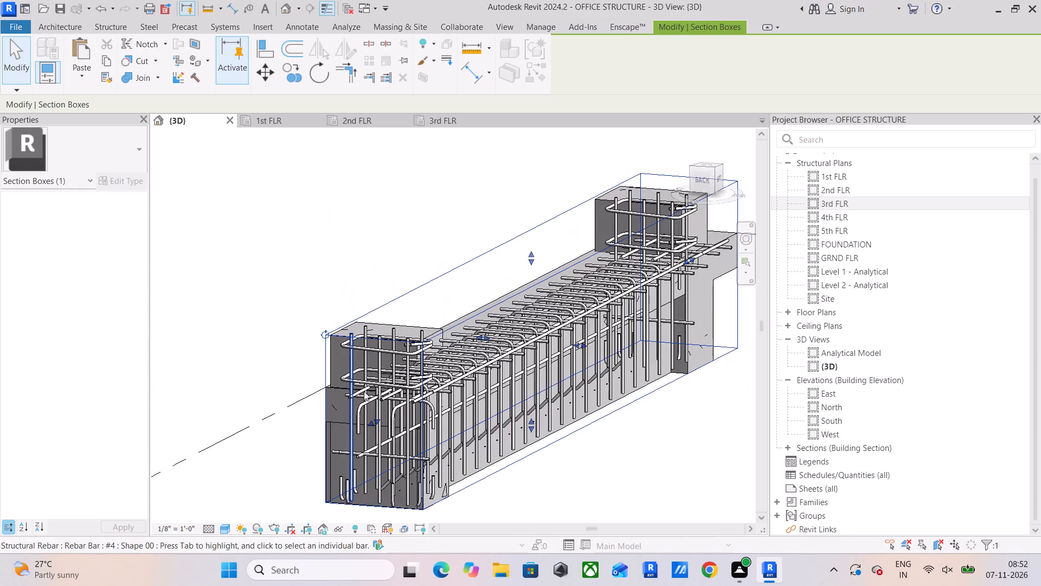
pyautogui.moveTo(364, 391); pyautogui.dragTo(369, 332, button='middle')
pyautogui.scroll(4, 403, 332)
pyautogui.keyDown('shift'); pyautogui.moveTo(377, 351); pyautogui.dragTo(359, 381, button='middle'); pyautogui.keyUp('shift')
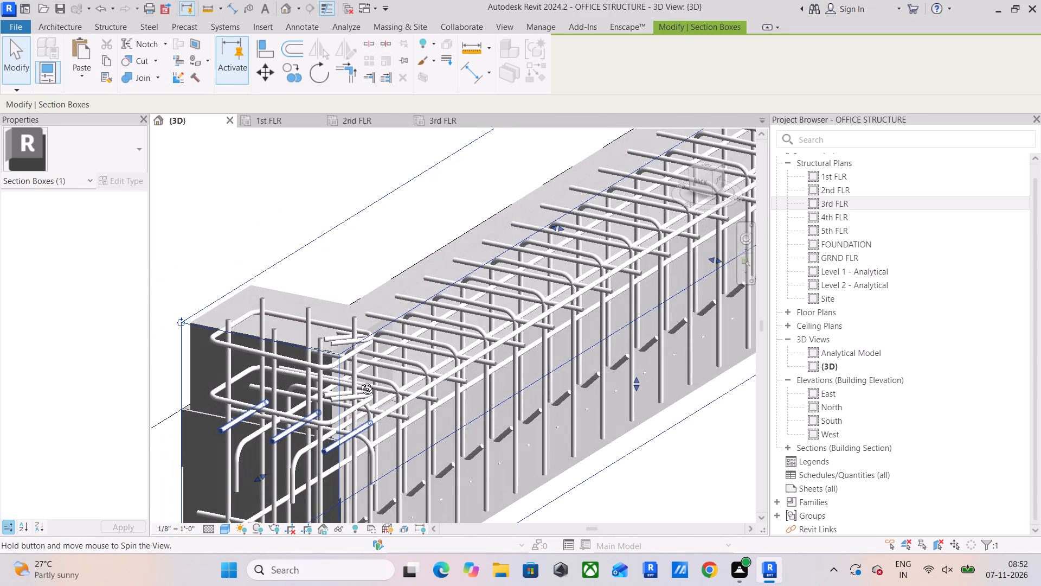
pyautogui.keyDown('shift'); pyautogui.moveTo(359, 381); pyautogui.dragTo(359, 380, button='middle'); pyautogui.keyUp('shift')
pyautogui.moveTo(357, 398); pyautogui.dragTo(386, 325, button='middle')
pyautogui.scroll(3, 349, 360)
# Check the straight #4 slab bars passing through the column joint from both sides of the beam.
pyautogui.click(287, 366)
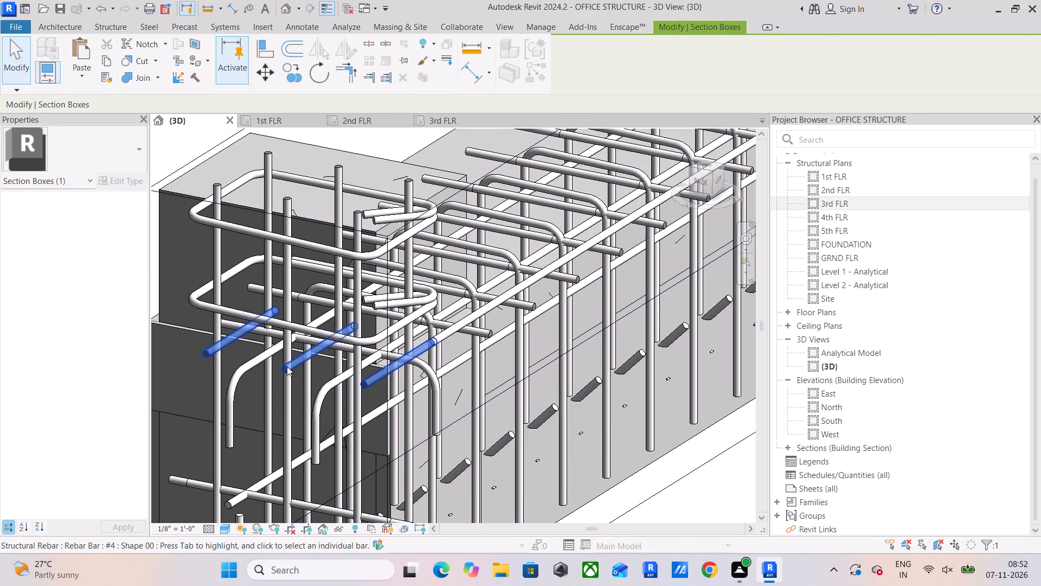
pyautogui.scroll(-5, 287, 366)
pyautogui.keyDown('shift'); pyautogui.moveTo(285, 375); pyautogui.dragTo(299, 388, button='middle'); pyautogui.keyUp('shift')
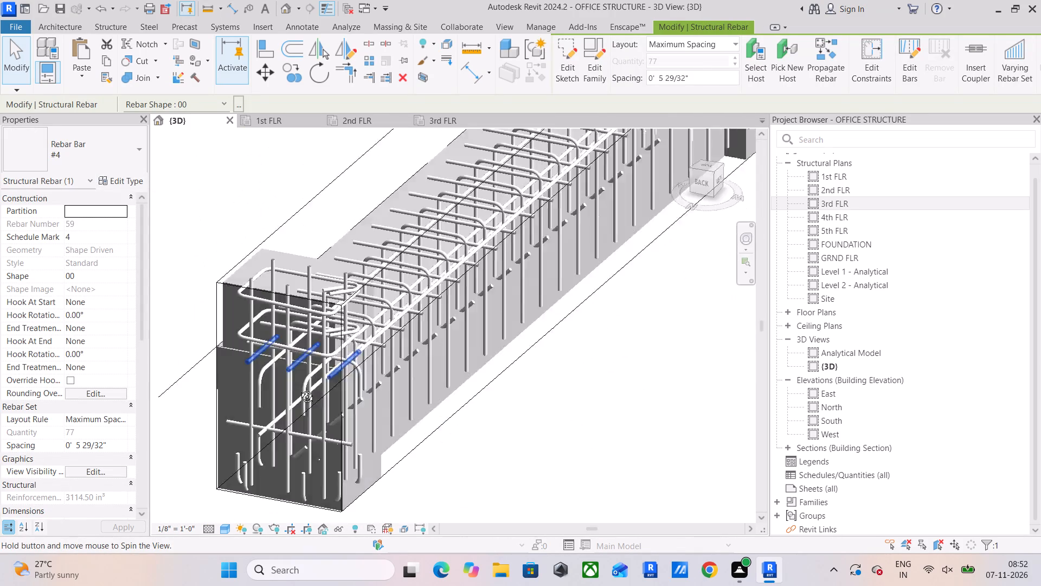
pyautogui.keyDown('shift'); pyautogui.moveTo(299, 388); pyautogui.dragTo(171, 459, button='middle'); pyautogui.keyUp('shift')
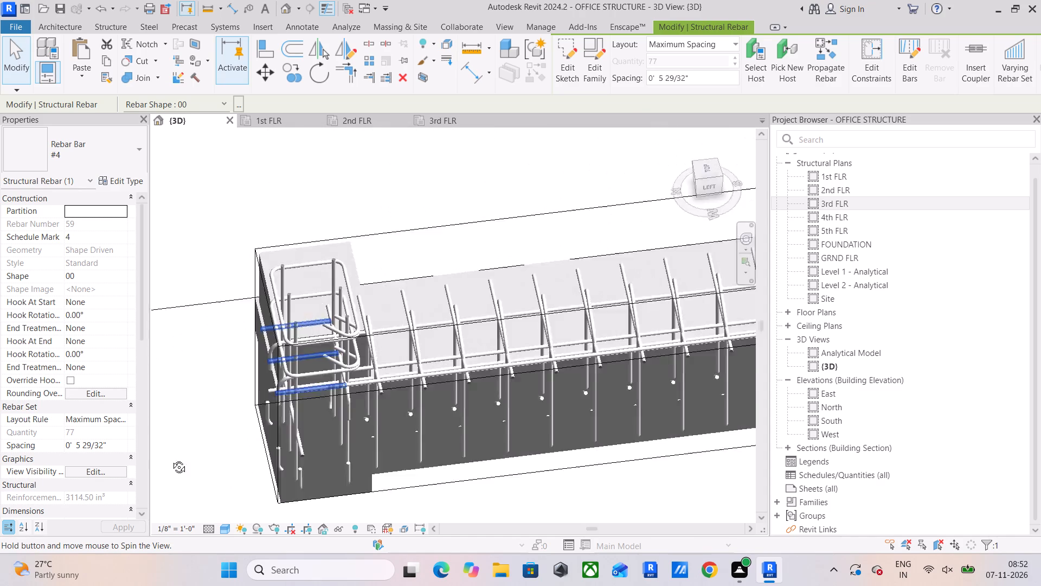
pyautogui.keyDown('shift'); pyautogui.moveTo(171, 459); pyautogui.dragTo(152, 336, button='middle'); pyautogui.keyUp('shift')
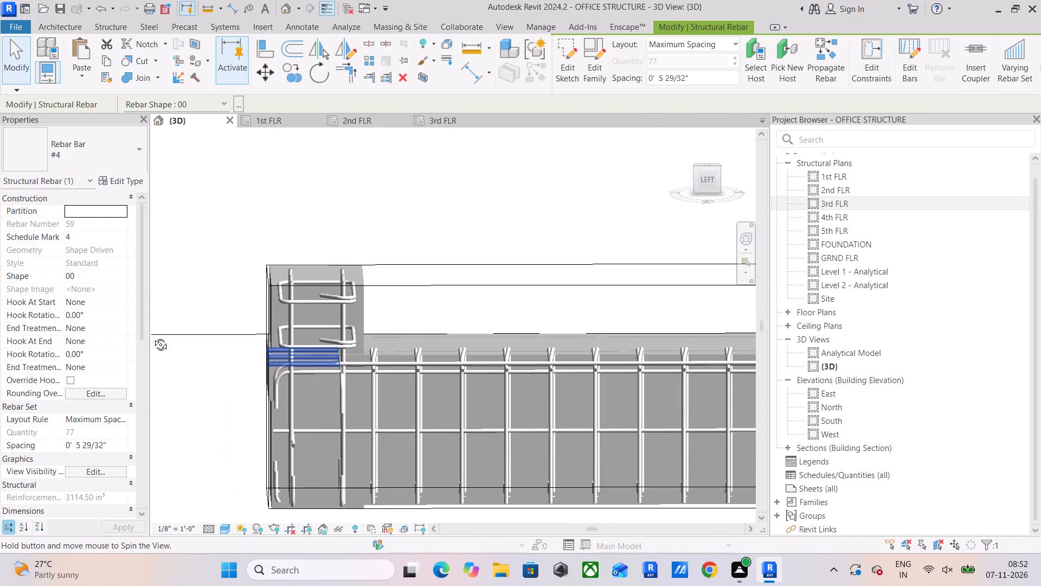
pyautogui.keyDown('shift'); pyautogui.moveTo(152, 336); pyautogui.dragTo(391, 351, button='middle'); pyautogui.keyUp('shift')
pyautogui.scroll(-5, 339, 366)
pyautogui.keyDown('shift'); pyautogui.moveTo(343, 391); pyautogui.dragTo(502, 444, button='middle'); pyautogui.keyUp('shift')
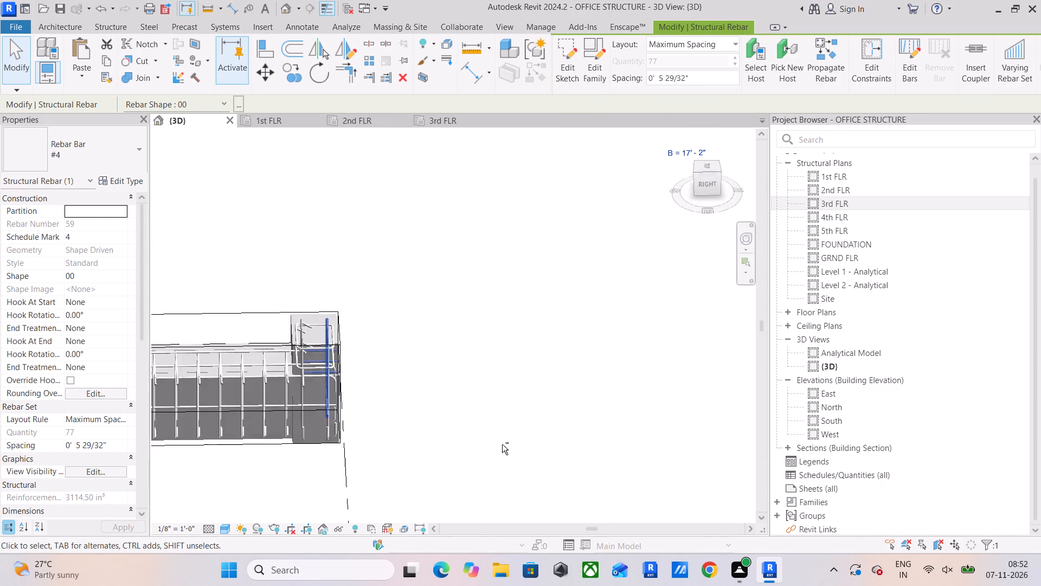
# Extend the section box's end face well past the column to take in part of the adjoining span.
pyautogui.click(235, 313)
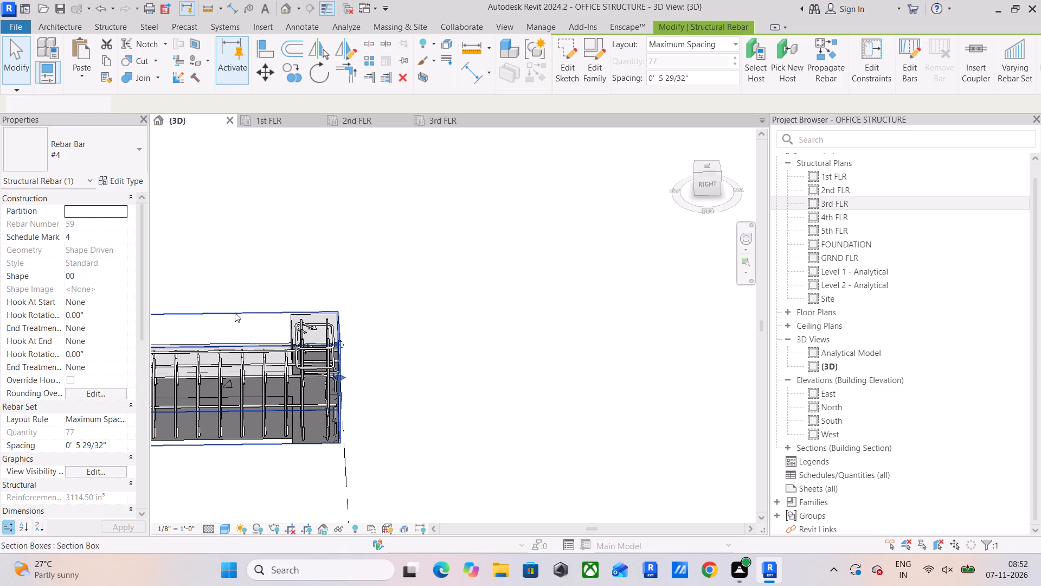
pyautogui.moveTo(346, 378); pyautogui.dragTo(586, 375)
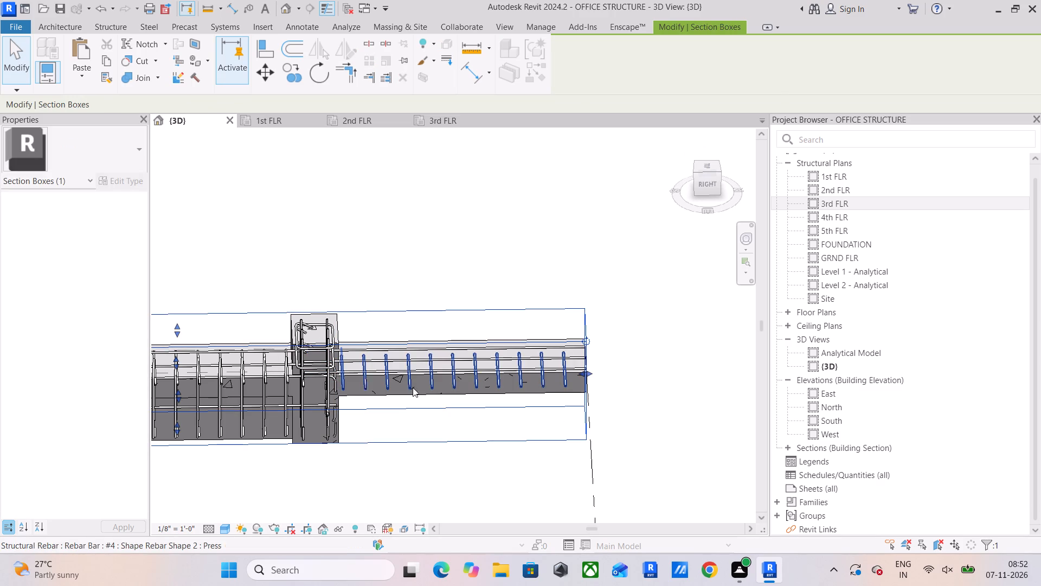
# Examine the transverse #4 slab bar set beside the column joint, in the adjoining span exposed by the section box.
pyautogui.keyDown('shift'); pyautogui.moveTo(361, 381); pyautogui.dragTo(262, 394, button='middle'); pyautogui.keyUp('shift')
pyautogui.moveTo(272, 399); pyautogui.dragTo(277, 396, button='middle')
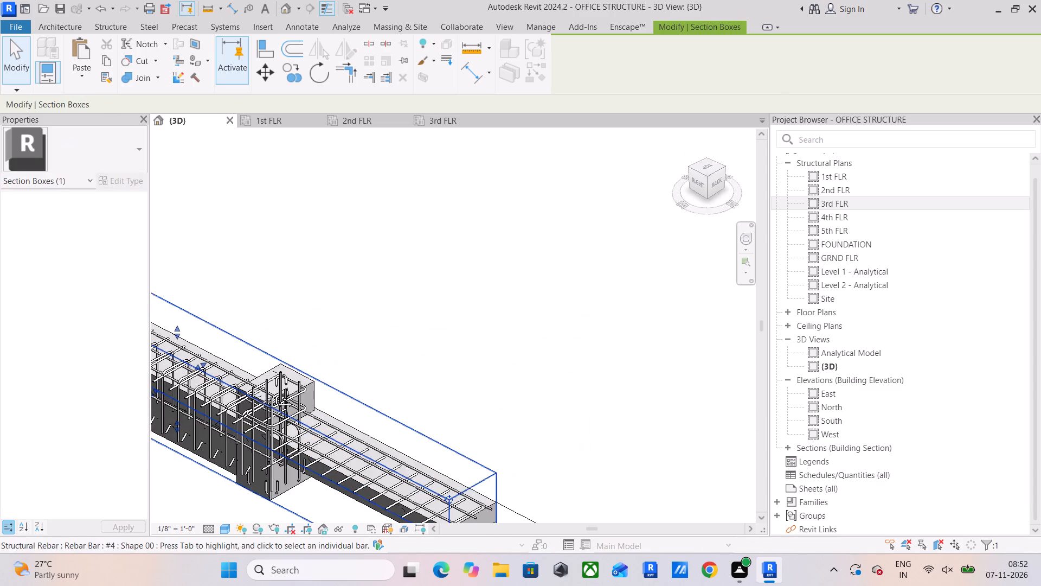
pyautogui.moveTo(277, 396); pyautogui.dragTo(324, 327, button='middle')
pyautogui.scroll(1, 326, 324)
pyautogui.scroll(4, 294, 387)
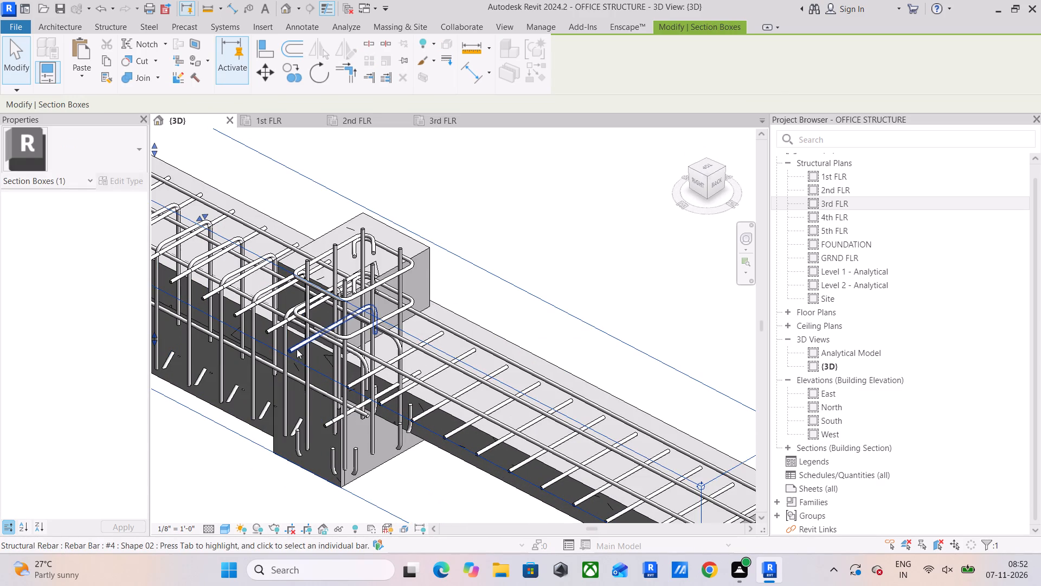
pyautogui.keyDown('shift'); pyautogui.moveTo(297, 349); pyautogui.dragTo(279, 301, button='middle'); pyautogui.keyUp('shift')
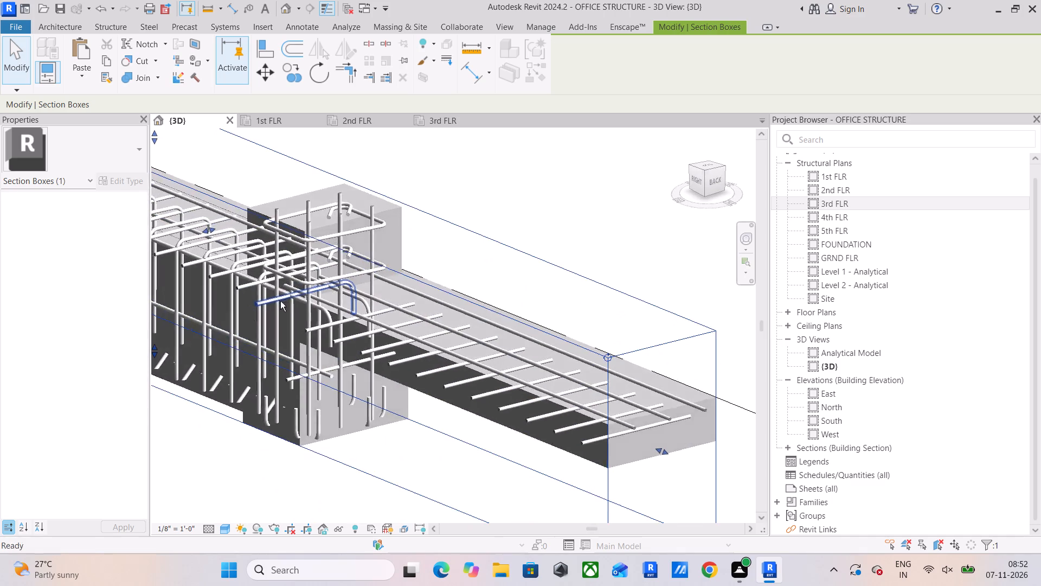
pyautogui.scroll(3, 293, 323)
pyautogui.click(322, 332)
pyautogui.scroll(-3, 322, 332)
pyautogui.keyDown('shift'); pyautogui.moveTo(316, 340); pyautogui.dragTo(311, 353, button='middle'); pyautogui.keyUp('shift')
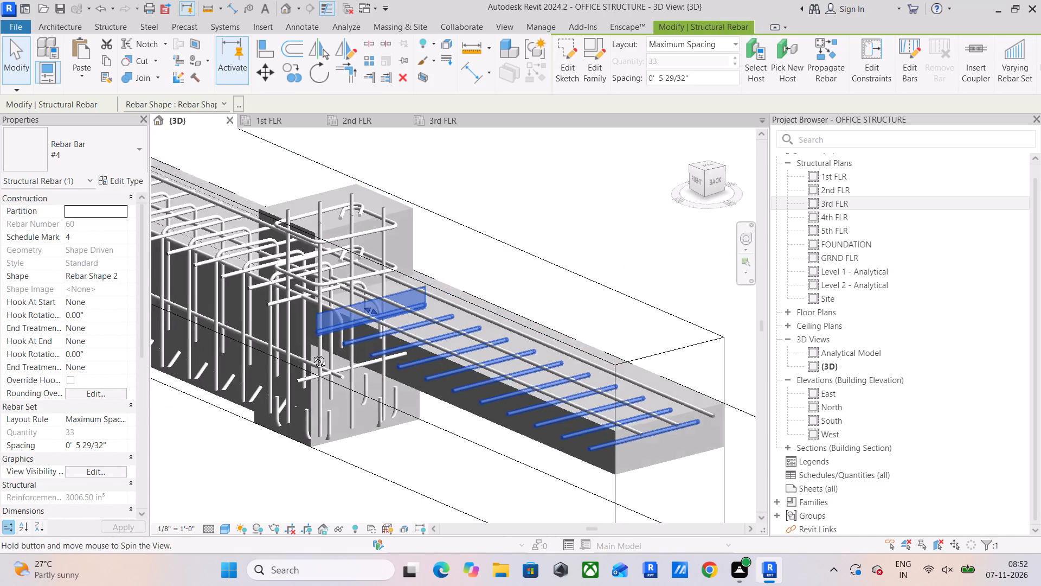
pyautogui.keyDown('shift'); pyautogui.moveTo(311, 353); pyautogui.dragTo(304, 368, button='middle'); pyautogui.keyUp('shift')
# Check the hooked #4 Shape 02 beam bar at the column joint from the opposite side of the beam.
pyautogui.click(283, 266)
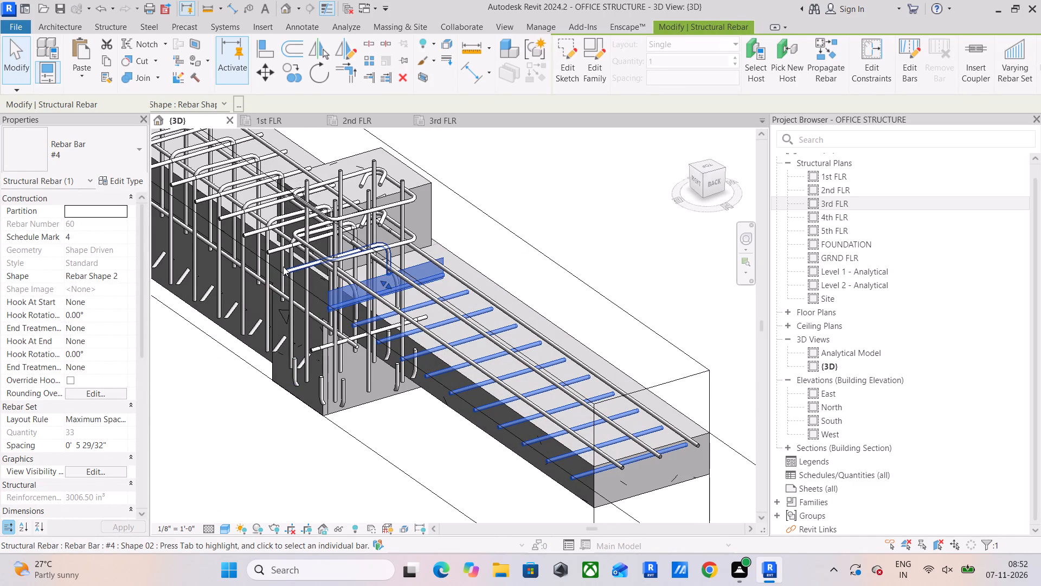
pyautogui.keyDown('shift'); pyautogui.moveTo(283, 266); pyautogui.dragTo(69, 229, button='middle'); pyautogui.keyUp('shift')
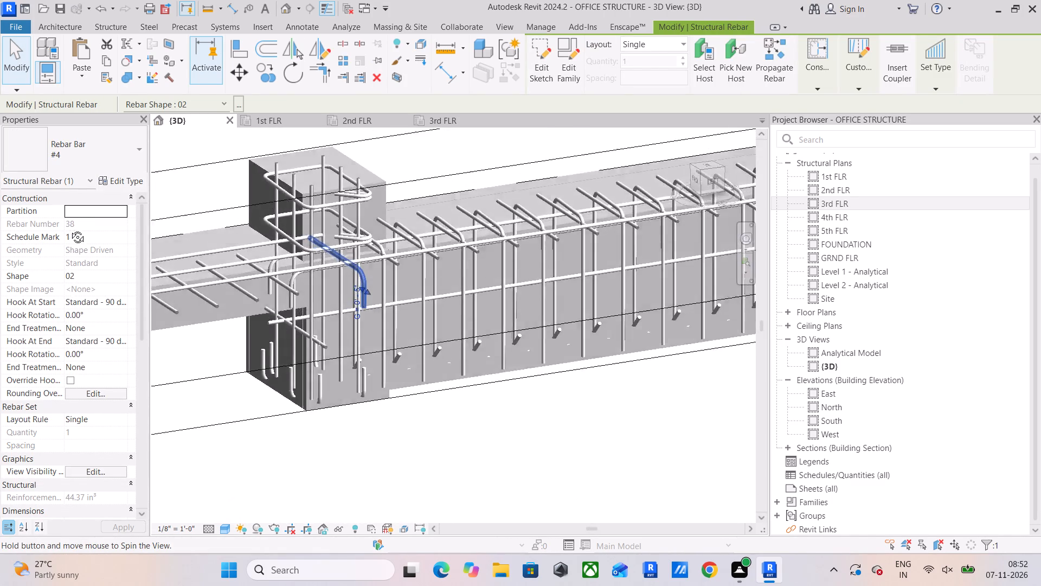
pyautogui.keyDown('shift'); pyautogui.moveTo(69, 229); pyautogui.dragTo(64, 213, button='middle'); pyautogui.keyUp('shift')
pyautogui.keyDown('shift'); pyautogui.moveTo(285, 314); pyautogui.dragTo(273, 286, button='middle'); pyautogui.keyUp('shift')
pyautogui.keyDown('shift'); pyautogui.scroll(1, 287, 312); pyautogui.keyUp('shift')
pyautogui.moveTo(273, 286); pyautogui.dragTo(342, 275, button='middle')
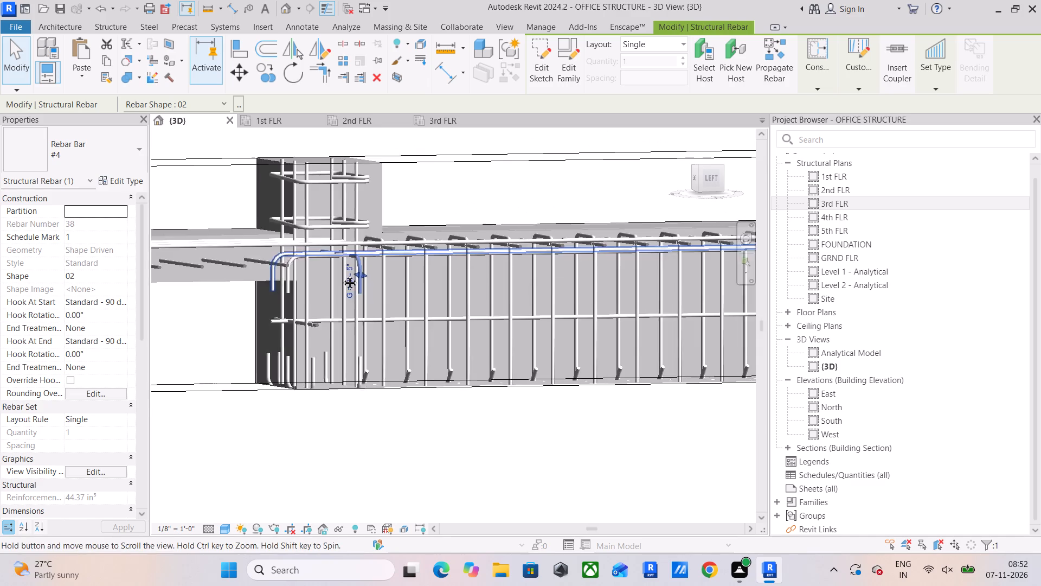
pyautogui.moveTo(342, 275); pyautogui.dragTo(496, 245, button='middle')
pyautogui.scroll(-4, 550, 241)
pyautogui.keyDown('shift'); pyautogui.moveTo(543, 250); pyautogui.dragTo(459, 237, button='middle'); pyautogui.keyUp('shift')
pyautogui.keyDown('shift'); pyautogui.scroll(1, 440, 247); pyautogui.keyUp('shift')
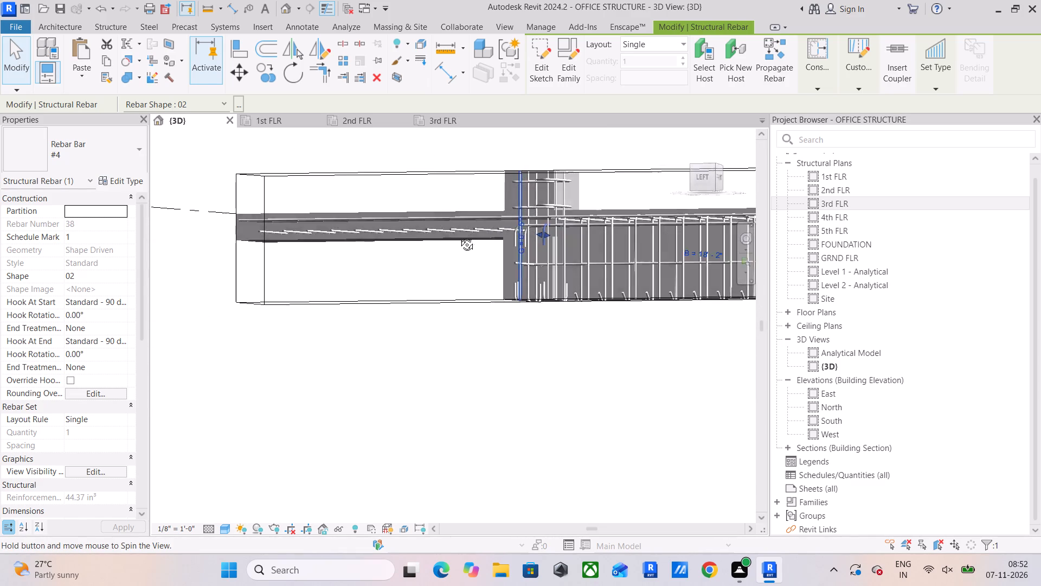
pyautogui.keyDown('shift'); pyautogui.moveTo(459, 237); pyautogui.dragTo(511, 259, button='middle'); pyautogui.keyUp('shift')
pyautogui.moveTo(528, 267); pyautogui.dragTo(483, 346, button='middle')
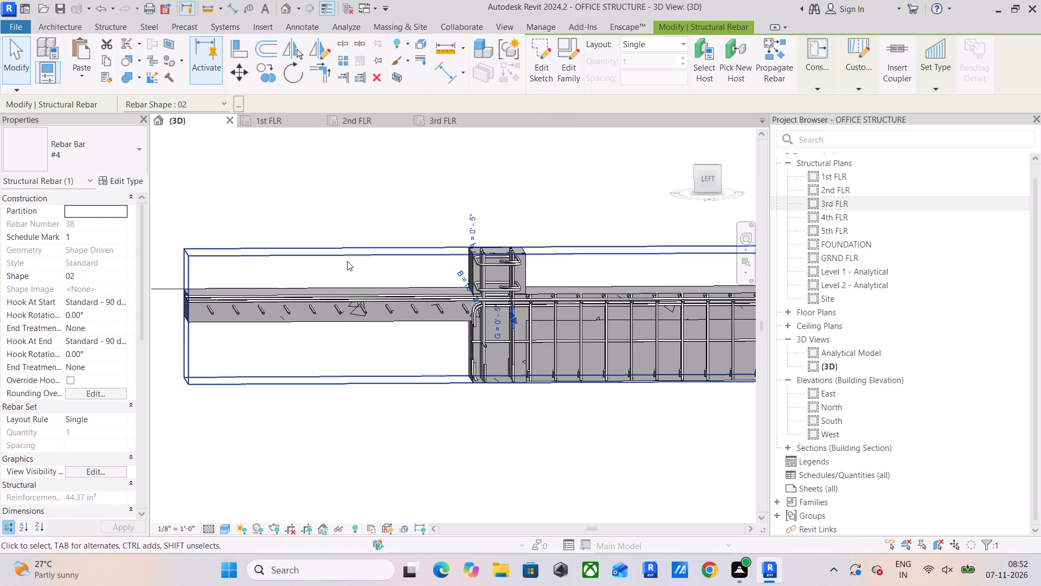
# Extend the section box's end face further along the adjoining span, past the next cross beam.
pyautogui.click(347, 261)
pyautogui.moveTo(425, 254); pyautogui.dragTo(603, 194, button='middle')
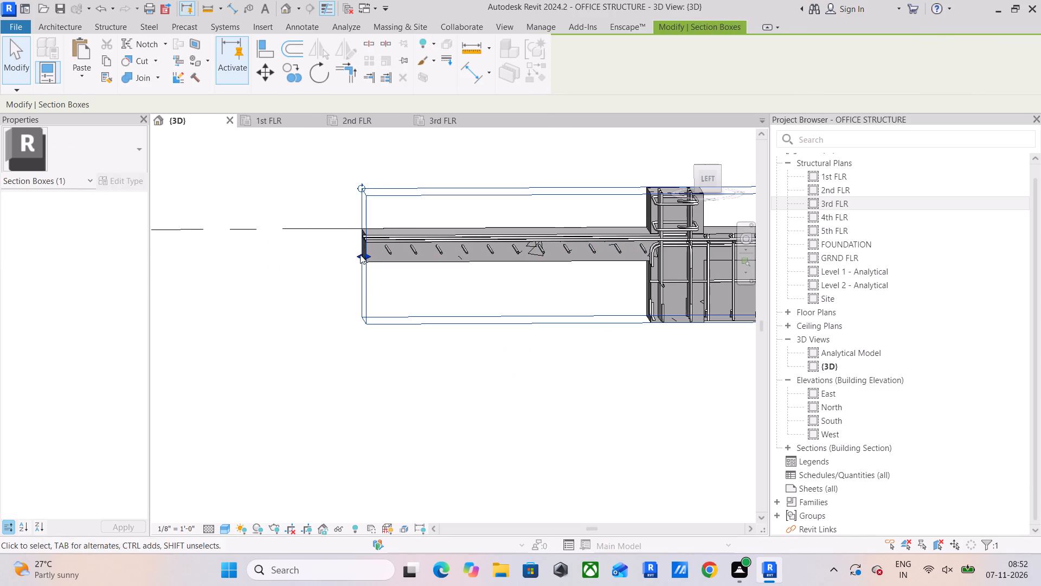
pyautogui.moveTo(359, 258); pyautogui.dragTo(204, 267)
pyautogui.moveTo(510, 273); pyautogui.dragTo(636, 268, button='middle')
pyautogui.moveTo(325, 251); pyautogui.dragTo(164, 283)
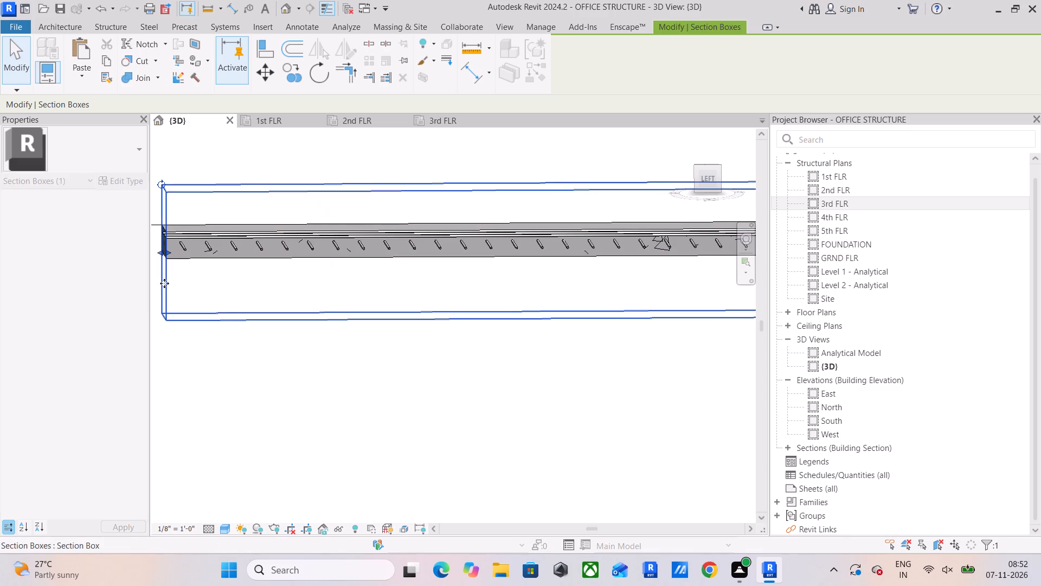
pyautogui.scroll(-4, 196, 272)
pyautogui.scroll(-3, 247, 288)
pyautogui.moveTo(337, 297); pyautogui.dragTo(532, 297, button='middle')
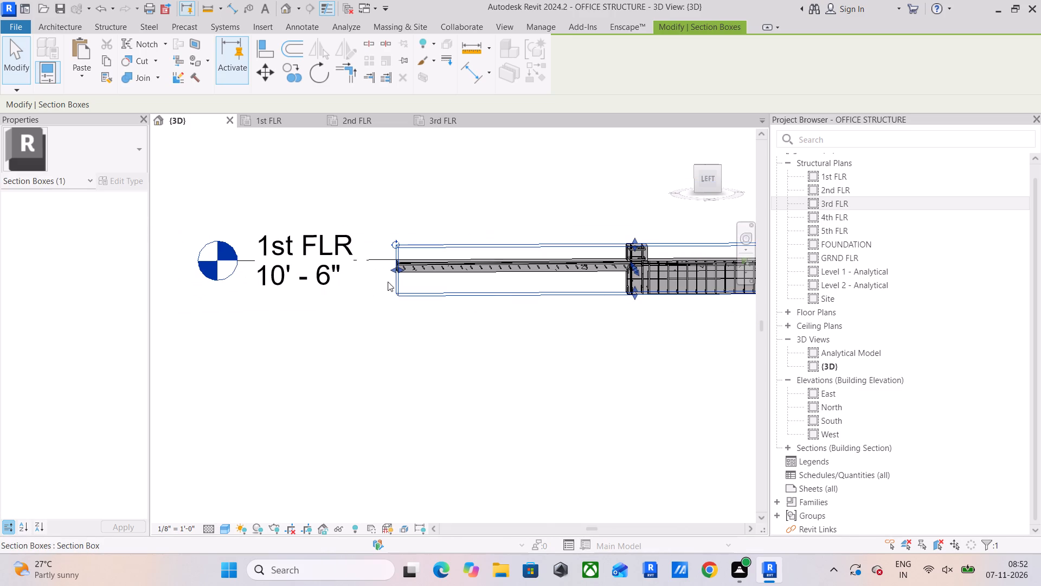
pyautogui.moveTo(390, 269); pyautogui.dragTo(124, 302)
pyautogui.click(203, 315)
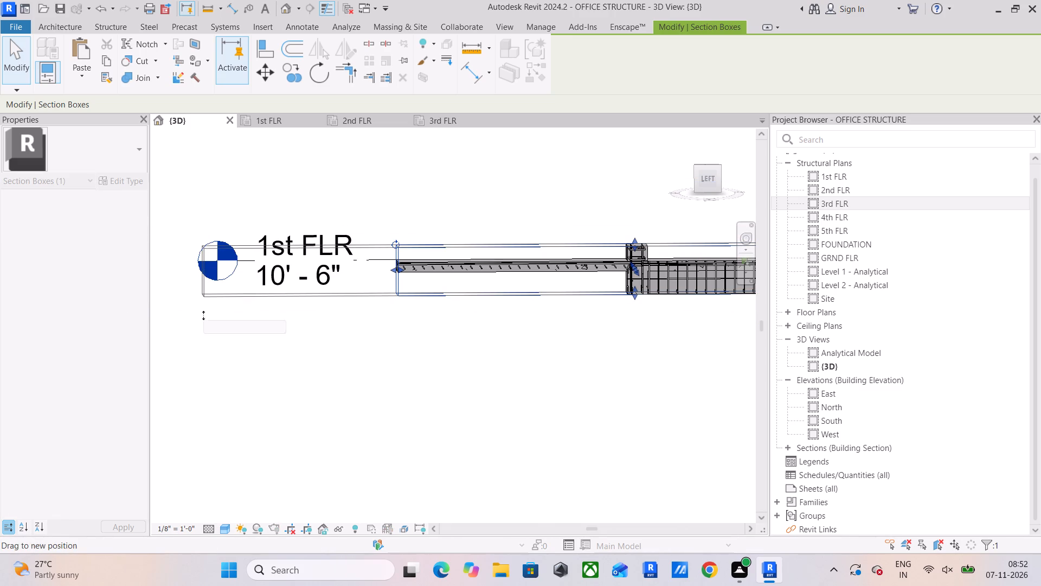
# Inspect in the left view how the straight #4 slab bars meet the cross beam's stirrup and bars.
pyautogui.scroll(4, 409, 272)
pyautogui.scroll(4, 287, 257)
pyautogui.moveTo(459, 292); pyautogui.dragTo(436, 298, button='middle')
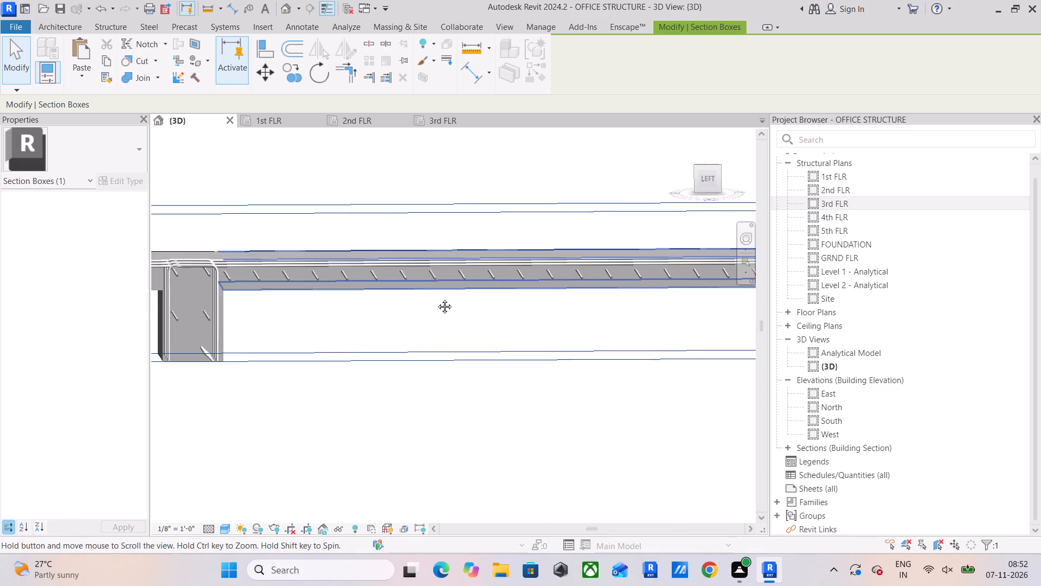
pyautogui.moveTo(436, 298); pyautogui.dragTo(310, 301, button='middle')
pyautogui.click(600, 270)
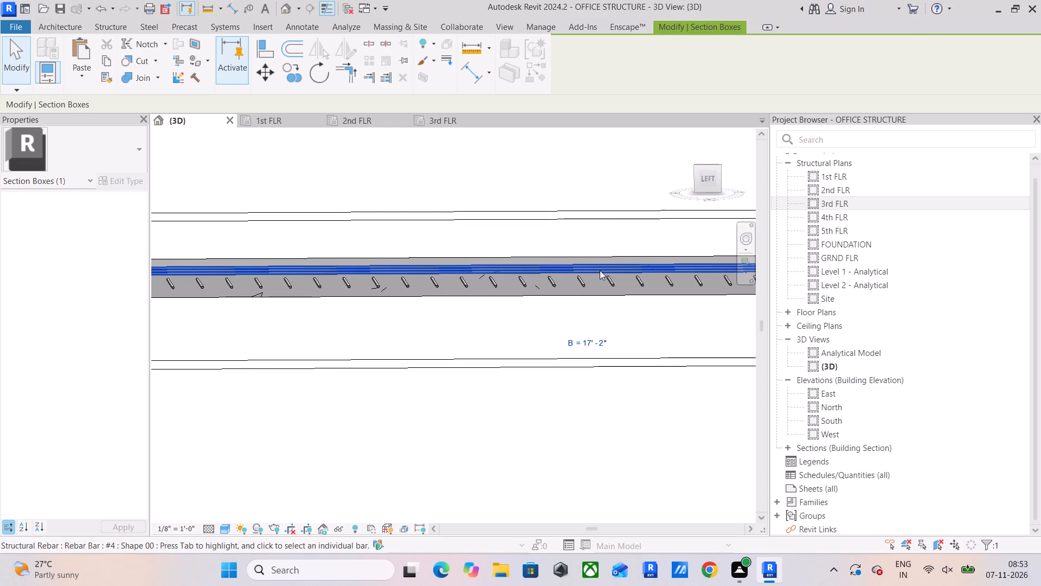
pyautogui.click(711, 175)
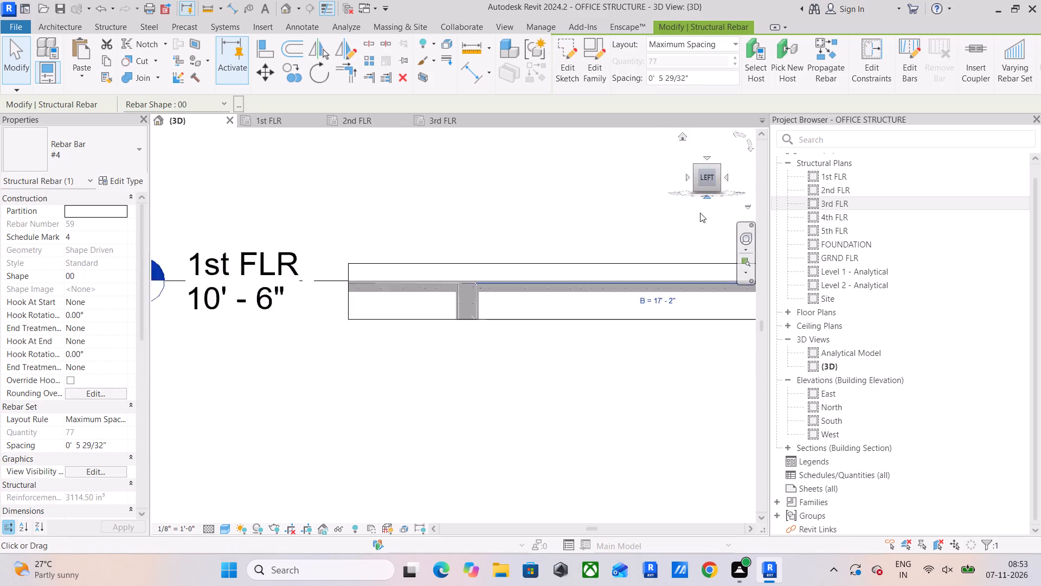
pyautogui.scroll(5, 523, 309)
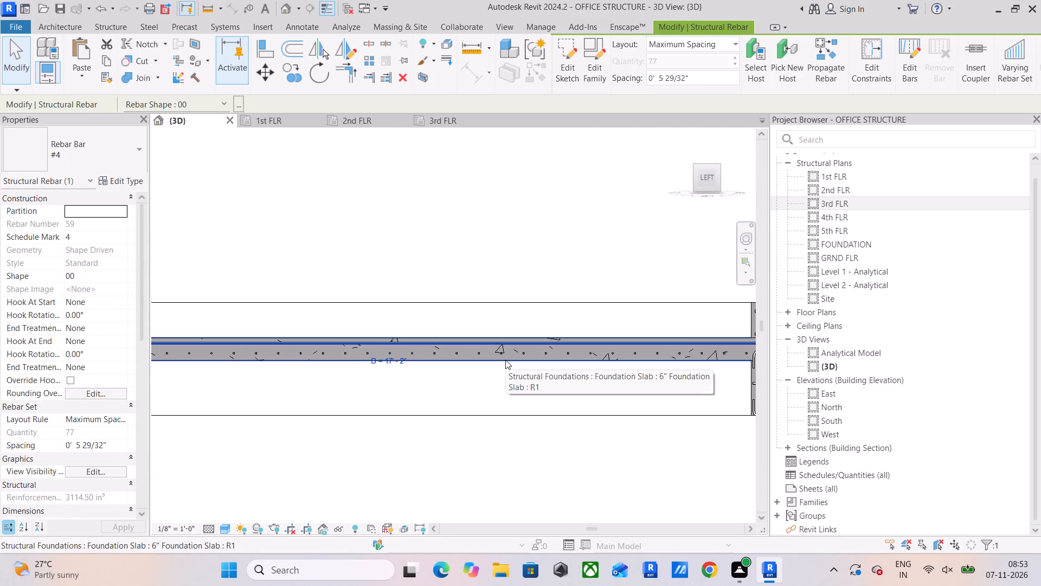
pyautogui.scroll(4, 505, 360)
pyautogui.scroll(-9, 487, 347)
pyautogui.moveTo(626, 367); pyautogui.dragTo(529, 390, button='middle')
pyautogui.scroll(5, 299, 379)
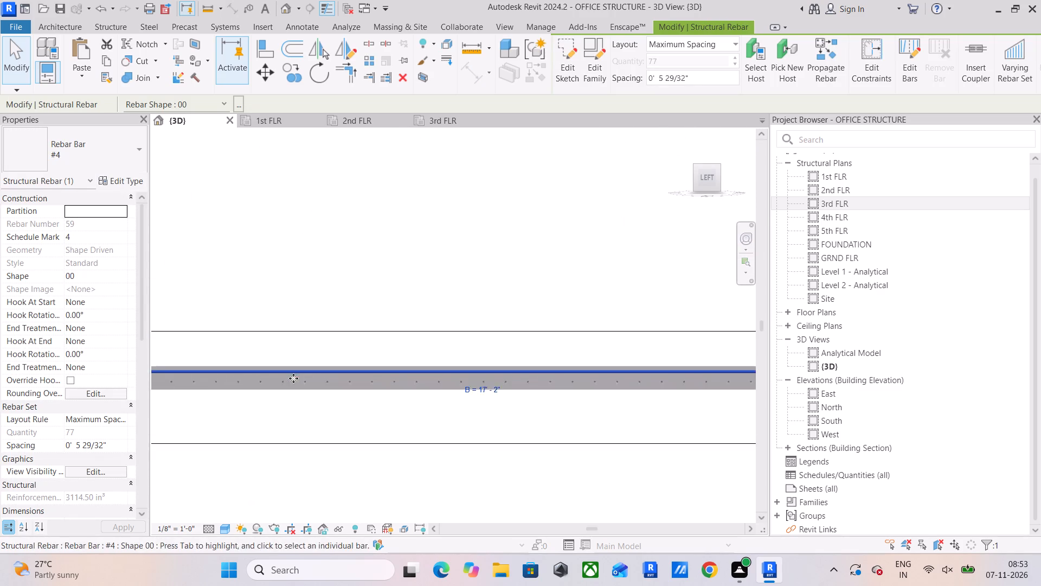
pyautogui.moveTo(320, 400); pyautogui.dragTo(394, 337, button='middle')
pyautogui.scroll(6, 249, 344)
pyautogui.moveTo(237, 339); pyautogui.dragTo(472, 384, button='middle')
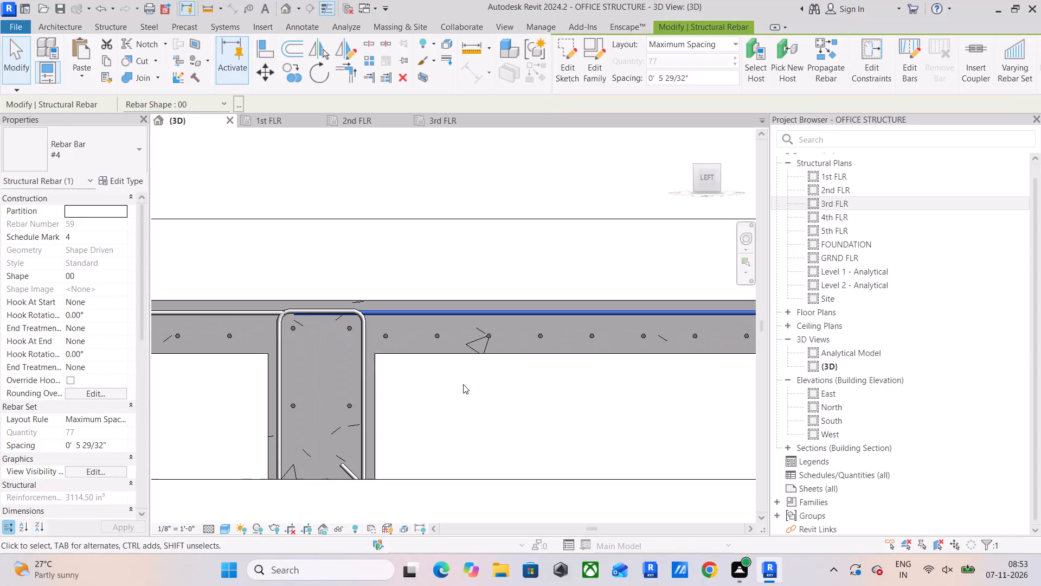
pyautogui.scroll(4, 314, 334)
pyautogui.moveTo(314, 334); pyautogui.dragTo(351, 354, button='middle')
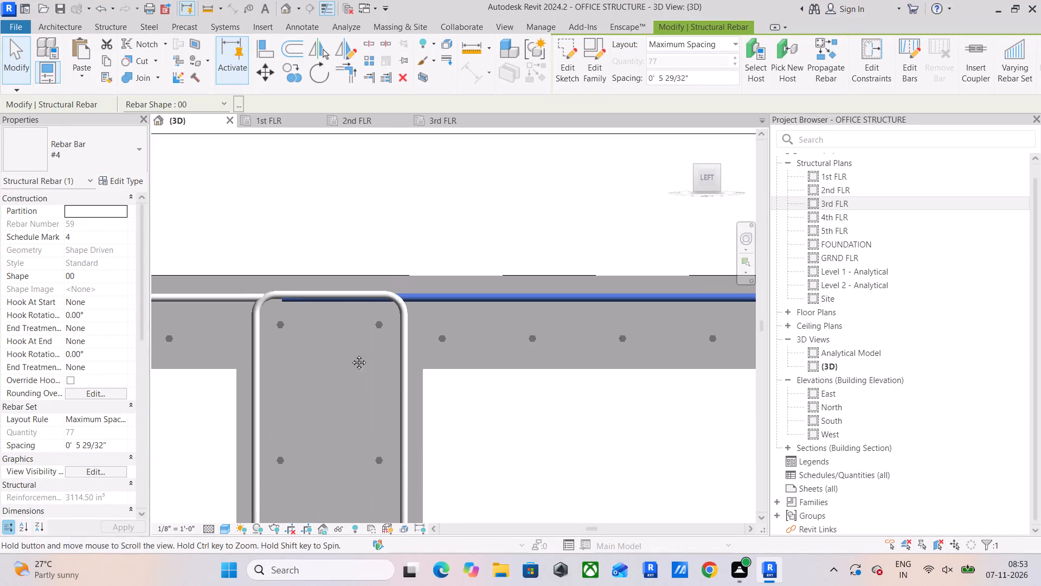
pyautogui.moveTo(351, 354); pyautogui.dragTo(375, 368, button='middle')
# Compare the slab bars along the adjoining span with the hooked beam bars at the column joint.
pyautogui.scroll(-4, 419, 370)
pyautogui.moveTo(470, 405); pyautogui.dragTo(411, 440, button='middle')
pyautogui.scroll(-3, 420, 426)
pyautogui.moveTo(428, 434); pyautogui.dragTo(566, 408, button='middle')
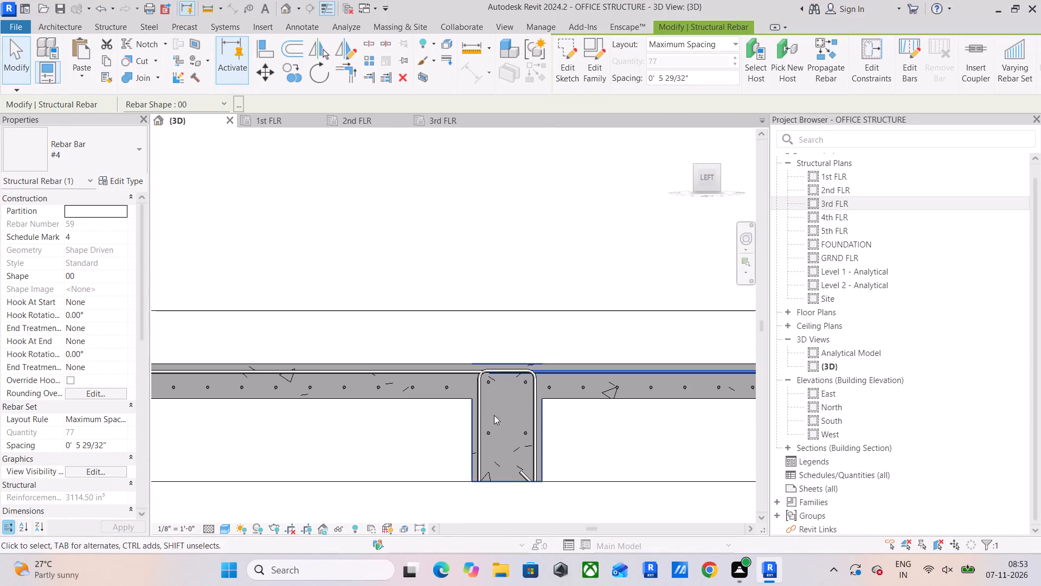
pyautogui.click(445, 388)
pyautogui.click(442, 461)
pyautogui.scroll(-5, 618, 437)
pyautogui.moveTo(670, 443); pyautogui.dragTo(520, 472, button='middle')
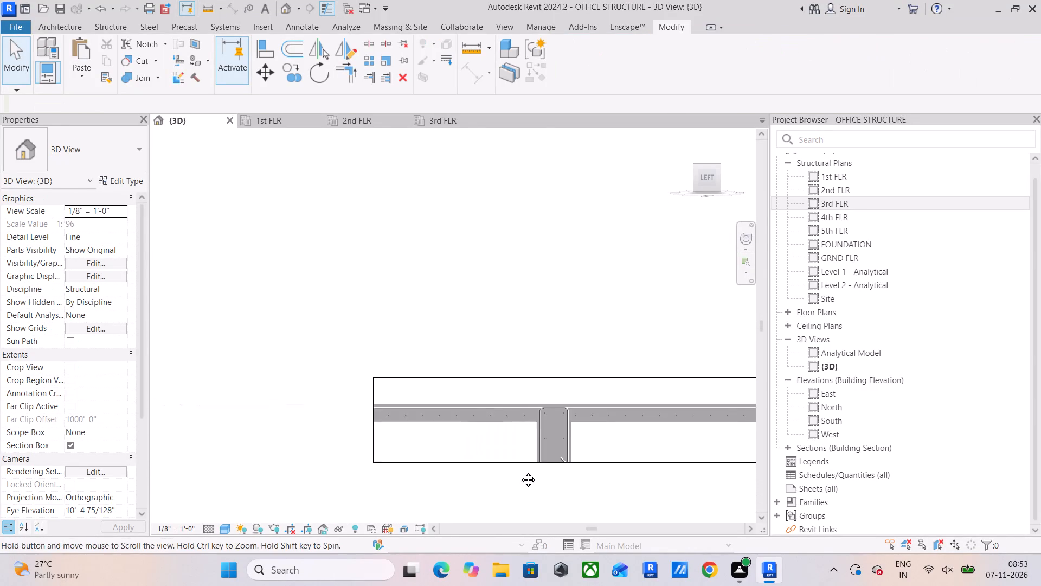
pyautogui.moveTo(520, 472); pyautogui.dragTo(323, 472, button='middle')
pyautogui.moveTo(716, 470); pyautogui.dragTo(270, 438, button='middle')
pyautogui.scroll(5, 388, 388)
pyautogui.scroll(5, 289, 430)
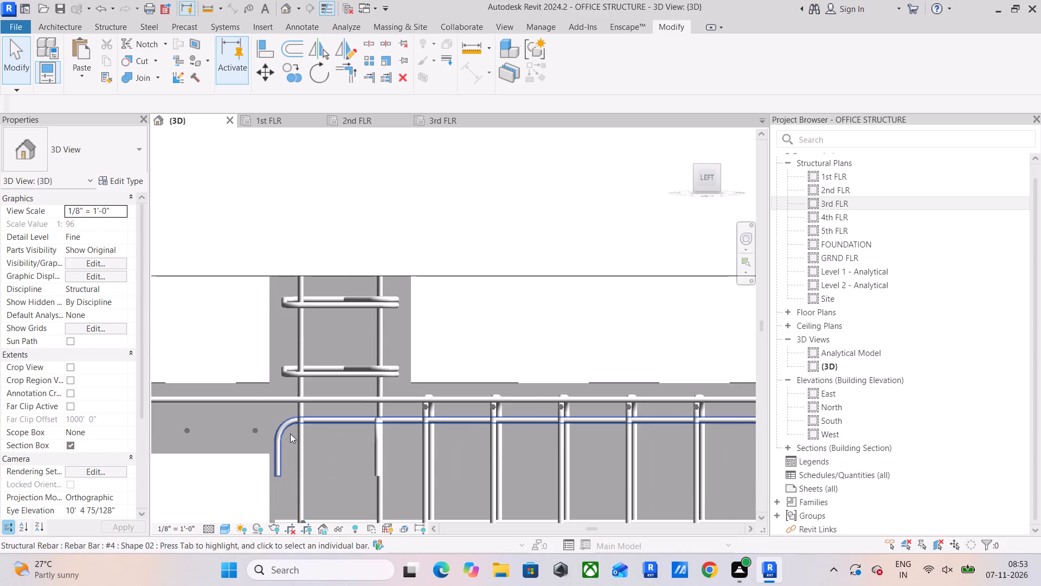
# Pull the section box's end face back in to the outer face of the column at the beam's end.
pyautogui.scroll(-10, 250, 418)
pyautogui.moveTo(278, 423); pyautogui.dragTo(895, 374, button='middle')
pyautogui.scroll(-5, 713, 399)
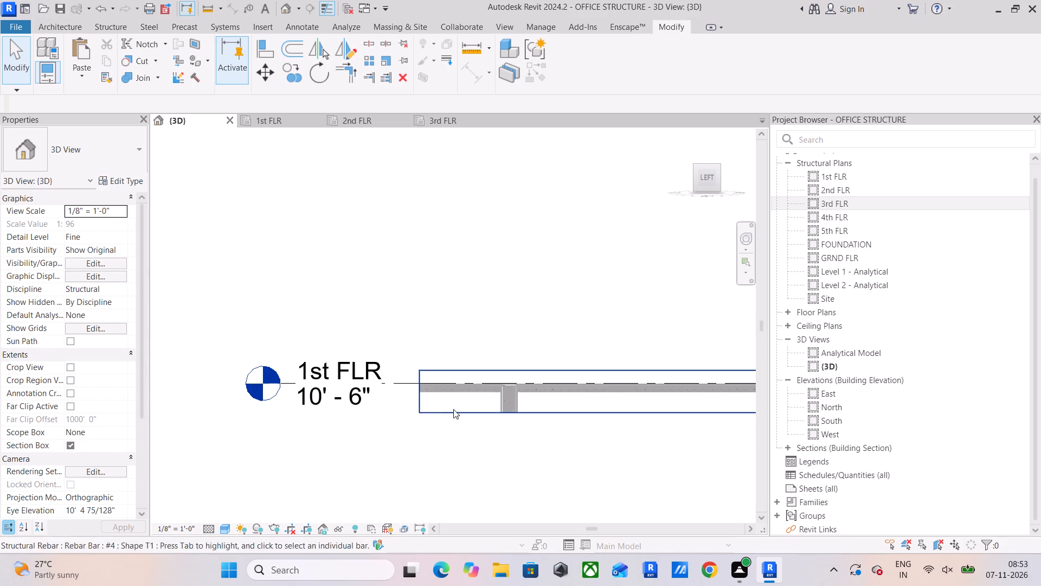
pyautogui.click(441, 368)
pyautogui.scroll(-5, 425, 398)
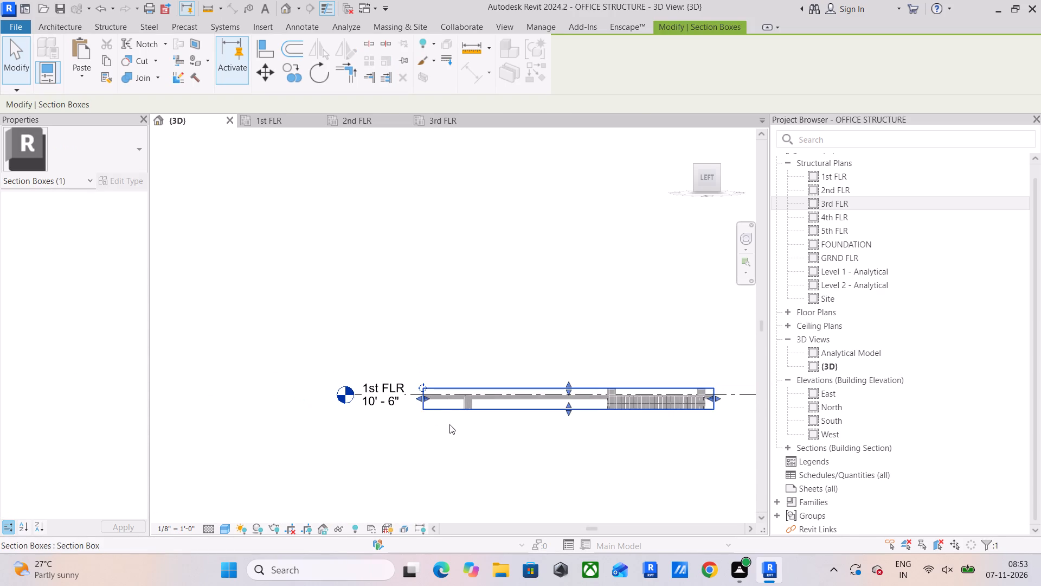
pyautogui.moveTo(426, 397); pyautogui.dragTo(603, 416)
pyautogui.scroll(14, 603, 400)
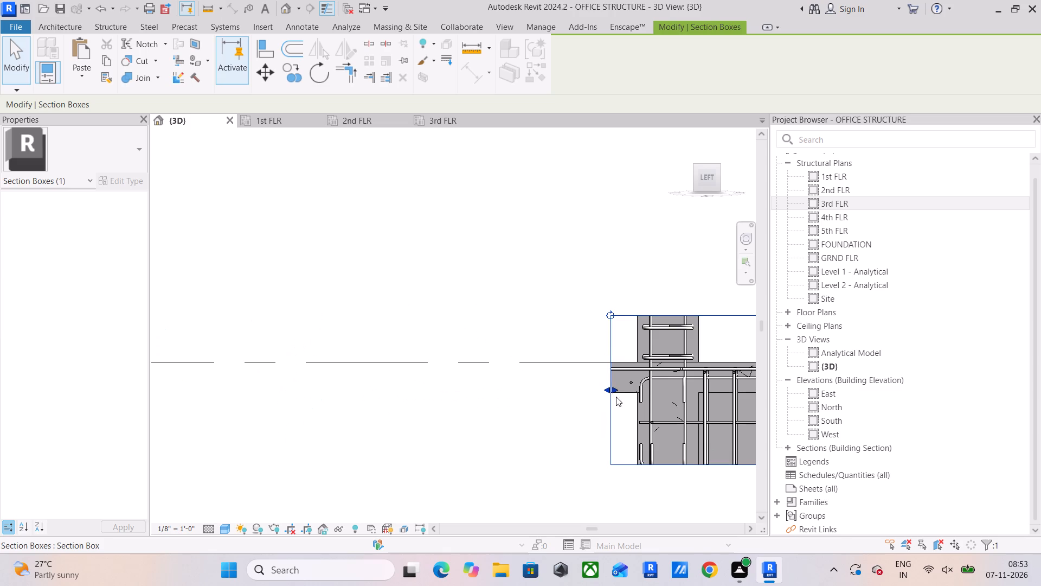
pyautogui.moveTo(614, 389); pyautogui.dragTo(635, 403)
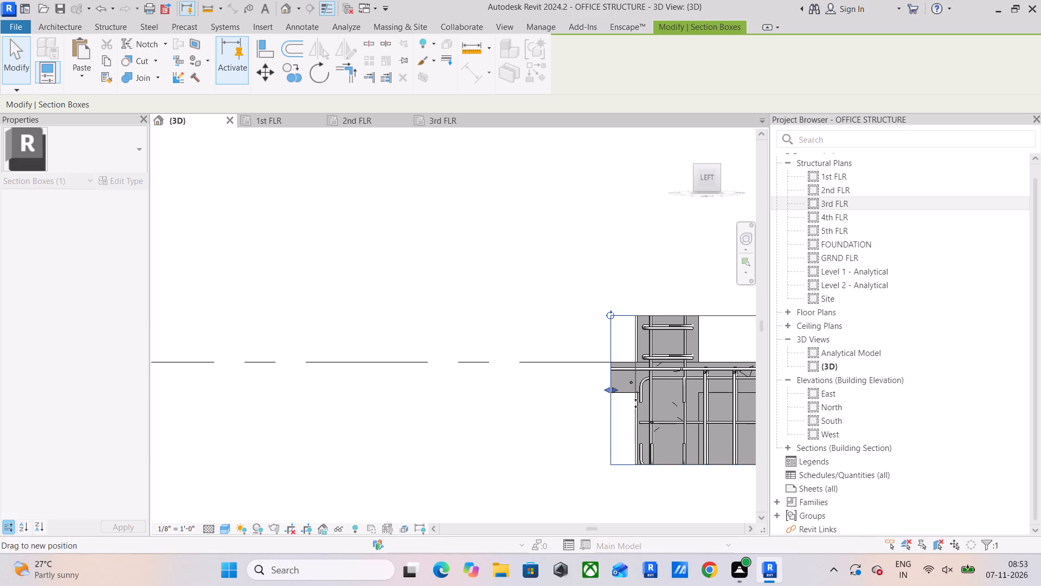
pyautogui.moveTo(635, 403); pyautogui.dragTo(635, 407)
pyautogui.click(548, 429)
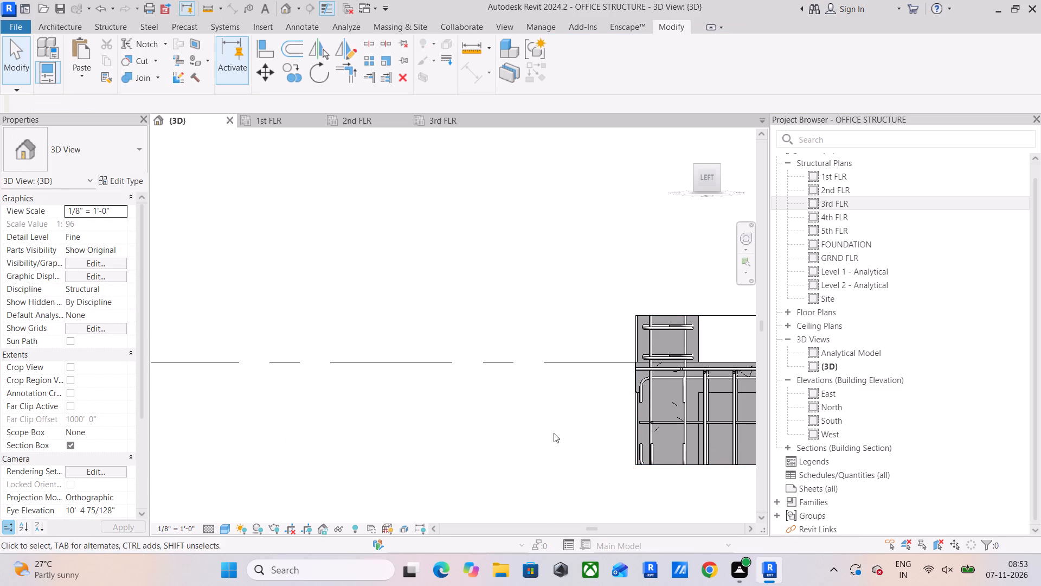
# Examine the column, slab and hooked beam bars at the cut column end of the beam in 3D.
pyautogui.keyDown('shift'); pyautogui.scroll(1, 554, 433); pyautogui.keyUp('shift')
pyautogui.keyDown('shift'); pyautogui.moveTo(554, 433); pyautogui.dragTo(682, 474, button='middle'); pyautogui.keyUp('shift')
pyautogui.moveTo(532, 405); pyautogui.dragTo(582, 475, button='middle')
pyautogui.keyDown('shift'); pyautogui.moveTo(424, 408); pyautogui.dragTo(454, 410, button='middle'); pyautogui.keyUp('shift')
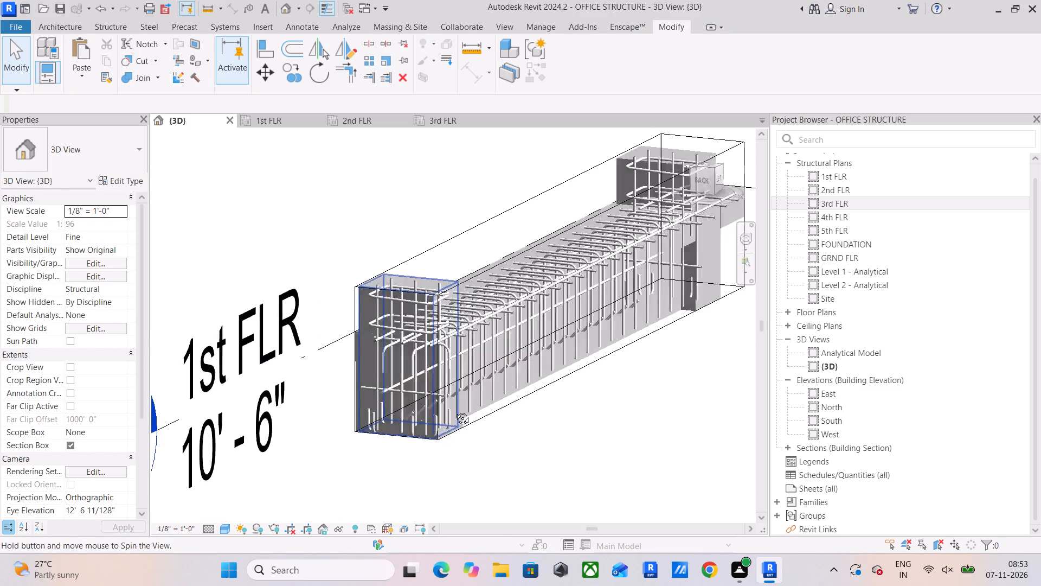
pyautogui.keyDown('shift'); pyautogui.moveTo(454, 410); pyautogui.dragTo(474, 403, button='middle'); pyautogui.keyUp('shift')
pyautogui.moveTo(392, 388); pyautogui.dragTo(441, 388, button='middle')
pyautogui.scroll(8, 345, 391)
pyautogui.moveTo(356, 414); pyautogui.dragTo(426, 416, button='middle')
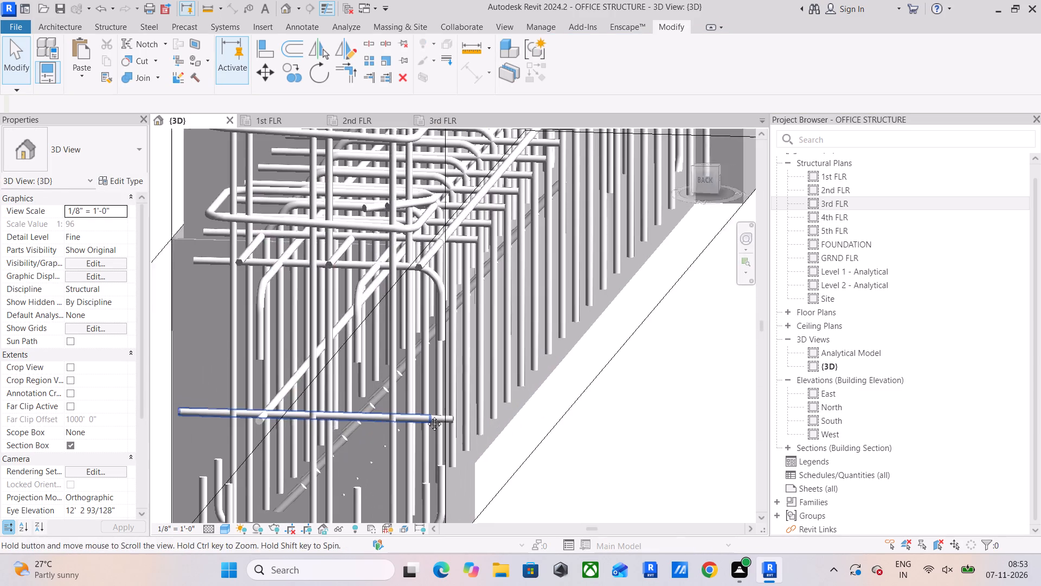
pyautogui.moveTo(426, 416); pyautogui.dragTo(494, 414, button='middle')
# Inspect the column joint's bar levels in the back view, including the #4 T1 column ties above the slab.
pyautogui.click(700, 183)
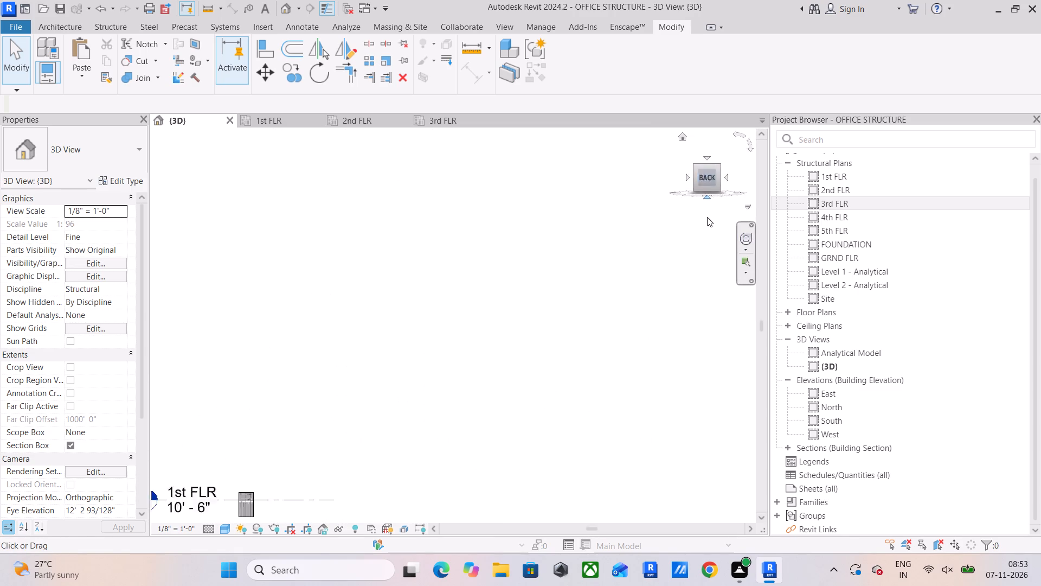
pyautogui.scroll(15, 438, 315)
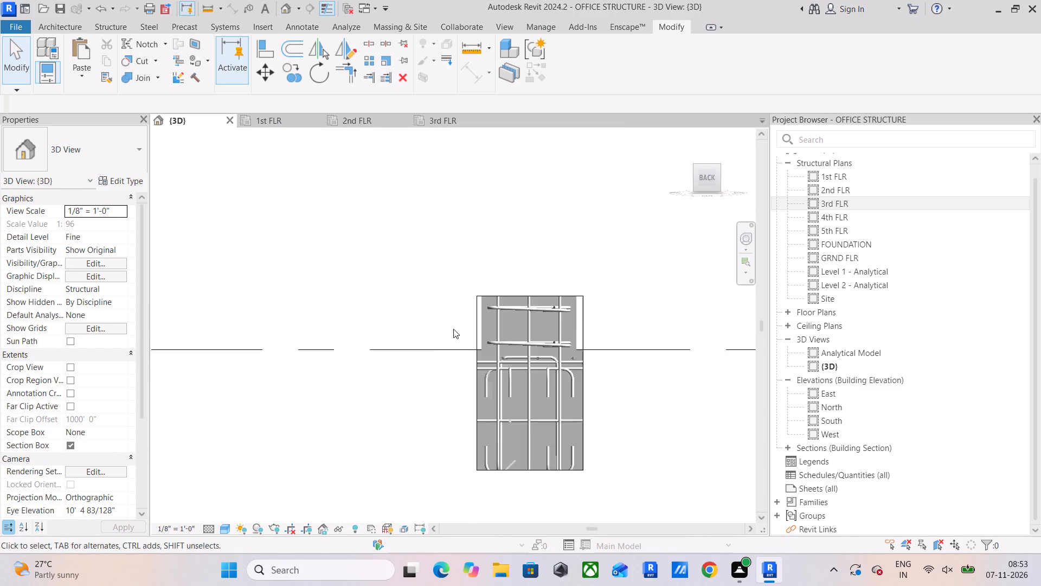
pyautogui.scroll(1, 453, 329)
pyautogui.moveTo(508, 353); pyautogui.dragTo(421, 319, button='middle')
pyautogui.moveTo(481, 387); pyautogui.dragTo(483, 323, button='middle')
pyautogui.scroll(1, 481, 387)
pyautogui.scroll(4, 473, 251)
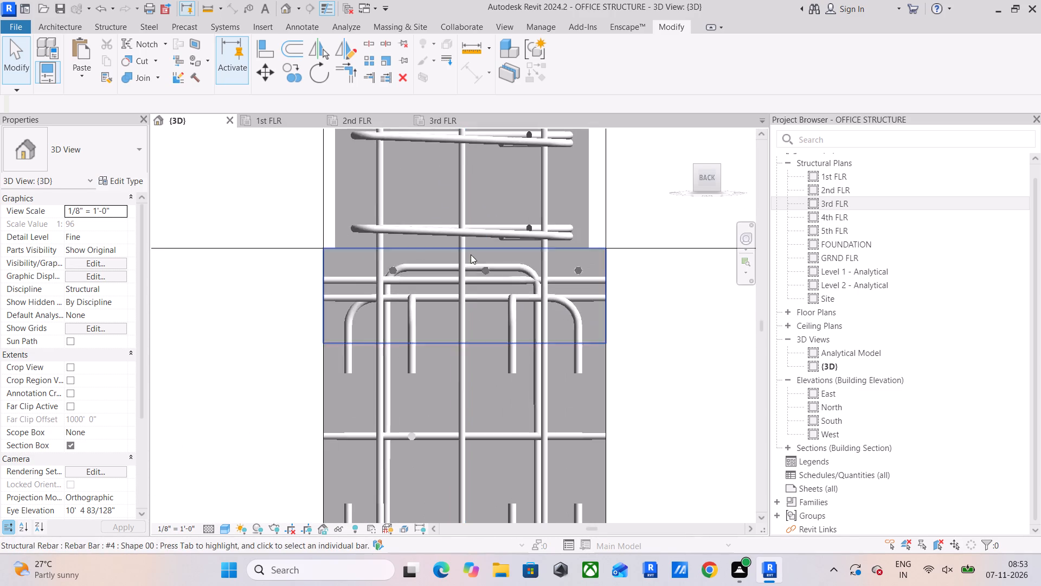
pyautogui.scroll(3, 479, 271)
pyautogui.moveTo(482, 280); pyautogui.dragTo(520, 345, button='middle')
pyautogui.scroll(-3, 531, 332)
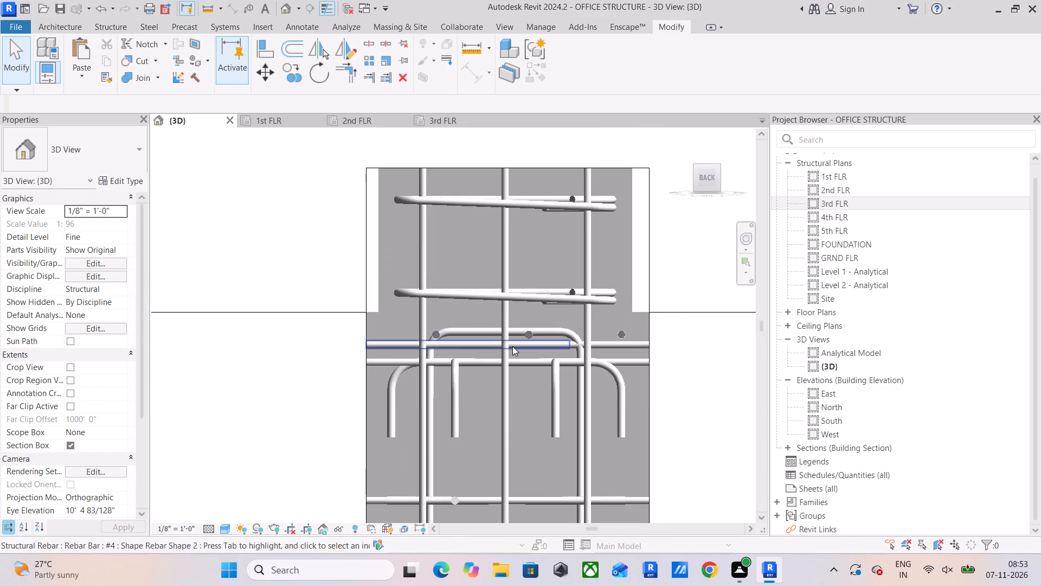
pyautogui.click(480, 295)
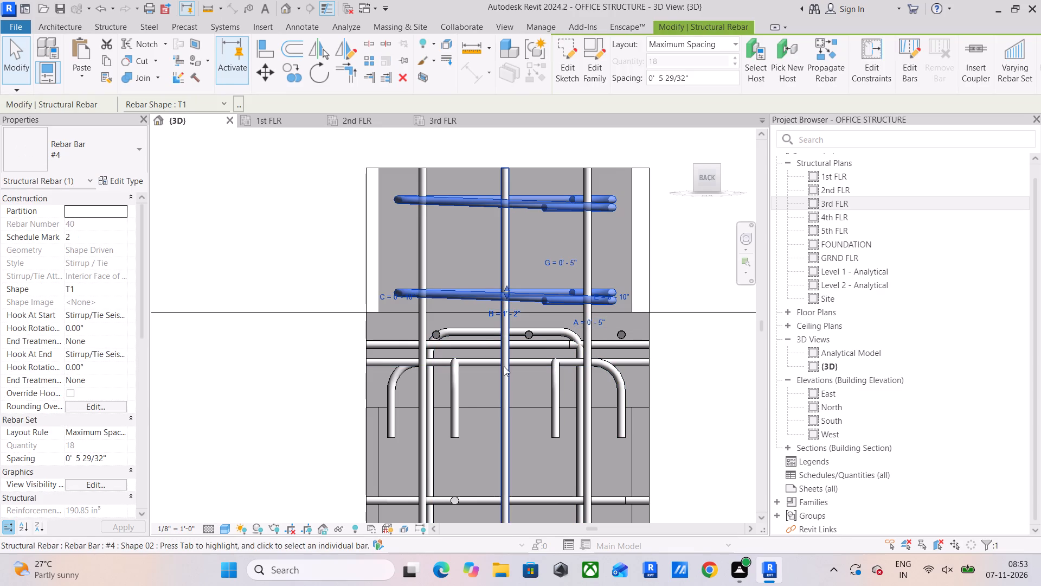
# Delete the upper hooked #4 shape 02 bar nearest the beam's east side.
pyautogui.click(459, 393)
pyautogui.moveTo(458, 394); pyautogui.dragTo(473, 321, button='middle')
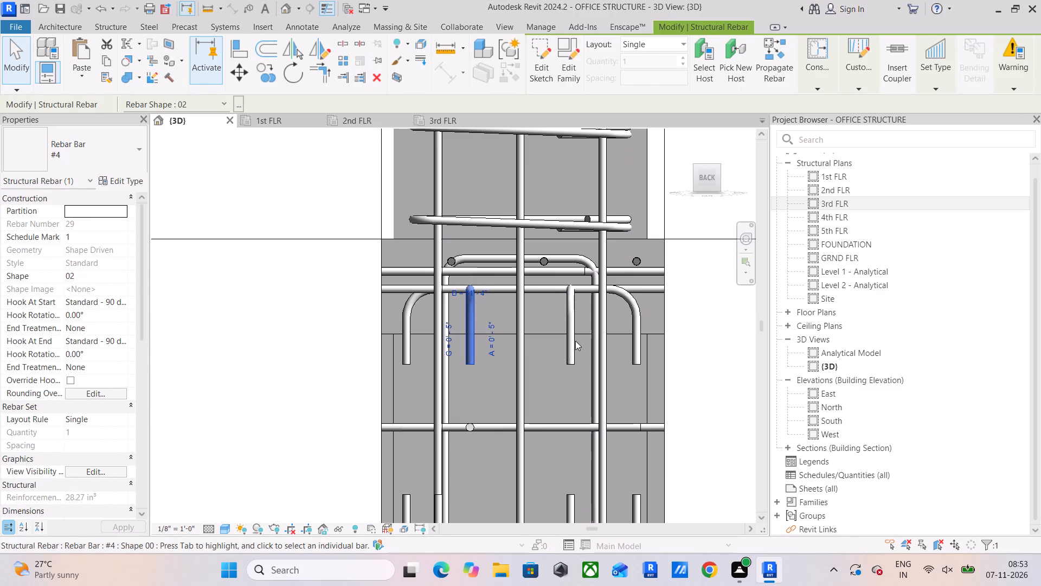
pyautogui.click(575, 332)
pyautogui.click(472, 324)
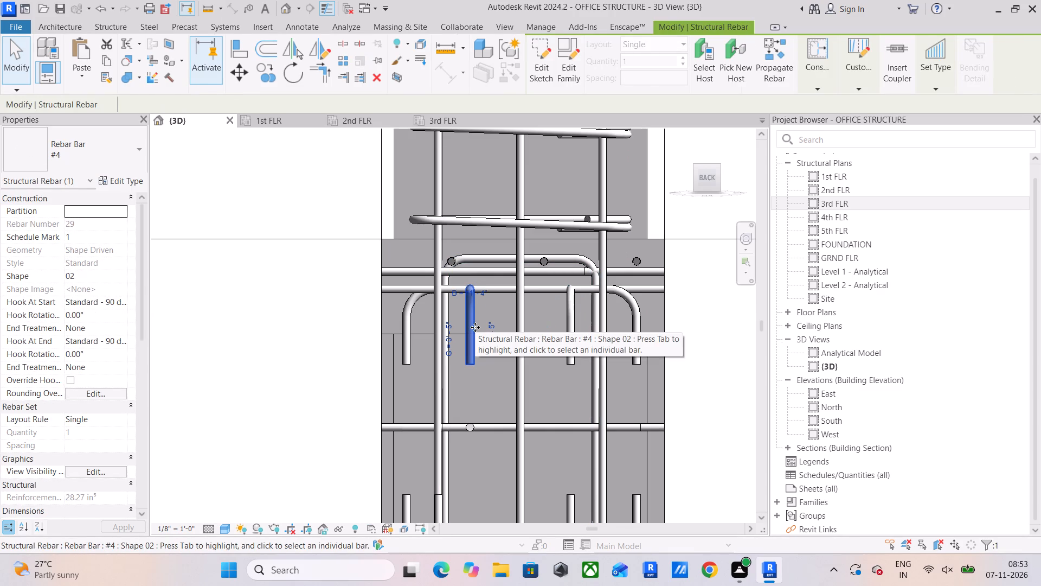
pyautogui.press('Delete')
# Extend the section box's bottom face down past the beam's bottom hooked bars to the lower leg of the stirrup.
pyautogui.click(564, 316)
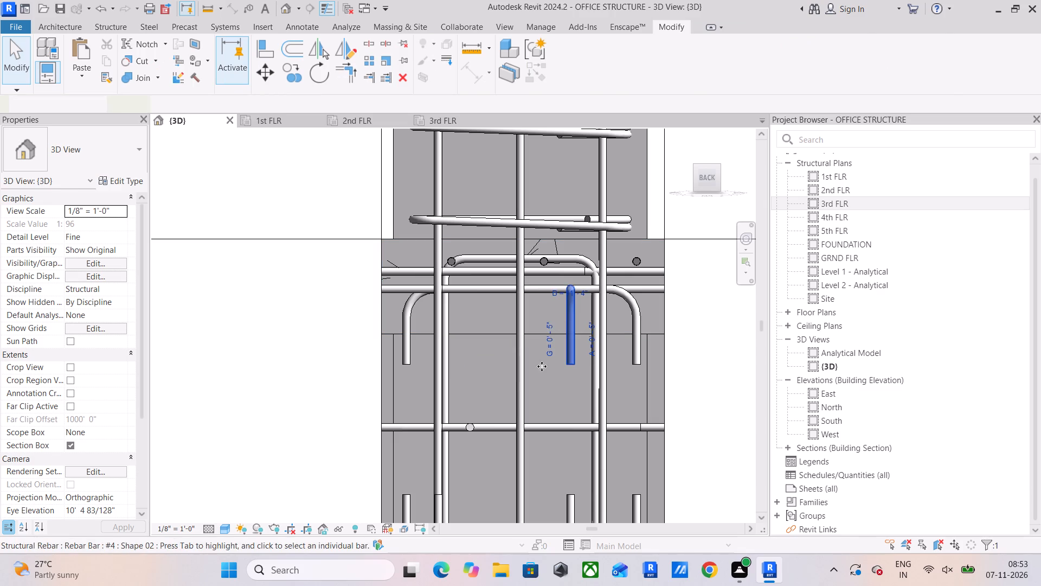
pyautogui.moveTo(539, 377); pyautogui.dragTo(558, 281, button='middle')
pyautogui.click(591, 415)
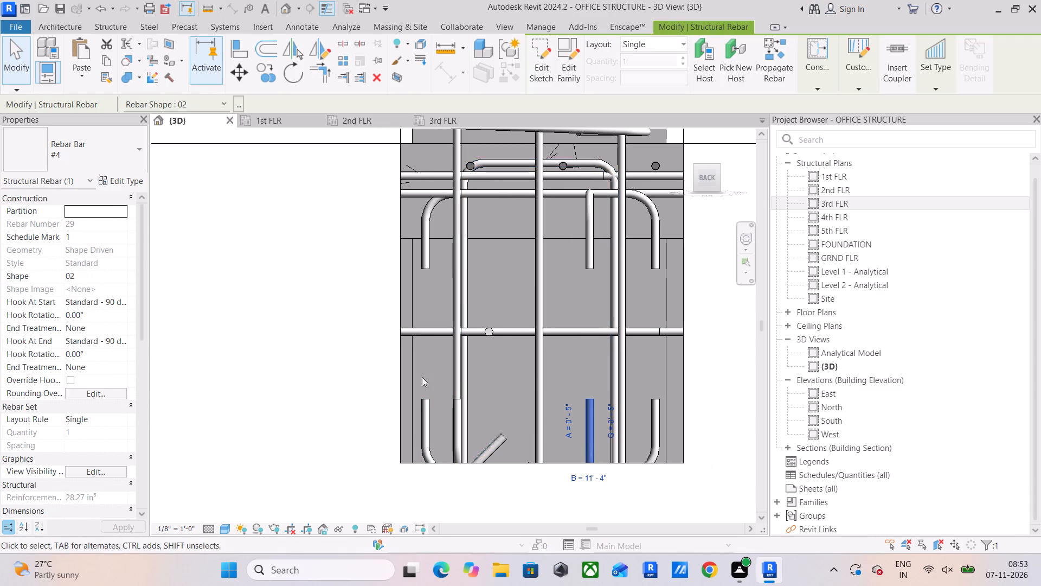
pyautogui.scroll(-4, 422, 377)
pyautogui.click(410, 186)
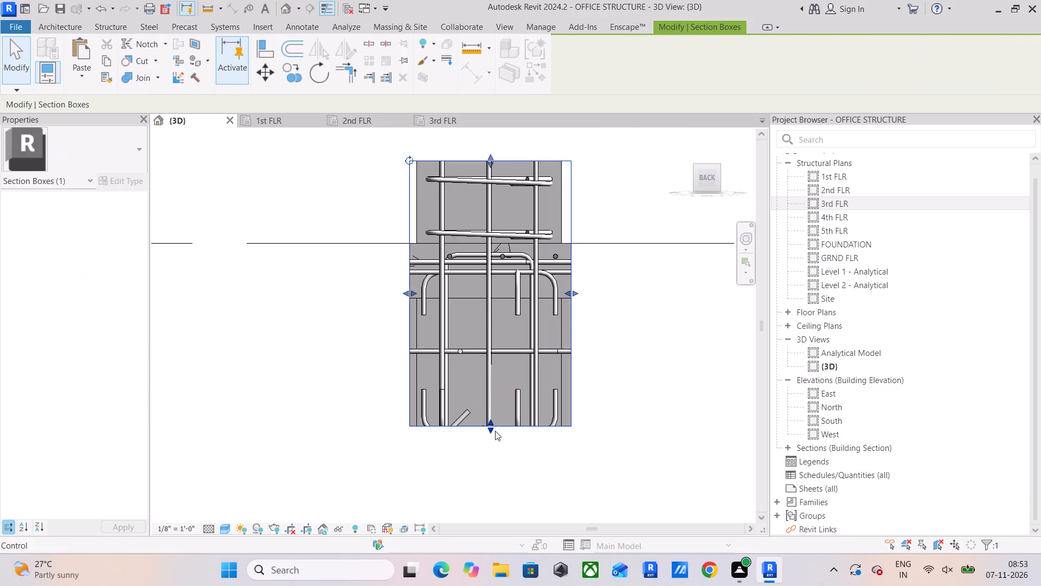
pyautogui.moveTo(489, 433); pyautogui.dragTo(489, 454)
pyautogui.scroll(3, 501, 445)
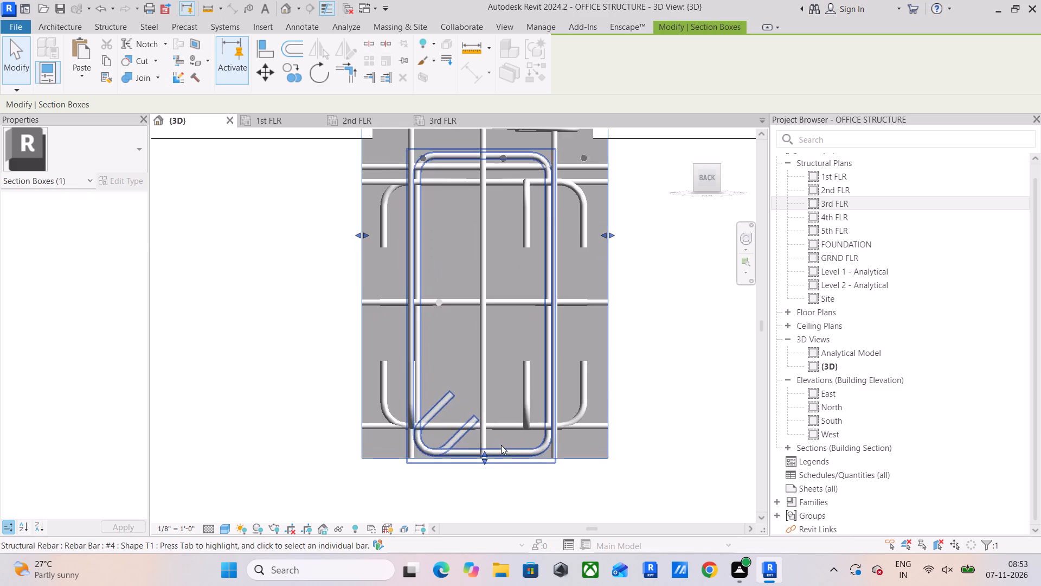
pyautogui.click(518, 444)
pyautogui.click(657, 361)
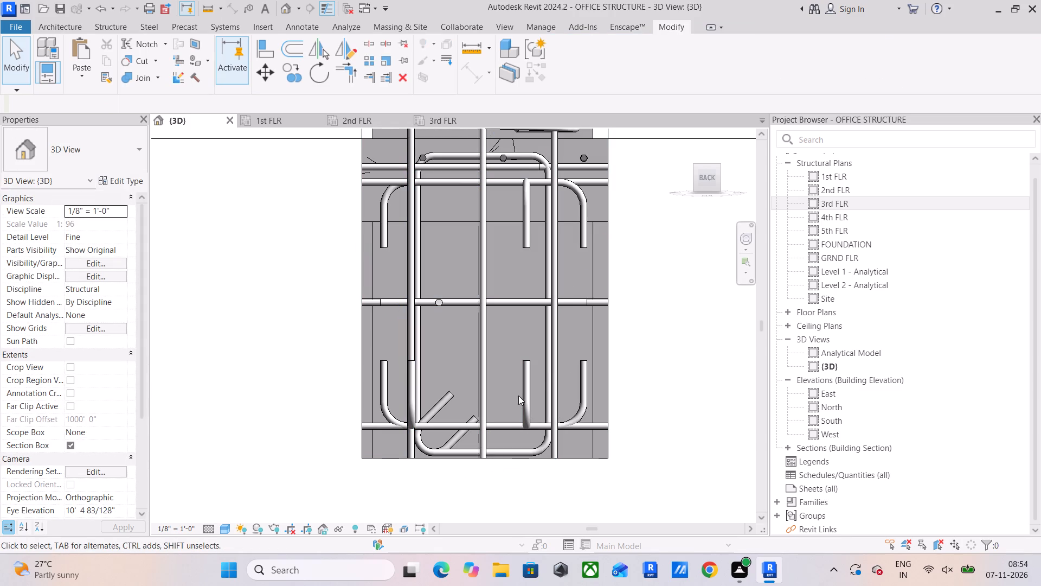
# Mirror a copy of the remaining upper hooked #4 bar across the beam's centreline, using a drawn axis in the top view.
pyautogui.click(519, 394)
pyautogui.click(522, 222)
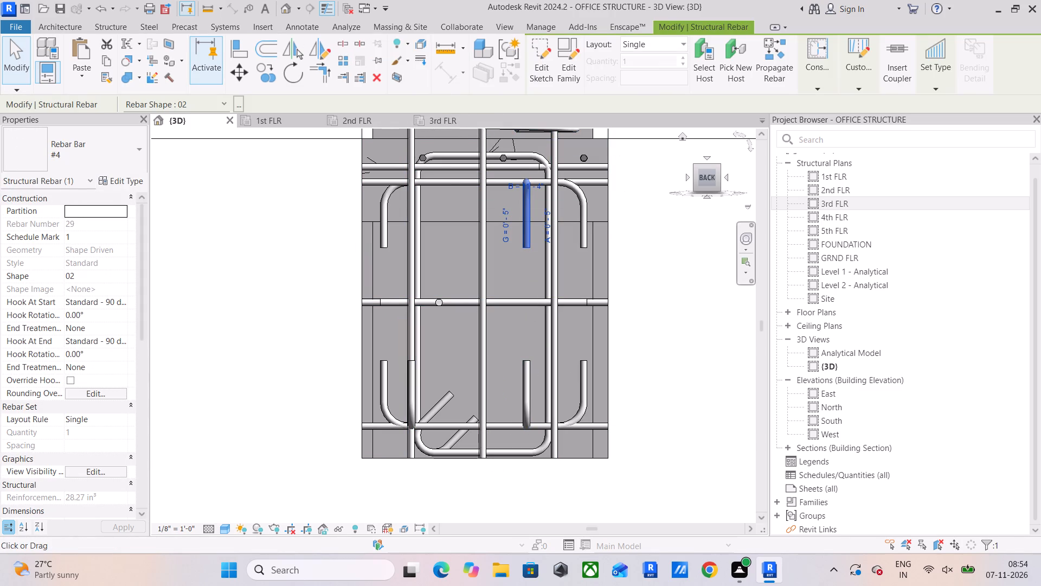
pyautogui.moveTo(703, 176); pyautogui.dragTo(708, 200)
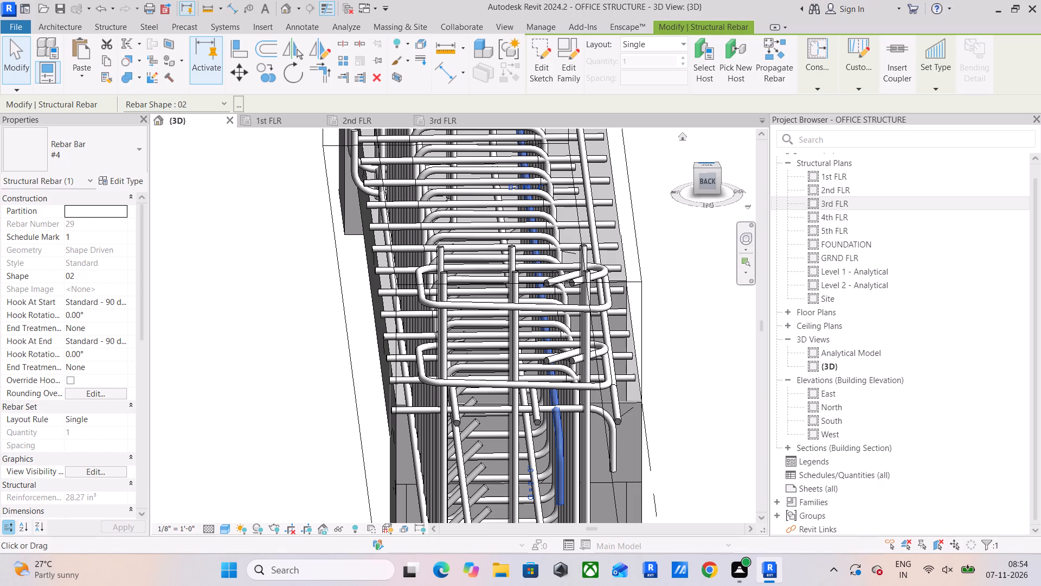
pyautogui.click(709, 165)
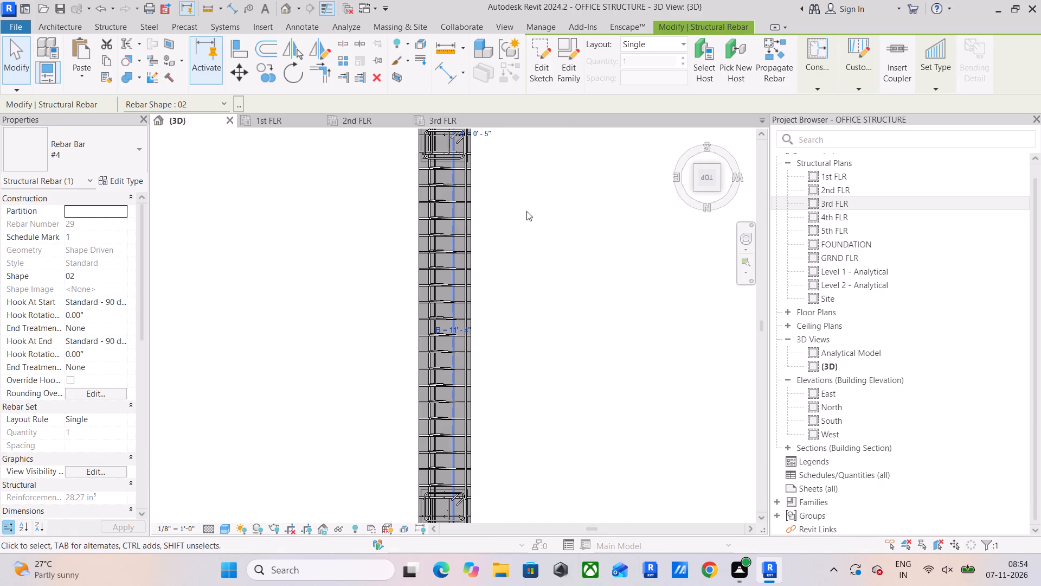
pyautogui.click(318, 55)
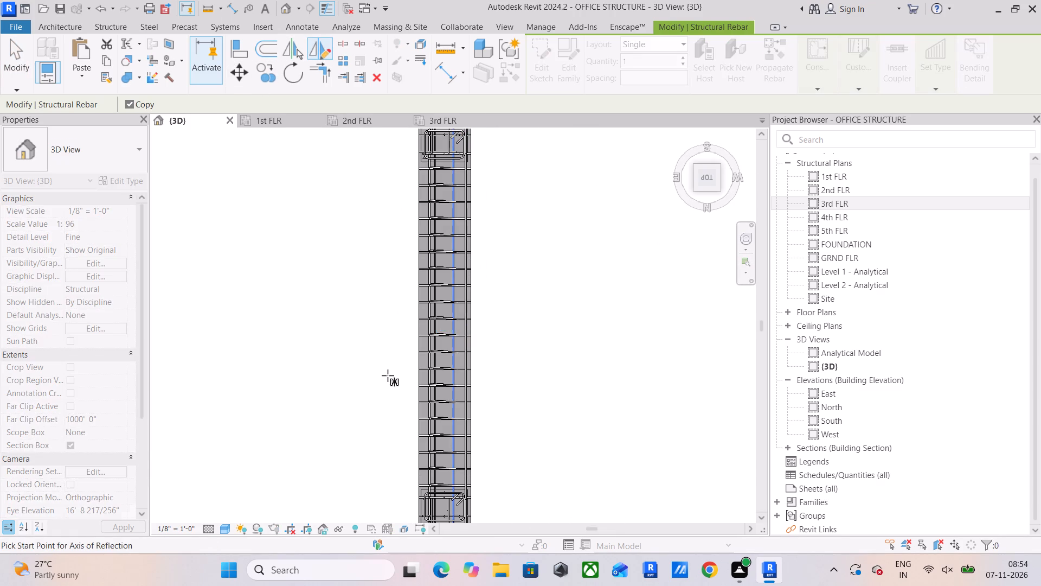
pyautogui.moveTo(389, 391); pyautogui.dragTo(386, 231, button='middle')
pyautogui.scroll(9, 442, 342)
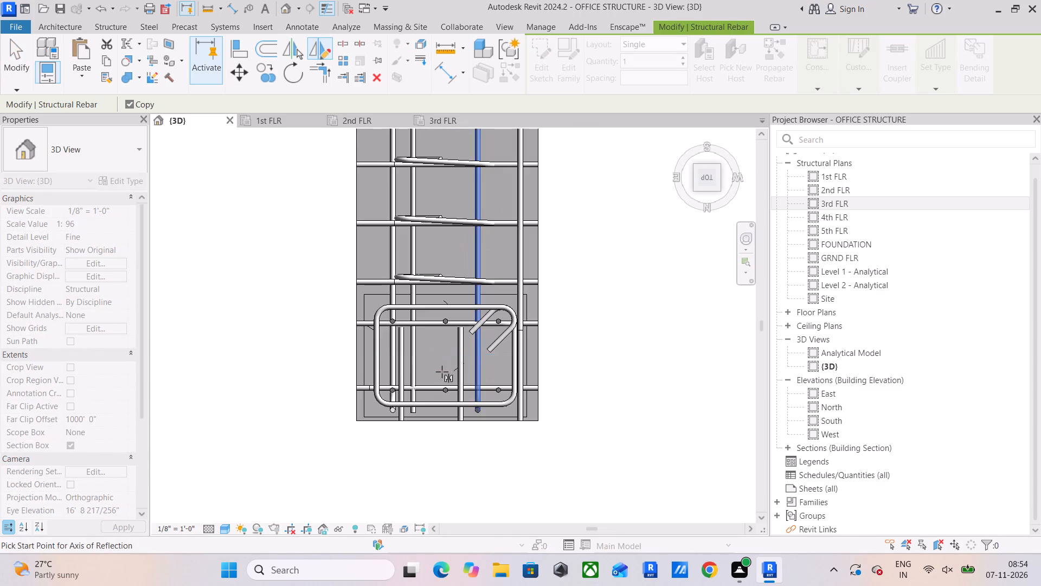
pyautogui.scroll(3, 442, 372)
pyautogui.moveTo(451, 199); pyautogui.dragTo(451, 207)
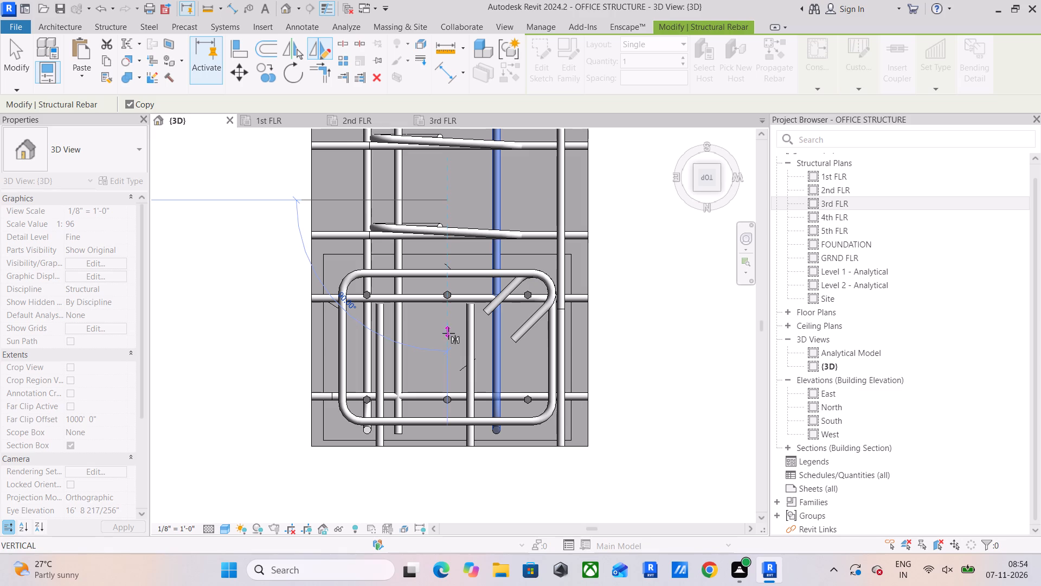
pyautogui.click(448, 333)
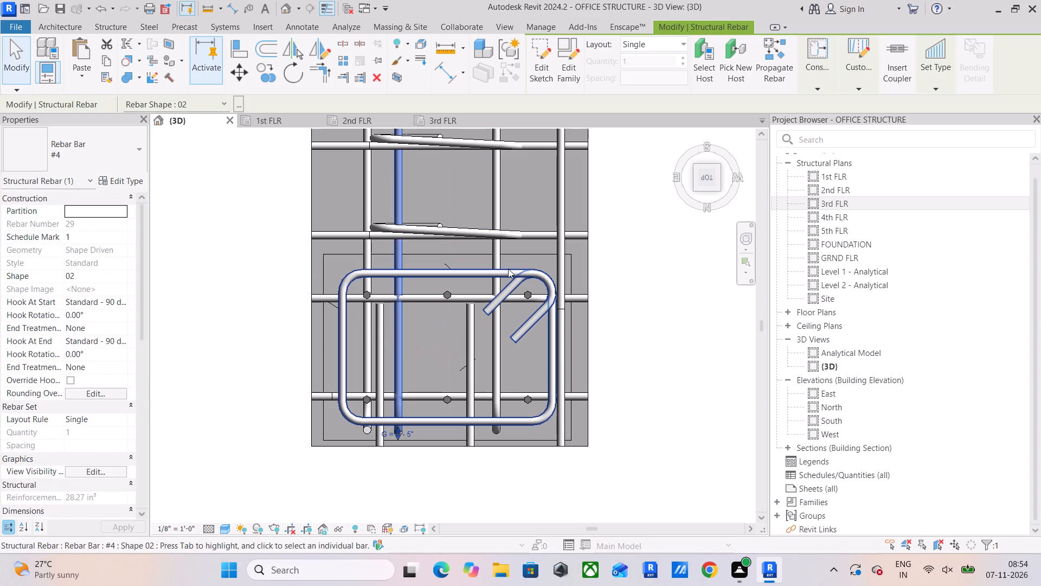
# Mirror a copy of the lower hooked #4 bar on the beam's west side across the beam's centreline with a drawn axis.
pyautogui.moveTo(712, 180); pyautogui.dragTo(712, 174)
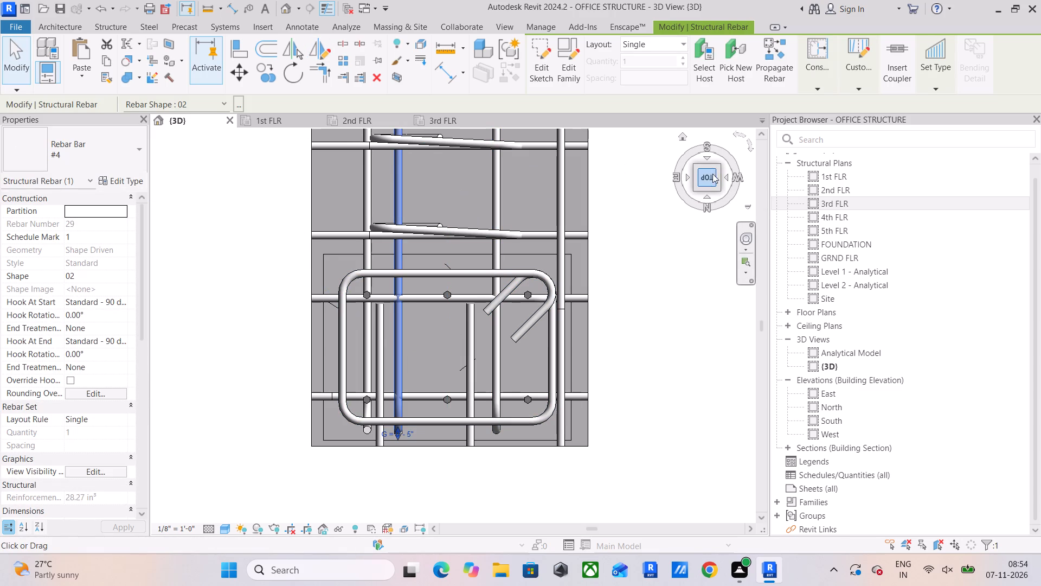
pyautogui.moveTo(712, 174); pyautogui.dragTo(716, 143)
pyautogui.click(705, 190)
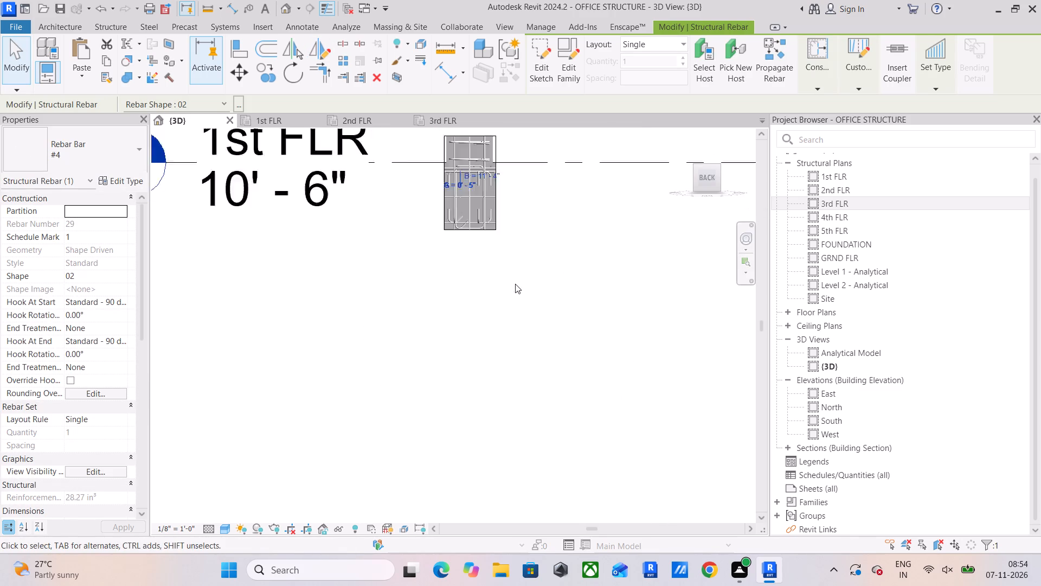
pyautogui.scroll(9, 430, 361)
pyautogui.click(403, 348)
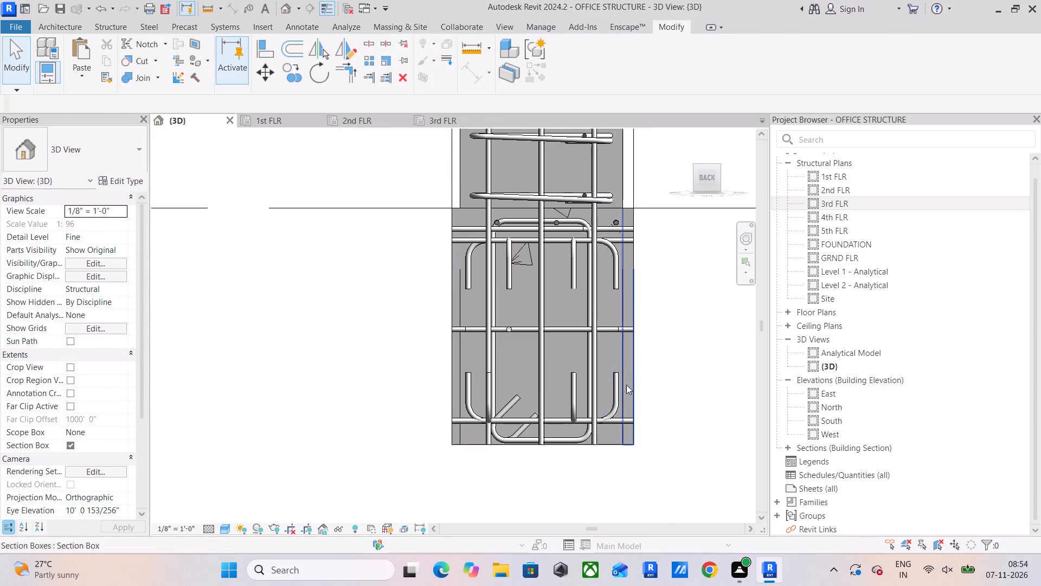
pyautogui.scroll(3, 620, 382)
pyautogui.click(556, 385)
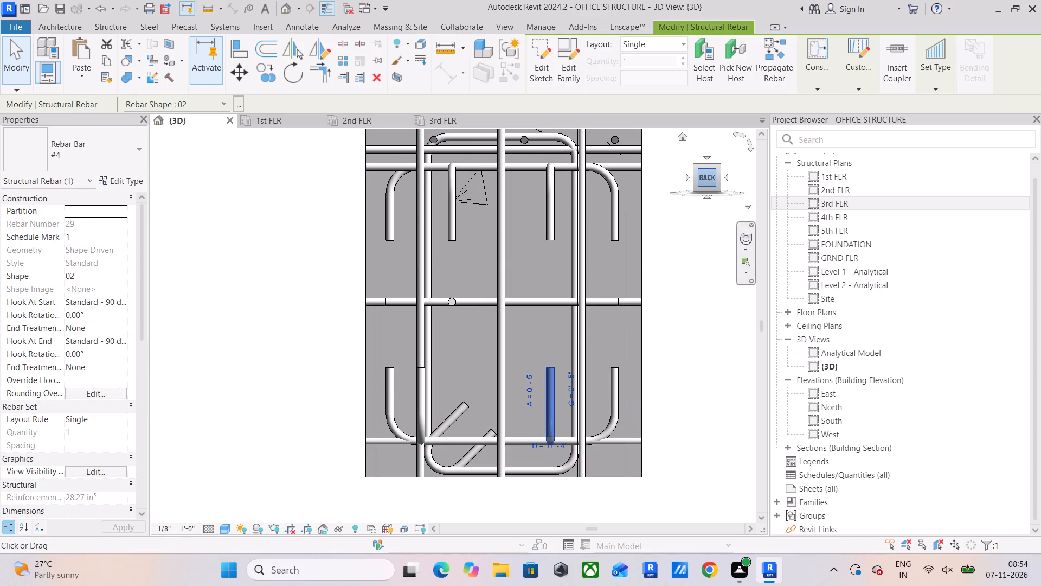
pyautogui.moveTo(710, 183); pyautogui.dragTo(718, 242)
pyautogui.click(707, 164)
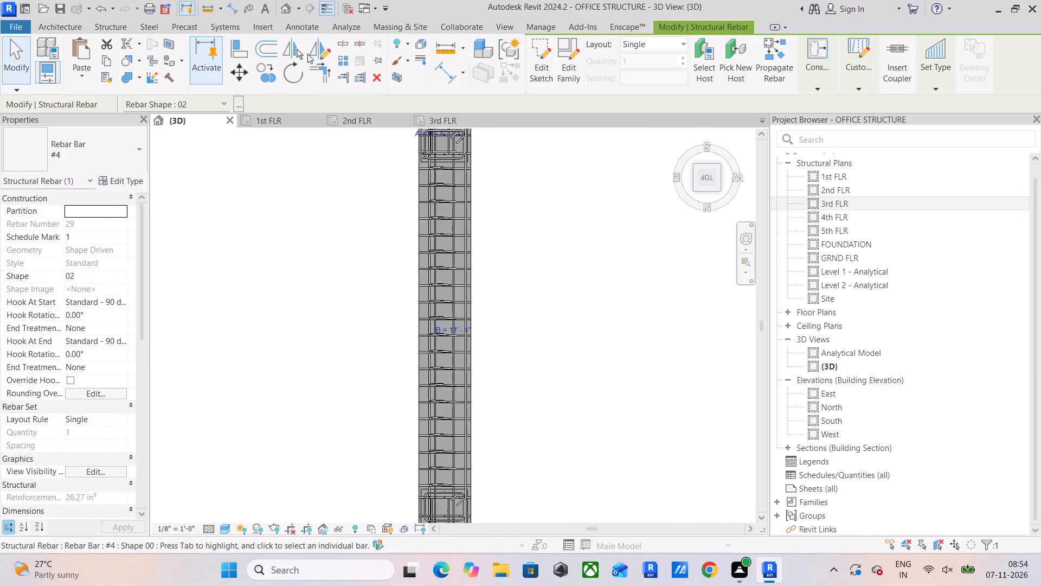
pyautogui.click(324, 52)
pyautogui.moveTo(389, 292); pyautogui.dragTo(402, 150, button='middle')
pyautogui.scroll(4, 463, 366)
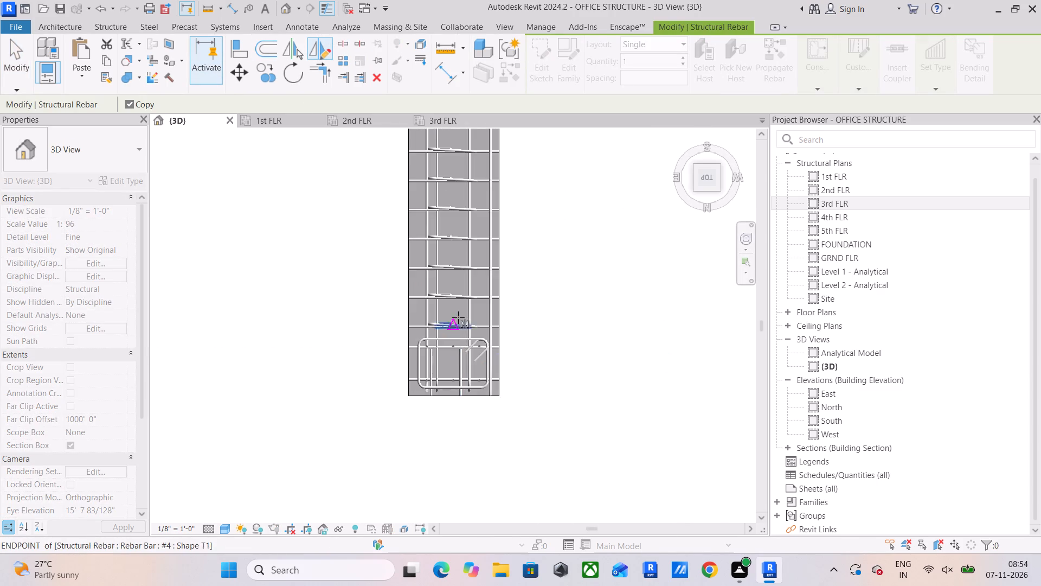
pyautogui.click(458, 315)
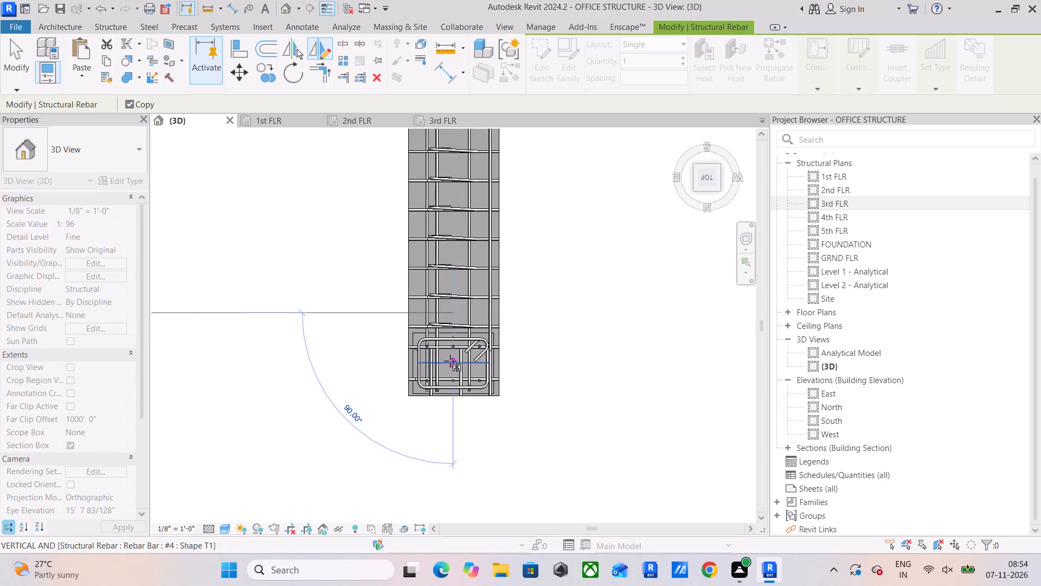
pyautogui.scroll(3, 450, 361)
pyautogui.click(450, 355)
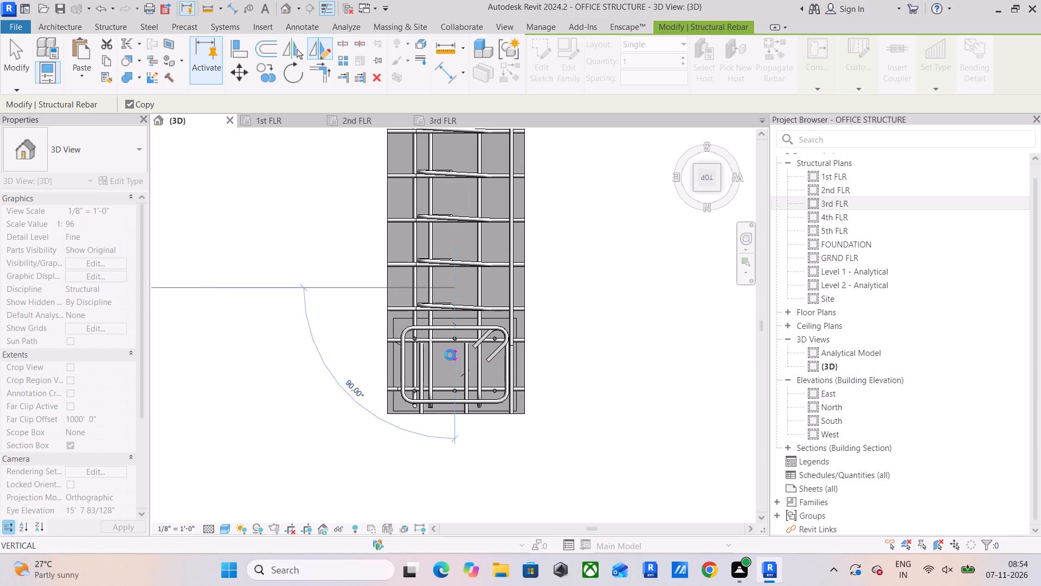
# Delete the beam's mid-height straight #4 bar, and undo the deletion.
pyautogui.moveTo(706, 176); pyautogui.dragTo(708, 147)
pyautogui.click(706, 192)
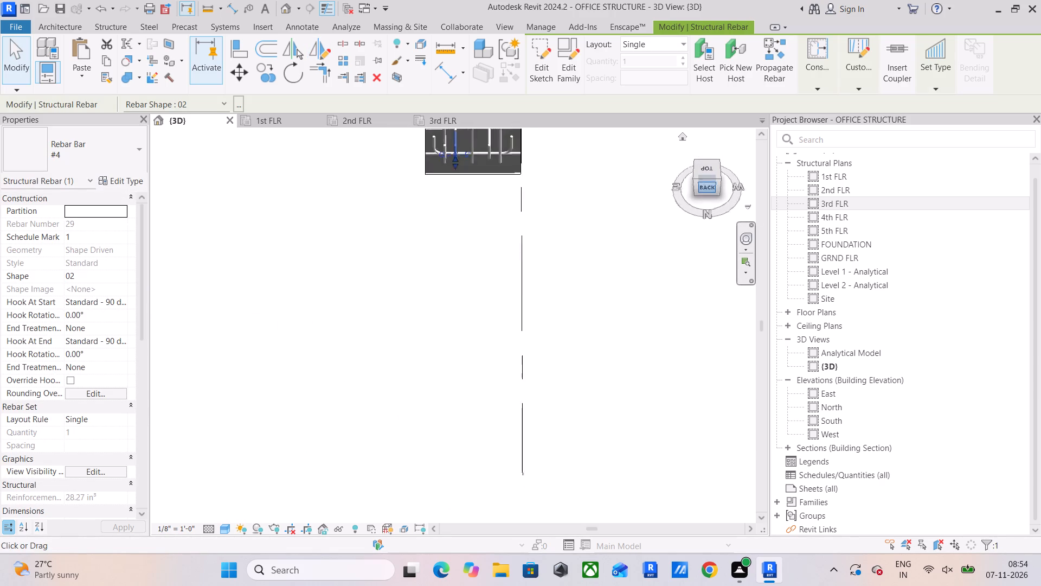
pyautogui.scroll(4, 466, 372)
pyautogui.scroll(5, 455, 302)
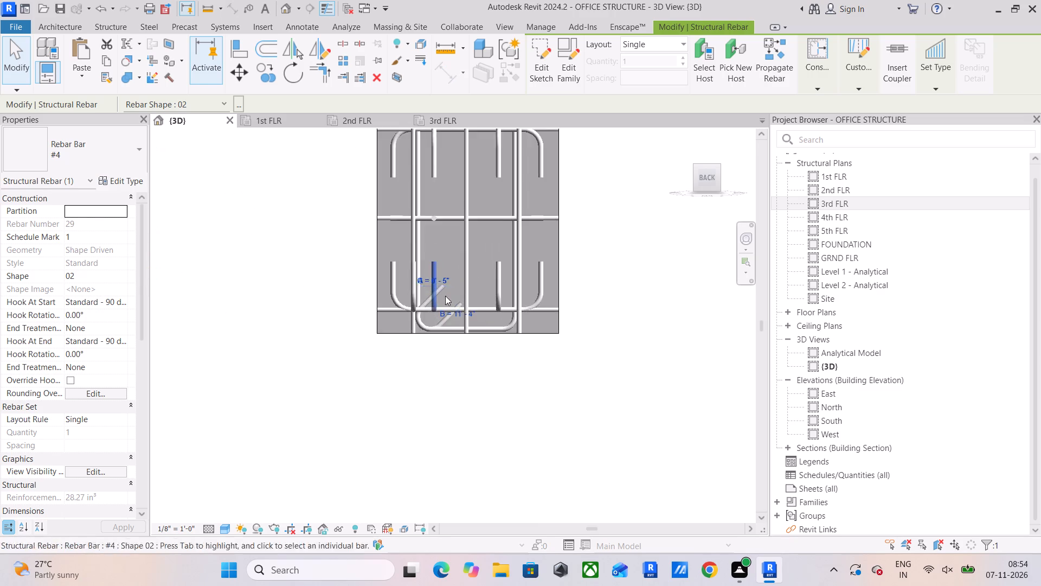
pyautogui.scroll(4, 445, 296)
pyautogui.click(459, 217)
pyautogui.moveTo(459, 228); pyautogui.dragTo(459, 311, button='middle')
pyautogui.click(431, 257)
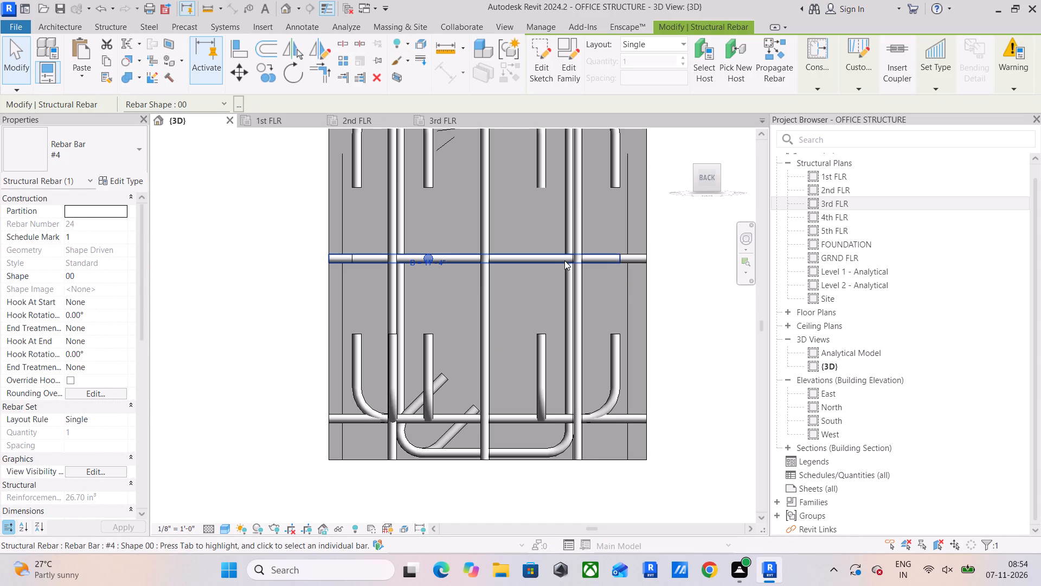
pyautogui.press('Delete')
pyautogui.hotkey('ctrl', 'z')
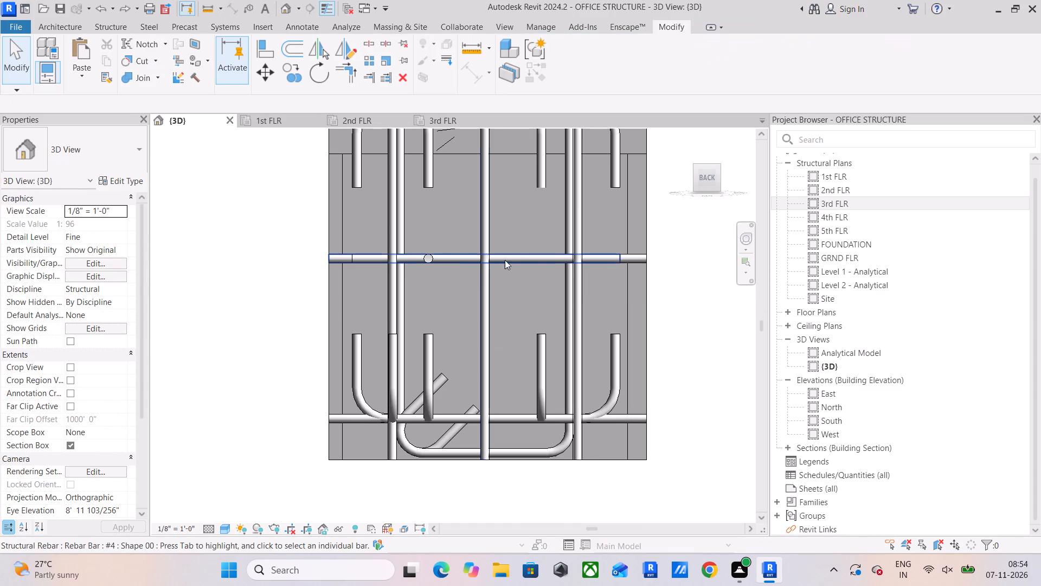
# Mirror a copy of the beam's mid-height straight #4 bar across the beam's centreline to its west side.
pyautogui.click(426, 258)
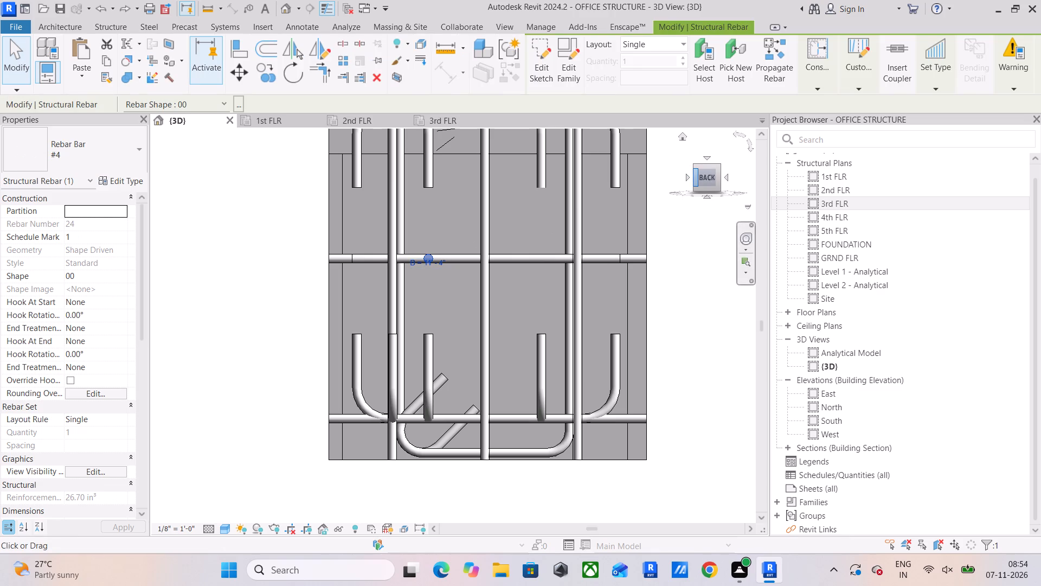
pyautogui.moveTo(702, 181); pyautogui.dragTo(699, 199)
pyautogui.click(703, 165)
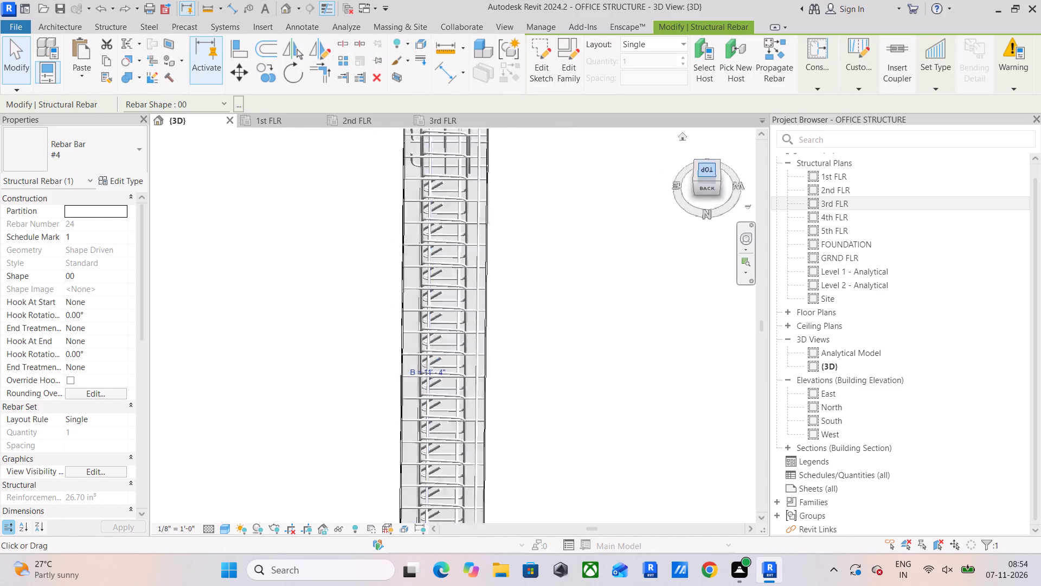
pyautogui.click(315, 59)
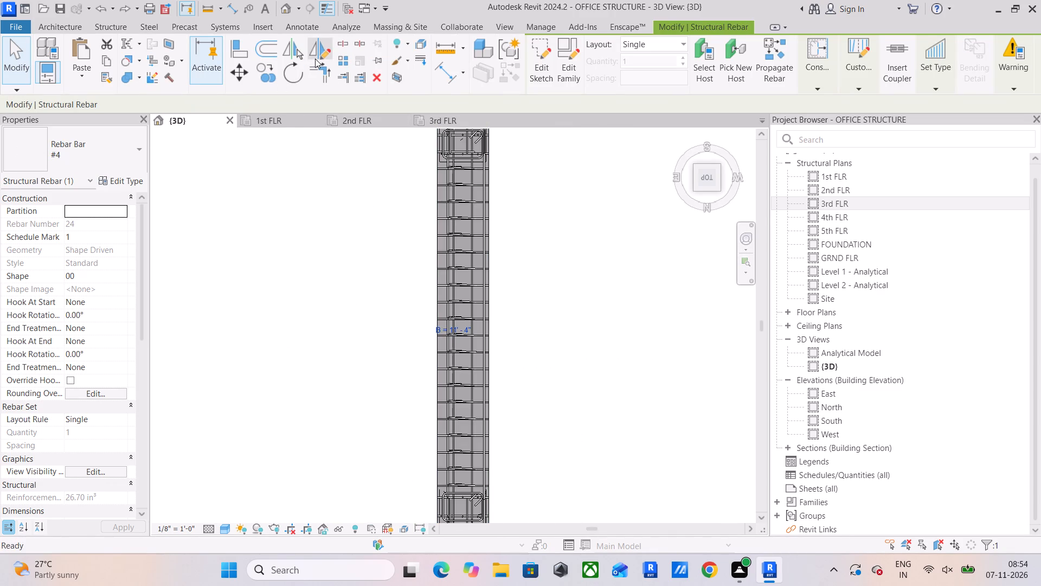
pyautogui.click(458, 361)
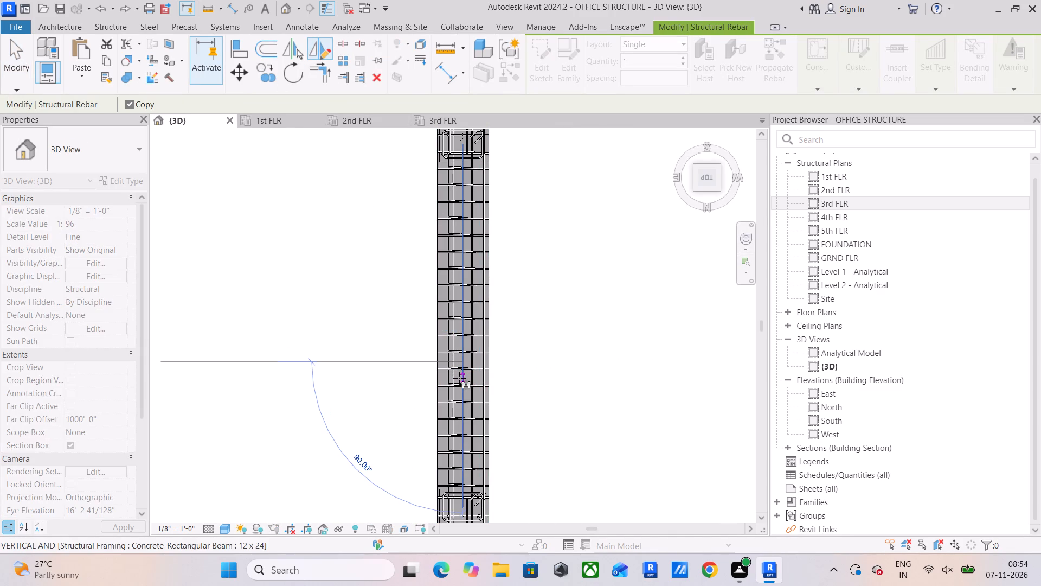
pyautogui.click(459, 378)
# Delete a straight mid-height #4 bar of the east-west beam at the beam-column joint.
pyautogui.moveTo(457, 394); pyautogui.dragTo(466, 294, button='middle')
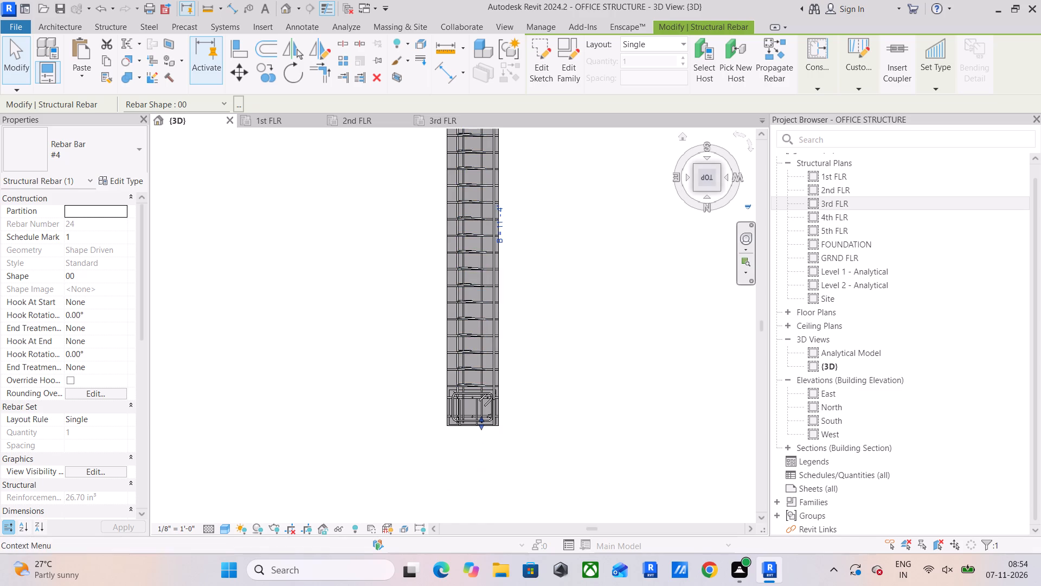
pyautogui.moveTo(714, 177); pyautogui.dragTo(709, 148)
pyautogui.click(701, 190)
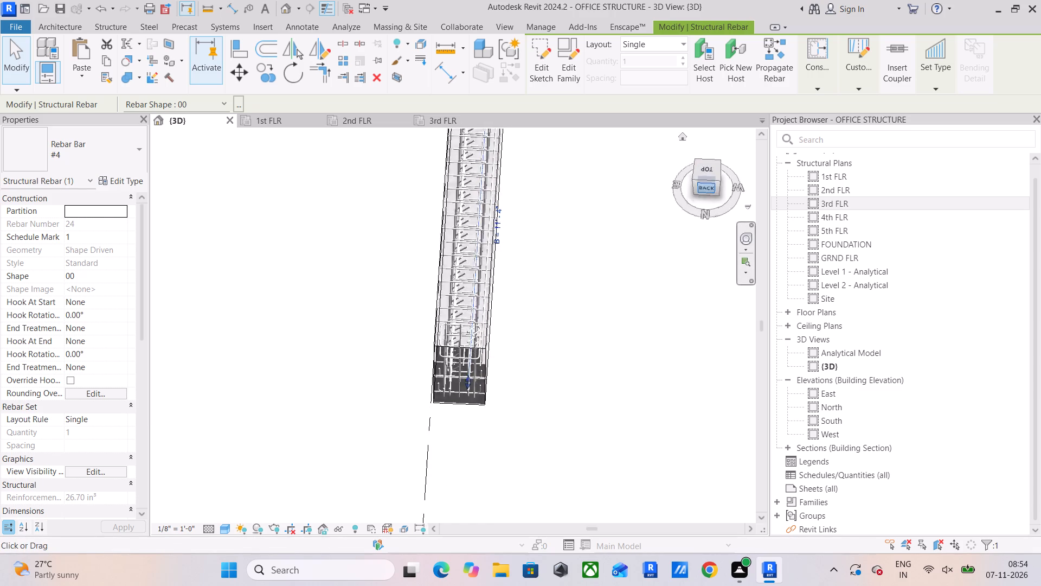
pyautogui.scroll(4, 425, 246)
pyautogui.scroll(4, 471, 278)
pyautogui.scroll(4, 427, 354)
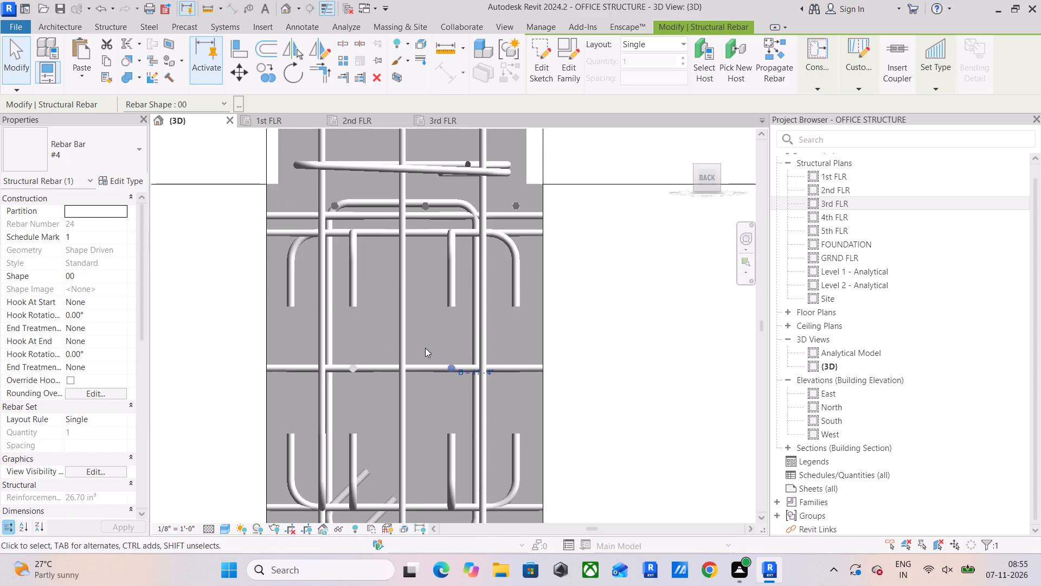
pyautogui.click(433, 316)
pyautogui.click(506, 368)
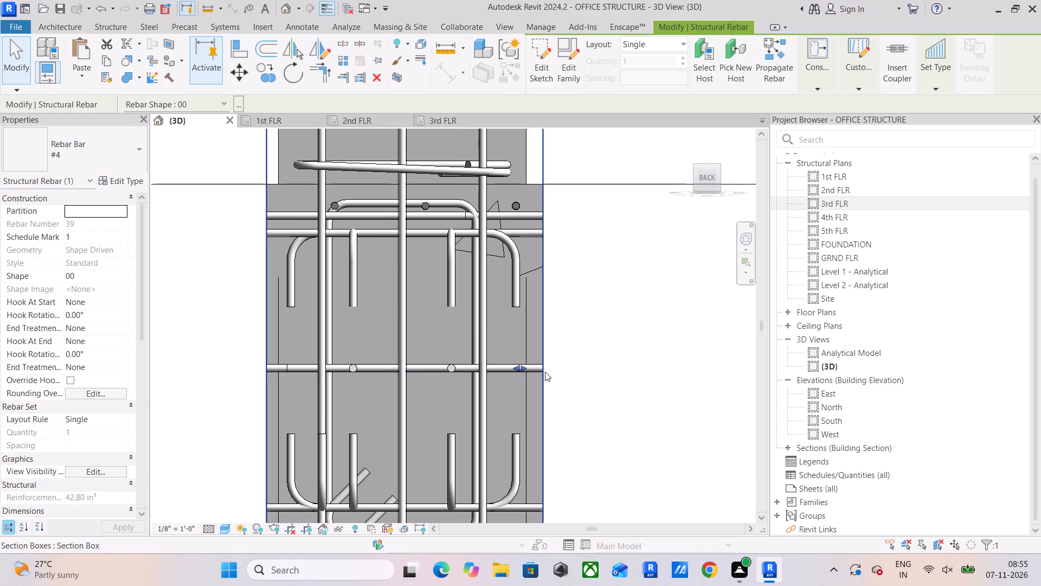
pyautogui.moveTo(711, 183); pyautogui.dragTo(646, 190)
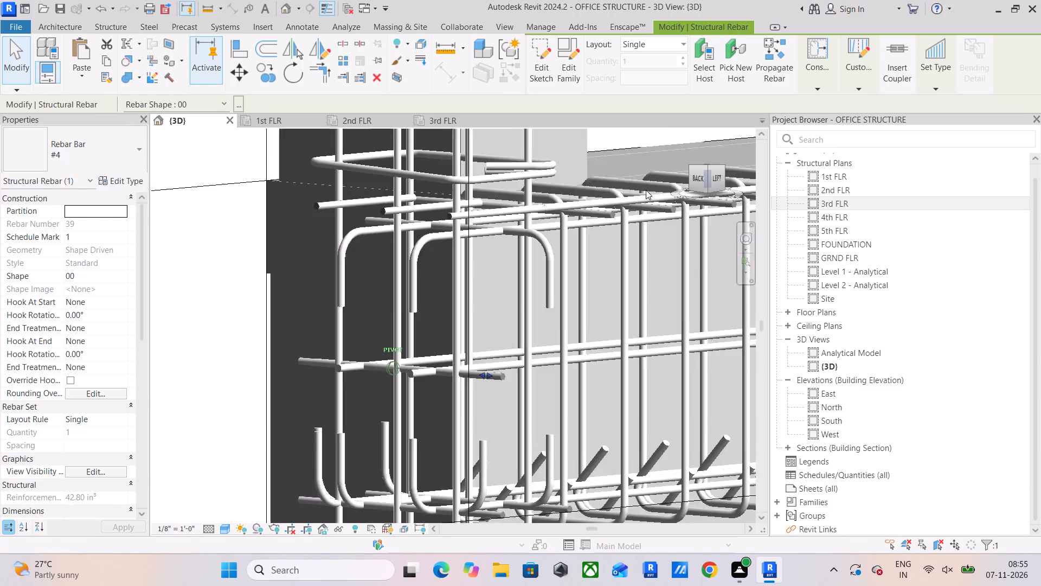
pyautogui.moveTo(646, 190); pyautogui.dragTo(618, 190)
pyautogui.click(718, 182)
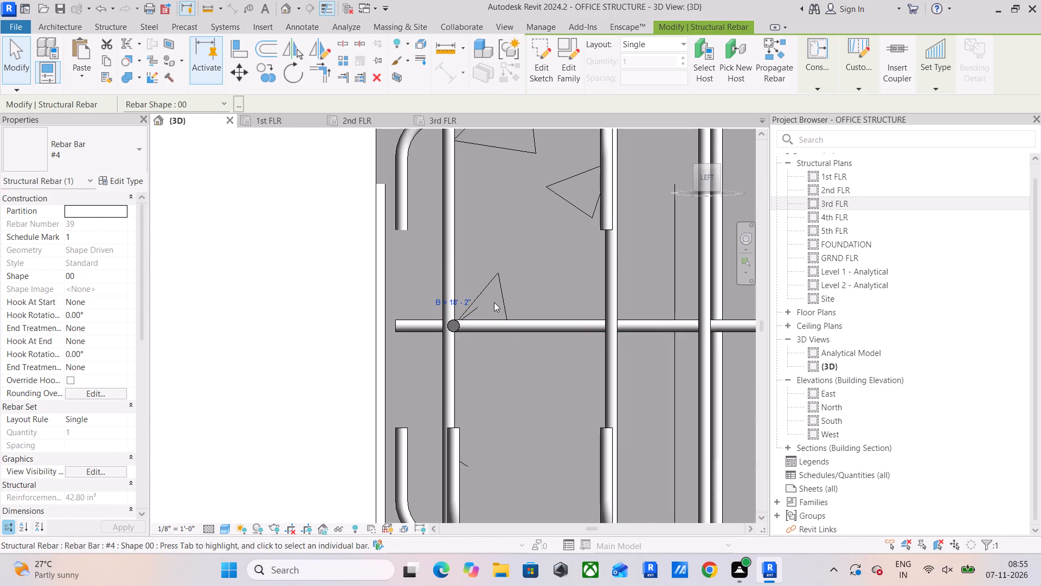
pyautogui.press('Delete')
# Extend the 3D view's section box northward beyond the outer face of the beam-column joint.
pyautogui.click(454, 323)
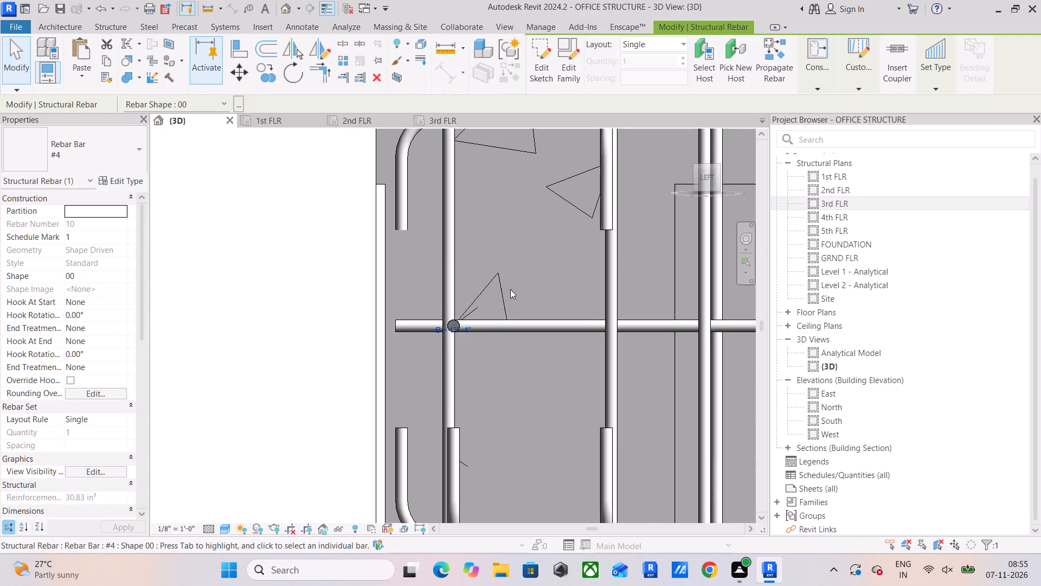
pyautogui.scroll(-7, 511, 275)
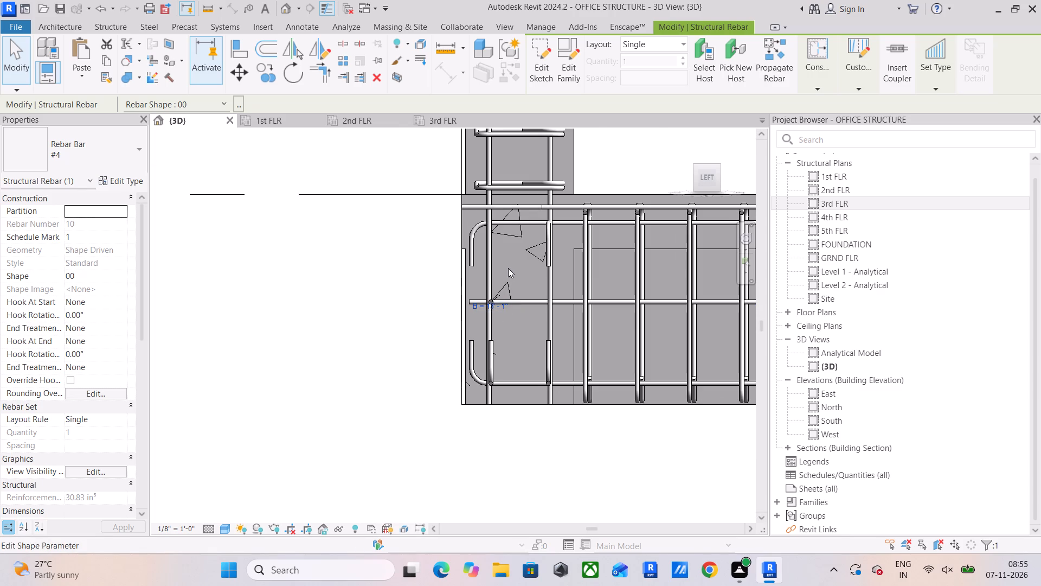
pyautogui.scroll(5, 514, 259)
pyautogui.scroll(-3, 514, 259)
pyautogui.click(391, 221)
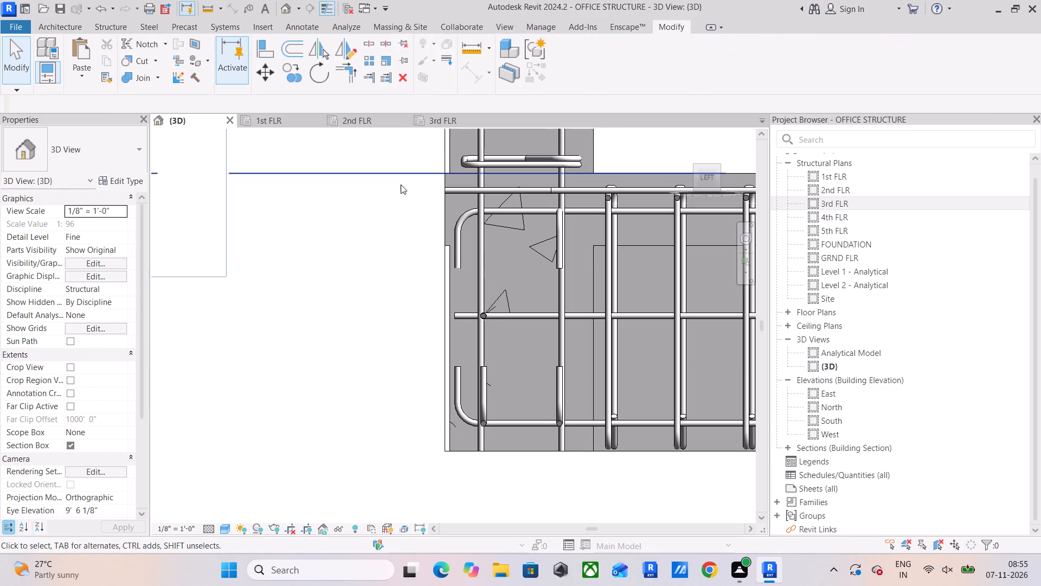
pyautogui.click(446, 156)
pyautogui.moveTo(441, 254); pyautogui.dragTo(430, 257)
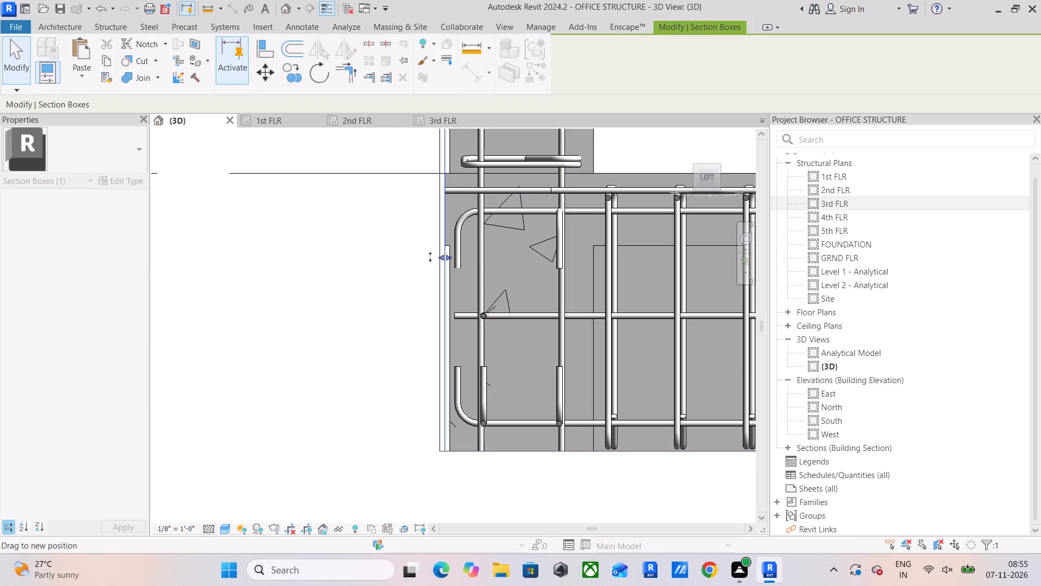
pyautogui.moveTo(430, 257); pyautogui.dragTo(408, 260)
pyautogui.scroll(-1, 485, 297)
pyautogui.moveTo(489, 317); pyautogui.dragTo(474, 334, button='middle')
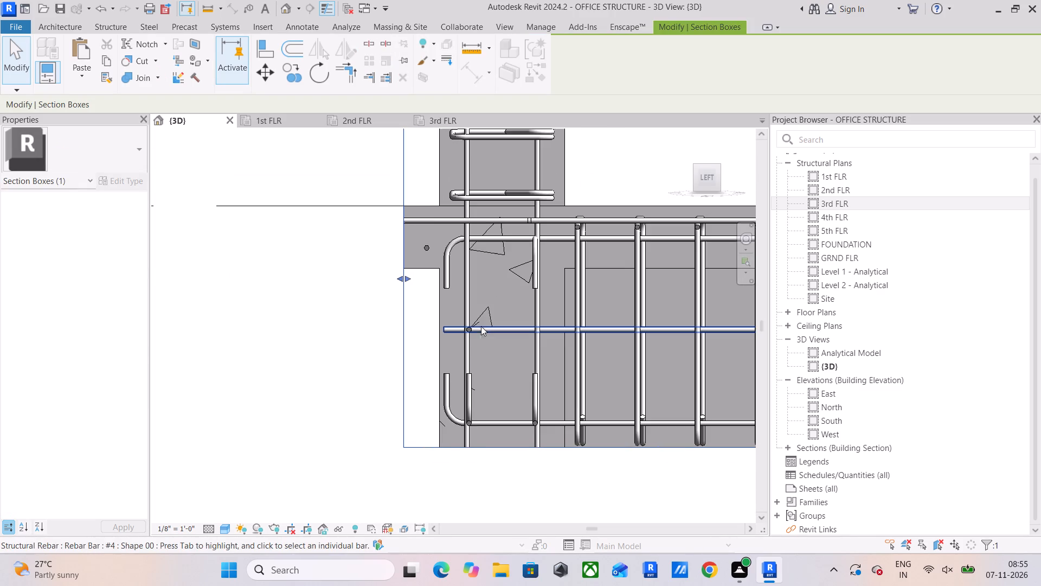
pyautogui.scroll(1, 528, 285)
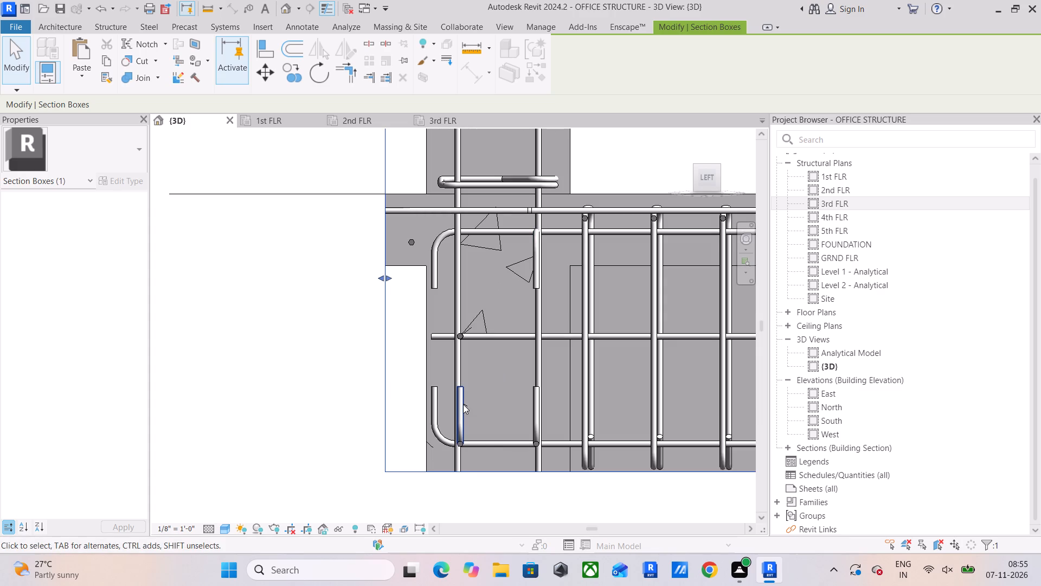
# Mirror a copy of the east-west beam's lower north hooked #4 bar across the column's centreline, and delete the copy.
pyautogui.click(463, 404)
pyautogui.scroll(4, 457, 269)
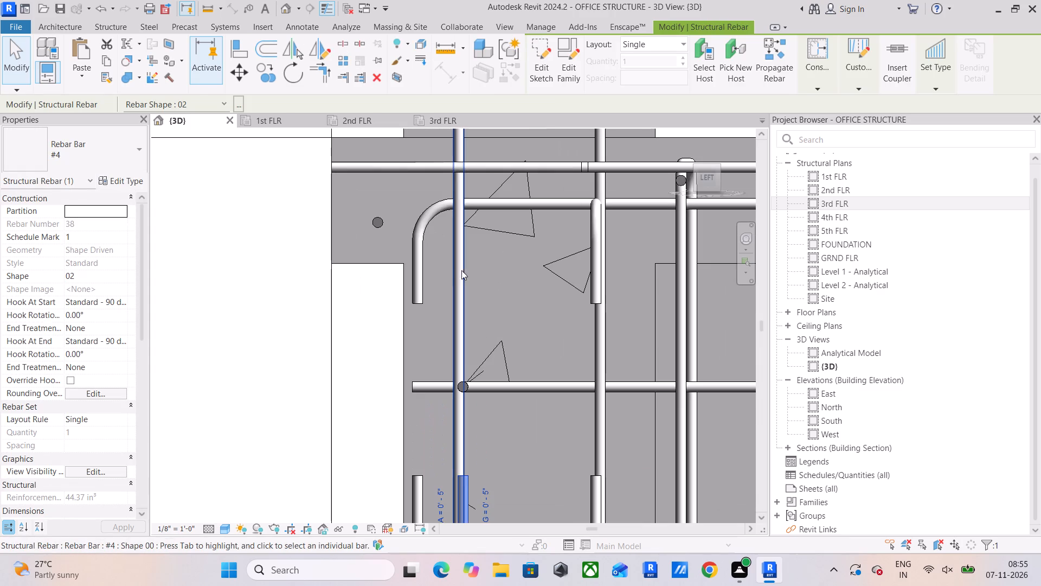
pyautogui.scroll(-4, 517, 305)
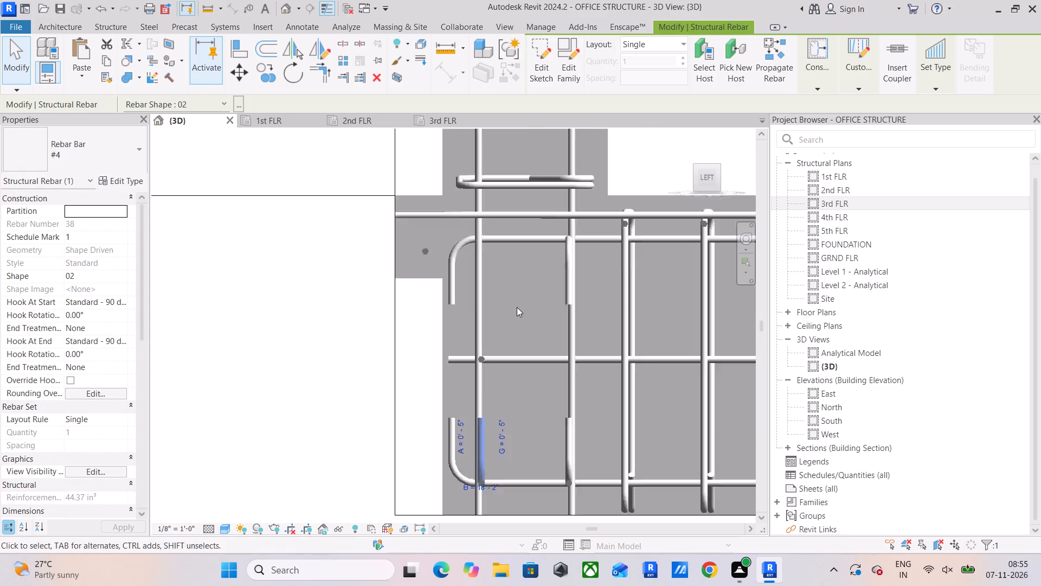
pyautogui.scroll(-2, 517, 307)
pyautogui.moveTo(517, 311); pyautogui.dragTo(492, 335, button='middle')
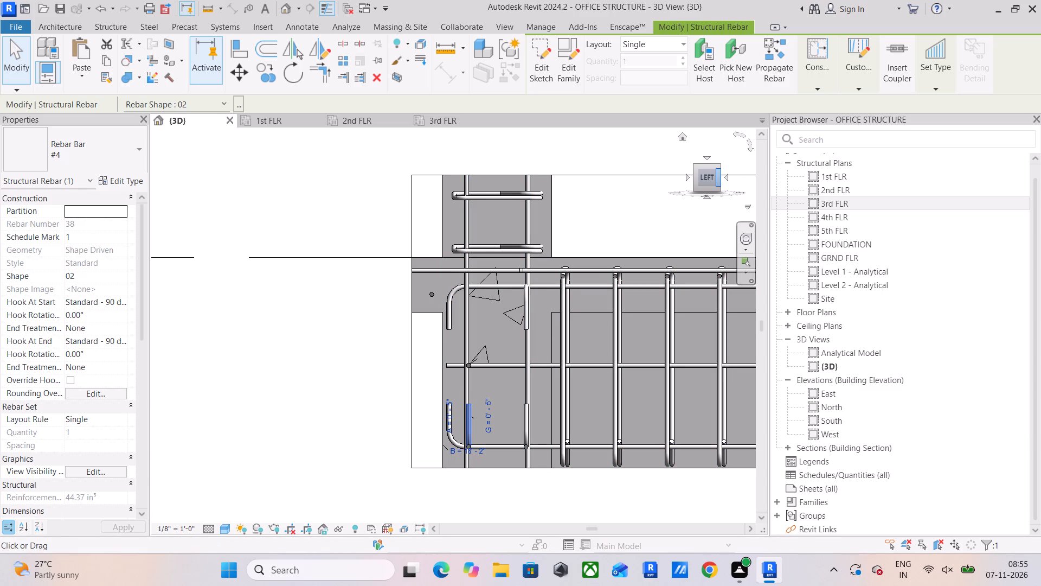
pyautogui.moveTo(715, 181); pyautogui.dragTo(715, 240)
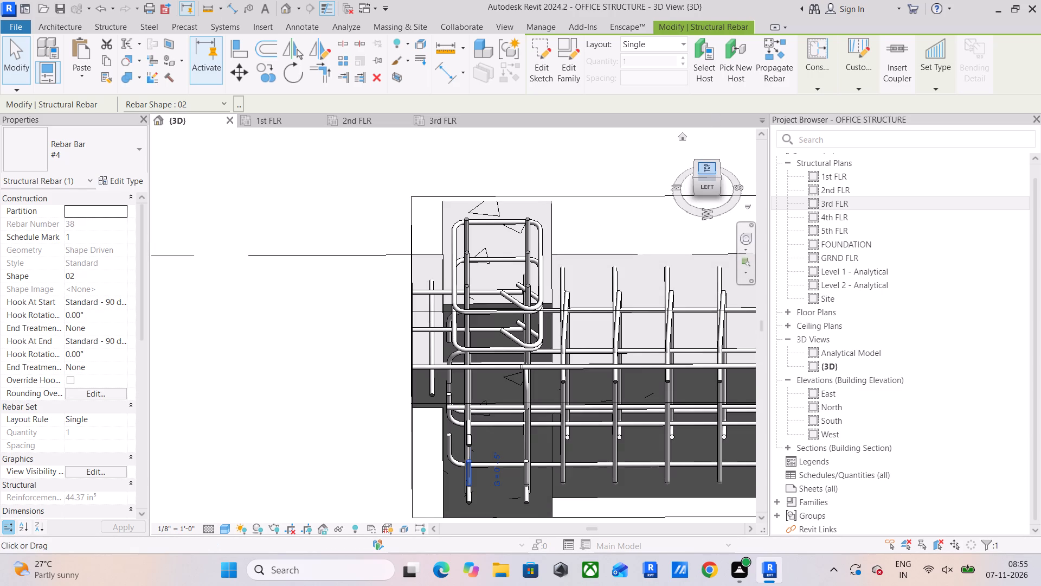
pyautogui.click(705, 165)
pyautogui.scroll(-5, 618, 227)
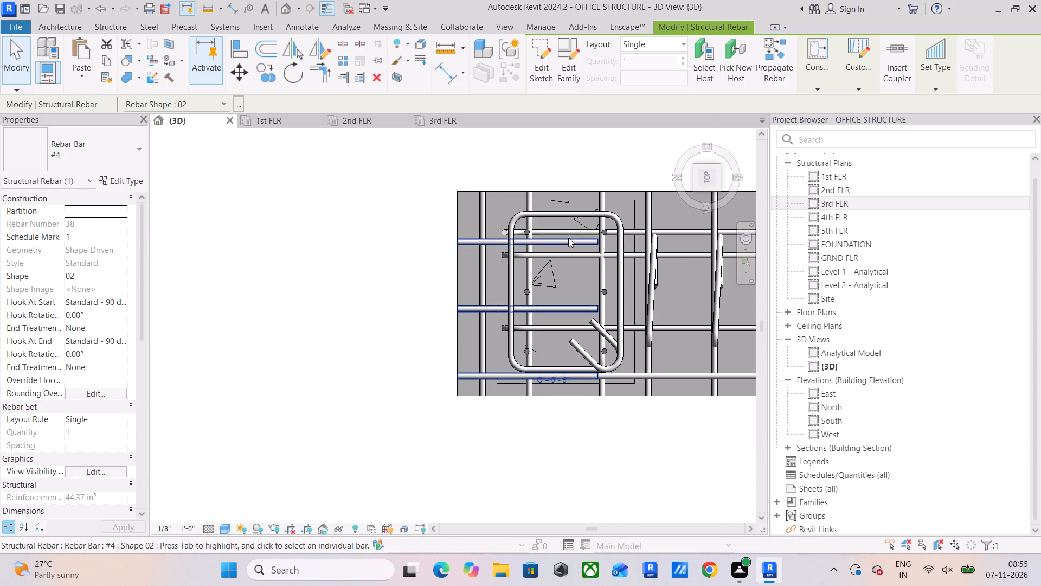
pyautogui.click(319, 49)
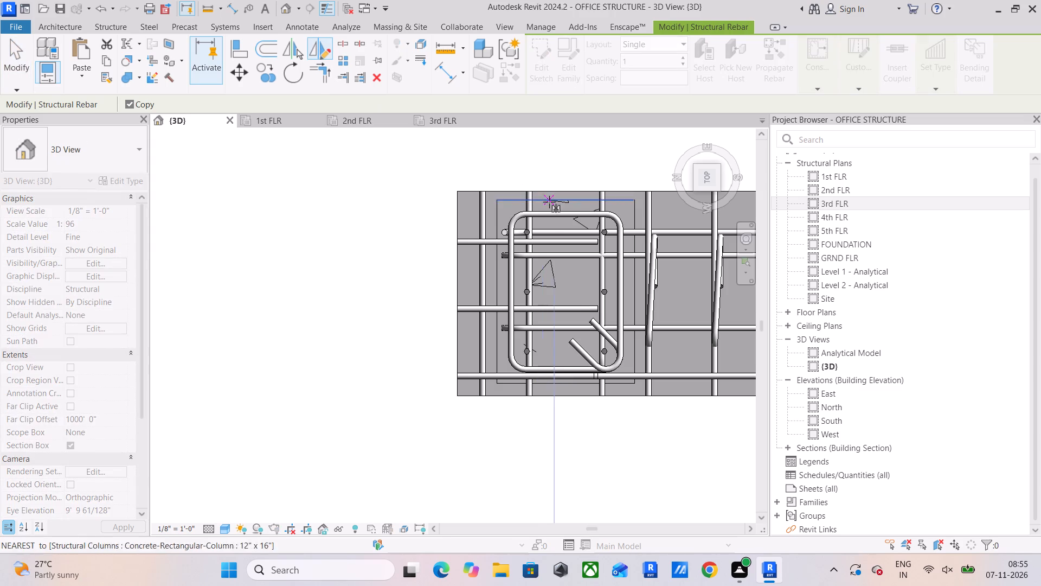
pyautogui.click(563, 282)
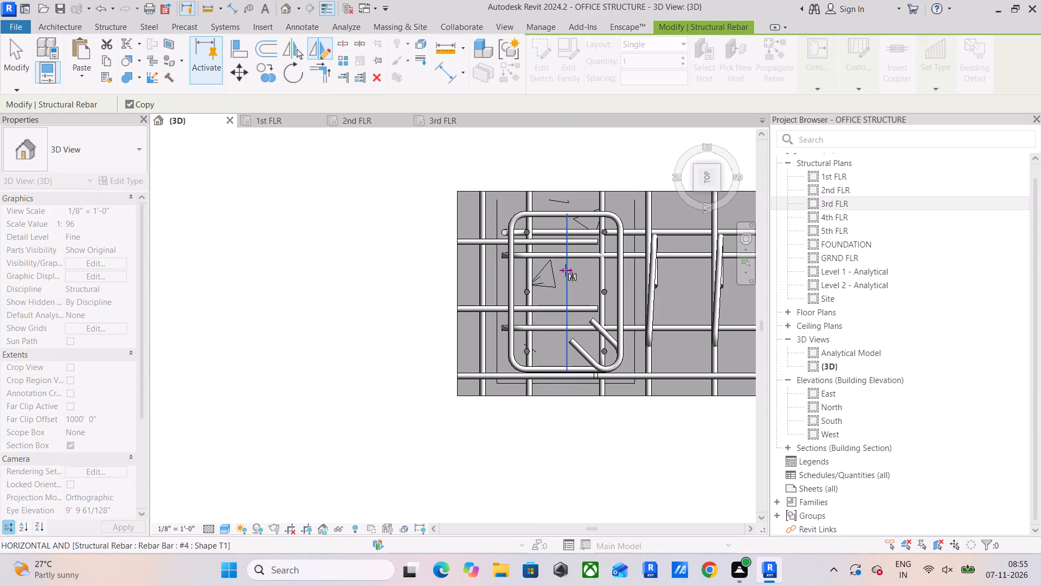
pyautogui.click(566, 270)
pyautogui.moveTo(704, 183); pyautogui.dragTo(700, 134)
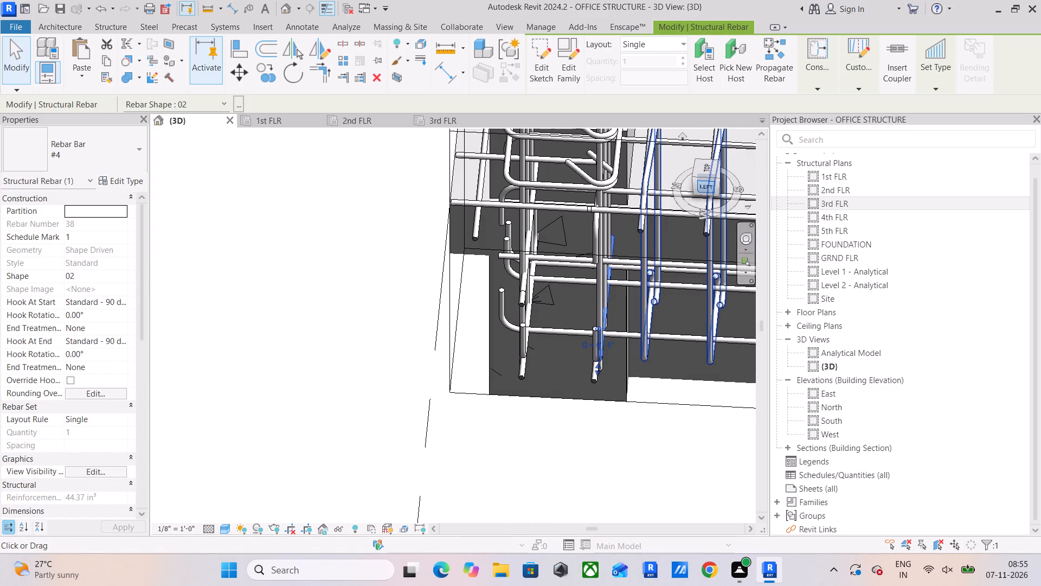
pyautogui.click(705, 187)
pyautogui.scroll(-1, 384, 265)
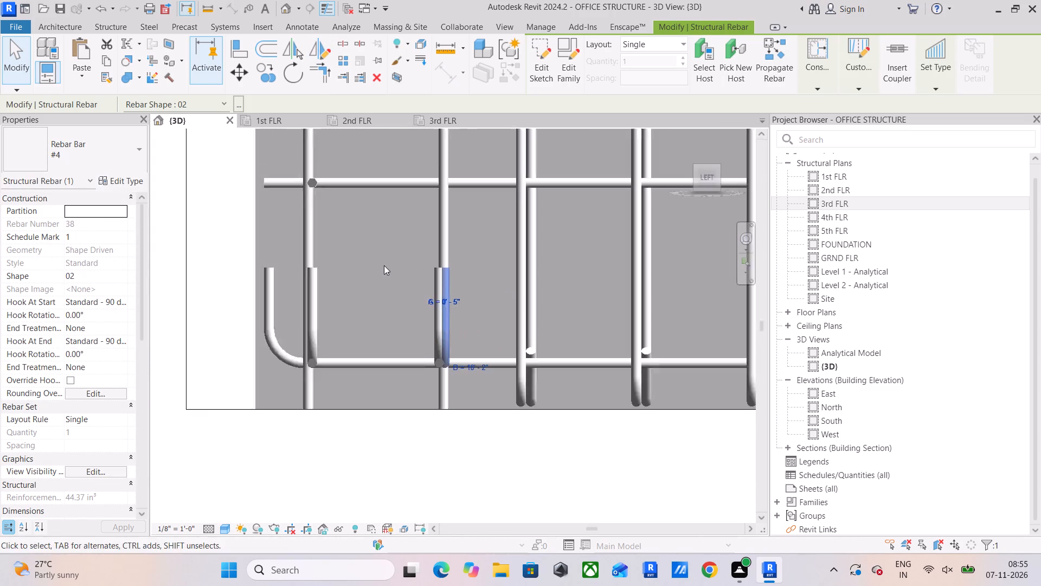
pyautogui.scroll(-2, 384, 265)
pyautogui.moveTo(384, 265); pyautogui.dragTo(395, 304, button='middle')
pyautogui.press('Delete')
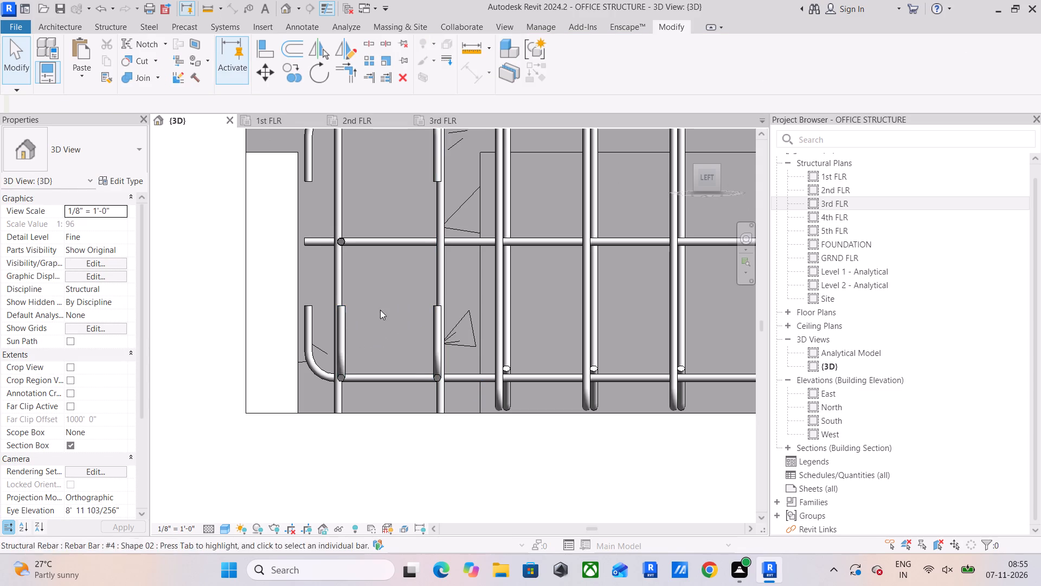
# Mirror a copy of the east-west beam's upper south hooked #4 bar to the north side with a drawn axis through the column's centre.
pyautogui.moveTo(449, 289); pyautogui.dragTo(457, 358, button='middle')
pyautogui.click(442, 228)
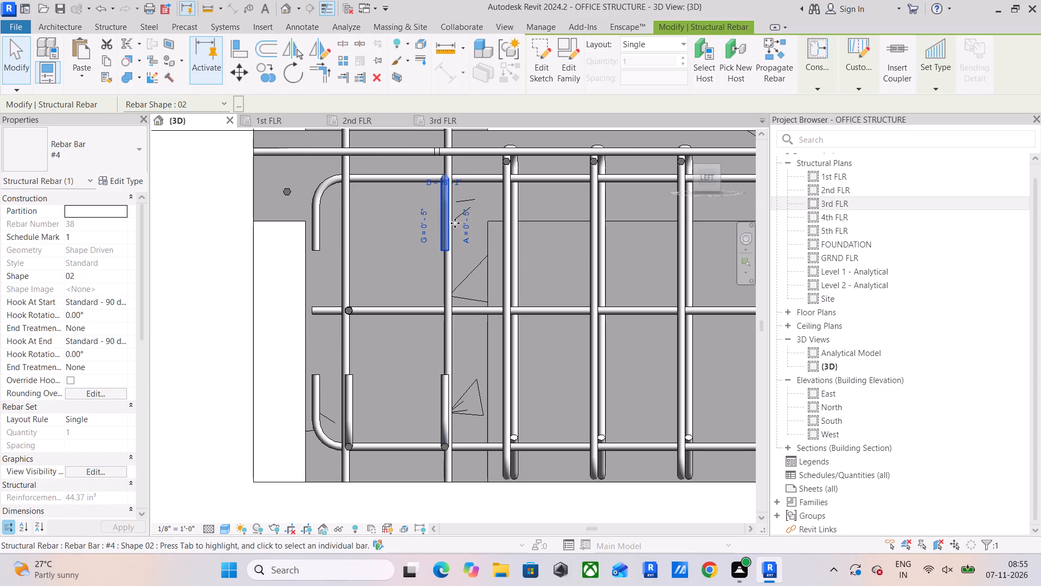
pyautogui.moveTo(711, 174); pyautogui.dragTo(708, 234)
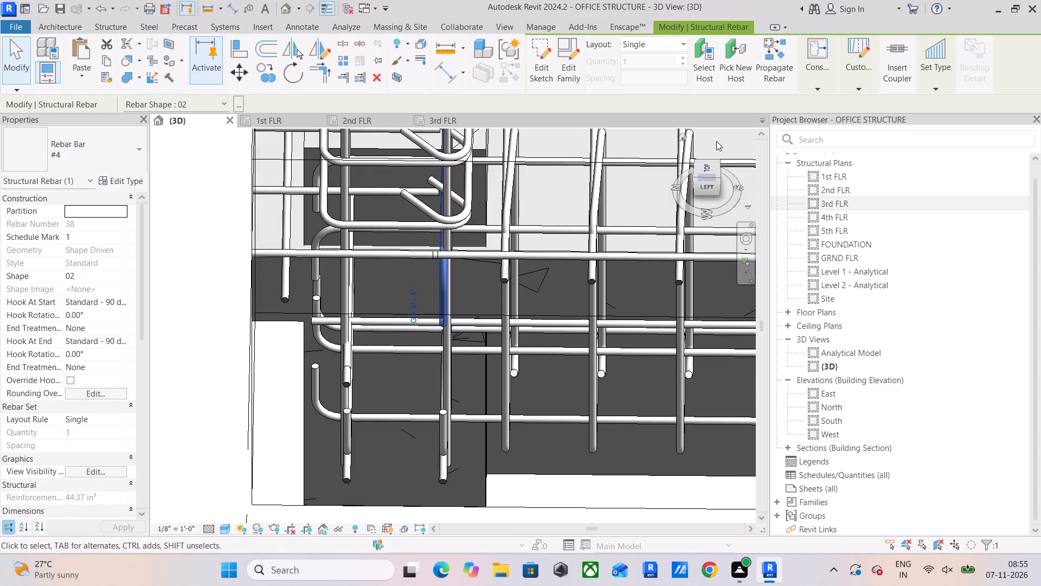
pyautogui.click(705, 165)
pyautogui.click(321, 55)
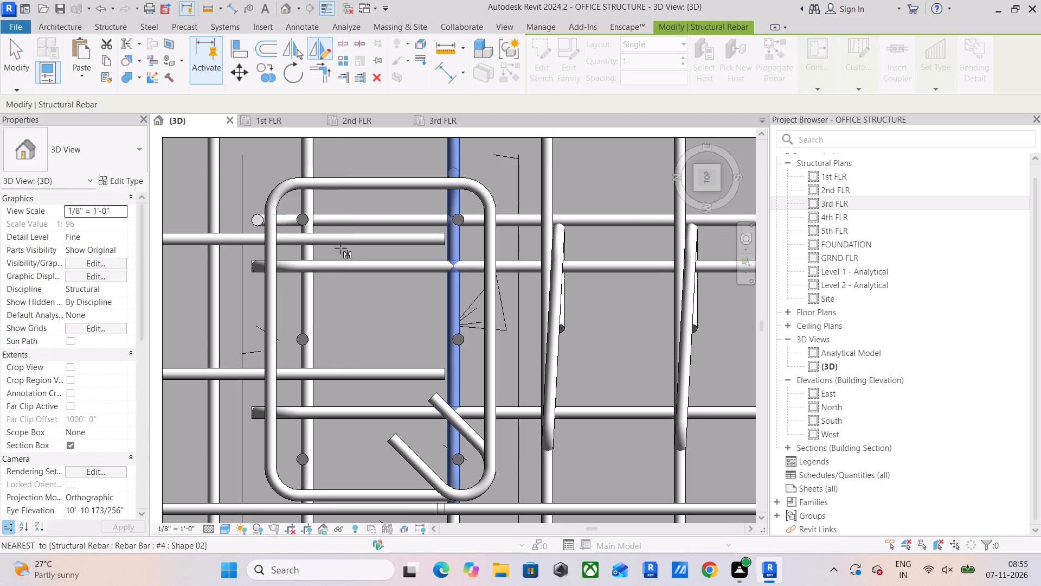
pyautogui.moveTo(381, 333); pyautogui.dragTo(382, 323)
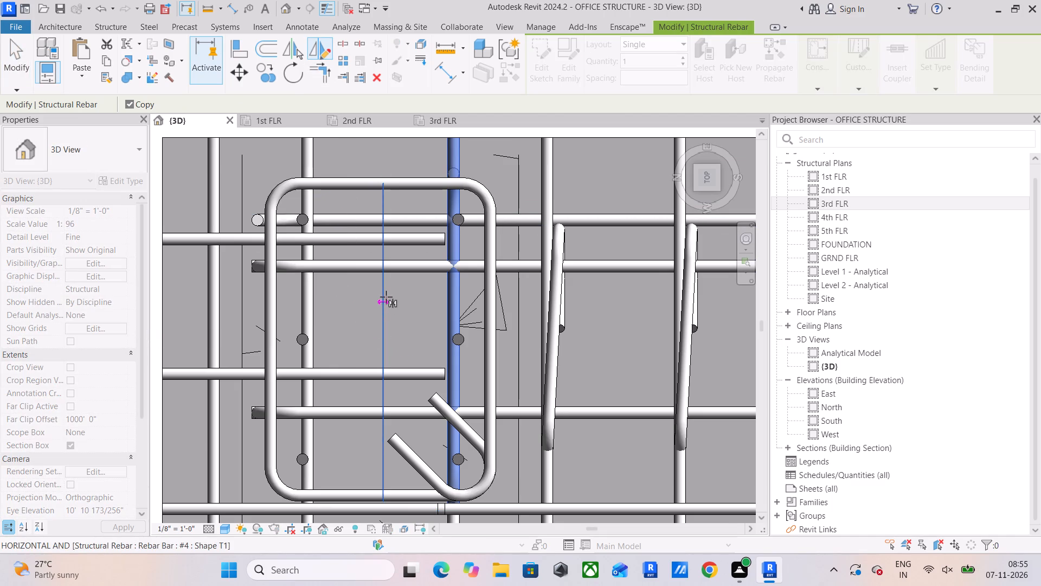
pyautogui.click(386, 297)
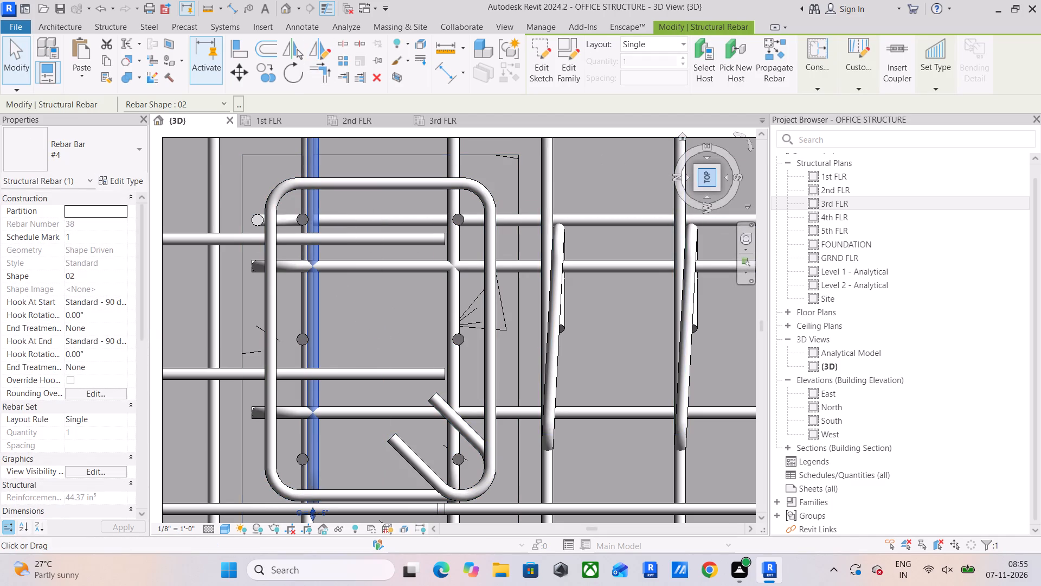
pyautogui.moveTo(709, 173); pyautogui.dragTo(710, 157)
pyautogui.moveTo(710, 179); pyautogui.dragTo(708, 145)
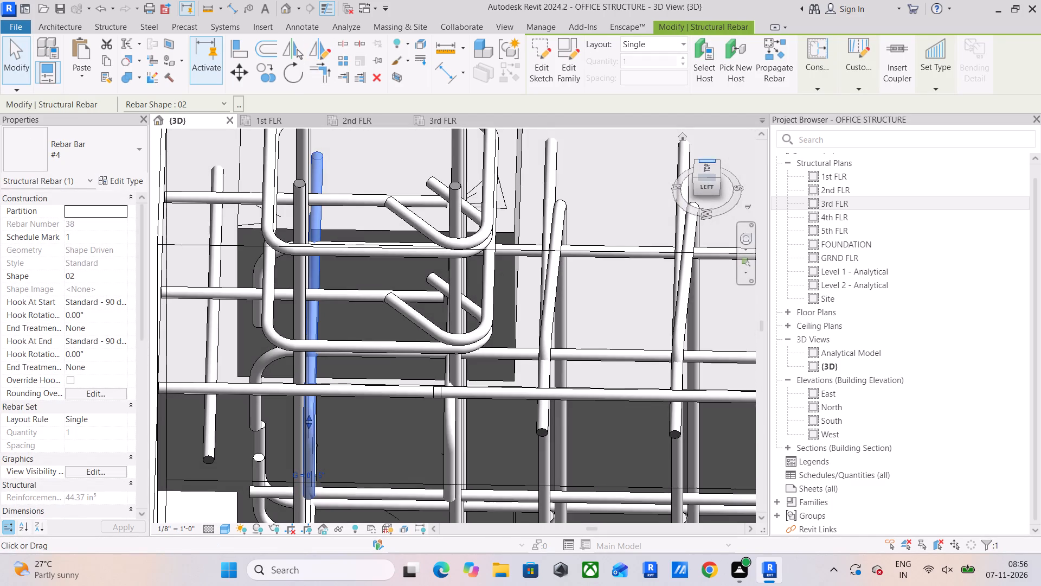
pyautogui.click(705, 186)
pyautogui.moveTo(522, 335); pyautogui.dragTo(525, 224, button='middle')
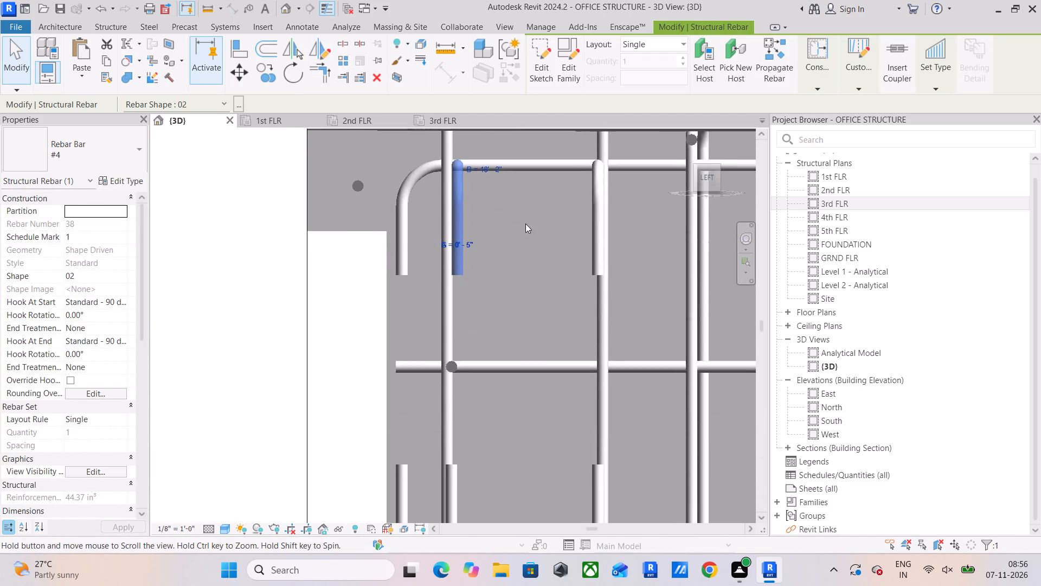
pyautogui.click(528, 258)
# Delete two more overlapping straight mid-height #4 bars of the east-west beam at the joint.
pyautogui.moveTo(528, 258); pyautogui.dragTo(523, 166, button='middle')
pyautogui.click(444, 273)
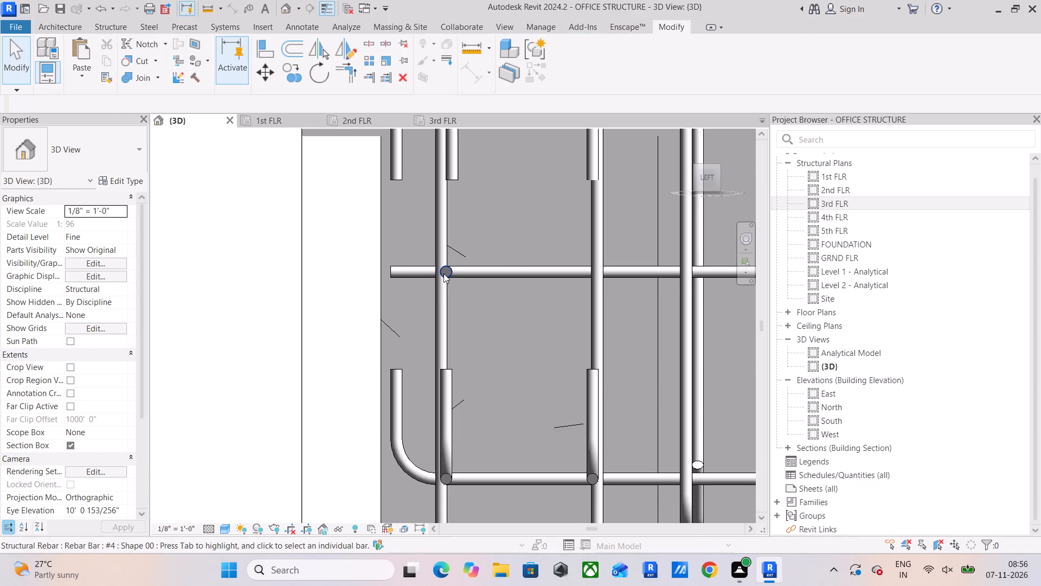
pyautogui.scroll(-1, 471, 248)
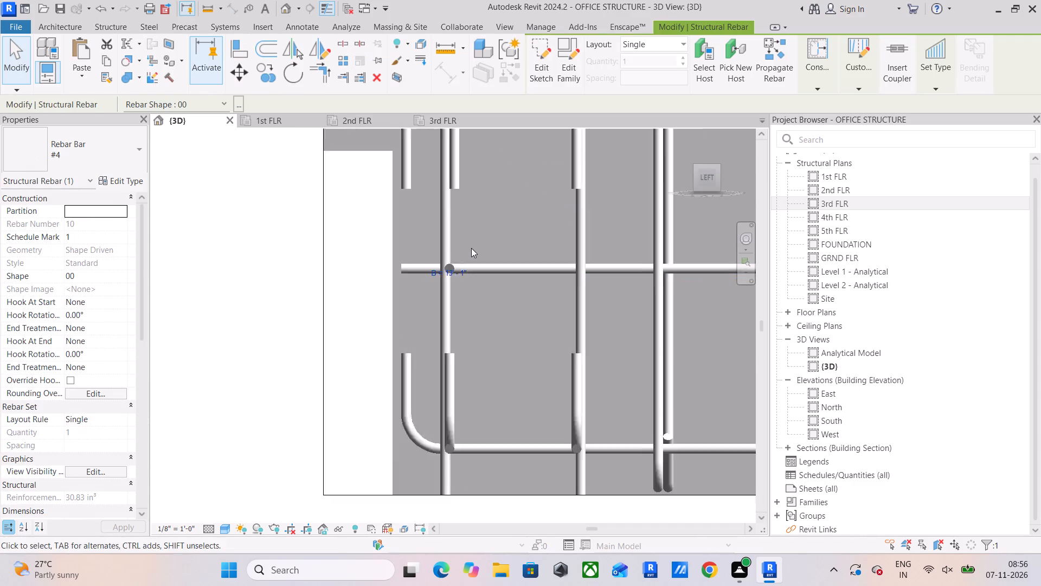
pyautogui.scroll(-2, 471, 248)
pyautogui.moveTo(704, 180); pyautogui.dragTo(178, 202)
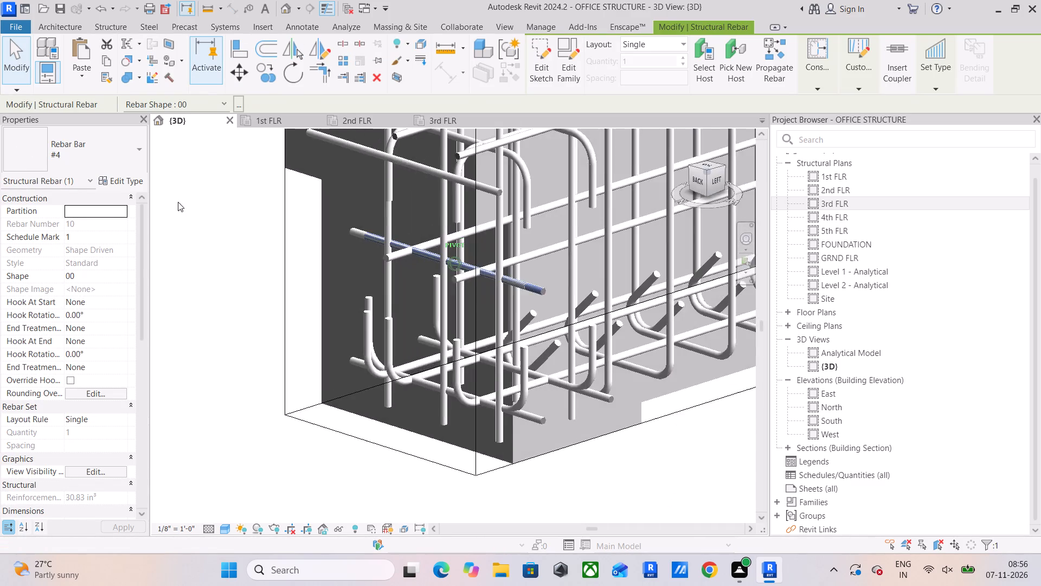
pyautogui.moveTo(178, 202); pyautogui.dragTo(240, 208)
pyautogui.press('Delete')
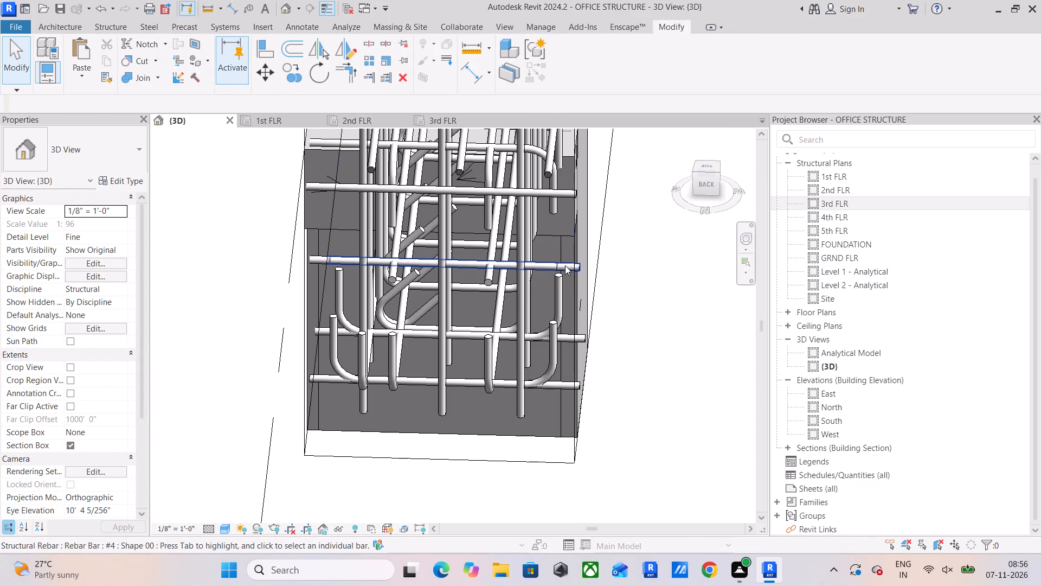
pyautogui.scroll(4, 557, 265)
pyautogui.click(567, 269)
pyautogui.press('Delete')
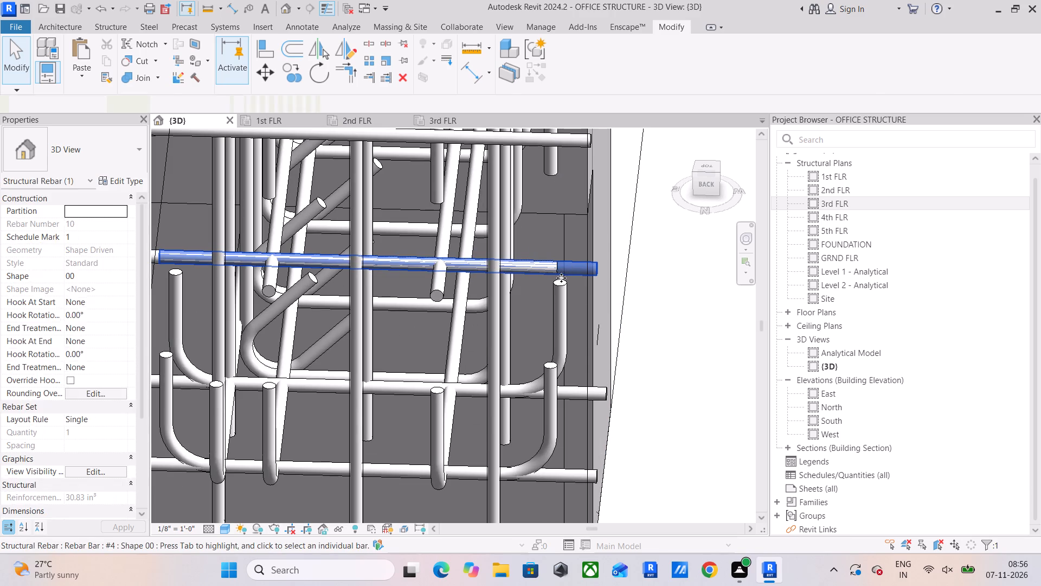
# Inspect the straight mid-height #4 bar crossing the north beam-column joint from several sides for overlaps and position.
pyautogui.click(552, 271)
pyautogui.moveTo(708, 188); pyautogui.dragTo(648, 190)
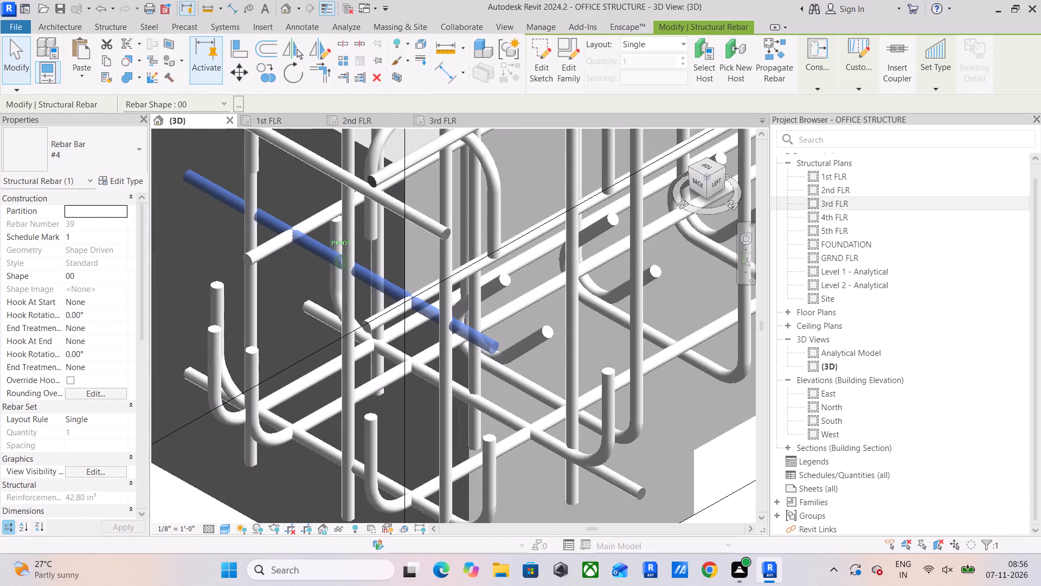
pyautogui.click(715, 187)
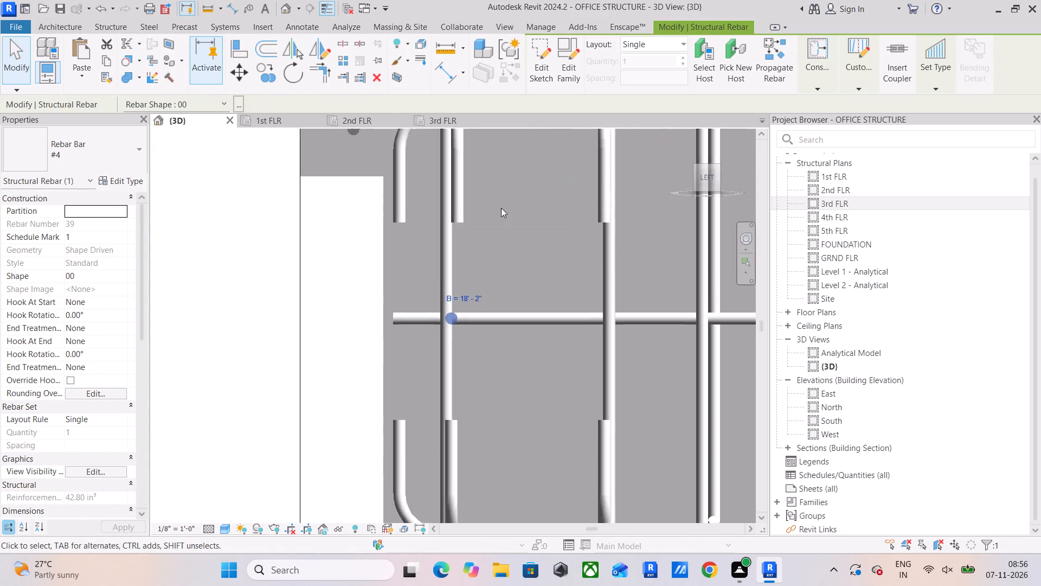
pyautogui.moveTo(706, 180); pyautogui.dragTo(182, 180)
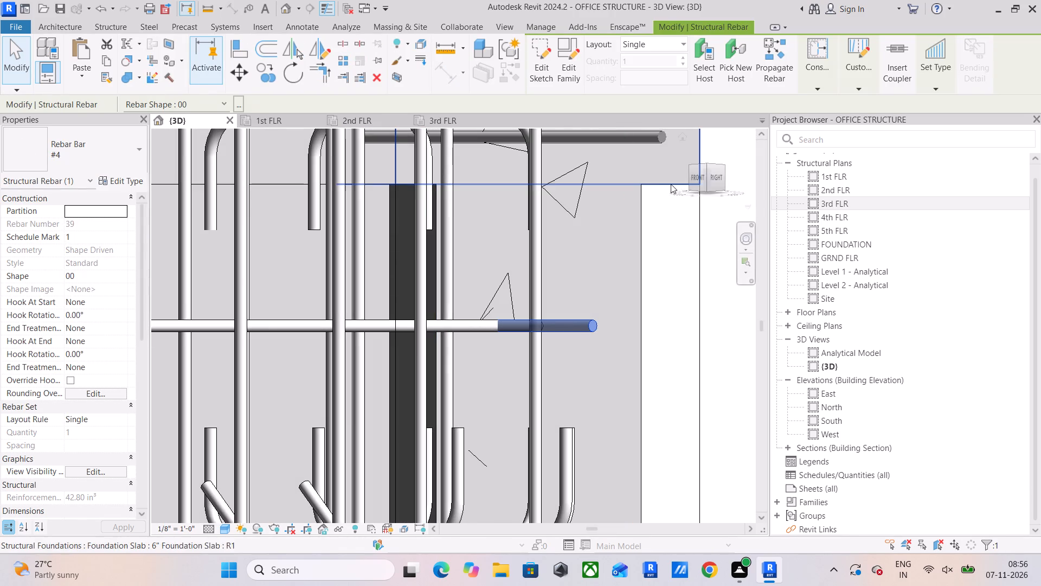
pyautogui.moveTo(713, 180); pyautogui.dragTo(719, 184)
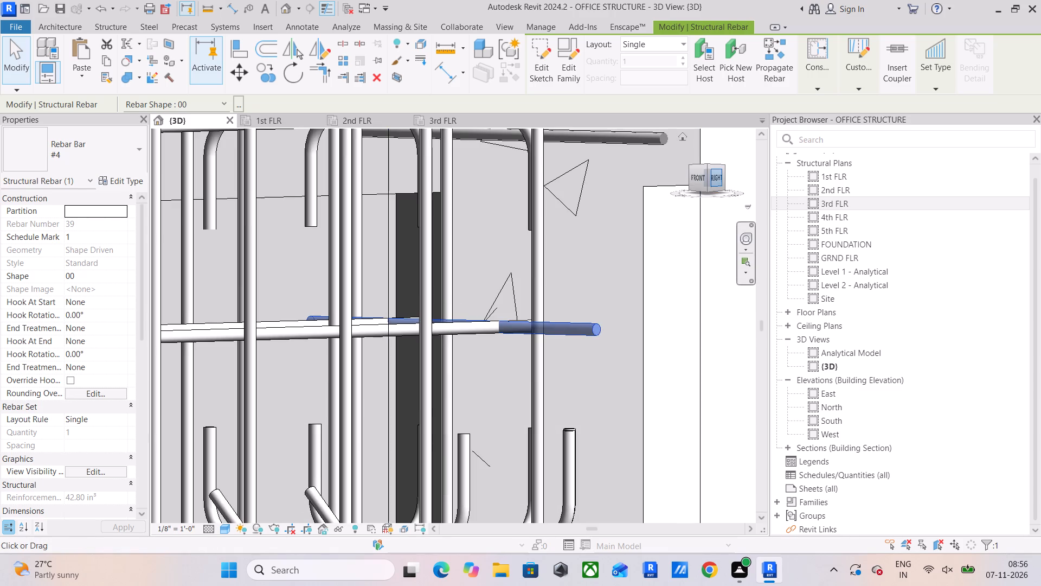
pyautogui.moveTo(717, 182); pyautogui.dragTo(512, 195)
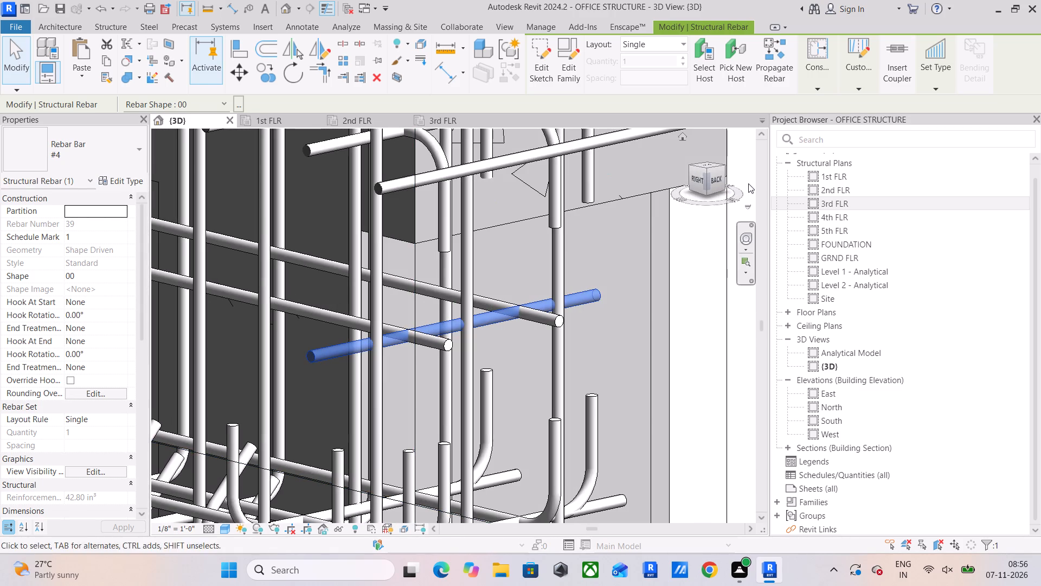
pyautogui.click(719, 183)
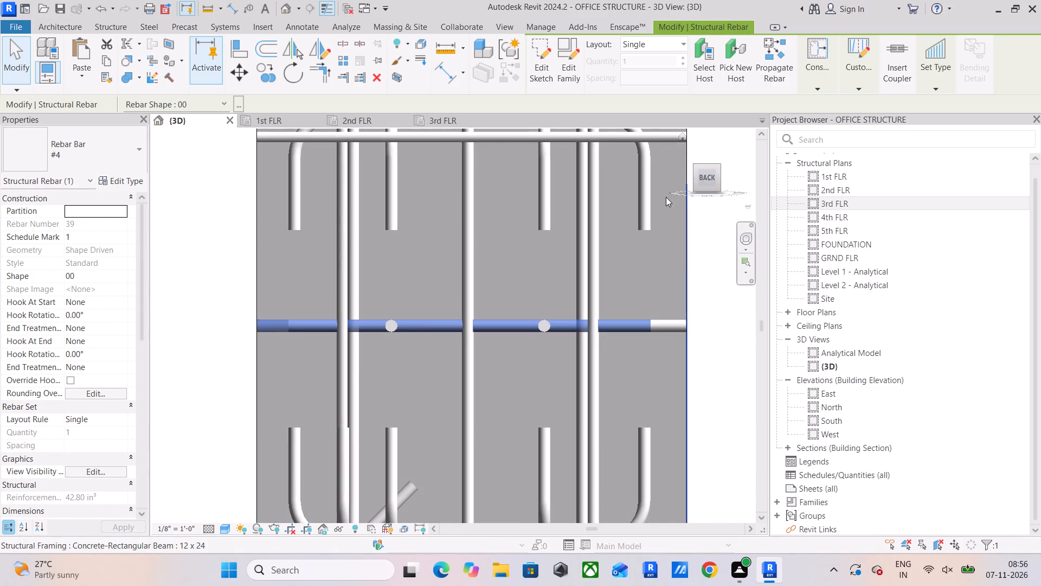
pyautogui.scroll(-5, 666, 197)
pyautogui.moveTo(605, 265); pyautogui.dragTo(593, 291, button='middle')
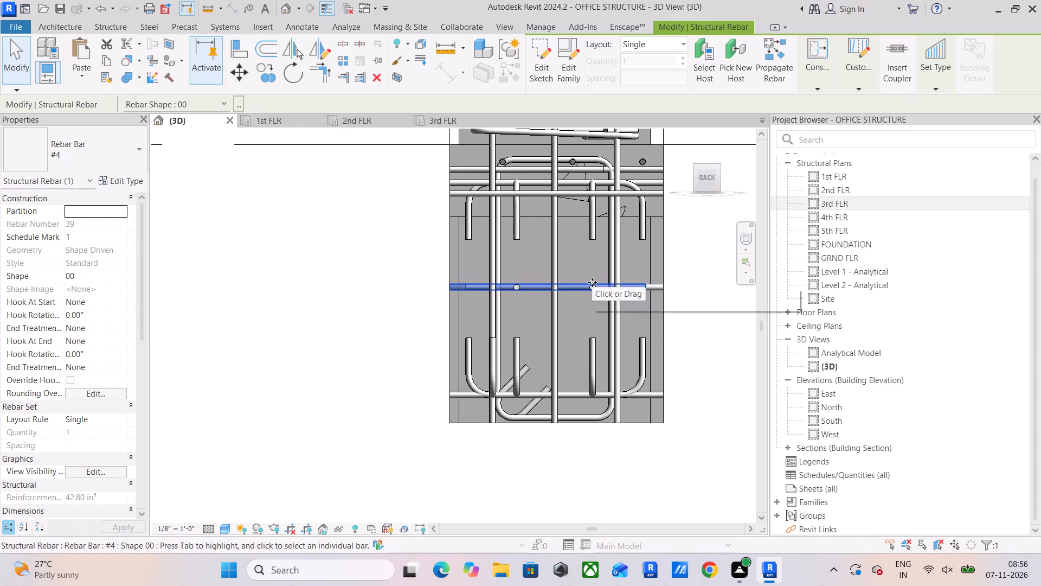
pyautogui.scroll(-3, 592, 282)
pyautogui.keyDown('shift'); pyautogui.moveTo(590, 301); pyautogui.dragTo(528, 337, button='middle'); pyautogui.keyUp('shift')
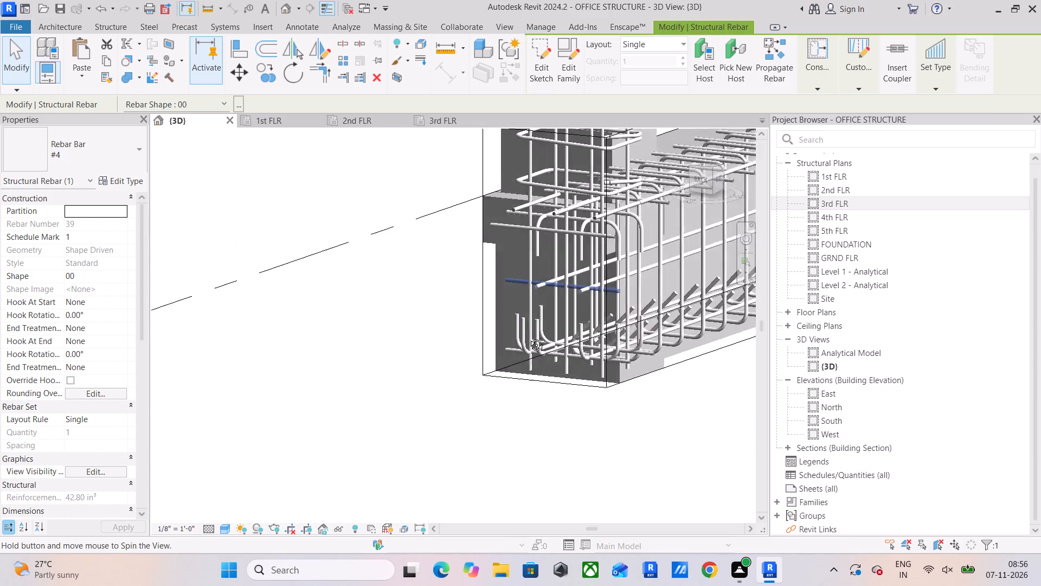
pyautogui.keyDown('shift'); pyautogui.moveTo(528, 337); pyautogui.dragTo(536, 336, button='middle'); pyautogui.keyUp('shift')
# Delete the overlapping straight mid-height #4 bar that crosses the beam's south column joint.
pyautogui.click(697, 177)
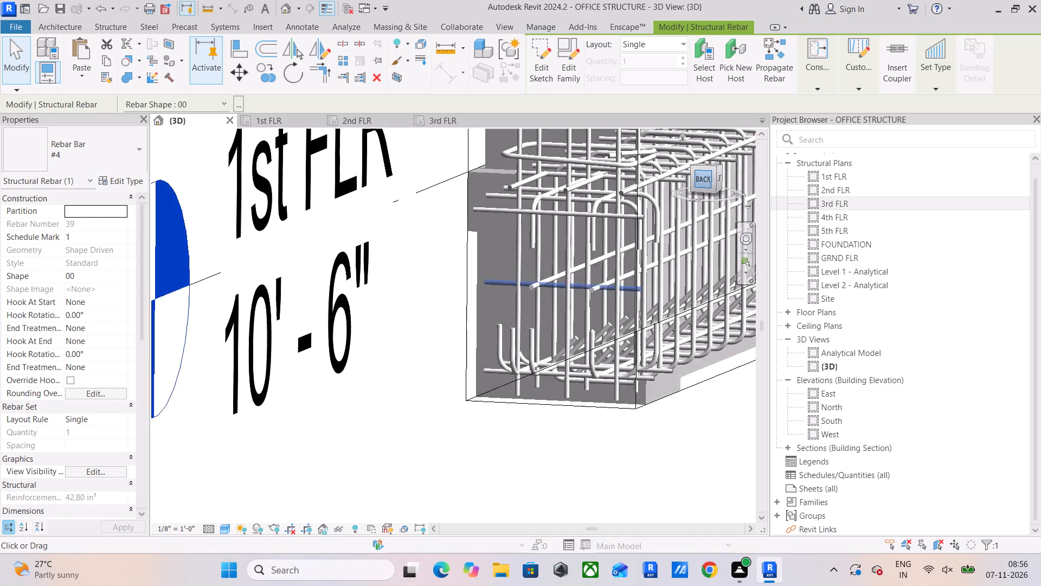
pyautogui.moveTo(676, 276); pyautogui.dragTo(594, 277, button='middle')
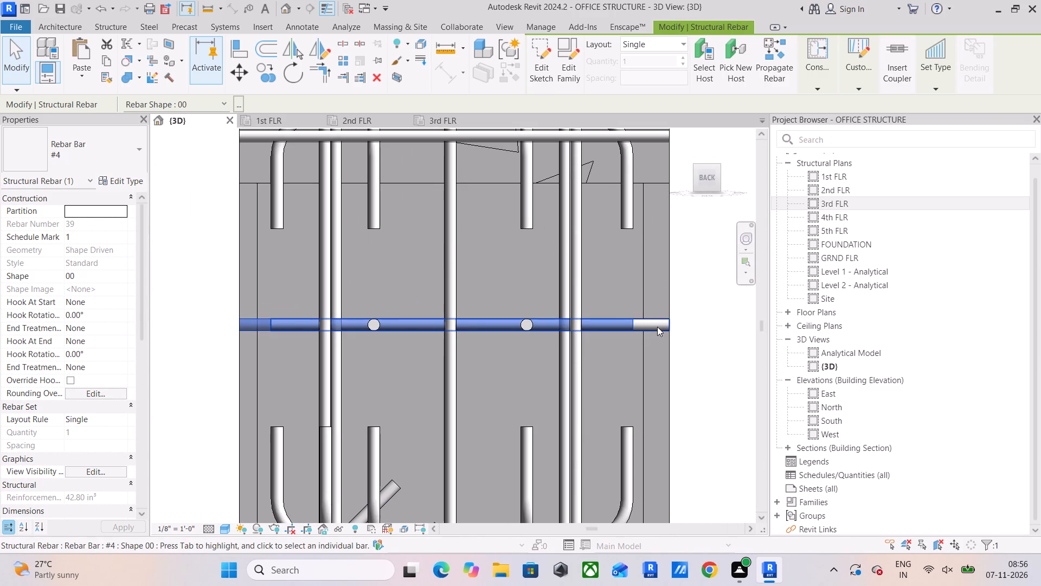
pyautogui.click(658, 326)
pyautogui.scroll(-4, 658, 326)
pyautogui.keyDown('shift'); pyautogui.moveTo(608, 371); pyautogui.dragTo(599, 375, button='middle'); pyautogui.keyUp('shift')
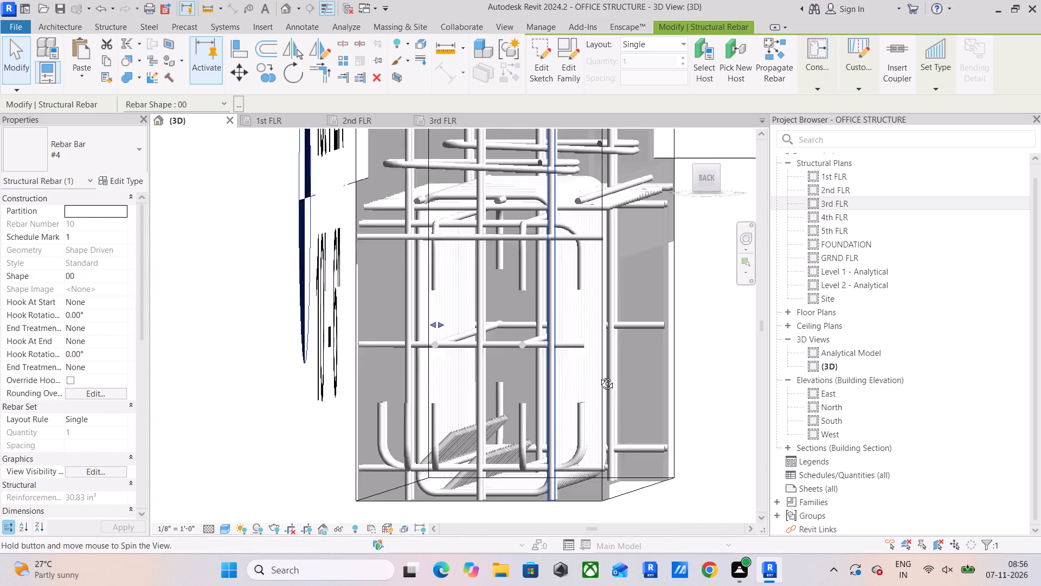
pyautogui.keyDown('shift'); pyautogui.moveTo(599, 375); pyautogui.dragTo(482, 403, button='middle'); pyautogui.keyUp('shift')
pyautogui.scroll(-8, 572, 362)
pyautogui.moveTo(586, 358); pyautogui.dragTo(682, 332, button='middle')
pyautogui.scroll(1, 690, 329)
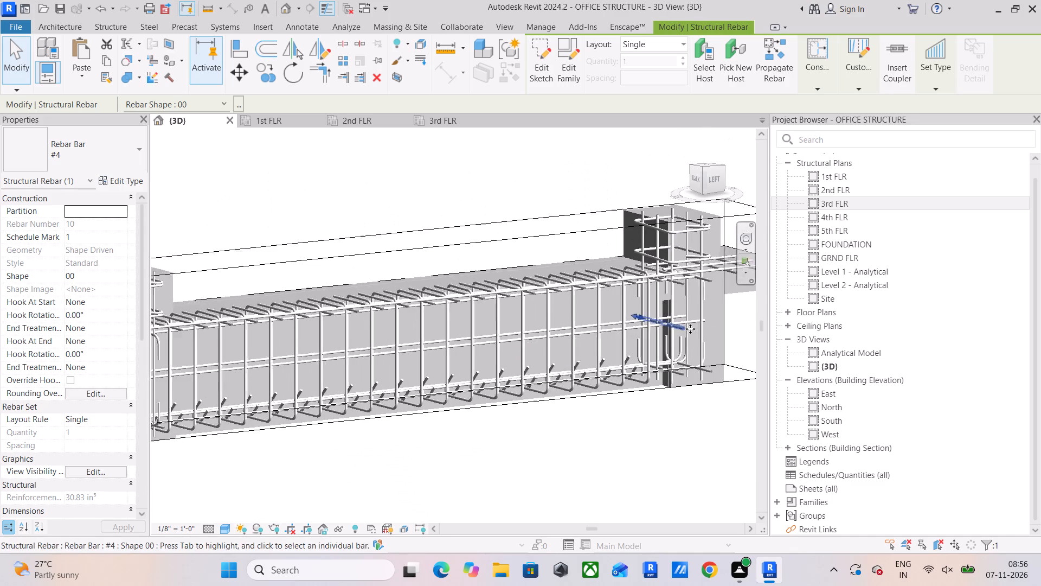
pyautogui.scroll(-3, 690, 329)
pyautogui.keyDown('shift'); pyautogui.moveTo(691, 329); pyautogui.dragTo(679, 335, button='middle'); pyautogui.keyUp('shift')
pyautogui.scroll(4, 668, 305)
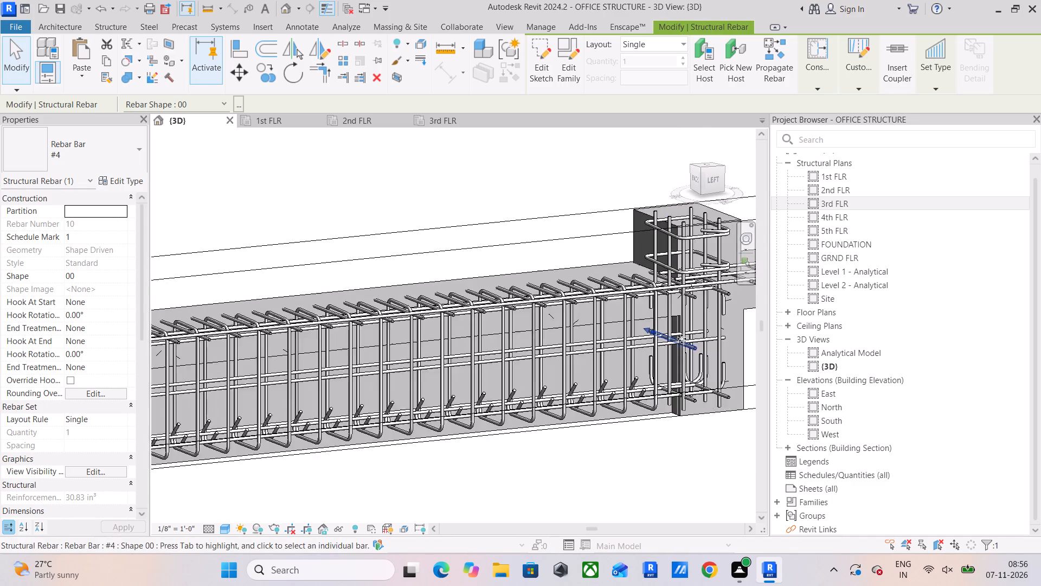
pyautogui.moveTo(682, 339); pyautogui.dragTo(636, 322, button='middle')
pyautogui.keyDown('shift'); pyautogui.moveTo(651, 318); pyautogui.dragTo(571, 281, button='middle'); pyautogui.keyUp('shift')
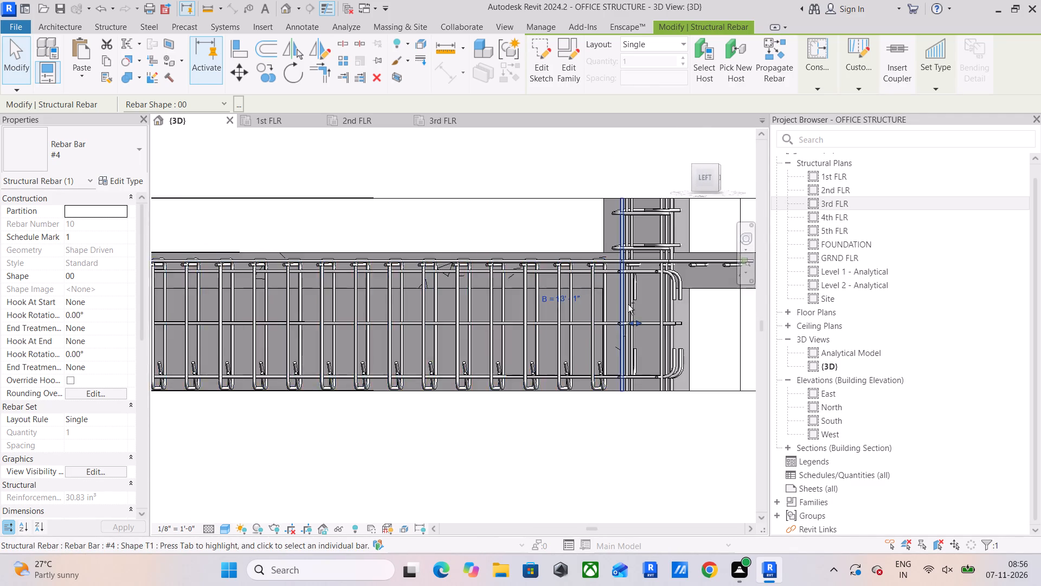
pyautogui.scroll(5, 637, 308)
pyautogui.press('Delete')
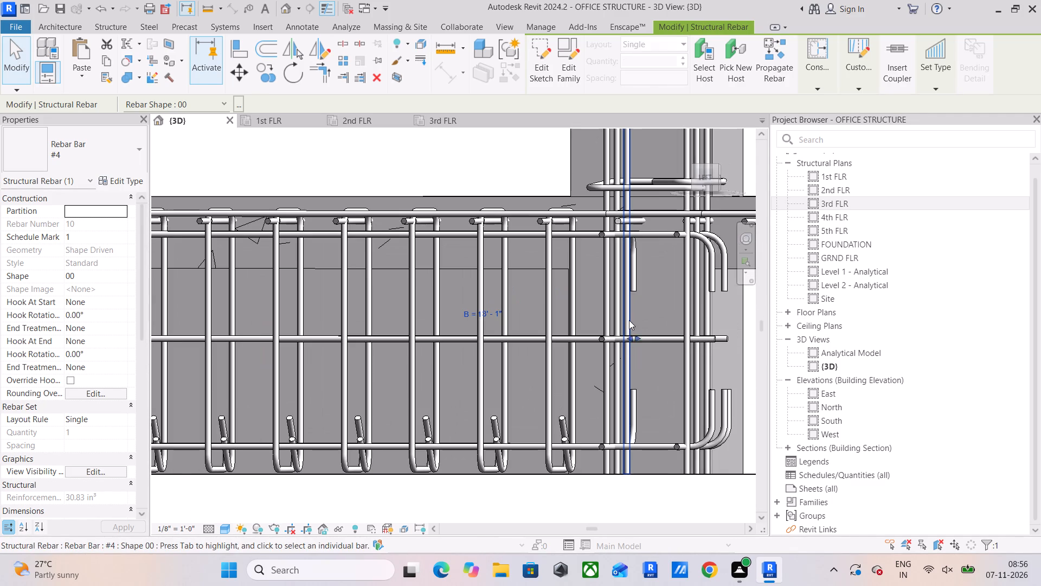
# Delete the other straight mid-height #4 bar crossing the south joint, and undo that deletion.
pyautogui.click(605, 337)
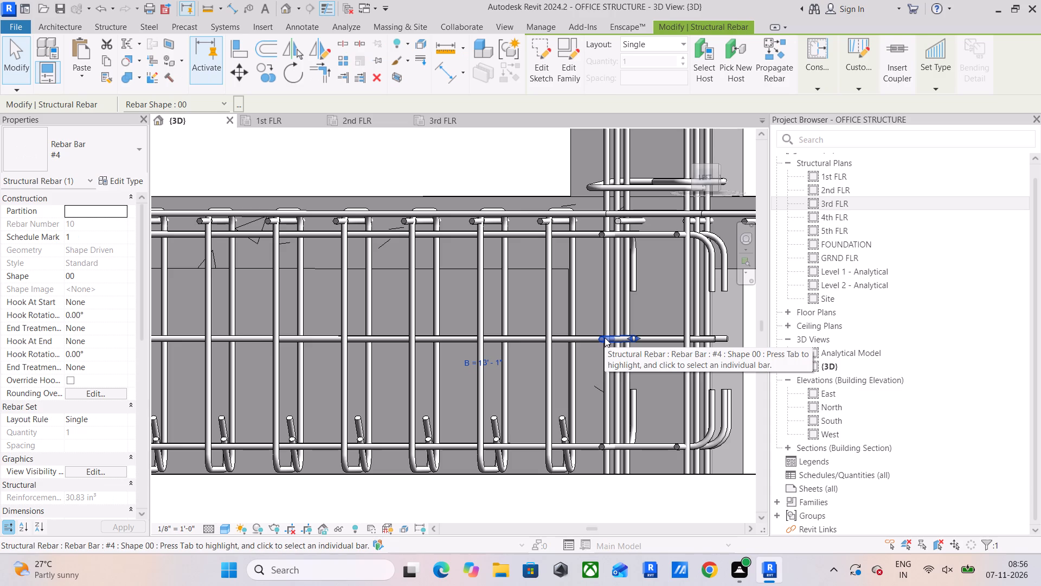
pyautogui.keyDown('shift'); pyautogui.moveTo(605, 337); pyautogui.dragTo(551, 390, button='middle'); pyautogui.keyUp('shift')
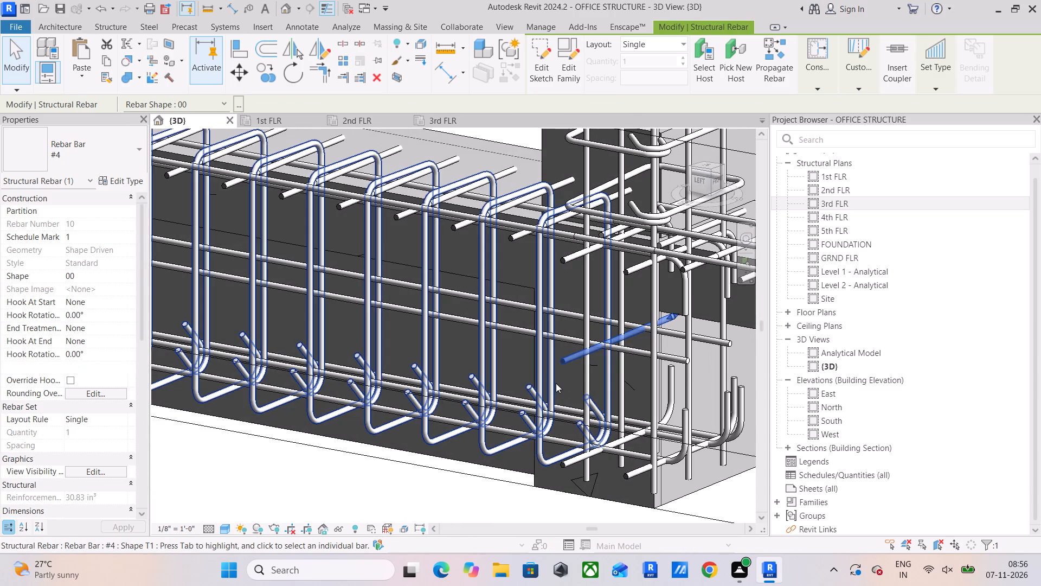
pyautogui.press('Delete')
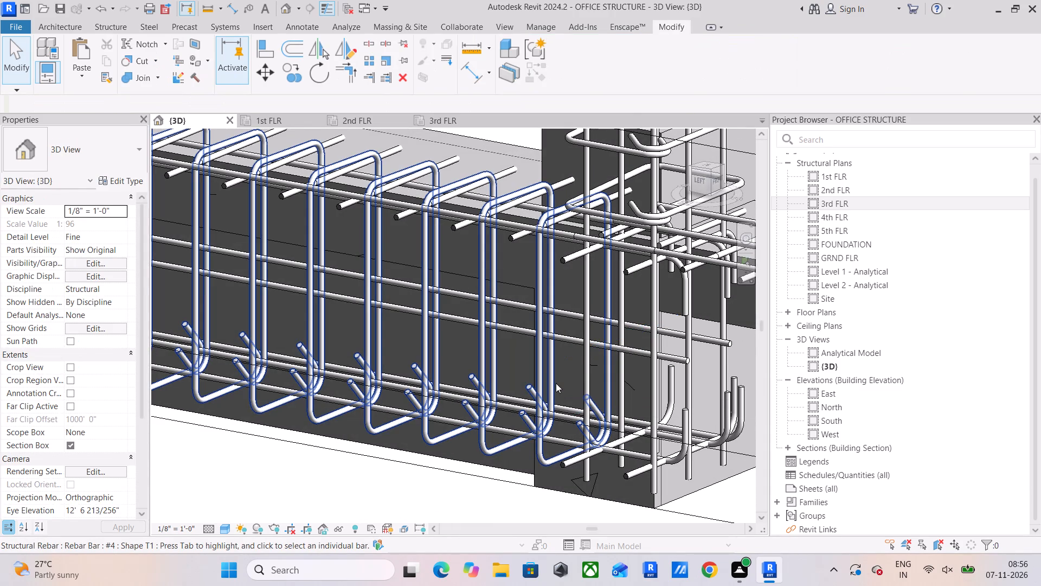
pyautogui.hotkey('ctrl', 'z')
# Align the straight mid-height #4 bar at the north joint with the upper east-west hooked bar's centreline in plan.
pyautogui.scroll(-4, 580, 367)
pyautogui.keyDown('shift'); pyautogui.moveTo(589, 371); pyautogui.dragTo(549, 382, button='middle'); pyautogui.keyUp('shift')
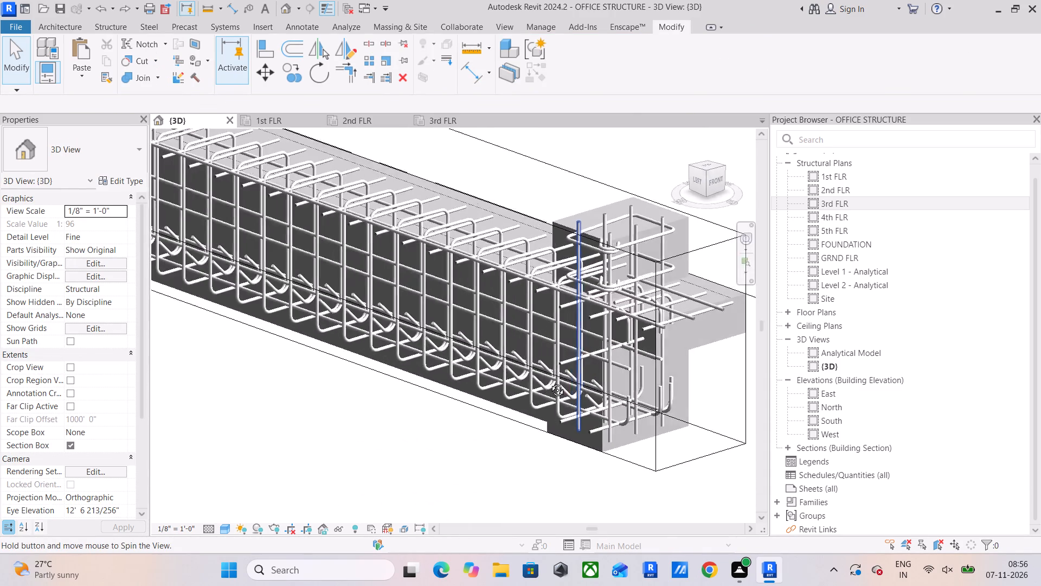
pyautogui.keyDown('shift'); pyautogui.moveTo(549, 382); pyautogui.dragTo(643, 360, button='middle'); pyautogui.keyUp('shift')
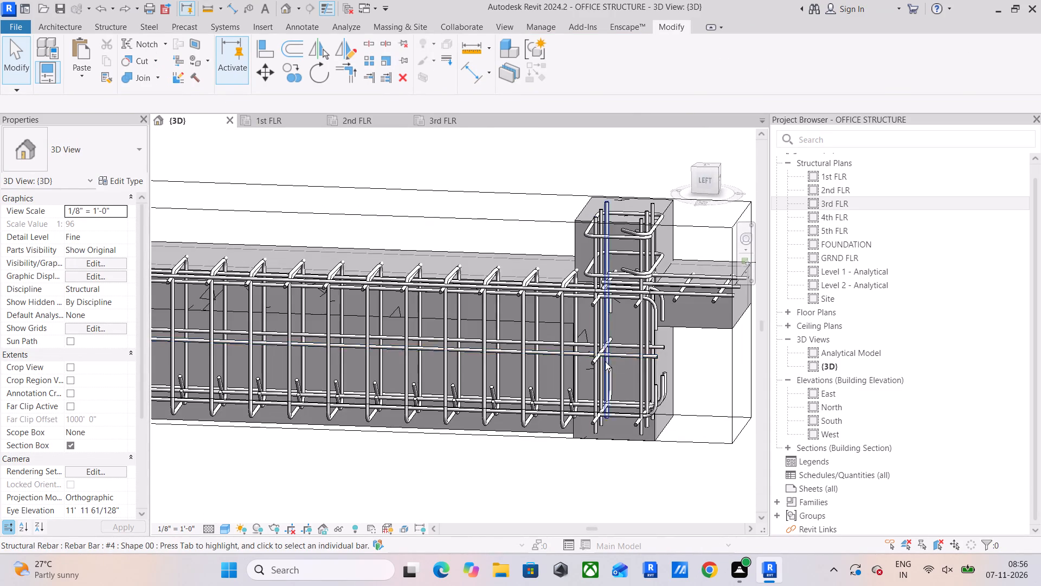
pyautogui.scroll(-1, 594, 359)
pyautogui.scroll(-5, 518, 355)
pyautogui.moveTo(497, 358); pyautogui.dragTo(687, 358, button='middle')
pyautogui.scroll(9, 389, 359)
pyautogui.click(370, 331)
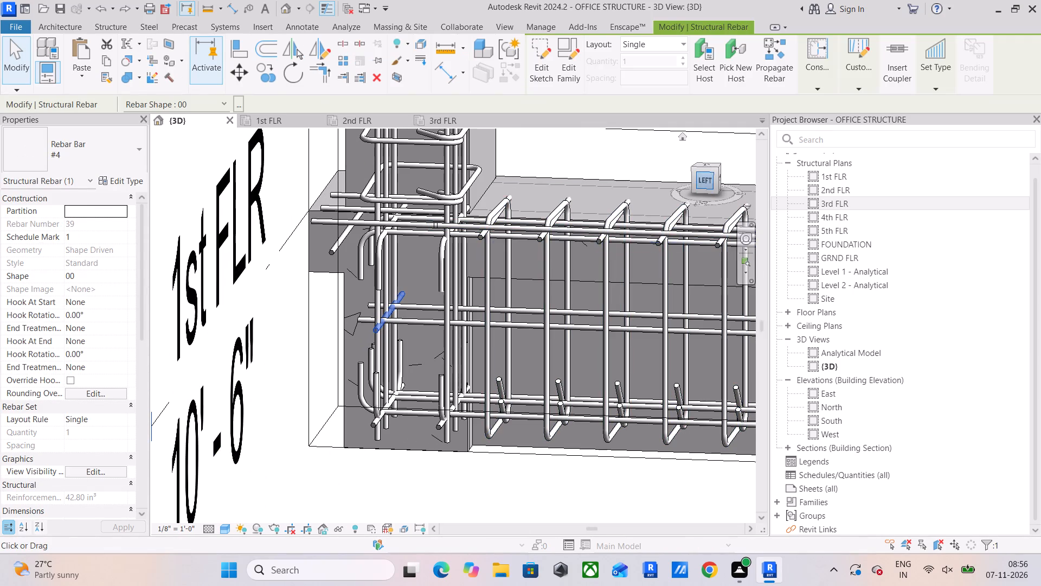
pyautogui.moveTo(703, 175); pyautogui.dragTo(708, 188)
pyautogui.click(705, 169)
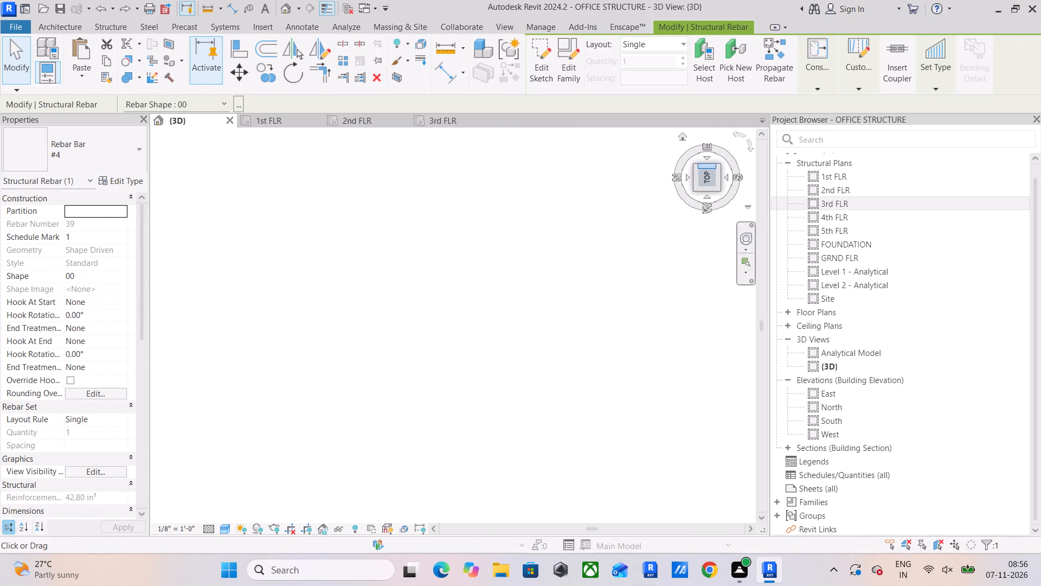
pyautogui.scroll(-5, 597, 247)
pyautogui.scroll(4, 492, 171)
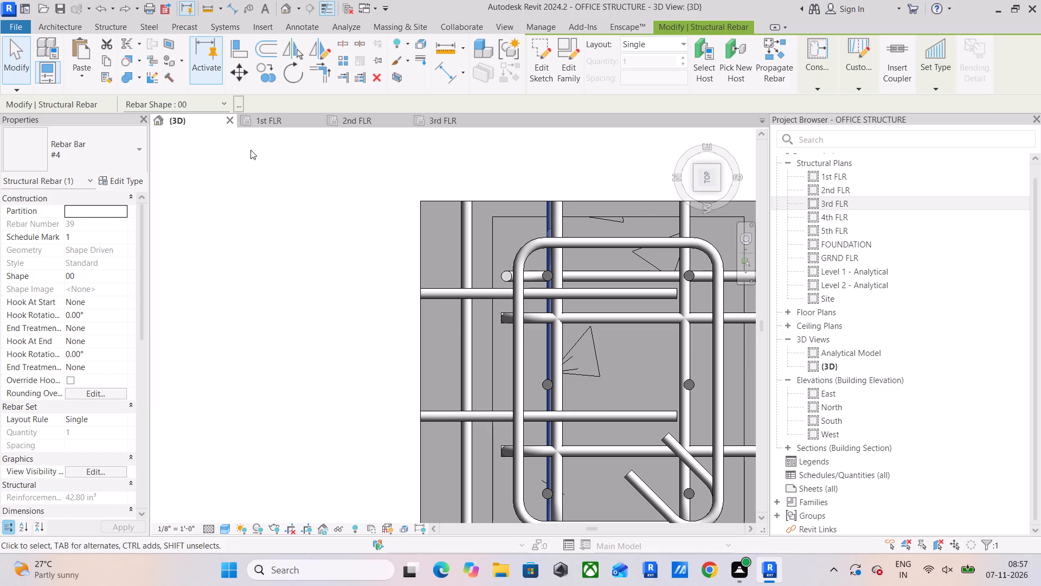
pyautogui.click(236, 47)
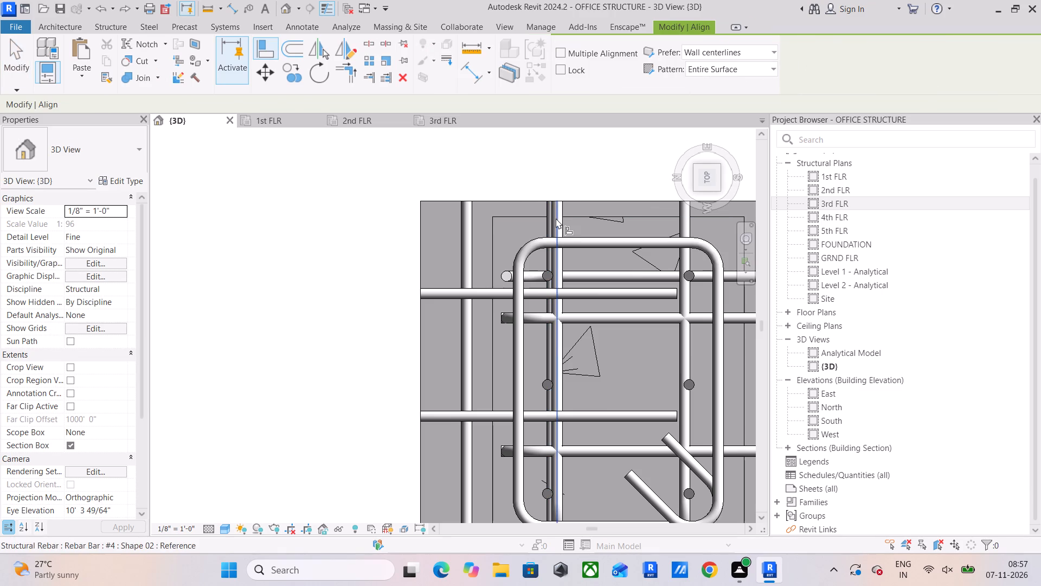
pyautogui.click(556, 218)
pyautogui.click(549, 223)
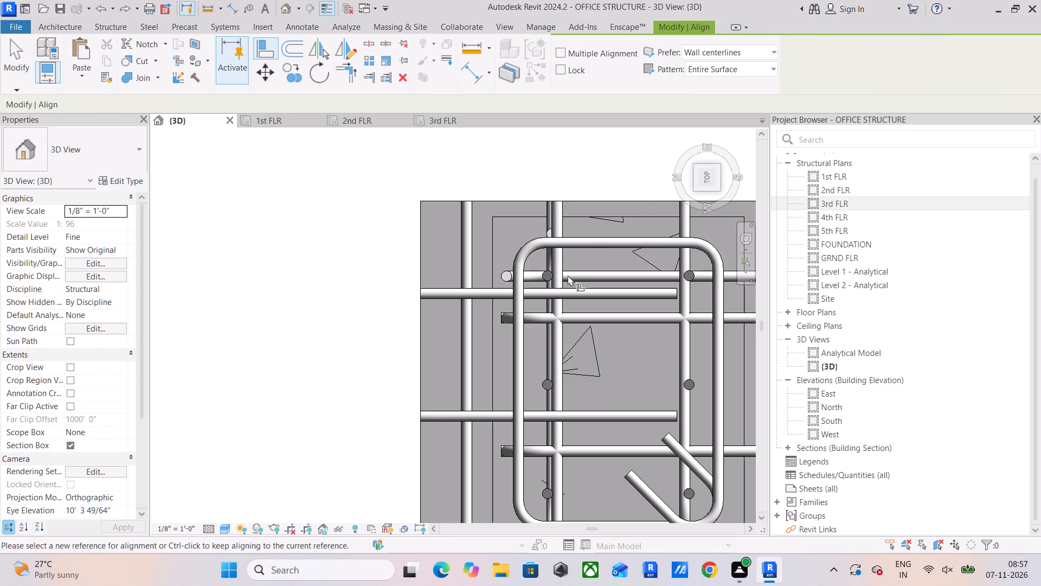
# Align the adjacent hooked #4 bar at the north joint with the same upper hooked bar's centreline in plan.
pyautogui.click(557, 225)
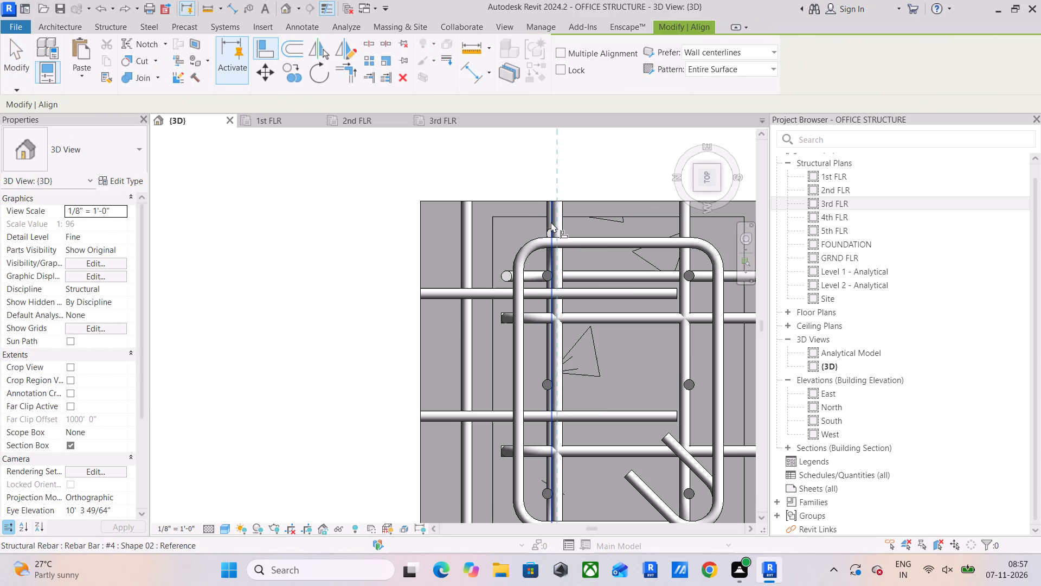
pyautogui.click(551, 222)
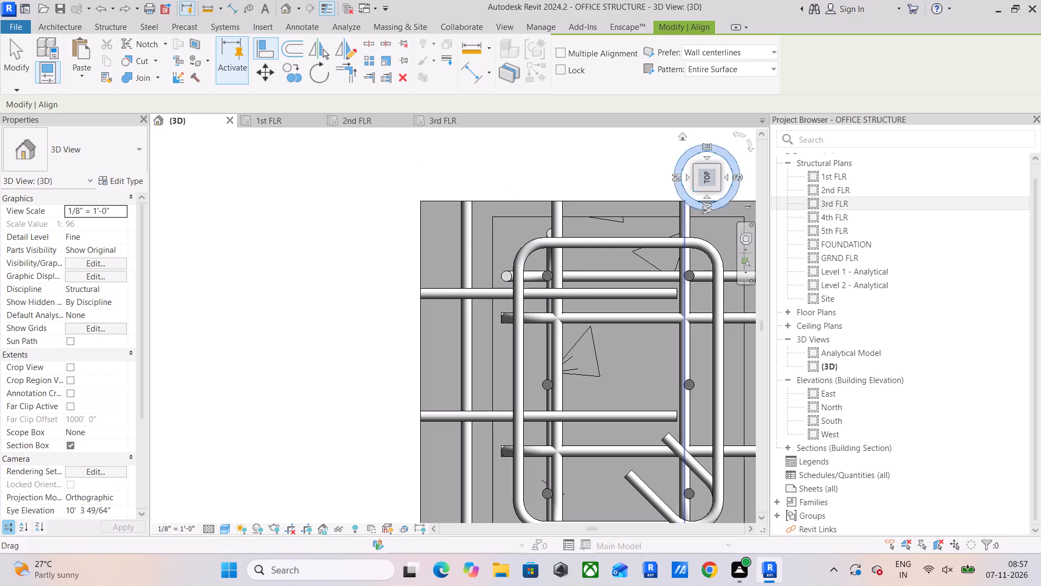
pyautogui.moveTo(706, 186); pyautogui.dragTo(702, 139)
pyautogui.click(708, 190)
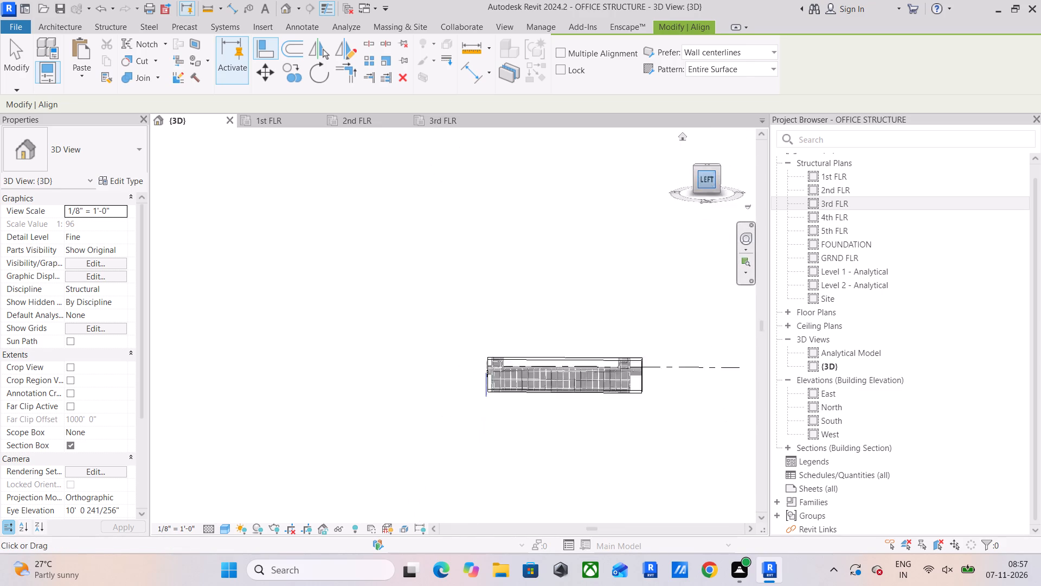
pyautogui.scroll(17, 428, 343)
pyautogui.moveTo(228, 320); pyautogui.dragTo(258, 286, button='middle')
pyautogui.scroll(4, 255, 224)
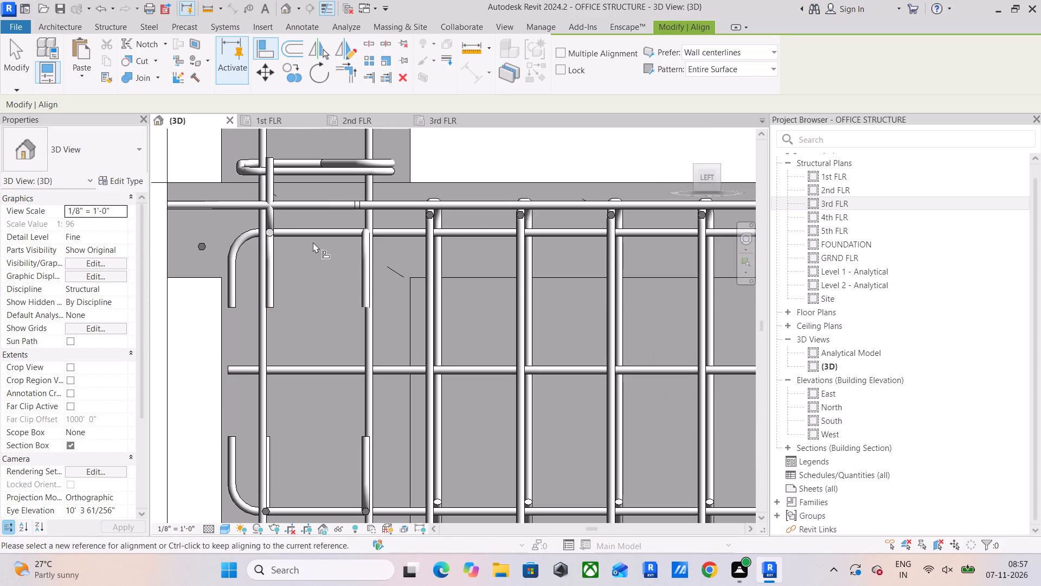
pyautogui.press('Escape')
pyautogui.press('Escape')
pyautogui.press('Escape')
pyautogui.scroll(-4, 277, 233)
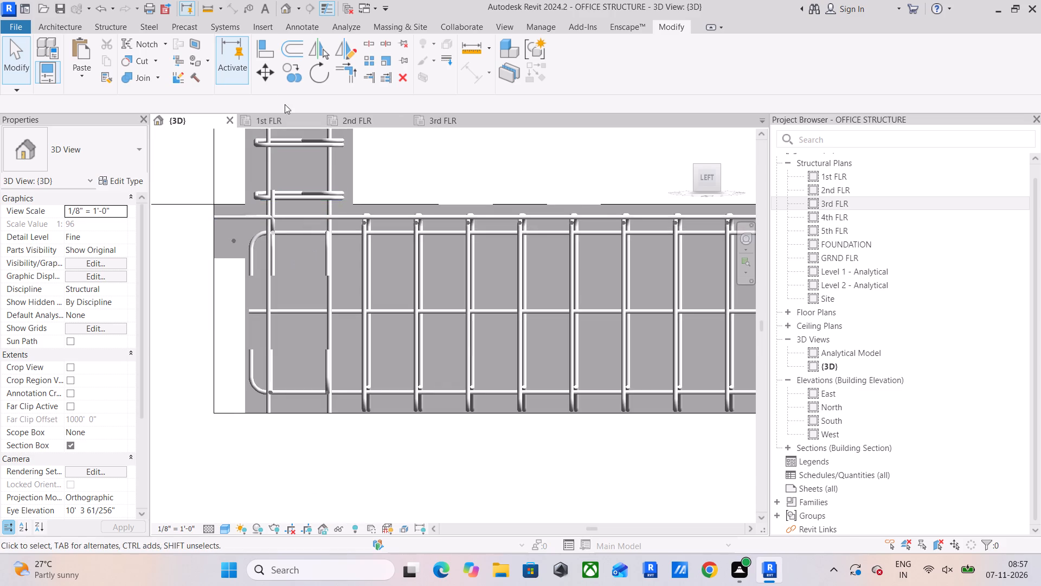
# Align the east-west #4 bar at the north joint's upper level with the north-south beam's mid-height bar in the side elevation.
pyautogui.click(263, 55)
pyautogui.scroll(-11, 470, 280)
pyautogui.moveTo(597, 303); pyautogui.dragTo(390, 326, button='middle')
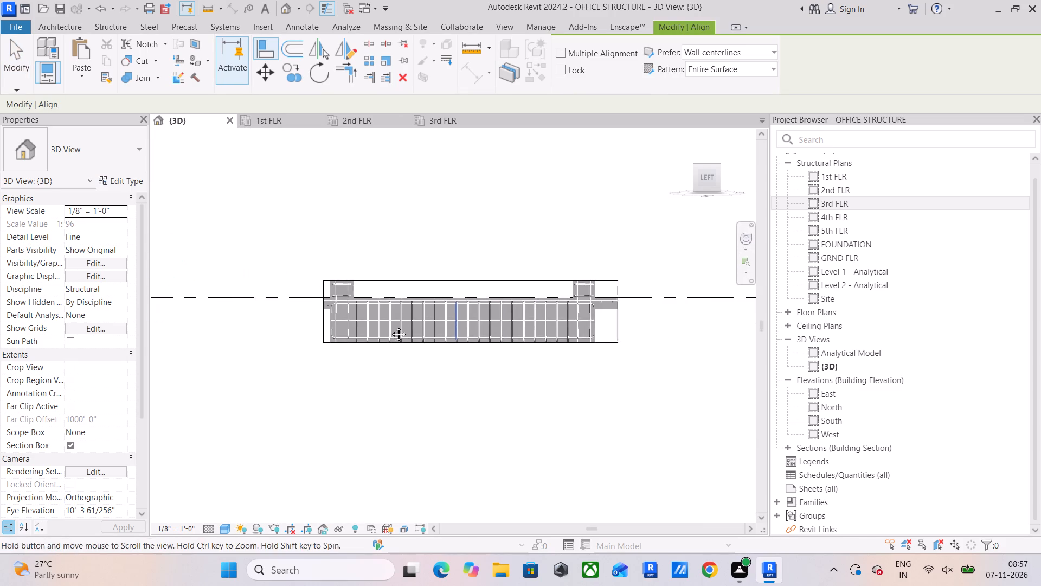
pyautogui.moveTo(390, 326); pyautogui.dragTo(372, 328, button='middle')
pyautogui.scroll(5, 563, 321)
pyautogui.scroll(10, 407, 307)
pyautogui.scroll(2, 443, 345)
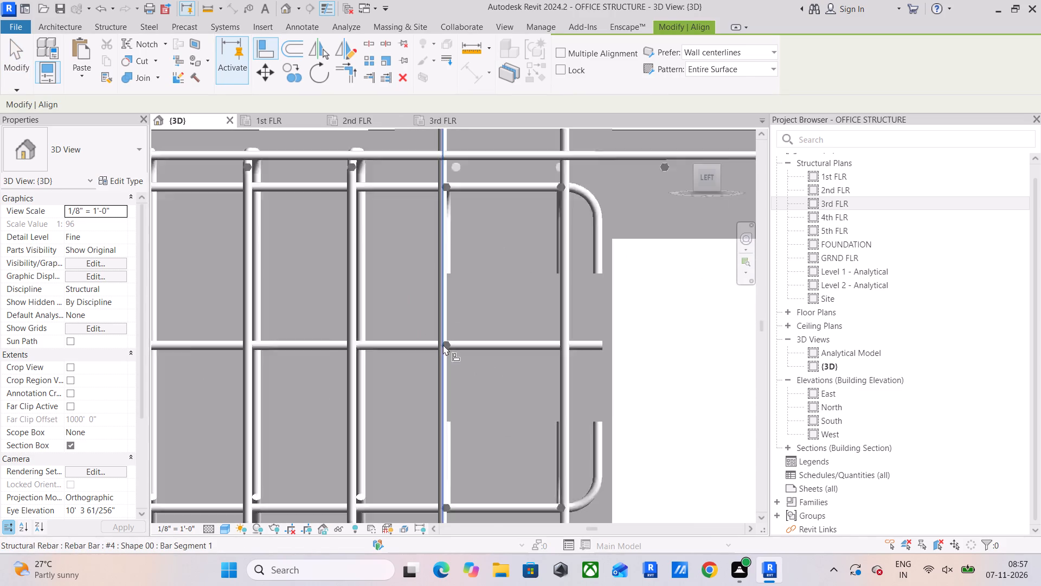
pyautogui.scroll(3, 443, 345)
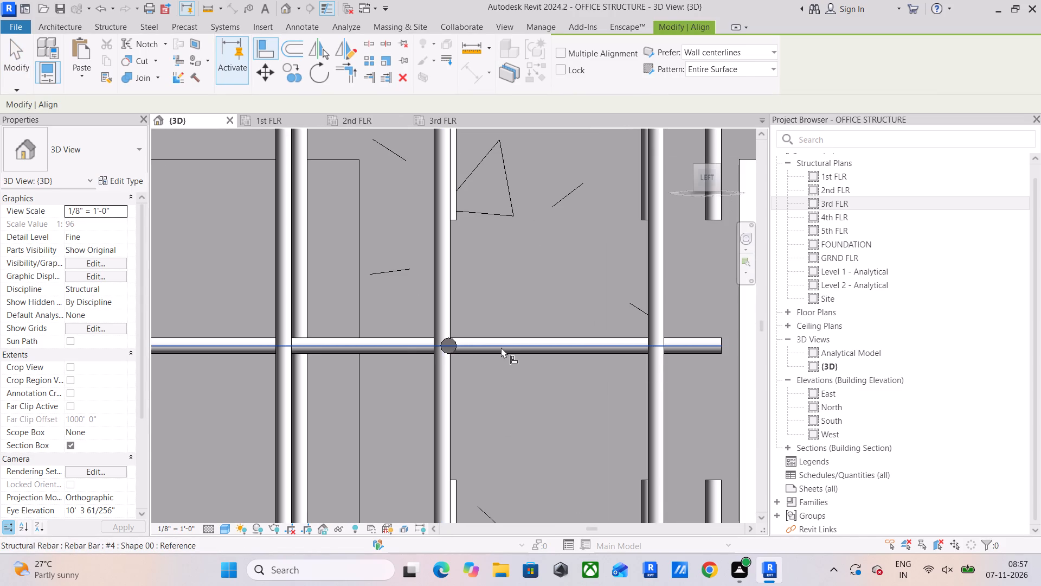
pyautogui.click(501, 347)
pyautogui.scroll(-17, 396, 347)
pyautogui.moveTo(377, 360); pyautogui.dragTo(743, 354, button='middle')
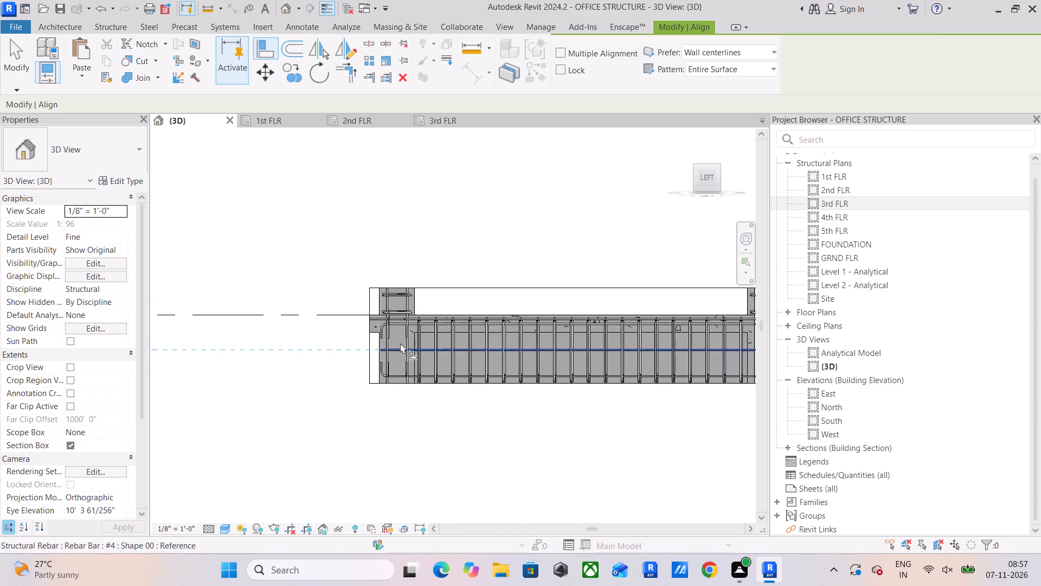
pyautogui.scroll(16, 399, 318)
pyautogui.click(387, 327)
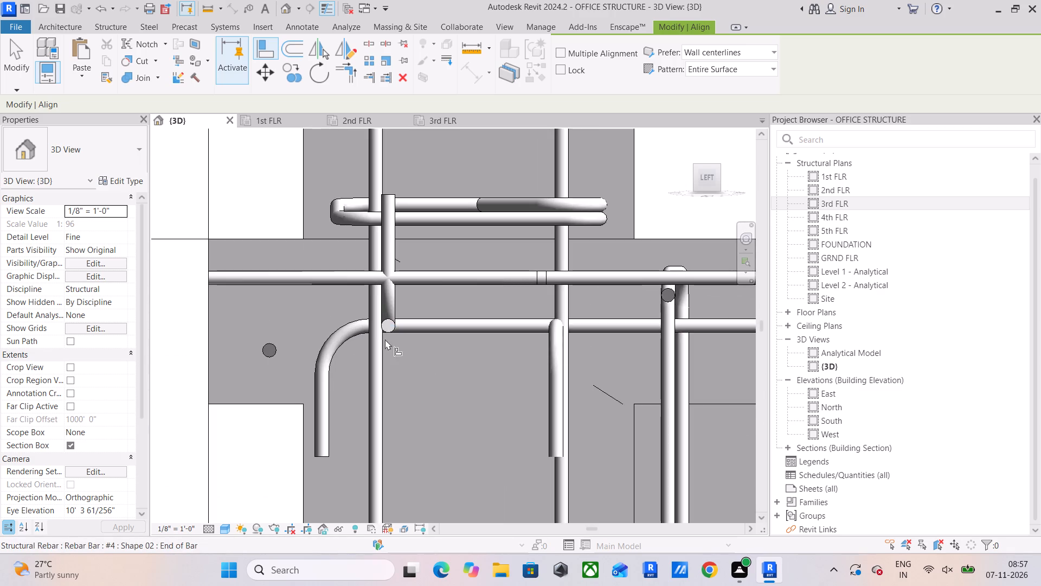
# Undo the last alignment of the hooked #4 bar at the north joint with the mid-height bar.
pyautogui.scroll(-4, 397, 373)
pyautogui.moveTo(410, 325); pyautogui.dragTo(421, 217, button='middle')
pyautogui.hotkey('ctrl', 'z')
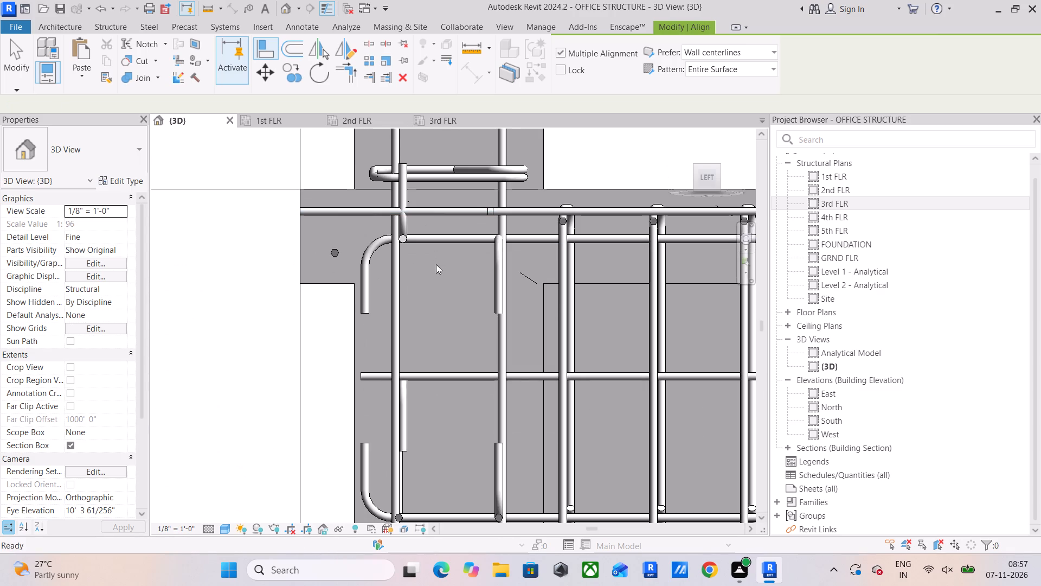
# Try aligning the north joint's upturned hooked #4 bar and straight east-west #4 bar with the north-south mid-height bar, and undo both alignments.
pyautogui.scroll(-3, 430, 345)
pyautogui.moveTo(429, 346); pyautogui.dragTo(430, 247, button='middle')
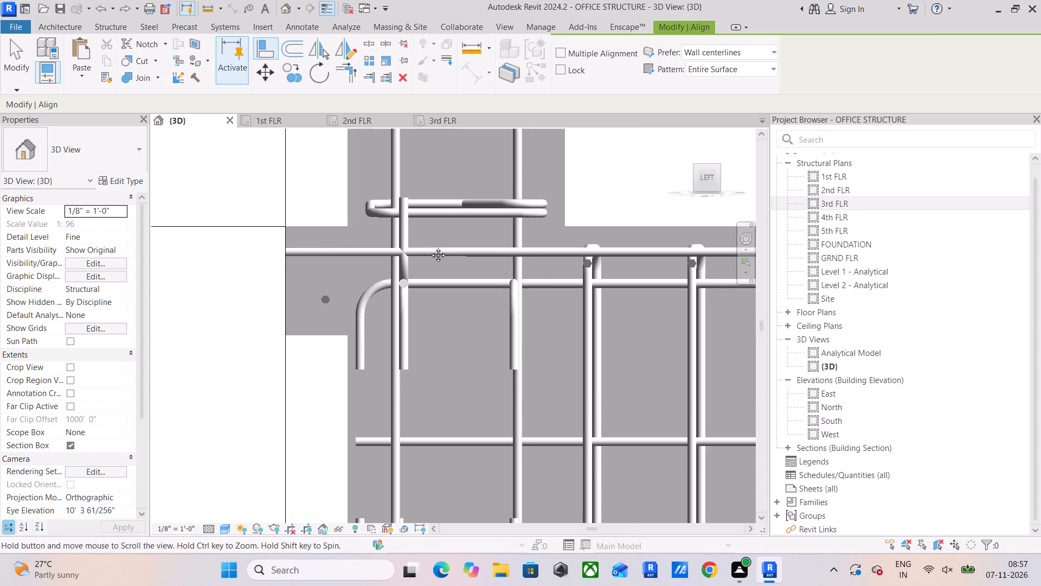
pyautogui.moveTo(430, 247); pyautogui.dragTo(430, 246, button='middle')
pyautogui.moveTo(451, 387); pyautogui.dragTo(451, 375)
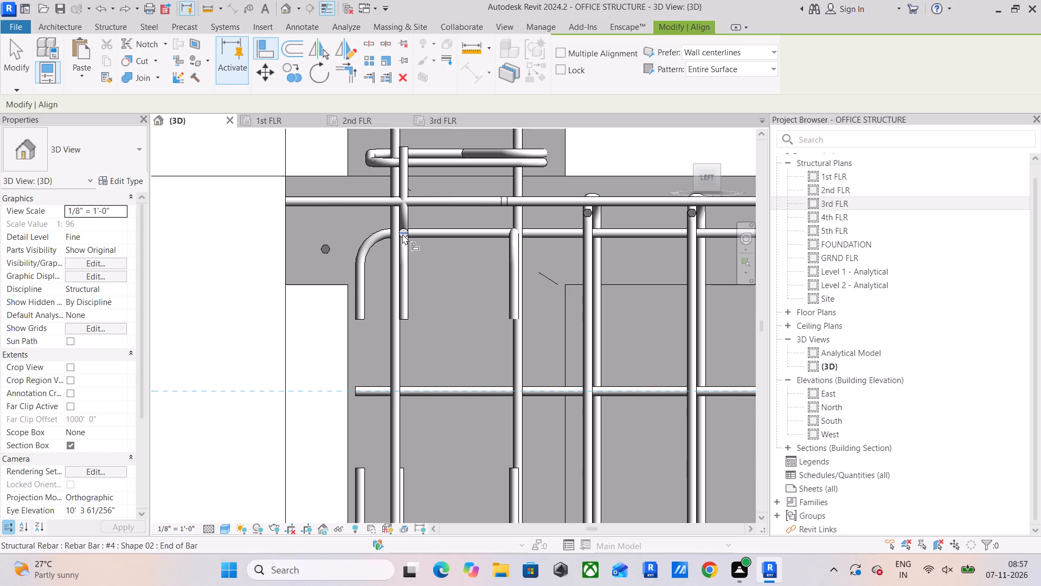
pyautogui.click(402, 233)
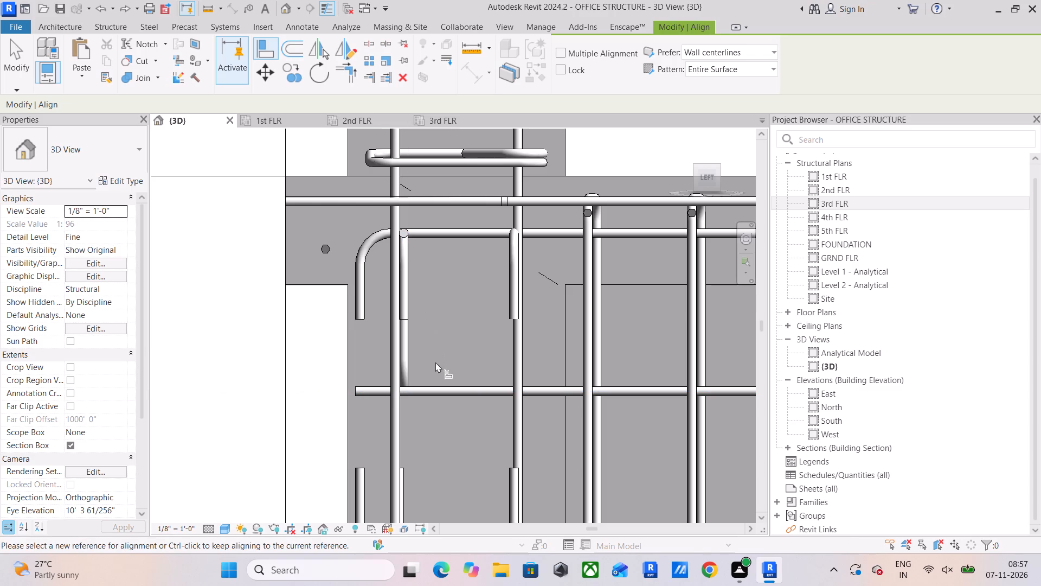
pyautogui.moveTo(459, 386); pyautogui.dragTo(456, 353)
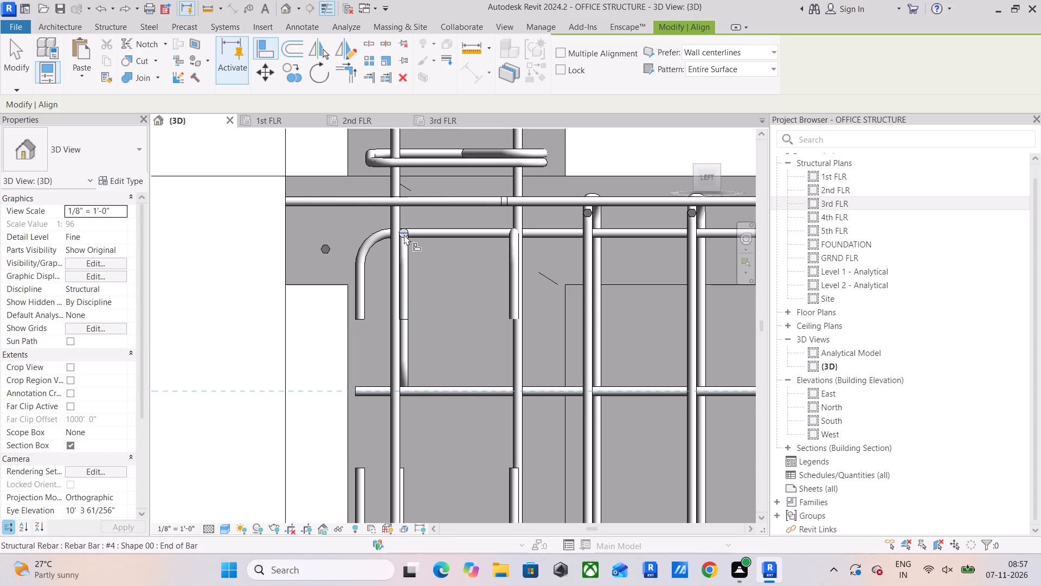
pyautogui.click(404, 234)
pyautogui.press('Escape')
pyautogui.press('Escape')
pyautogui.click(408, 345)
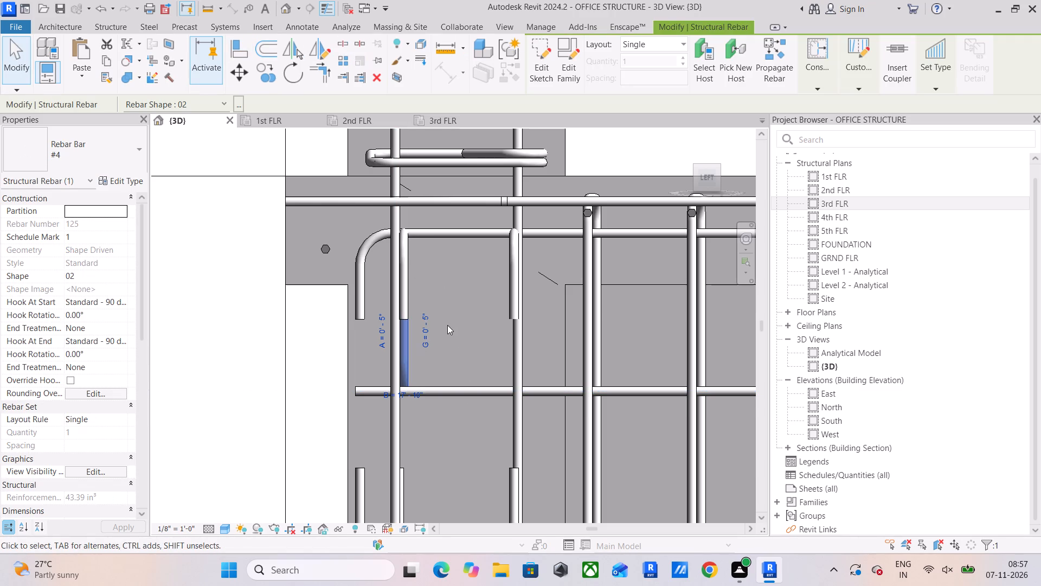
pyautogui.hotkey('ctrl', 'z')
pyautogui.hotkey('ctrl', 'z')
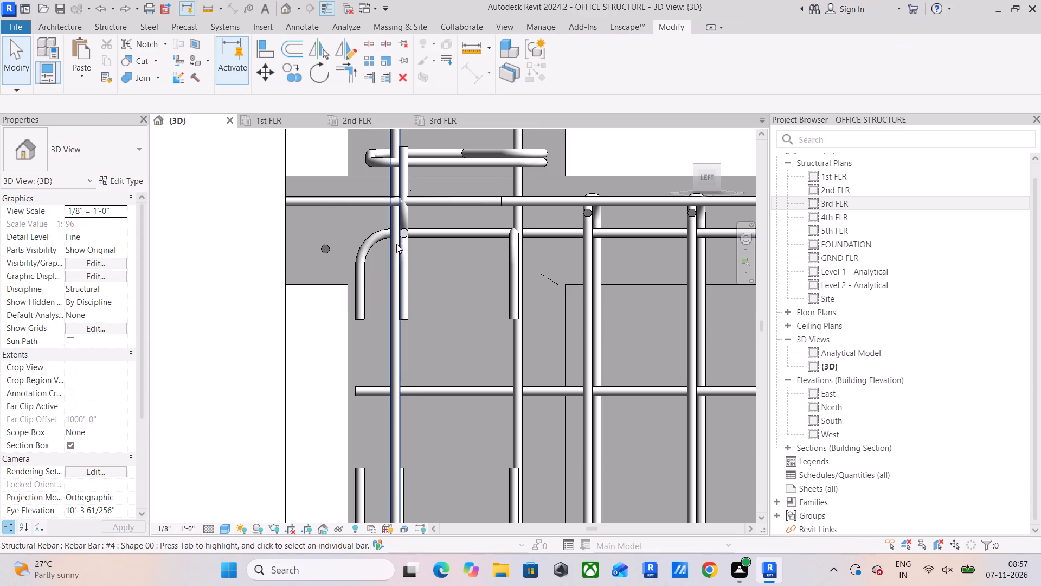
# Delete the duplicate east-west #4 bar with upturned hooks at the north joint's upper level.
pyautogui.scroll(4, 397, 218)
pyautogui.click(416, 212)
pyautogui.scroll(-6, 419, 221)
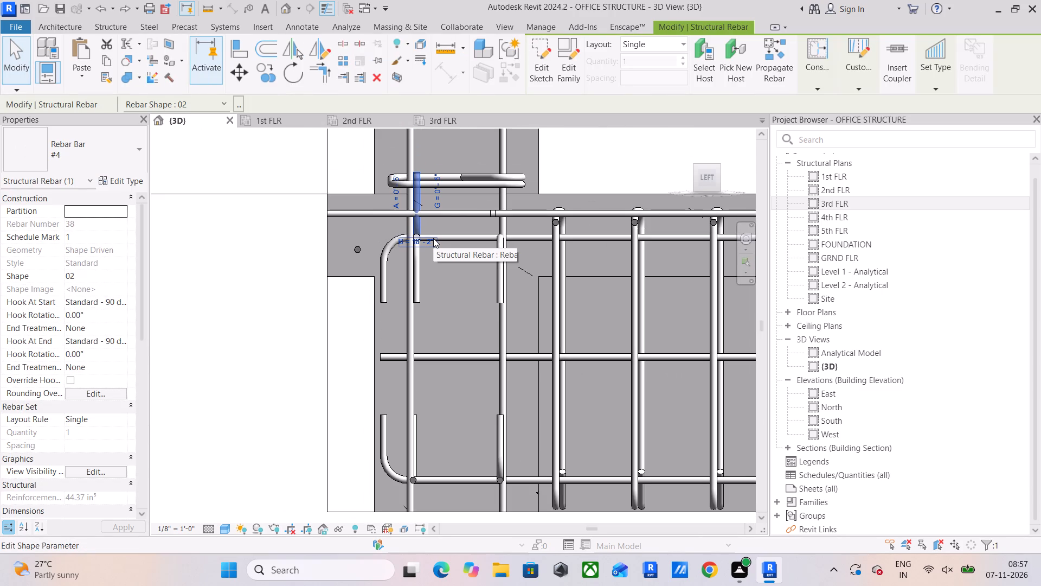
pyautogui.scroll(-2, 461, 278)
pyautogui.keyDown('shift'); pyautogui.moveTo(466, 278); pyautogui.dragTo(453, 312, button='middle'); pyautogui.keyUp('shift')
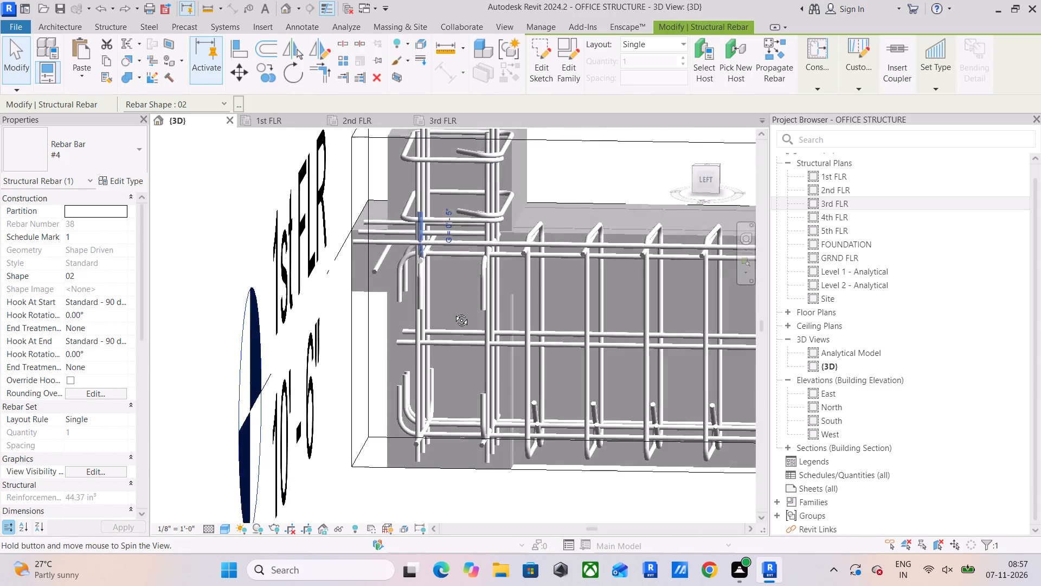
pyautogui.keyDown('shift'); pyautogui.moveTo(453, 312); pyautogui.dragTo(372, 286, button='middle'); pyautogui.keyUp('shift')
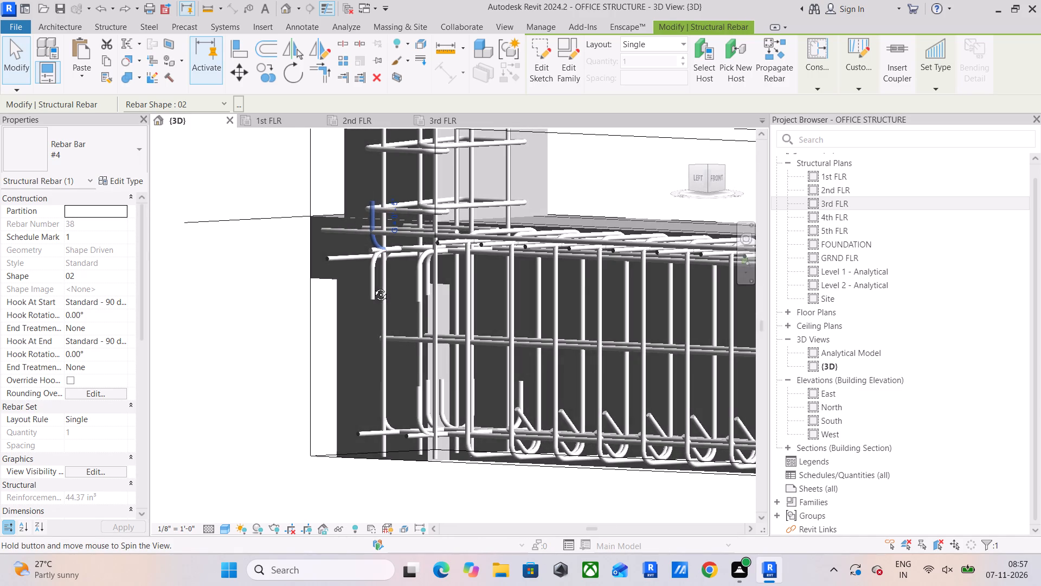
pyautogui.keyDown('shift'); pyautogui.moveTo(372, 286); pyautogui.dragTo(429, 295, button='middle'); pyautogui.keyUp('shift')
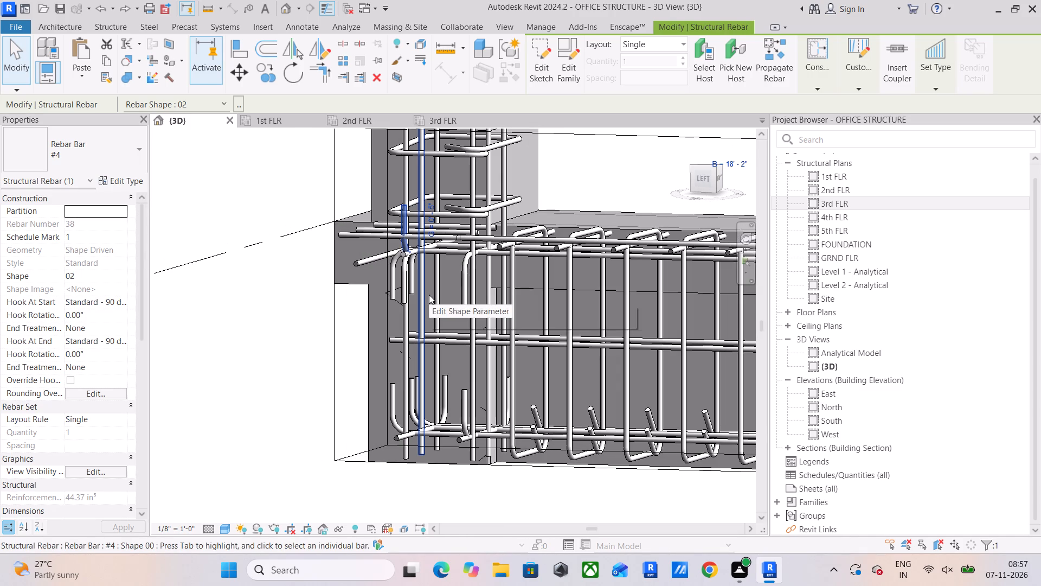
pyautogui.press('Delete')
# Examine the upper and lower hooked #4 bars at the north joint from the side and at an angle.
pyautogui.scroll(5, 399, 253)
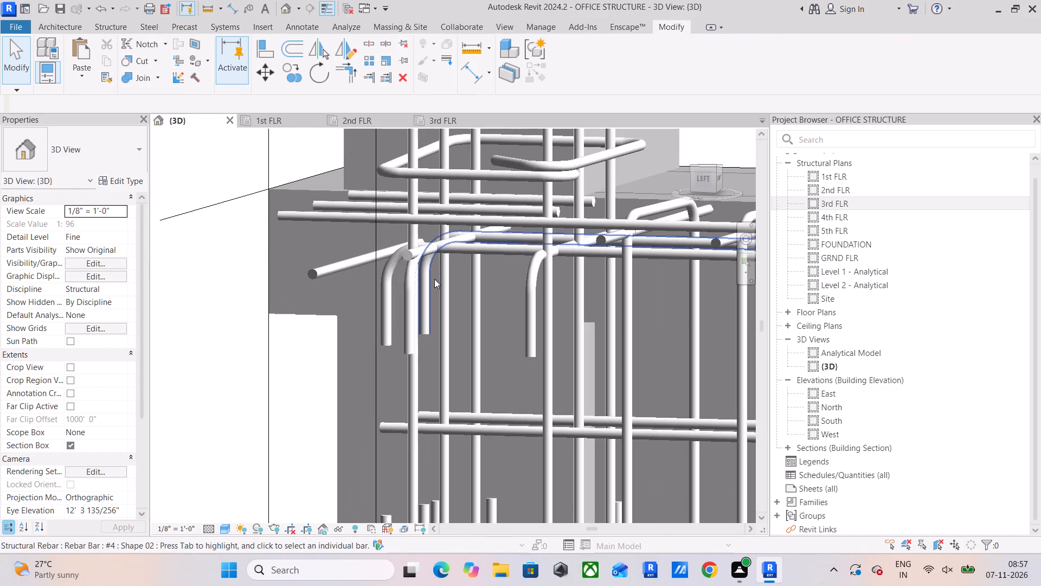
pyautogui.moveTo(466, 296); pyautogui.dragTo(484, 282, button='middle')
pyautogui.click(700, 173)
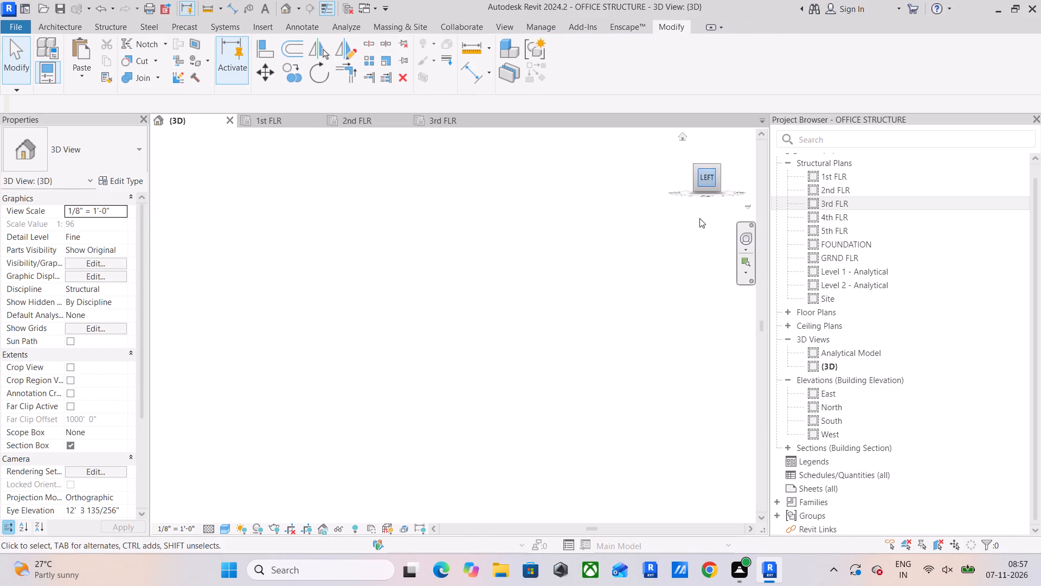
pyautogui.scroll(5, 522, 329)
pyautogui.scroll(11, 259, 344)
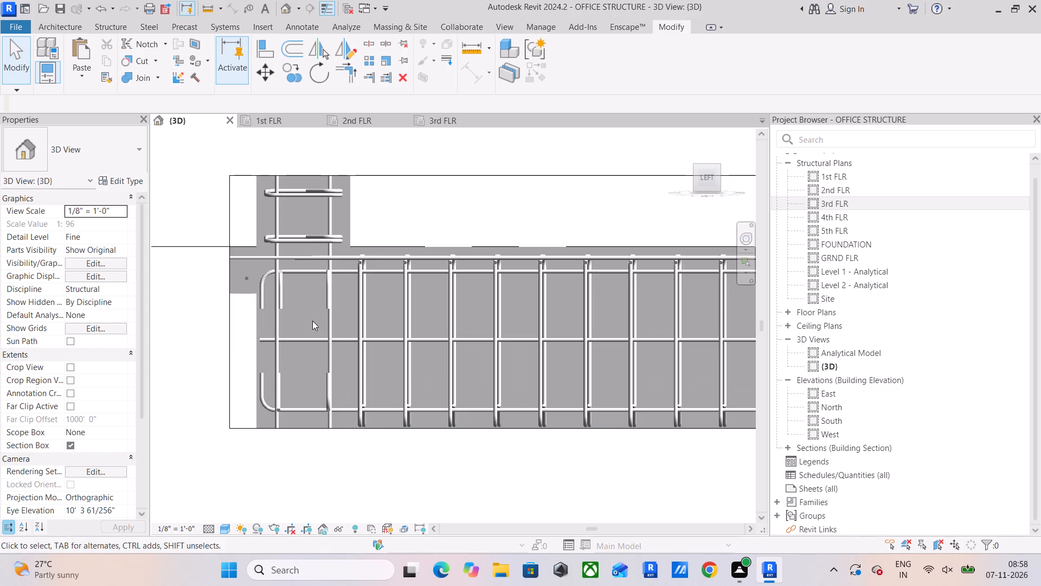
pyautogui.scroll(4, 280, 299)
pyautogui.moveTo(284, 295); pyautogui.dragTo(300, 246, button='middle')
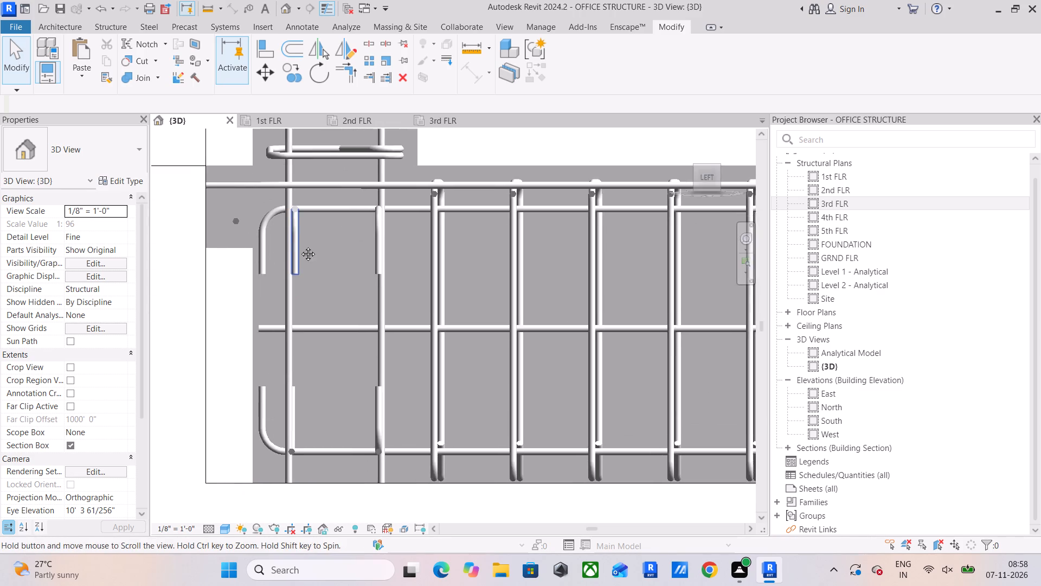
pyautogui.moveTo(300, 246); pyautogui.dragTo(300, 244, button='middle')
pyautogui.scroll(5, 292, 444)
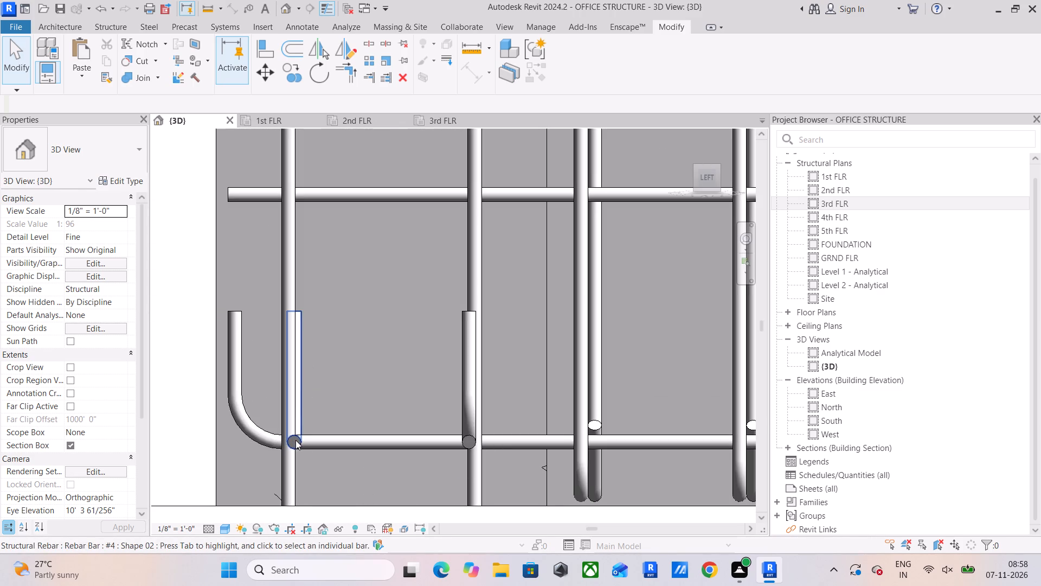
pyautogui.click(295, 440)
pyautogui.scroll(-8, 320, 415)
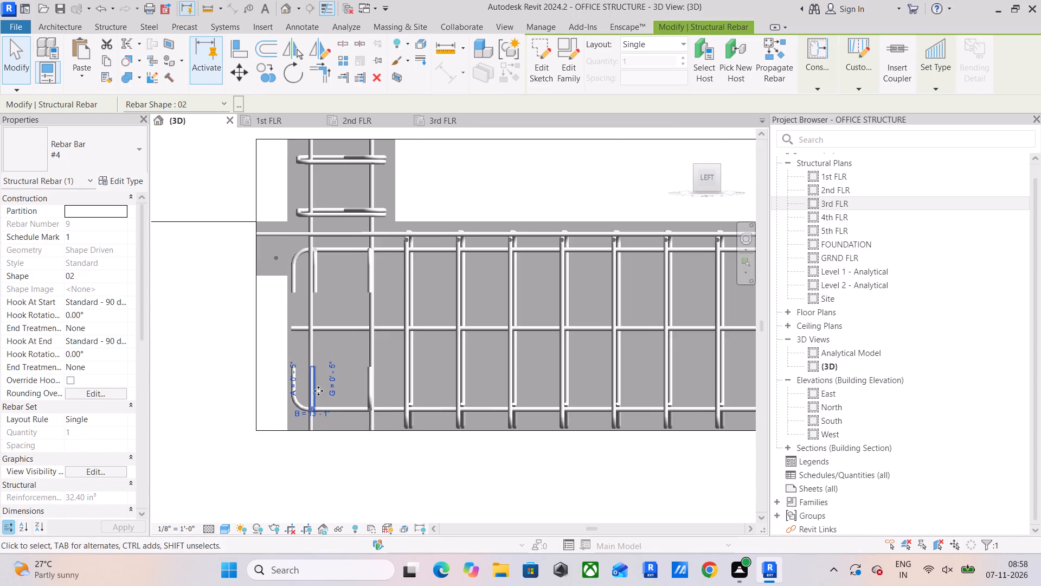
pyautogui.keyDown('shift'); pyautogui.moveTo(319, 394); pyautogui.dragTo(486, 425, button='middle'); pyautogui.keyUp('shift')
pyautogui.moveTo(292, 386); pyautogui.dragTo(339, 406, button='middle')
pyautogui.scroll(4, 340, 435)
pyautogui.click(551, 453)
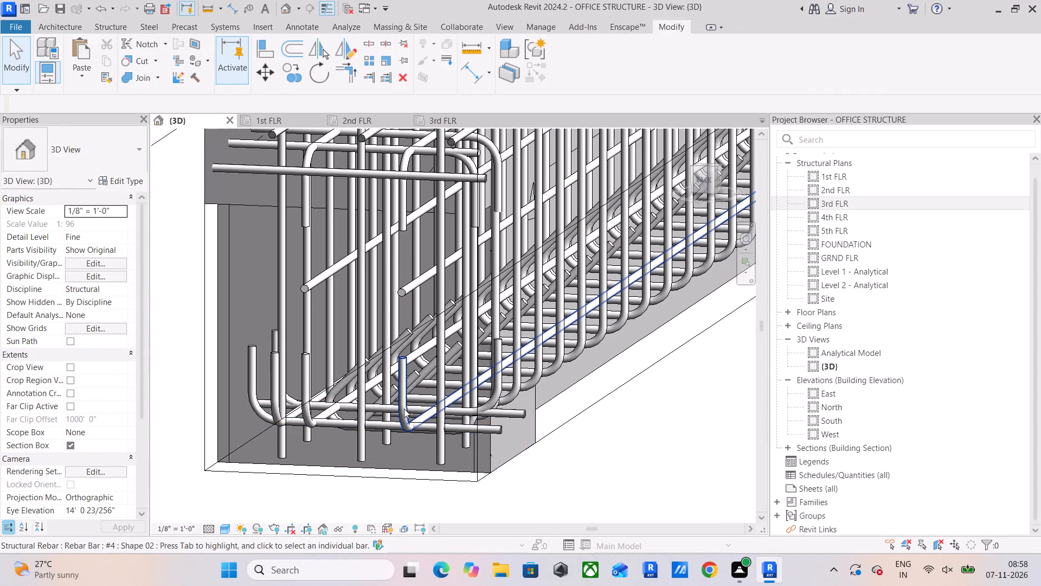
# Align the straight east-west #4 bar at the north joint's upper level with the north-south beam's mid-height bar centreline in side elevation.
pyautogui.keyDown('shift'); pyautogui.moveTo(563, 418); pyautogui.dragTo(402, 408, button='middle'); pyautogui.keyUp('shift')
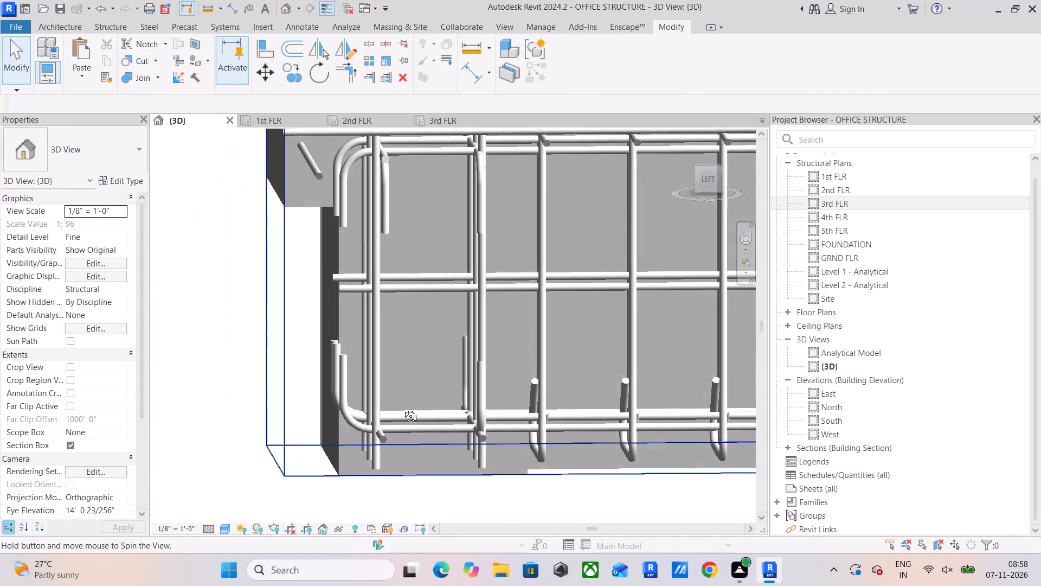
pyautogui.keyDown('shift'); pyautogui.moveTo(402, 408); pyautogui.dragTo(402, 407, button='middle'); pyautogui.keyUp('shift')
pyautogui.click(709, 175)
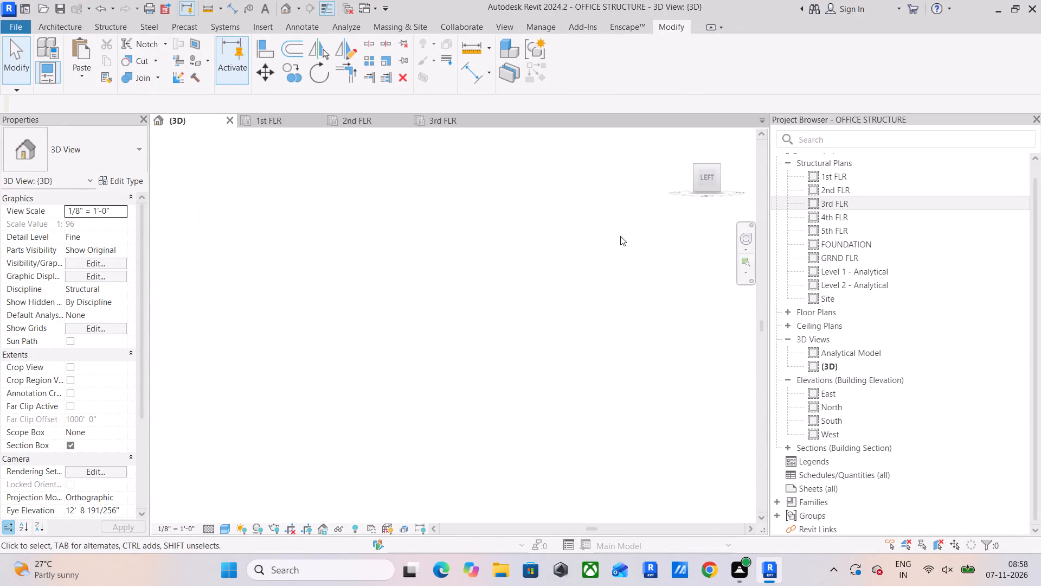
pyautogui.scroll(5, 348, 324)
pyautogui.scroll(14, 489, 352)
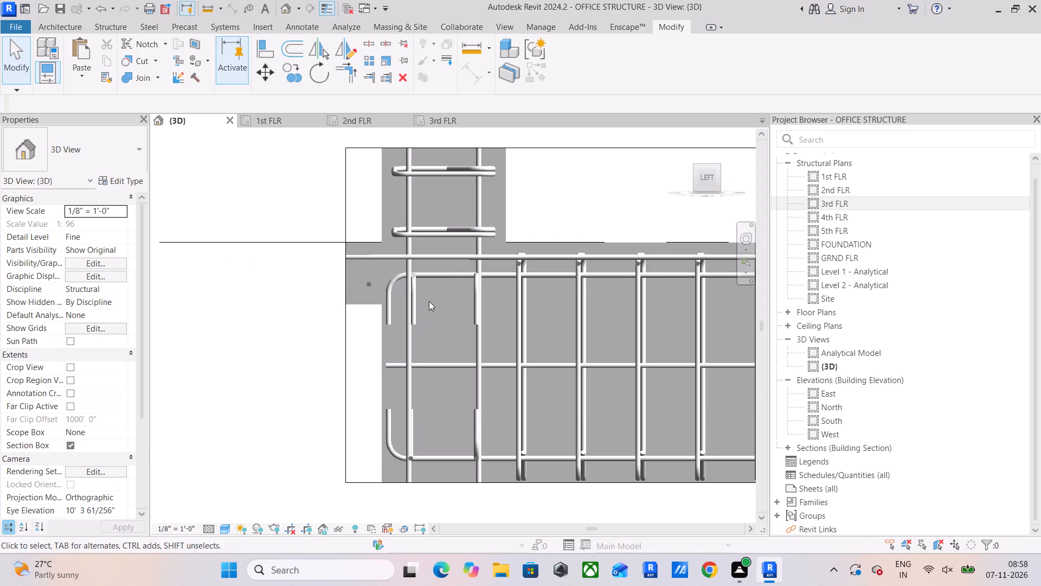
pyautogui.scroll(4, 415, 267)
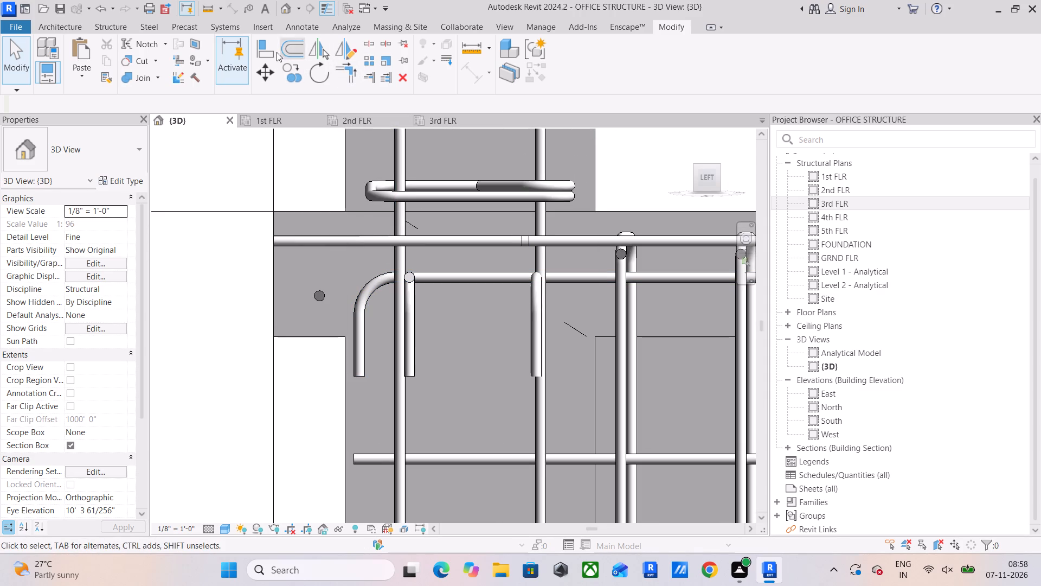
pyautogui.moveTo(270, 50); pyautogui.dragTo(269, 55)
pyautogui.moveTo(461, 458); pyautogui.dragTo(462, 449)
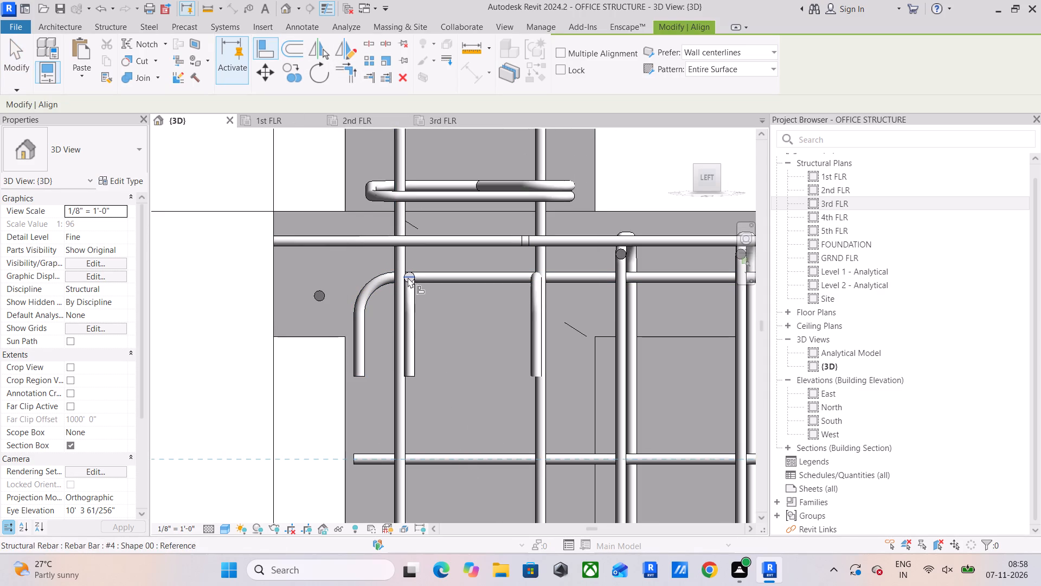
pyautogui.click(408, 278)
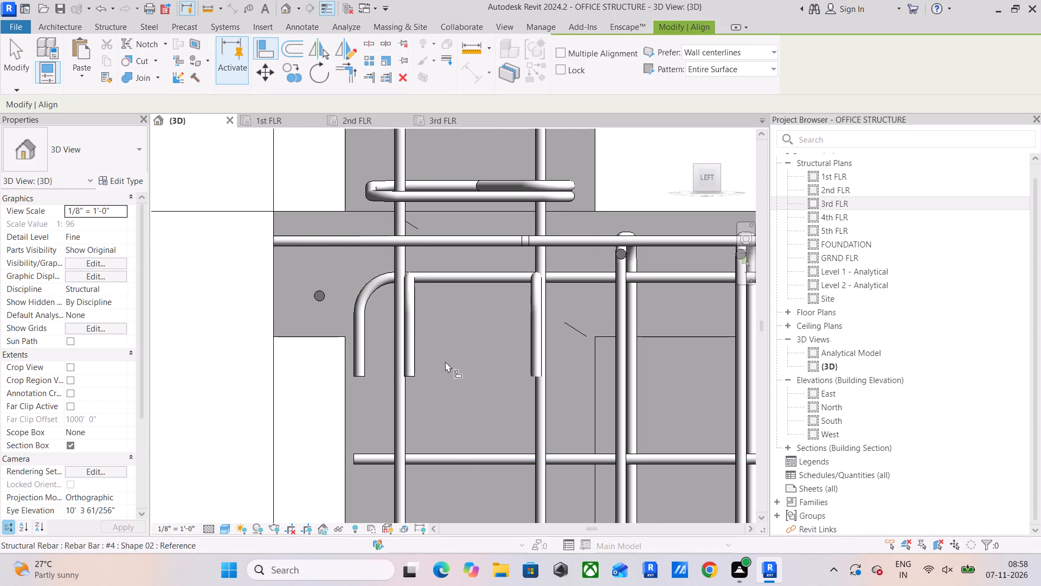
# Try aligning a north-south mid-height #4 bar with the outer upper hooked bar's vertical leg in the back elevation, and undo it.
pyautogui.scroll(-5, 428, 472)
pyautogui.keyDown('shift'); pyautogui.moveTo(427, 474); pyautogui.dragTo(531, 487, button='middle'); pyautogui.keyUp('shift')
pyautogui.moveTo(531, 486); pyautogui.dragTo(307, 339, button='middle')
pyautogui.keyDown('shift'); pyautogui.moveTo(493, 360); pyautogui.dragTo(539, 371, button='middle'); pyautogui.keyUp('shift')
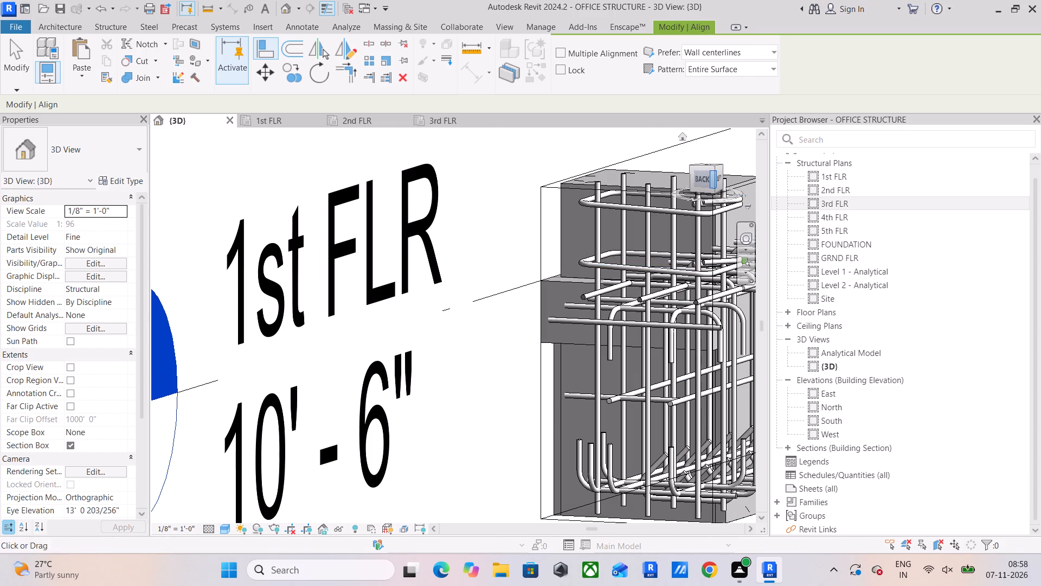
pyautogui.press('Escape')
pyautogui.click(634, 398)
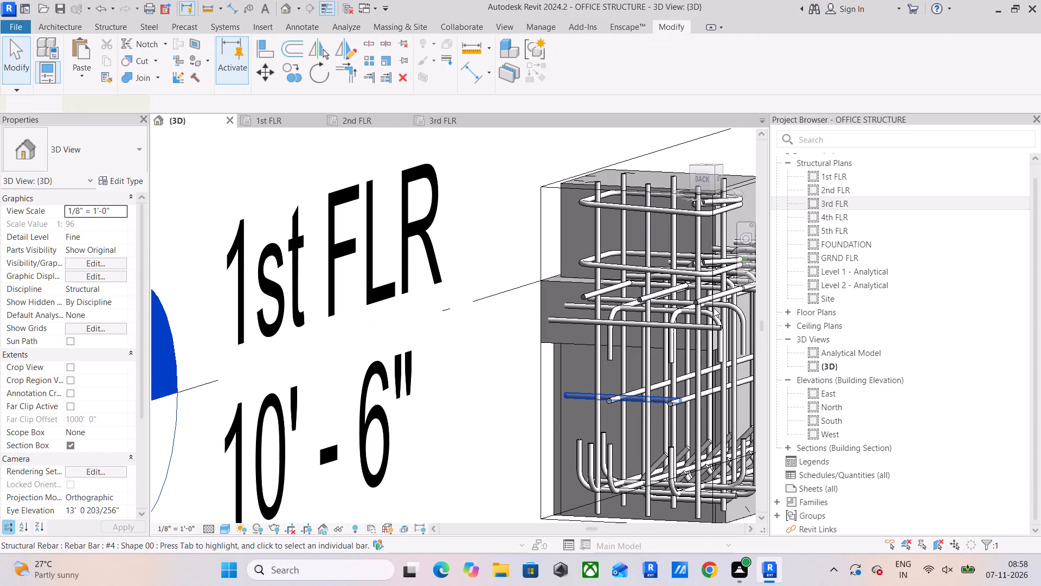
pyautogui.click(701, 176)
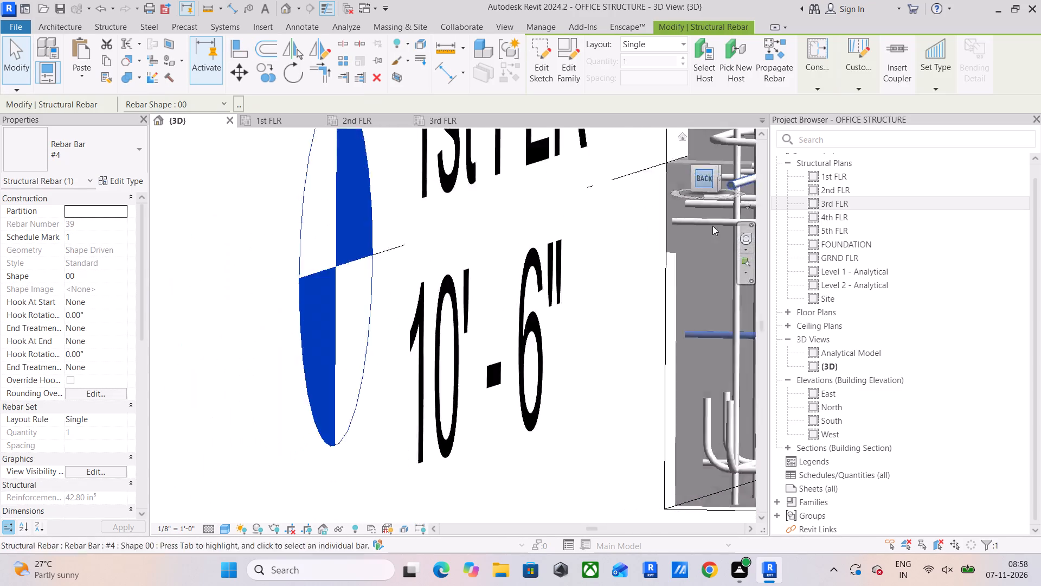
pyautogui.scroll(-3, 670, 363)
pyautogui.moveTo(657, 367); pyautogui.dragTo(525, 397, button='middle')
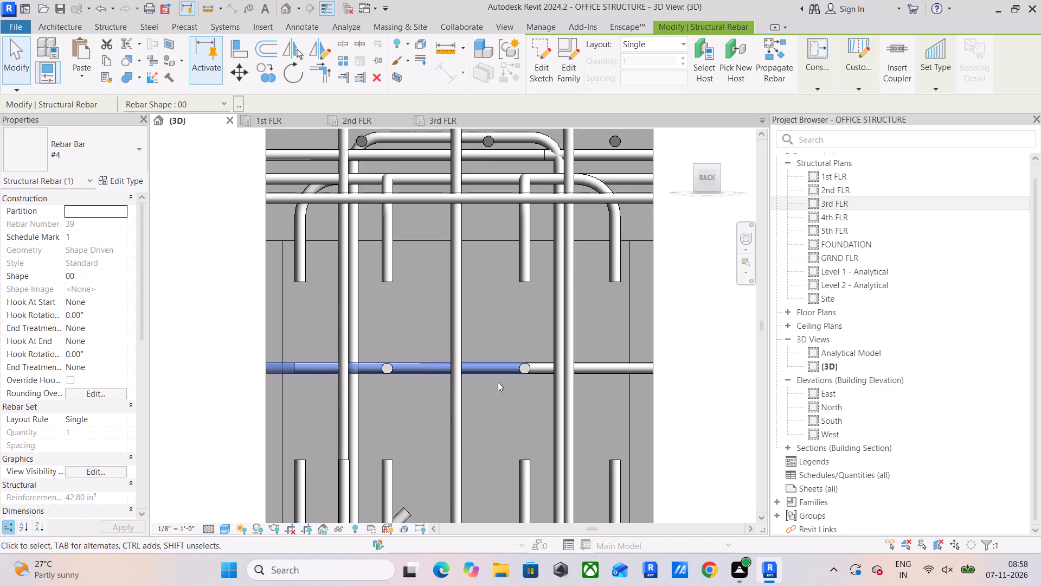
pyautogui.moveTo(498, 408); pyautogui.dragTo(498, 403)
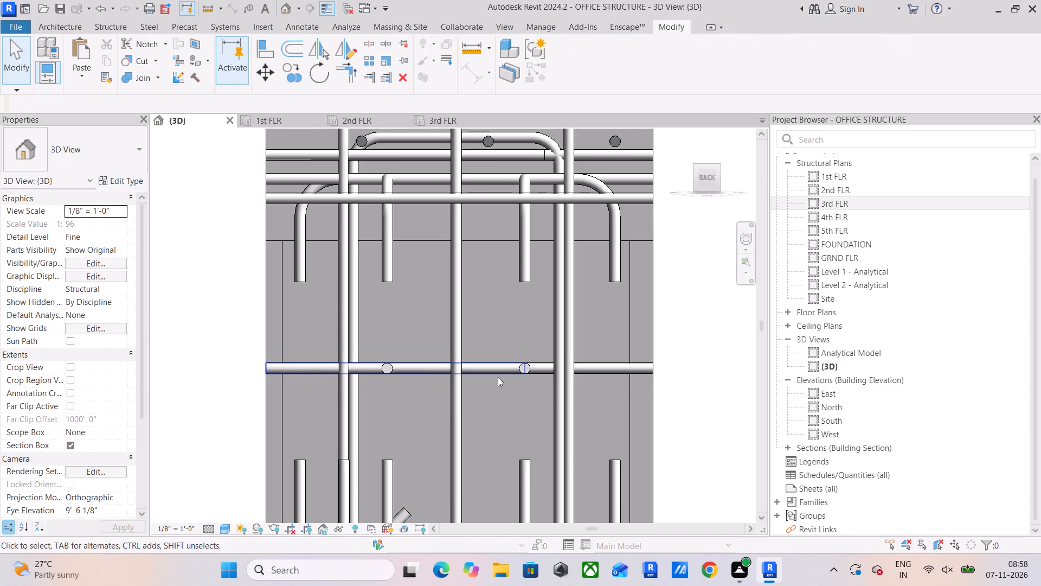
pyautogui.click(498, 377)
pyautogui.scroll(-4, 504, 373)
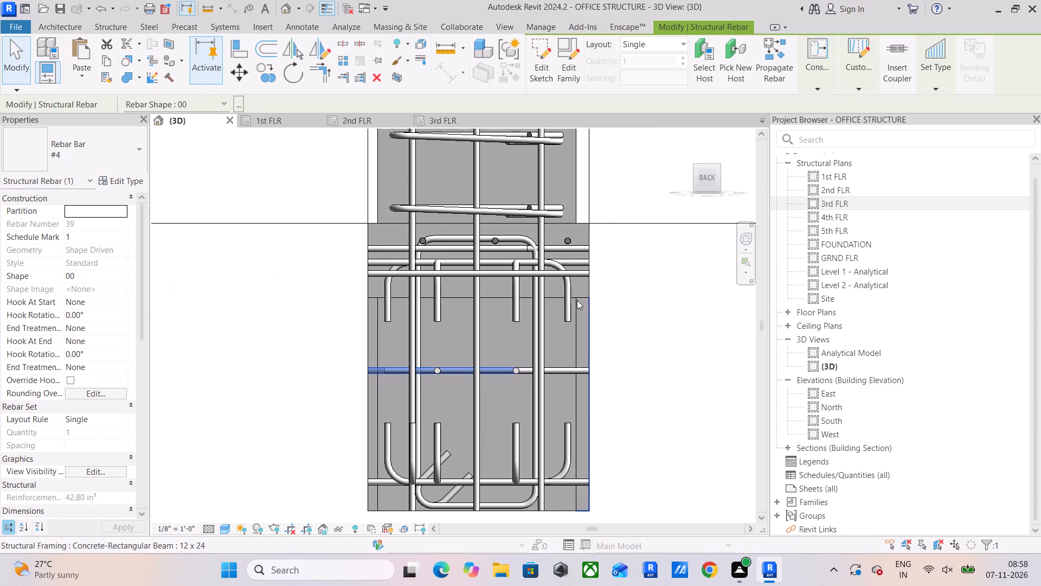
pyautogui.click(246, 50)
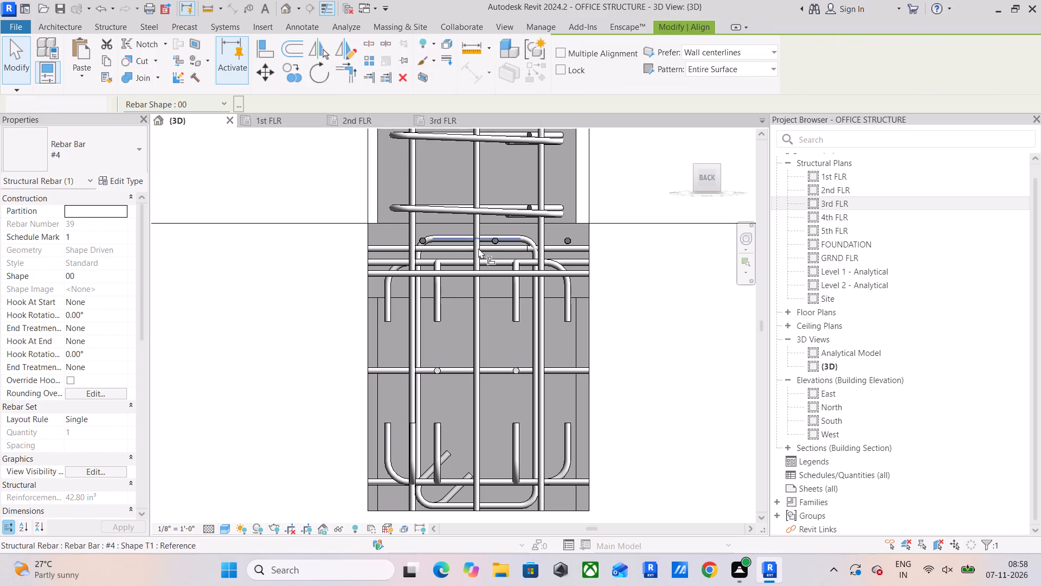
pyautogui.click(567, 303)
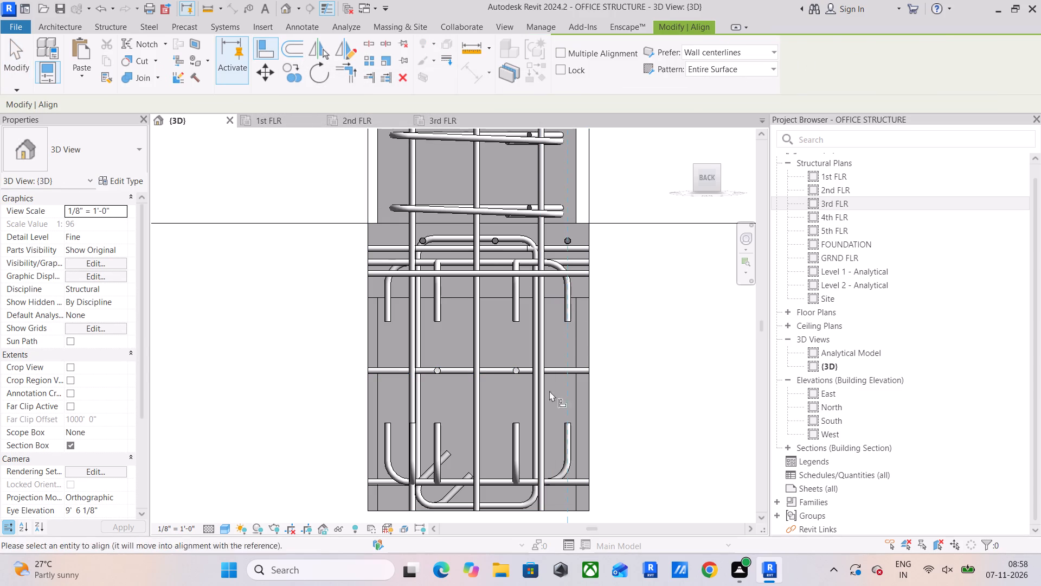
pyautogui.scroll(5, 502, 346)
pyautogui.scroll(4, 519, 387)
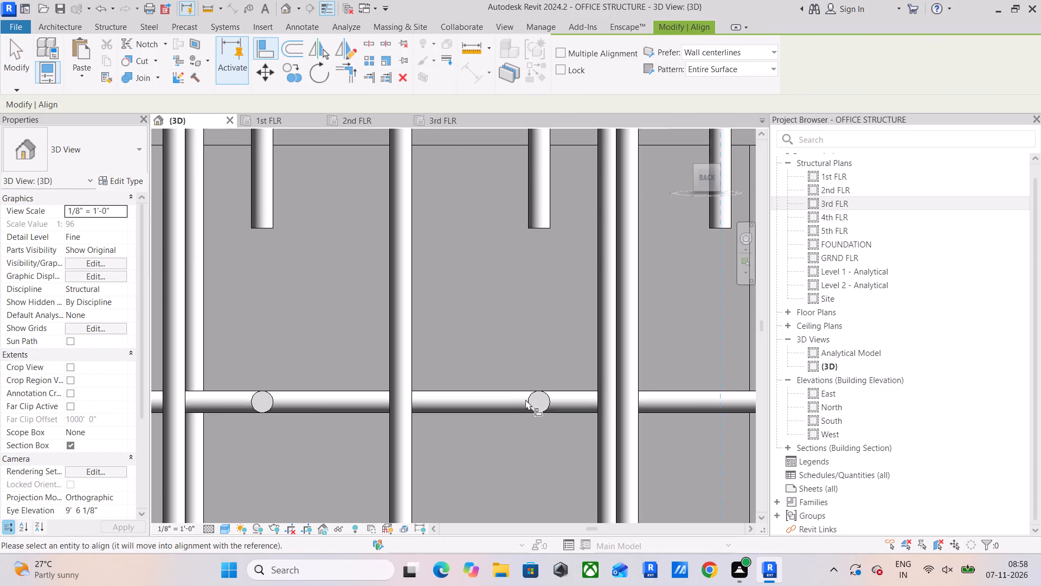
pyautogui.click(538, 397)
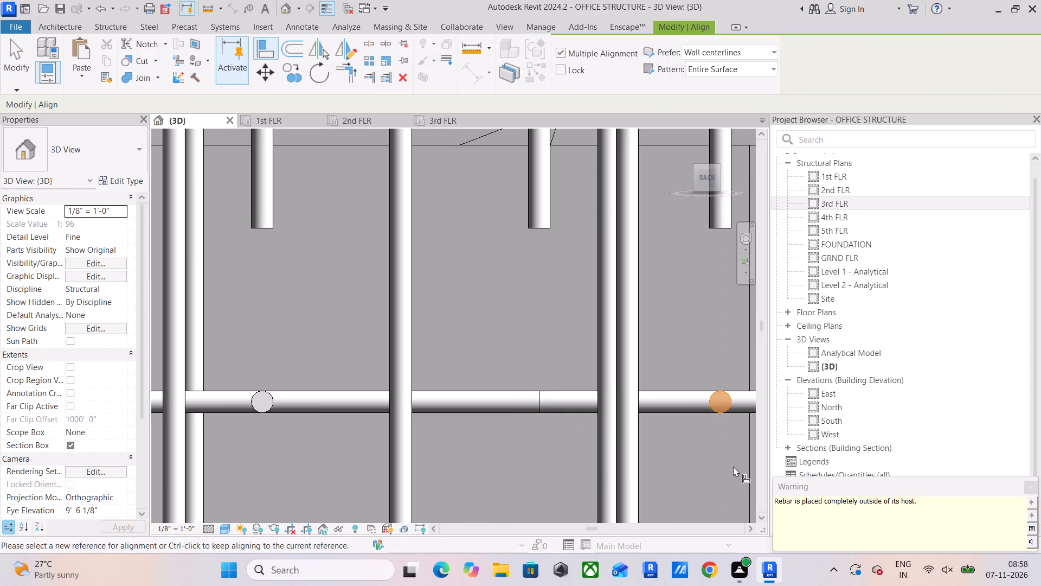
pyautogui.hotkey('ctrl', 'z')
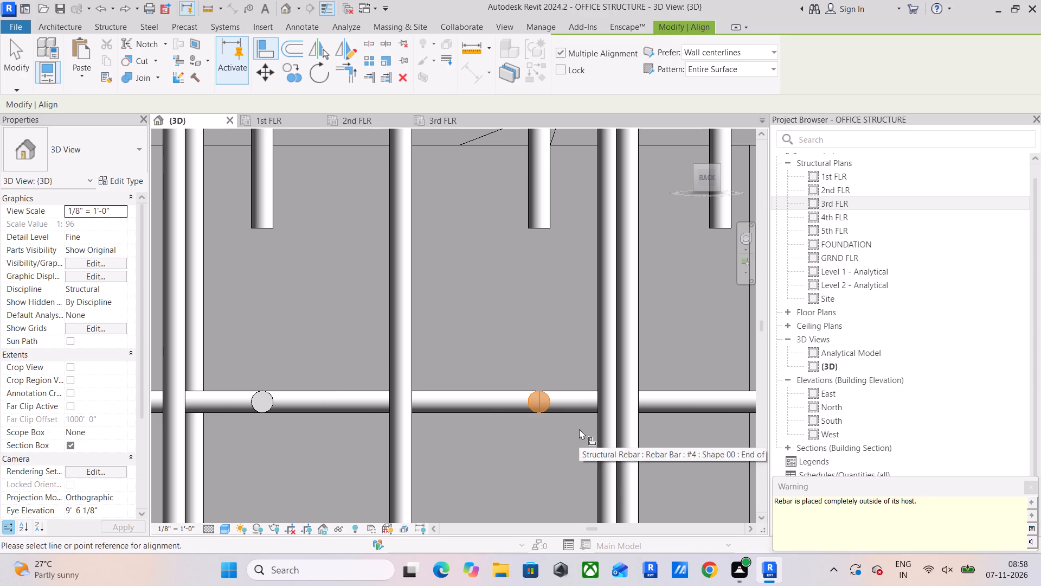
# Stretch the west end of the east-west mid-height #4 bar at the north joint past the north-south bar in the back elevation.
pyautogui.press('Escape')
pyautogui.click(487, 402)
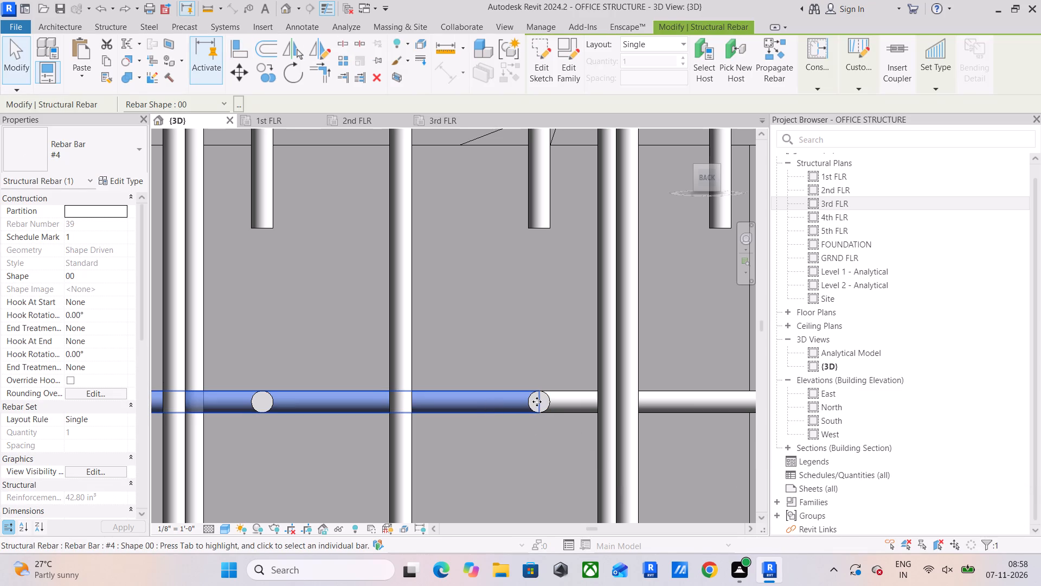
pyautogui.moveTo(539, 401); pyautogui.dragTo(571, 399)
pyautogui.moveTo(586, 404); pyautogui.dragTo(475, 404, button='middle')
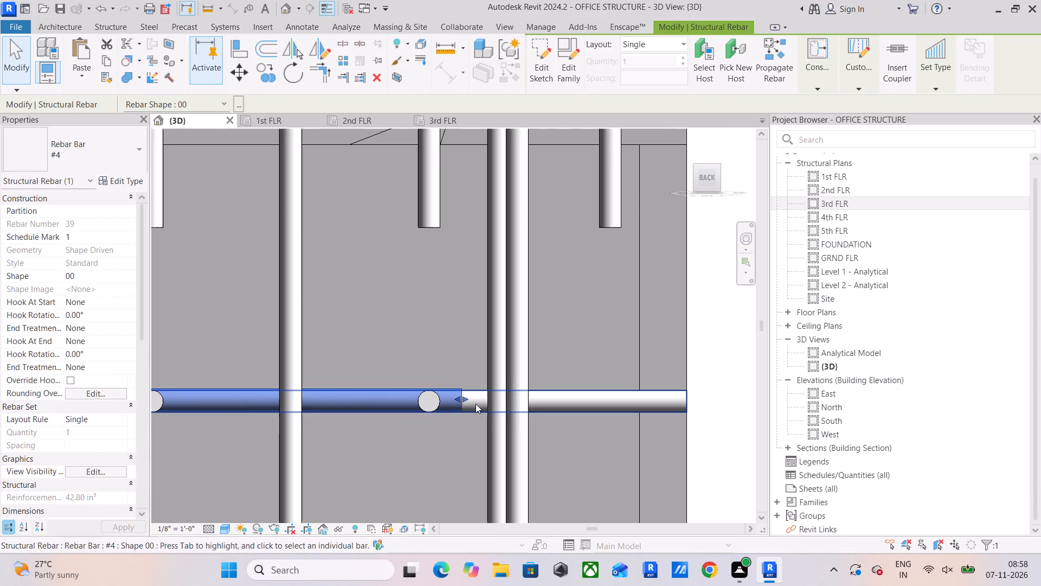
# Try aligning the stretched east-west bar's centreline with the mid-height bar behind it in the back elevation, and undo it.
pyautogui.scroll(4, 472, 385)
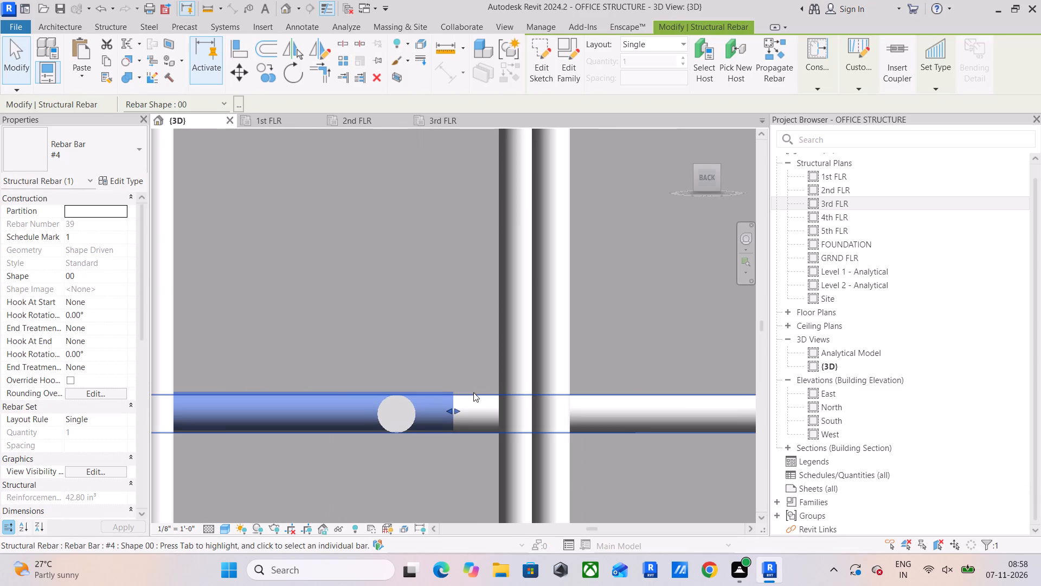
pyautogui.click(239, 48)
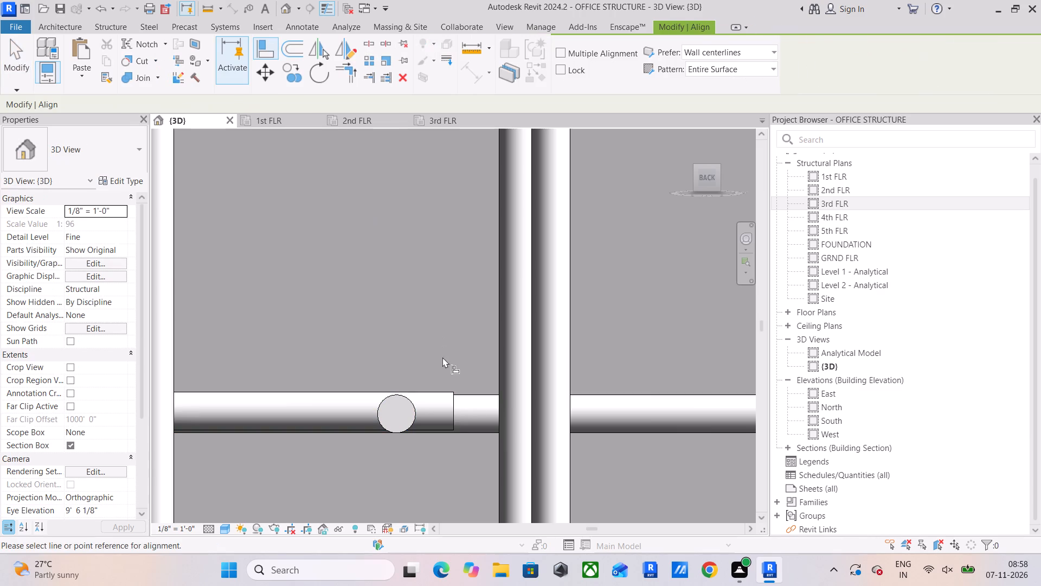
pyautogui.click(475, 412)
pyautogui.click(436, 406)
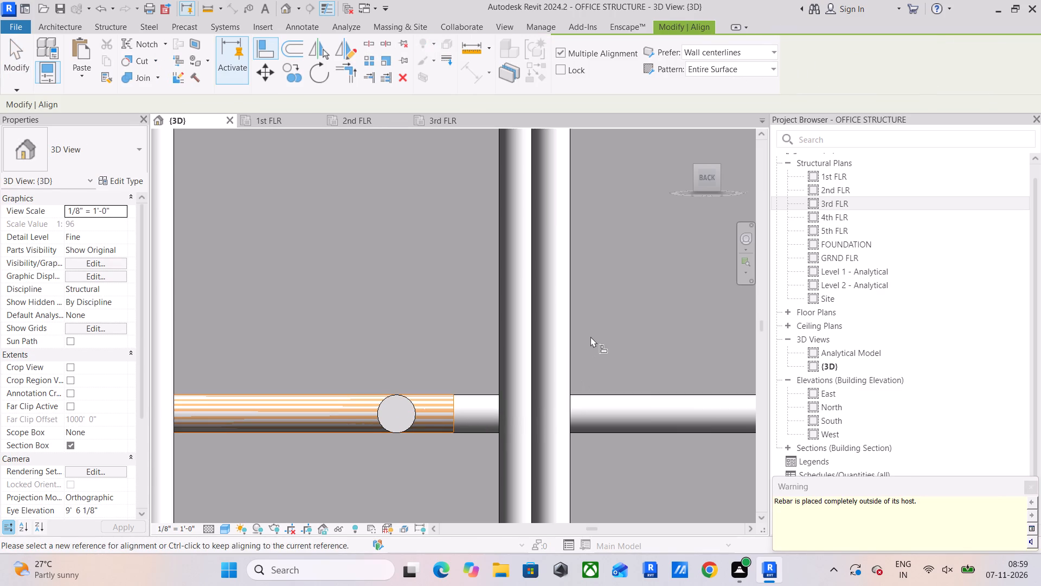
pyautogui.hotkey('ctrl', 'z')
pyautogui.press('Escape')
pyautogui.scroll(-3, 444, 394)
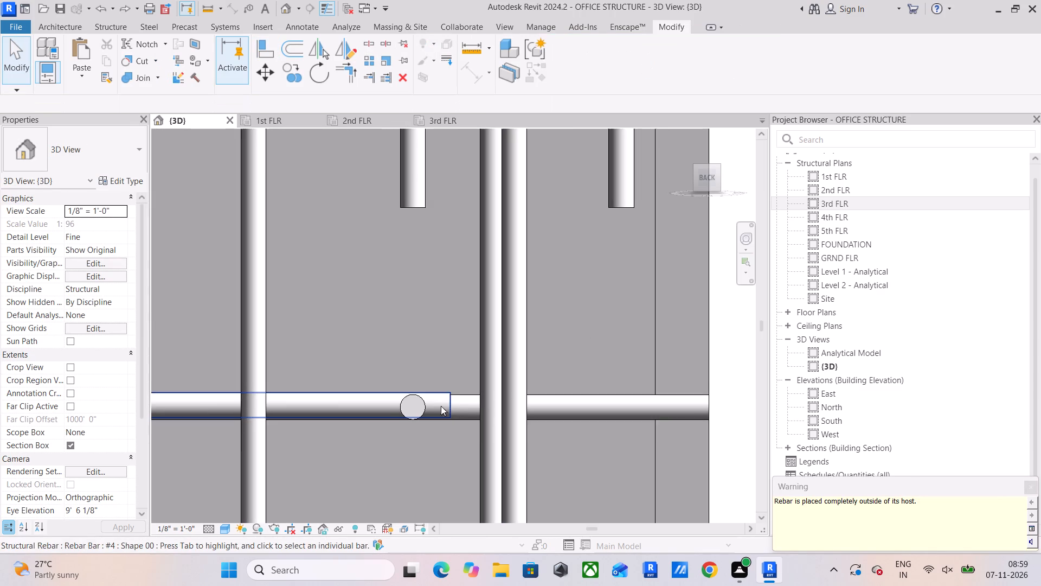
# Align the west end of the east-west mid-height bar with the outer upper hooked bar's vertical leg in the back elevation.
pyautogui.click(259, 46)
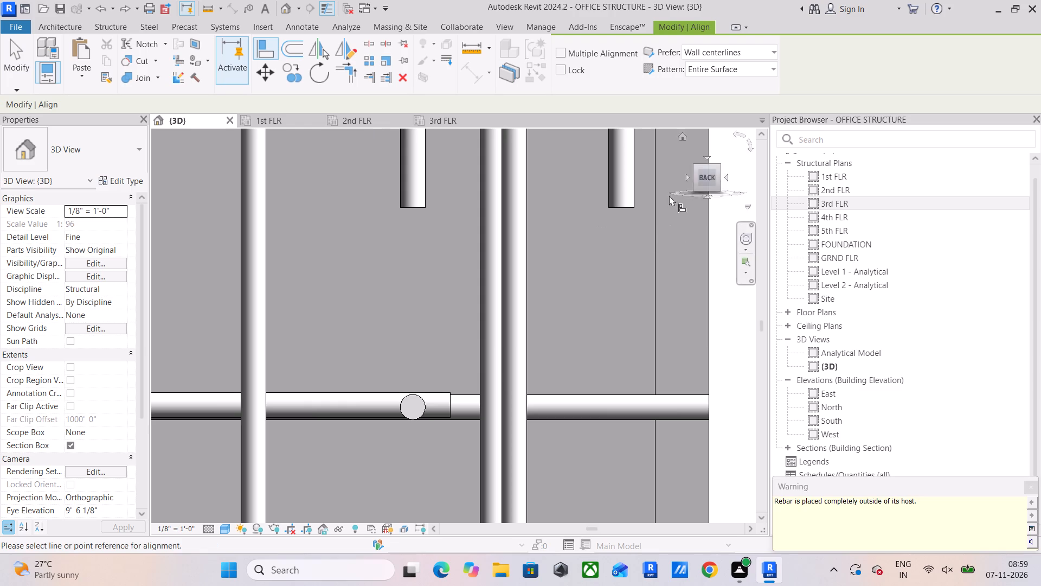
pyautogui.moveTo(624, 170); pyautogui.dragTo(618, 176)
pyautogui.click(451, 406)
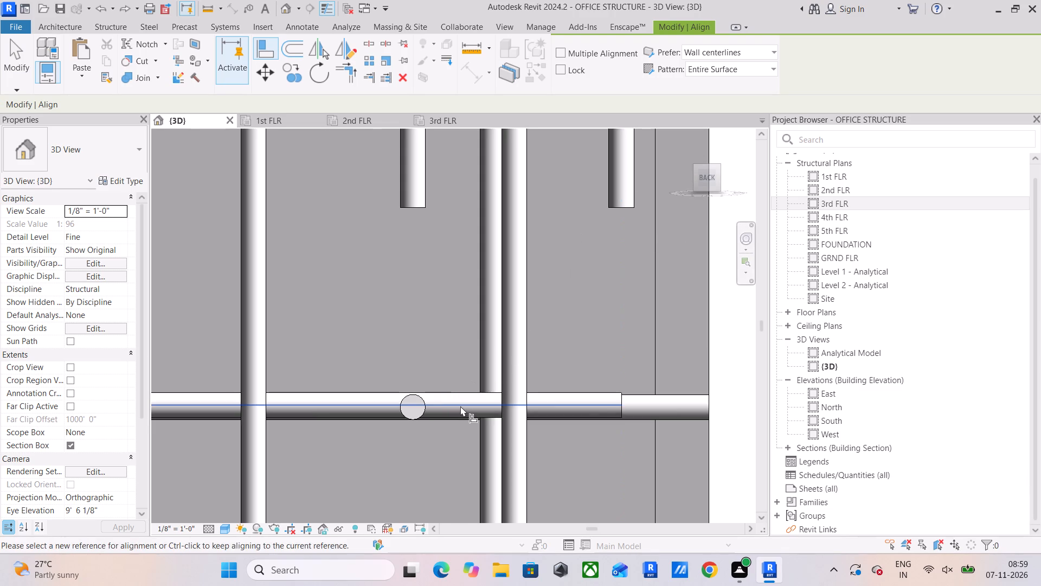
pyautogui.scroll(-7, 460, 406)
pyautogui.press('Escape')
pyautogui.press('Escape')
pyautogui.press('Escape')
pyautogui.scroll(-3, 461, 417)
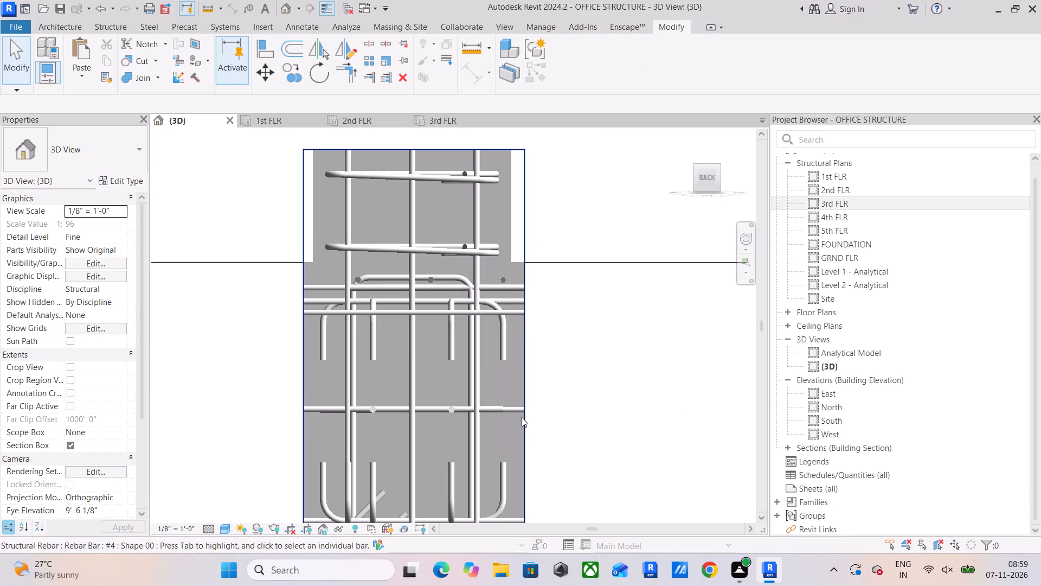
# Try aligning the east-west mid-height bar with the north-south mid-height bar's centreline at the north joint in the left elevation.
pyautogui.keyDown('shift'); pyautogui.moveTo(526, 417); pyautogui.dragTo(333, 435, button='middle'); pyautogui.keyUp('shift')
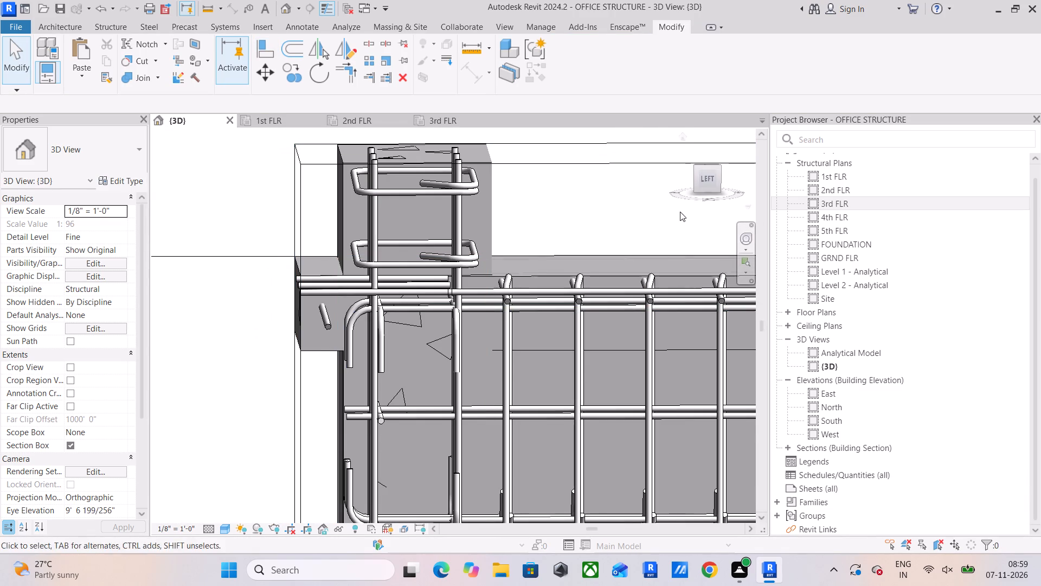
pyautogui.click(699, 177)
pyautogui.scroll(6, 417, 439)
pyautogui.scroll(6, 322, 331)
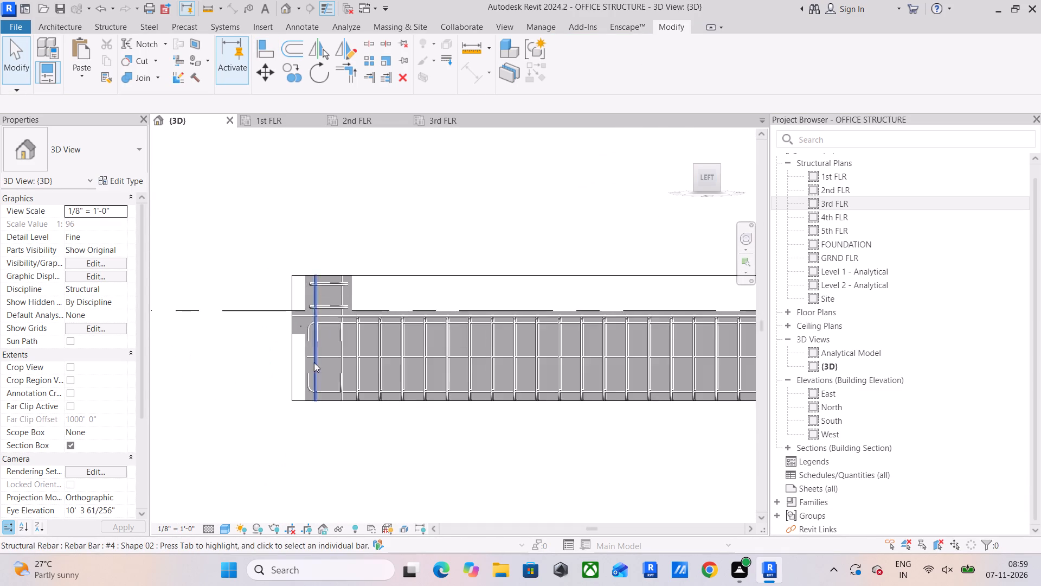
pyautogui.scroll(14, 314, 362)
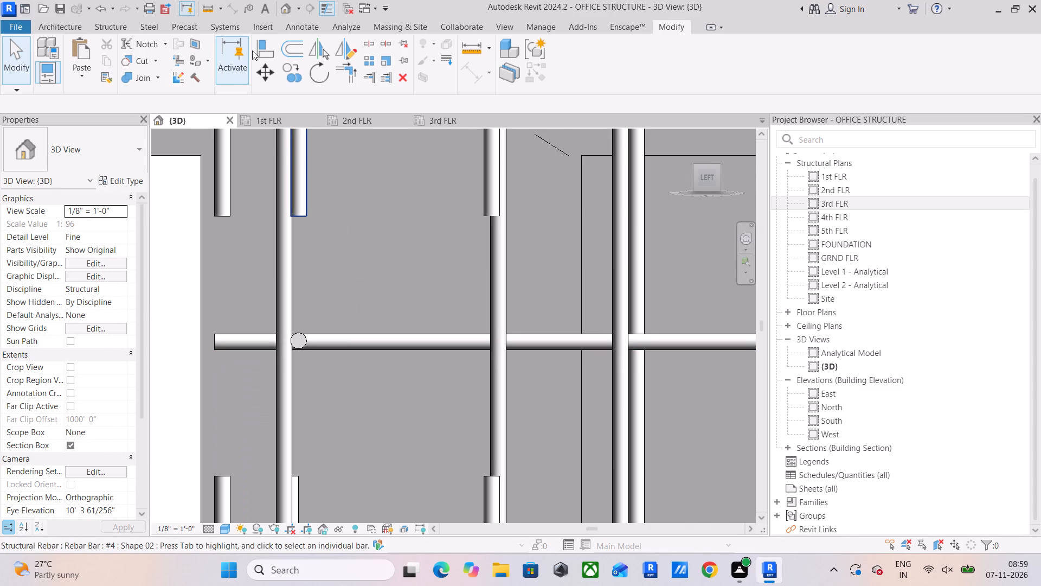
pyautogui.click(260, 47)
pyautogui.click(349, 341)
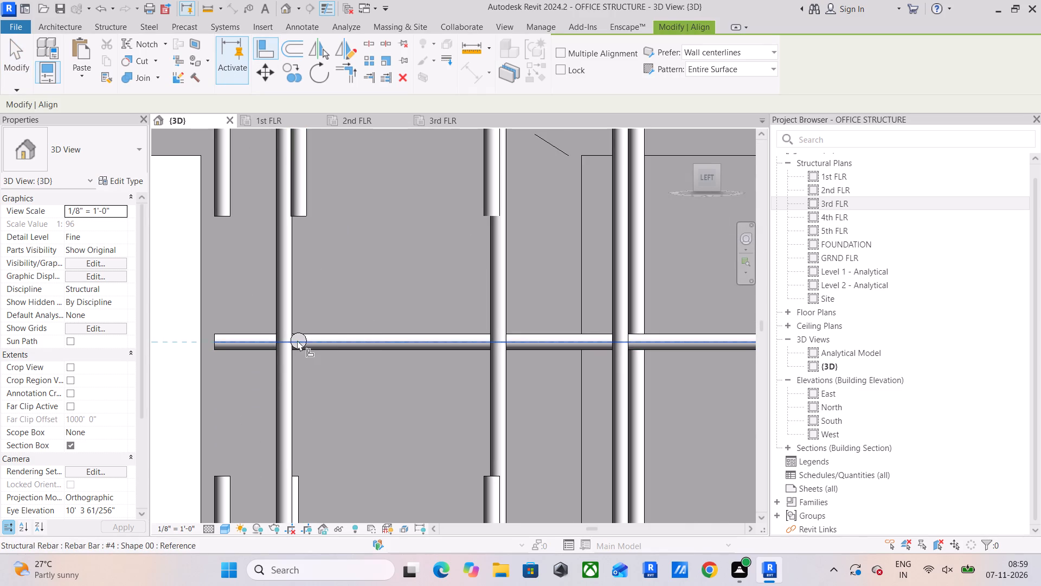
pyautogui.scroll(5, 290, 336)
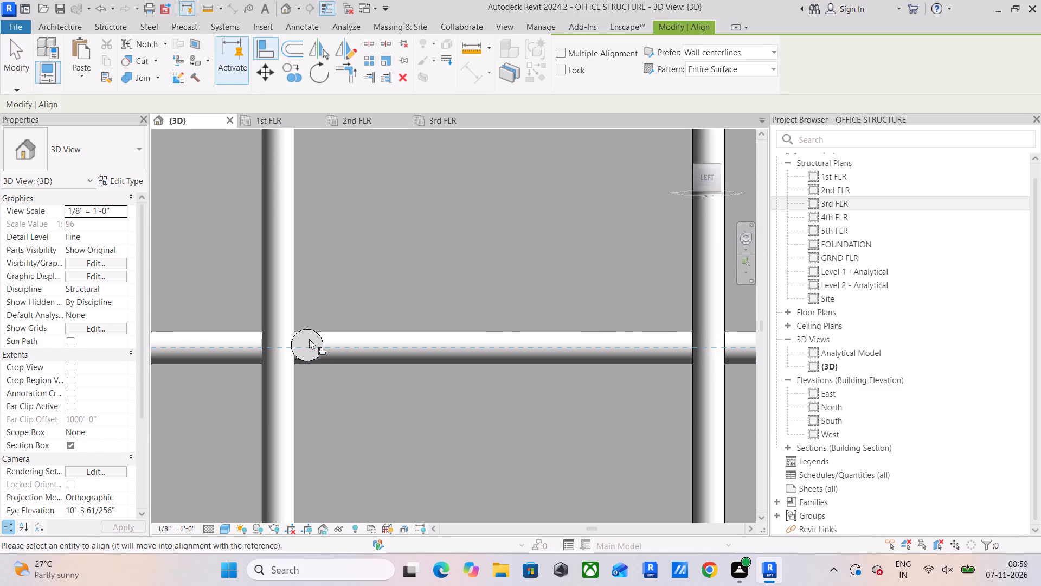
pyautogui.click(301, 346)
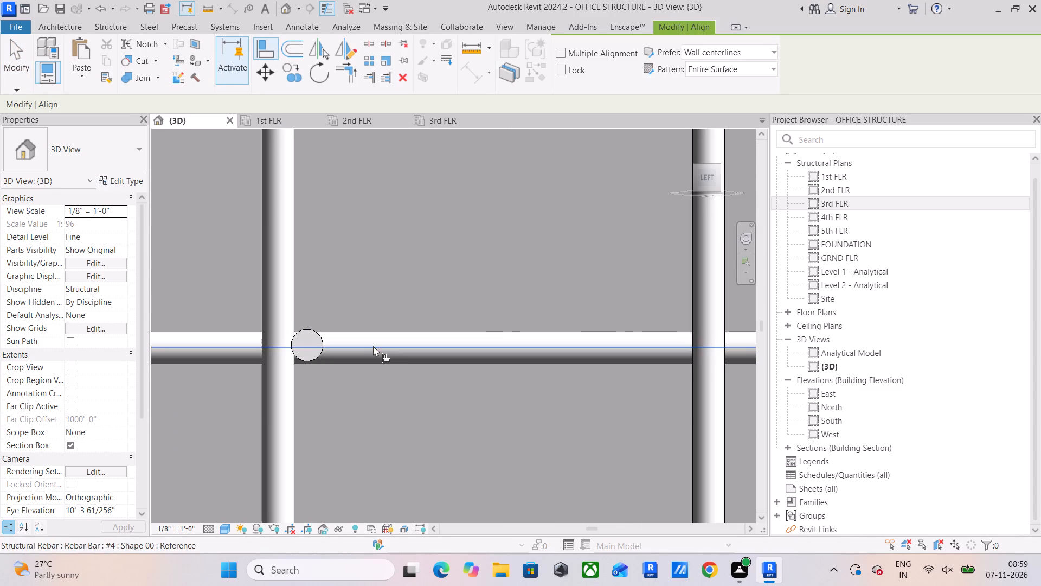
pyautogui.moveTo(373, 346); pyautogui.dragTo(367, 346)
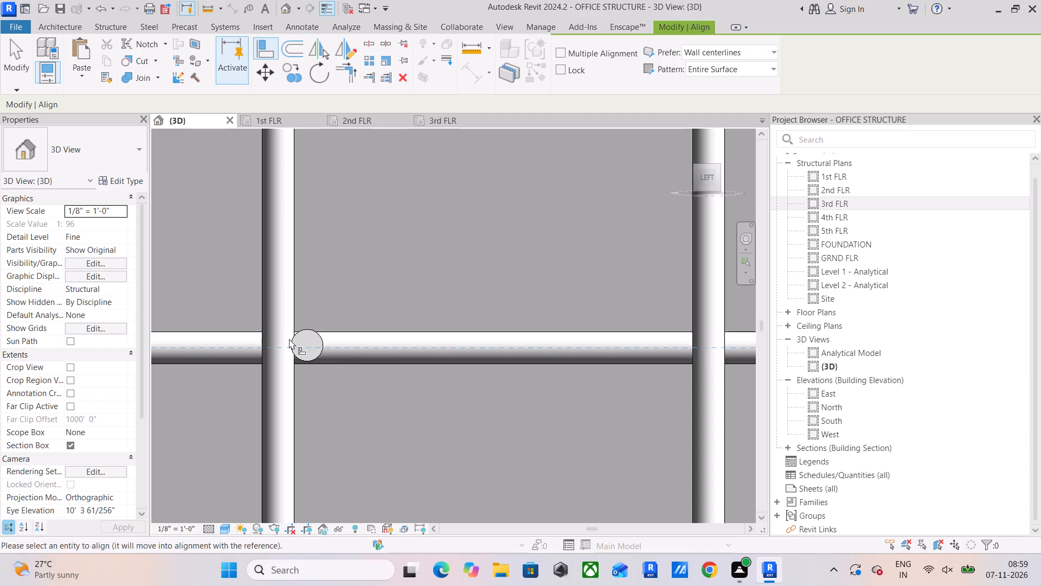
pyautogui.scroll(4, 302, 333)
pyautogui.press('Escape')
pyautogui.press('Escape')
# Nudge the east-west mid-height bar at the north joint slightly down to match the height of the north-south mid-height bar.
pyautogui.click(325, 329)
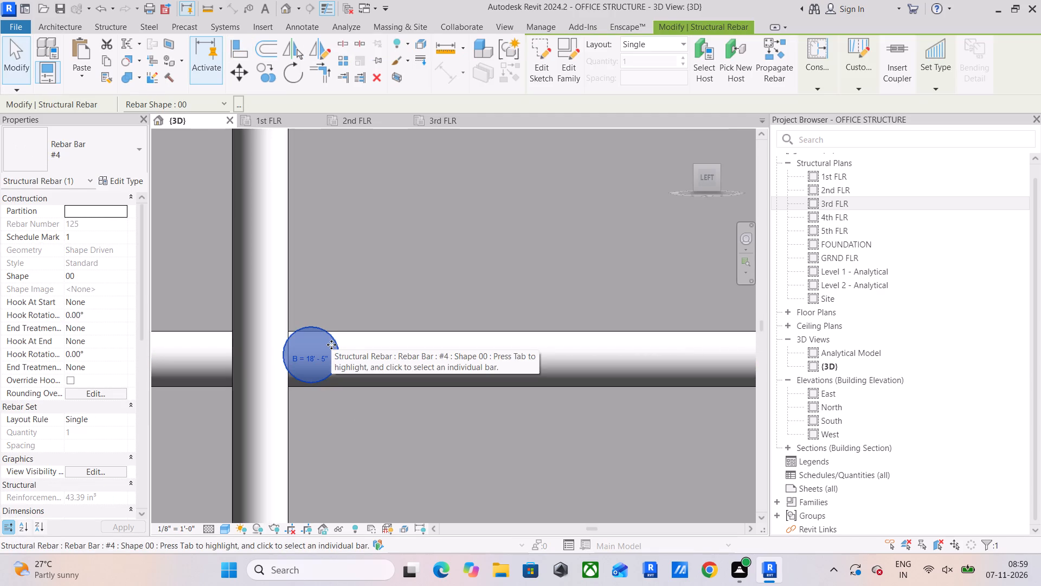
pyautogui.press('Down')
pyautogui.press('Down')
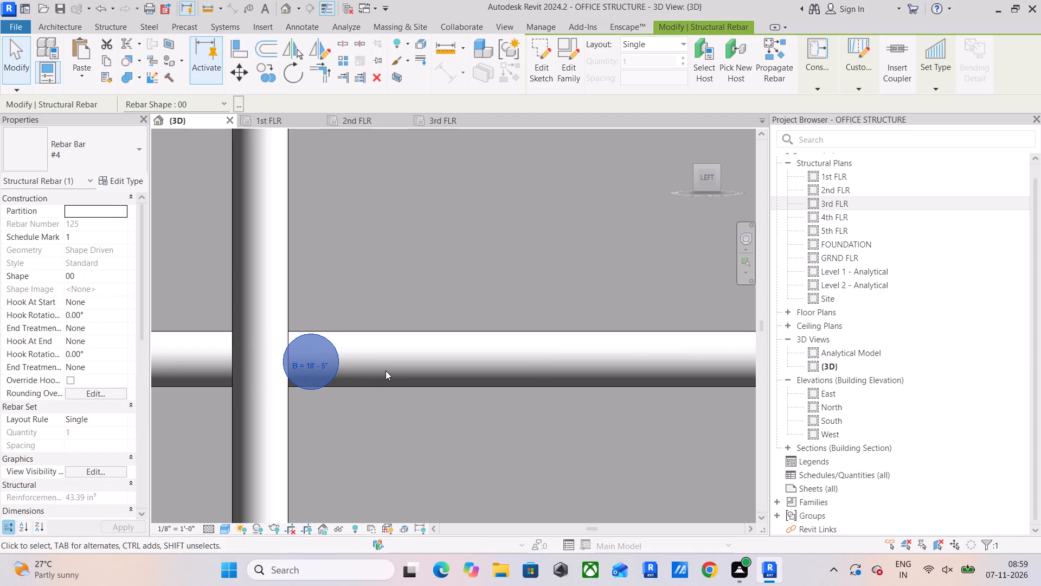
pyautogui.press('Up')
pyautogui.click(407, 264)
pyautogui.scroll(-11, 440, 348)
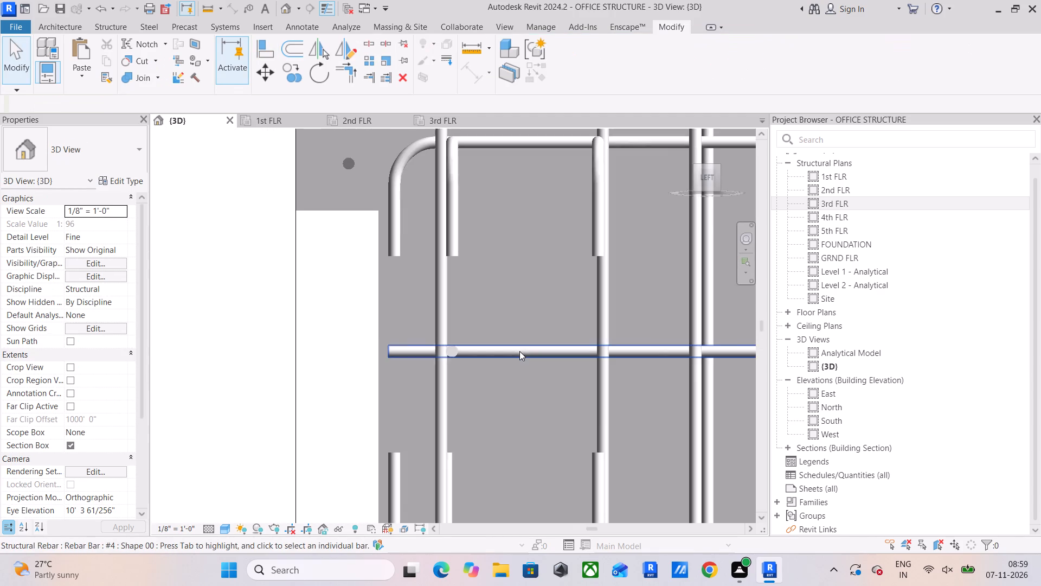
# Mirror a copy of the east-west mid-height bar about the north column's east-west midline in the top view.
pyautogui.click(451, 349)
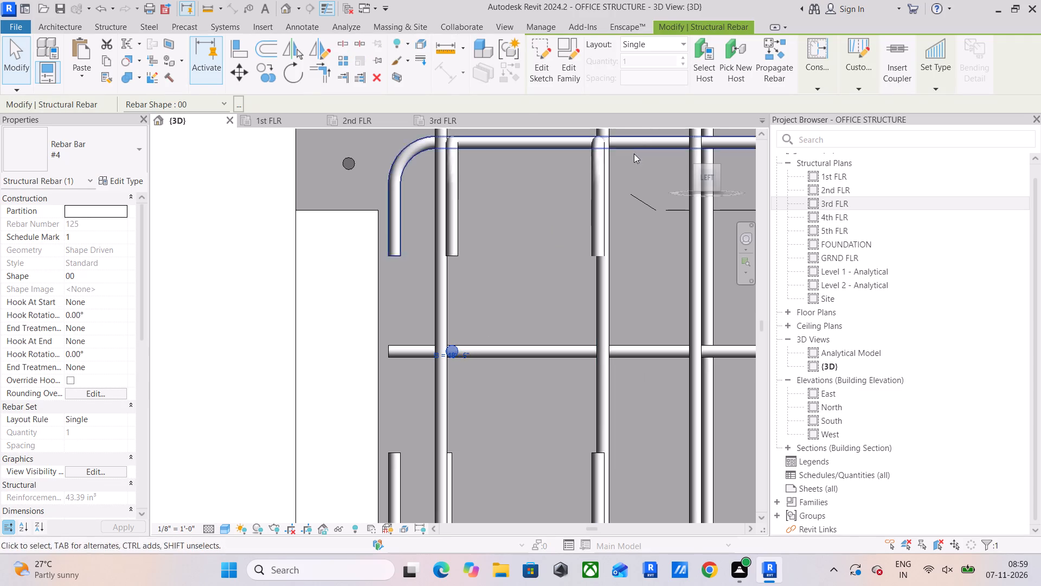
pyautogui.moveTo(710, 178); pyautogui.dragTo(711, 196)
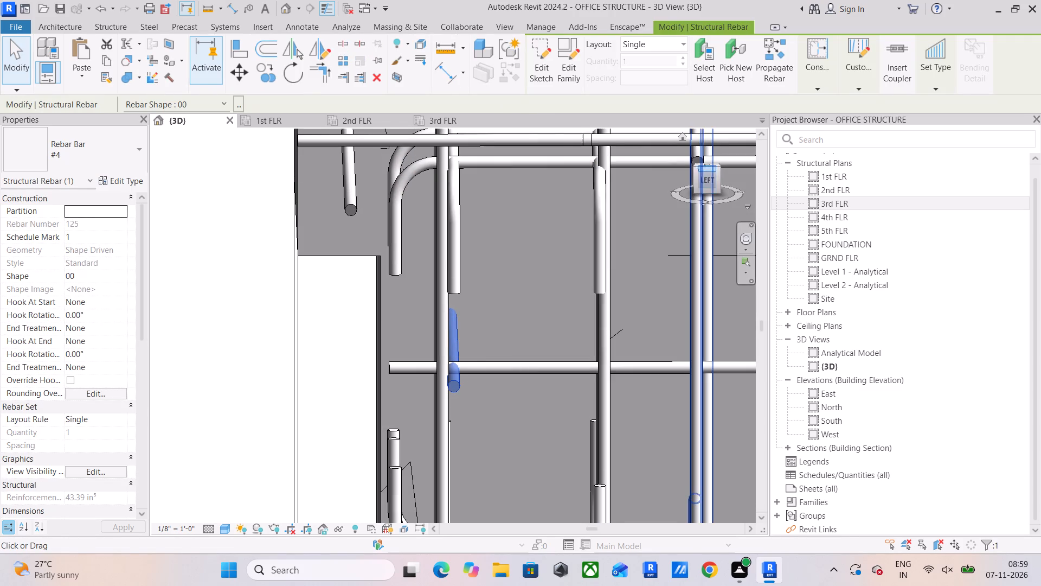
pyautogui.moveTo(703, 173); pyautogui.dragTo(706, 203)
pyautogui.click(709, 170)
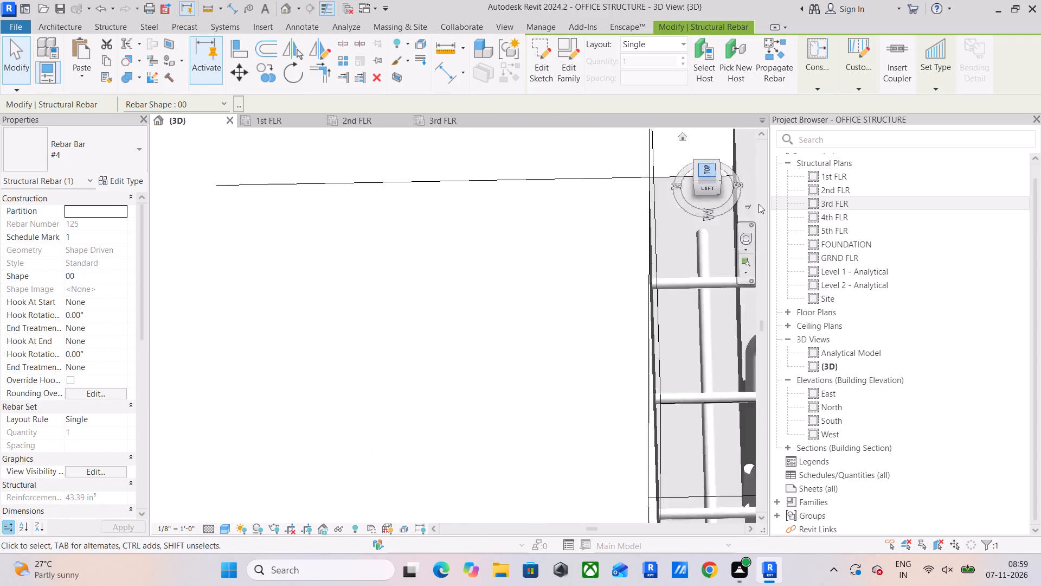
pyautogui.click(322, 53)
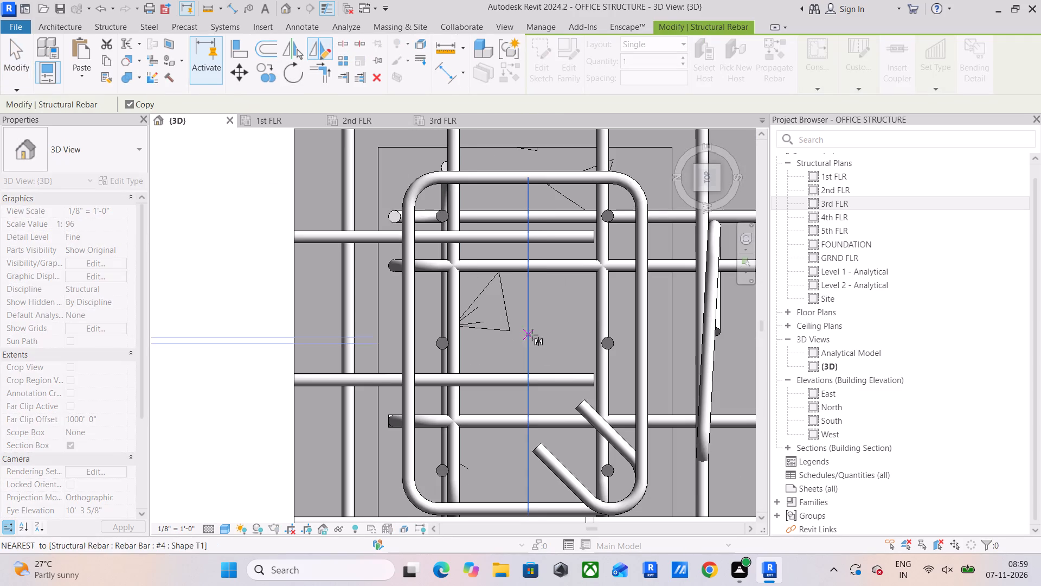
pyautogui.moveTo(530, 335); pyautogui.dragTo(534, 319)
pyautogui.click(529, 295)
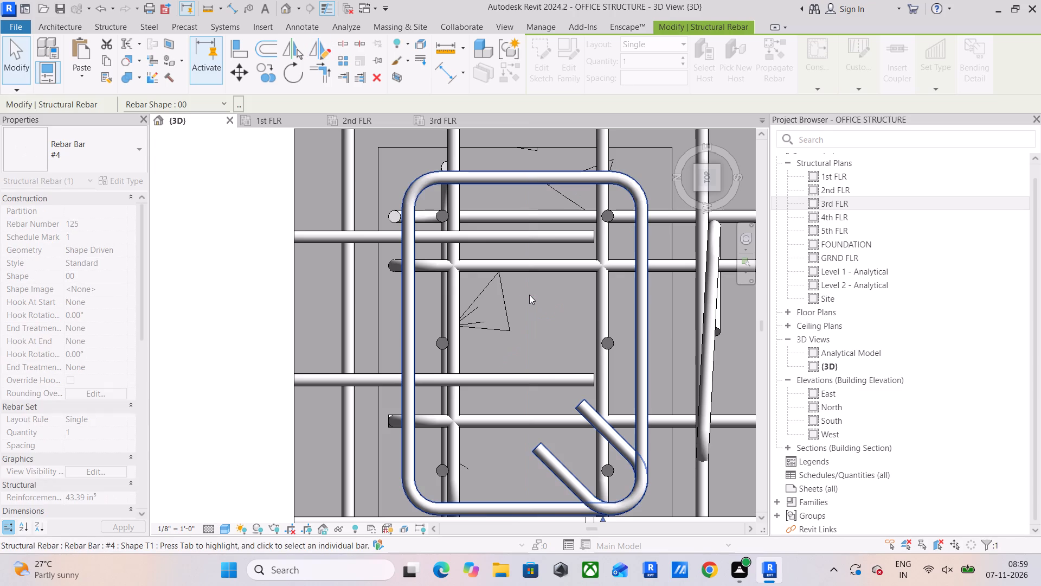
pyautogui.press('Escape')
pyautogui.press('Escape')
pyautogui.press('Escape')
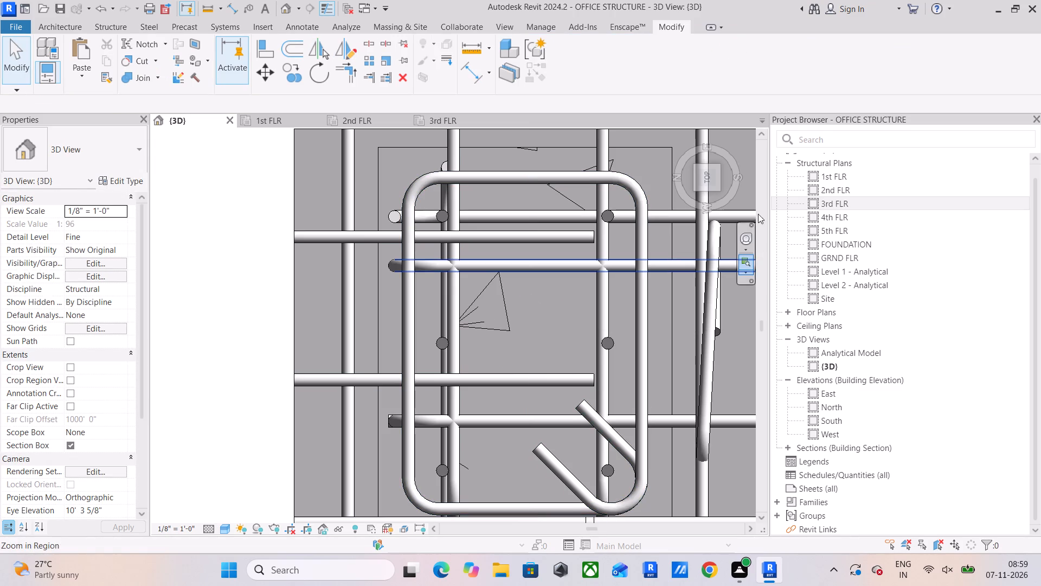
# Examine the pair of east-west mid-height bars at the north joint from several angles.
pyautogui.scroll(-2, 621, 359)
pyautogui.keyDown('shift'); pyautogui.moveTo(621, 360); pyautogui.dragTo(622, 183, button='middle'); pyautogui.keyUp('shift')
pyautogui.keyDown('shift'); pyautogui.moveTo(618, 315); pyautogui.dragTo(632, 245, button='middle'); pyautogui.keyUp('shift')
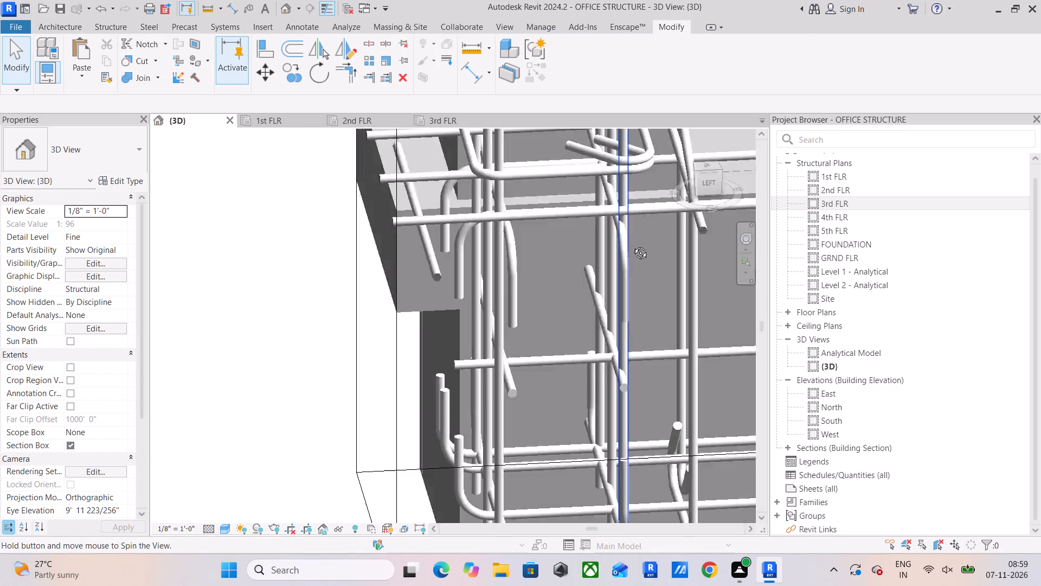
pyautogui.keyDown('shift'); pyautogui.moveTo(632, 245); pyautogui.dragTo(640, 193, button='middle'); pyautogui.keyUp('shift')
pyautogui.keyDown('shift'); pyautogui.scroll(1, 635, 210); pyautogui.keyUp('shift')
pyautogui.scroll(4, 614, 322)
pyautogui.moveTo(598, 331); pyautogui.dragTo(676, 373, button='middle')
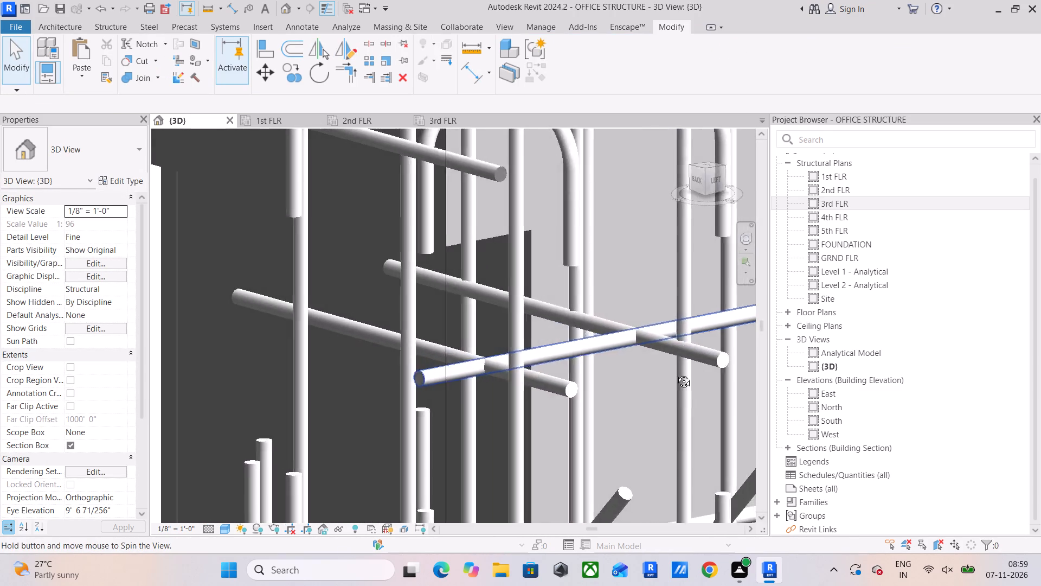
pyautogui.moveTo(676, 373); pyautogui.dragTo(719, 366, button='middle')
pyautogui.scroll(1, 720, 366)
pyautogui.scroll(-3, 723, 362)
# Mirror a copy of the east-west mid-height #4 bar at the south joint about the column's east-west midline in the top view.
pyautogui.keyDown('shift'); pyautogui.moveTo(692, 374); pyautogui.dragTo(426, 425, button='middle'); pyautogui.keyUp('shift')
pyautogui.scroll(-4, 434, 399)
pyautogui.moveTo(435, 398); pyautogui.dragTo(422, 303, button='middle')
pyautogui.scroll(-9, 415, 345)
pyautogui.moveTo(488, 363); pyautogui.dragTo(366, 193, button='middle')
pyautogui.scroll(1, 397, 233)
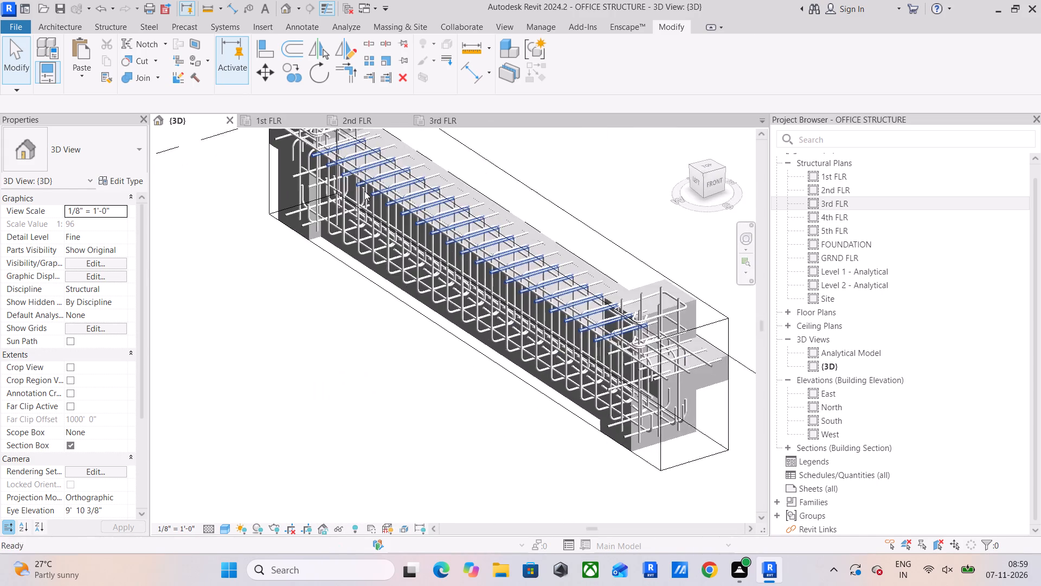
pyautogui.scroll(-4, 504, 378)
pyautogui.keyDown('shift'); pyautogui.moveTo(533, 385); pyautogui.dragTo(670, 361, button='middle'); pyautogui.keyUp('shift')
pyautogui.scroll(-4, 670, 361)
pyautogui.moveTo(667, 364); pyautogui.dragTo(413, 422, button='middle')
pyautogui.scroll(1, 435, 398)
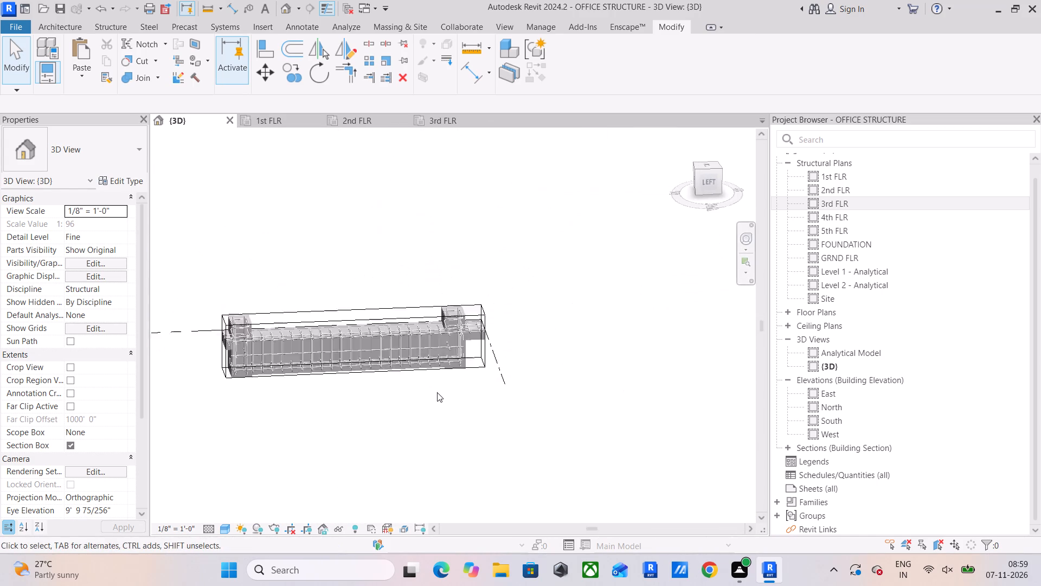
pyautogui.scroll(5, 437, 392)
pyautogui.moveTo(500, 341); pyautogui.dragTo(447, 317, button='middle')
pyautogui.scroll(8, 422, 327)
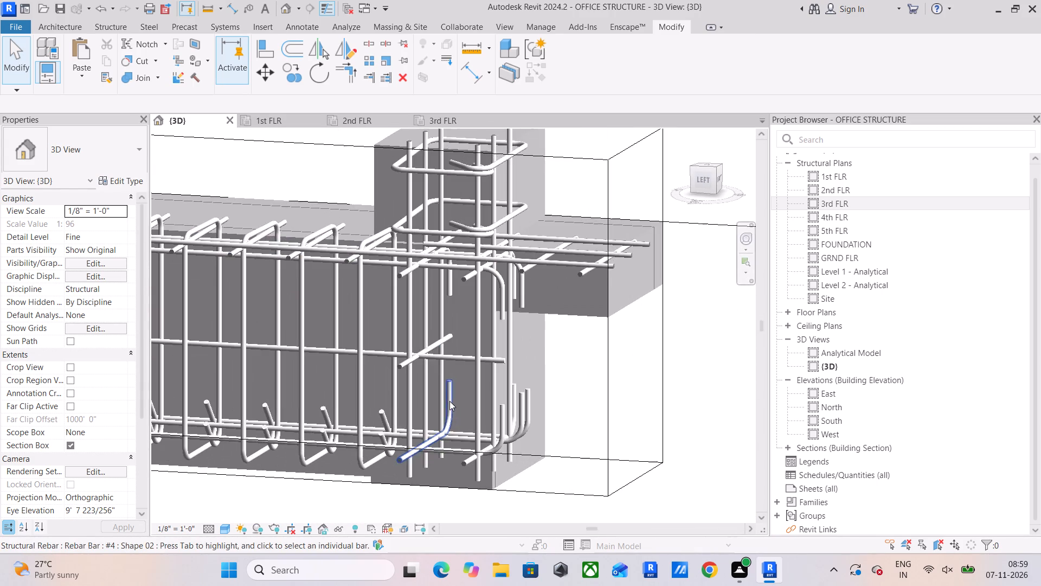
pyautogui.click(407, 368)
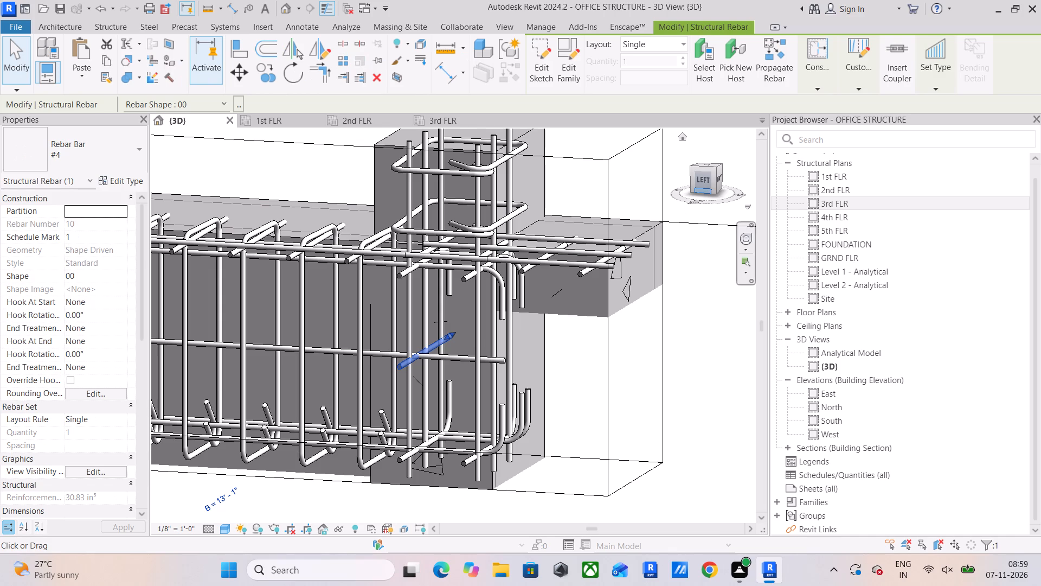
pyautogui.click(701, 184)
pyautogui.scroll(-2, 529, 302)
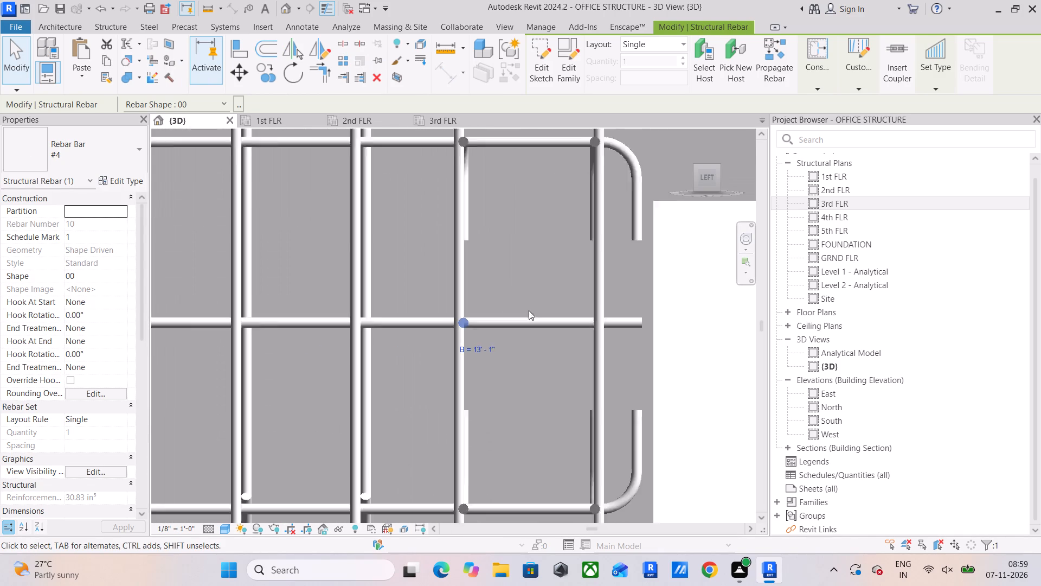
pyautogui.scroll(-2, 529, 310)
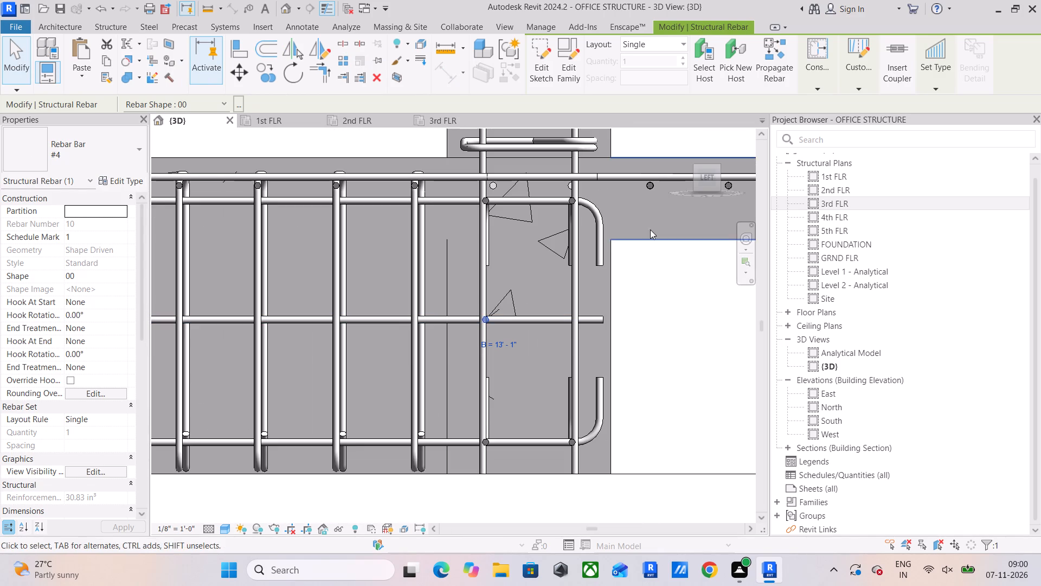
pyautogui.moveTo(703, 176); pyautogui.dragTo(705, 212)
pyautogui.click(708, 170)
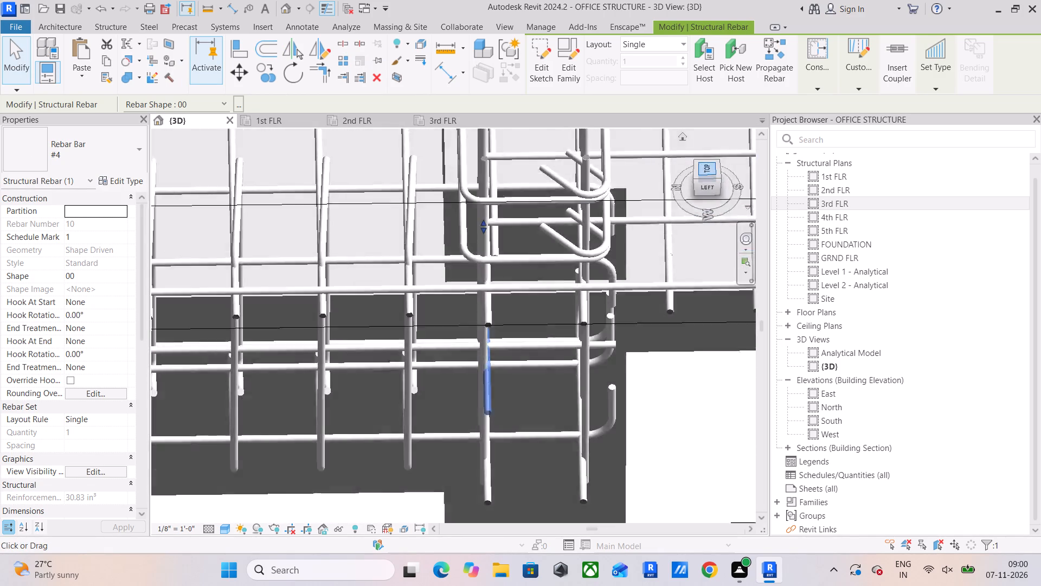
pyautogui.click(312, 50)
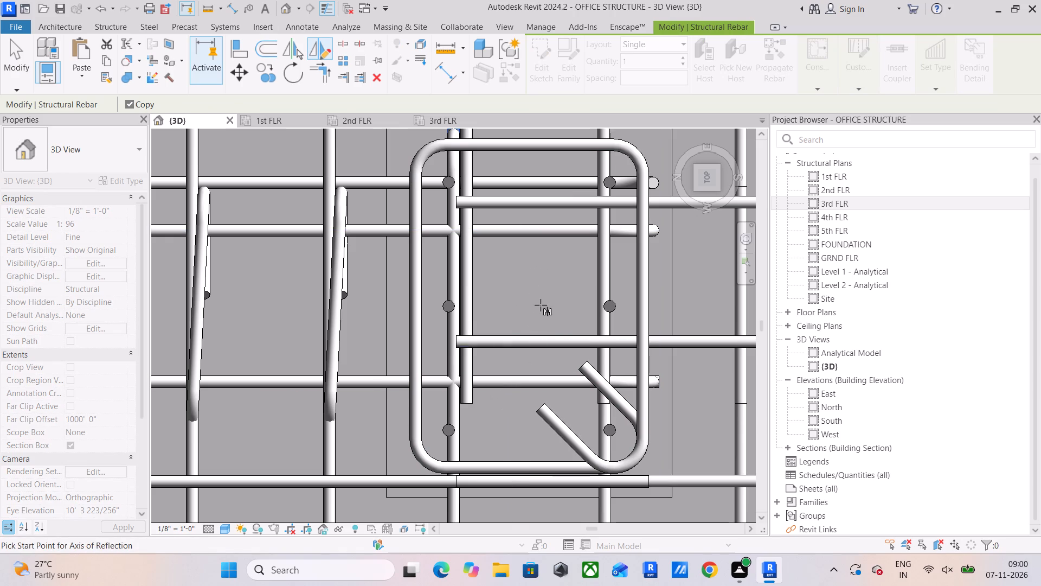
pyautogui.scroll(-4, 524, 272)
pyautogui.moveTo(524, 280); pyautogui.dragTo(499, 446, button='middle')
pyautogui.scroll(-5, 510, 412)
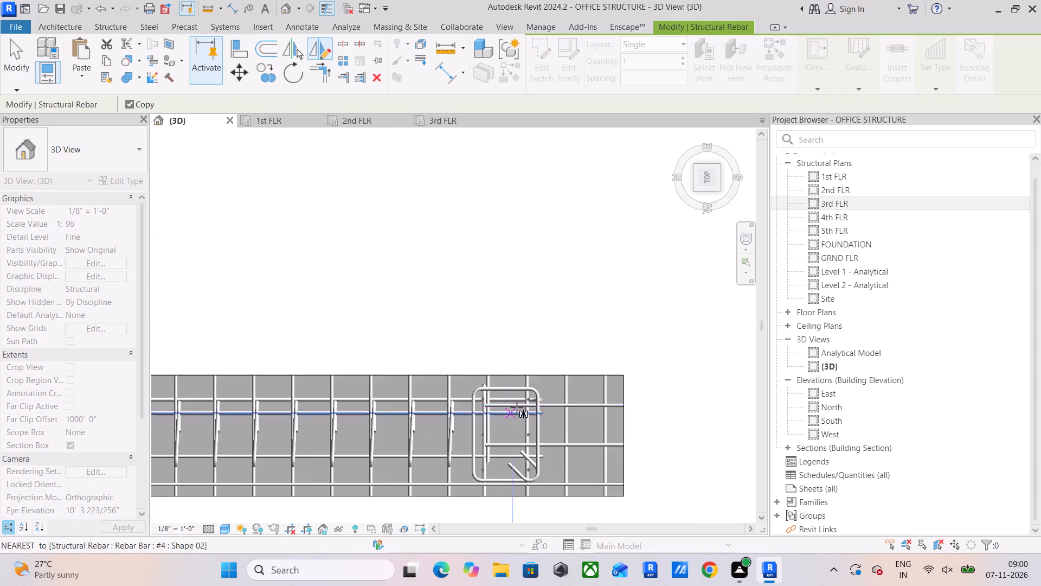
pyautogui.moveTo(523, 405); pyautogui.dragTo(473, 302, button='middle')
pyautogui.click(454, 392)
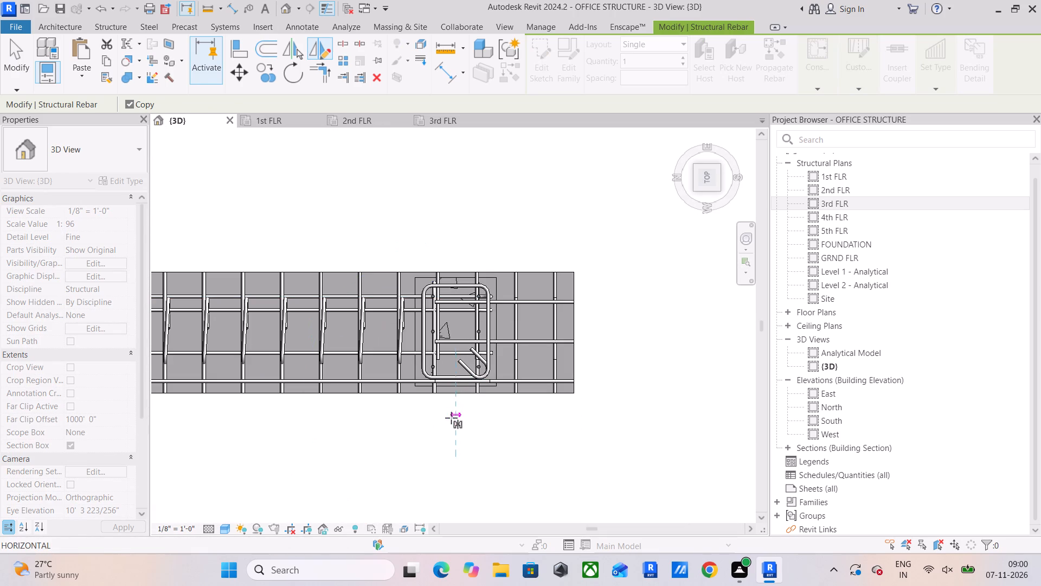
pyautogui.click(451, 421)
# Examine the pair of east-west mid-height bars at the south joint in the left elevation and from the front.
pyautogui.moveTo(706, 177); pyautogui.dragTo(709, 137)
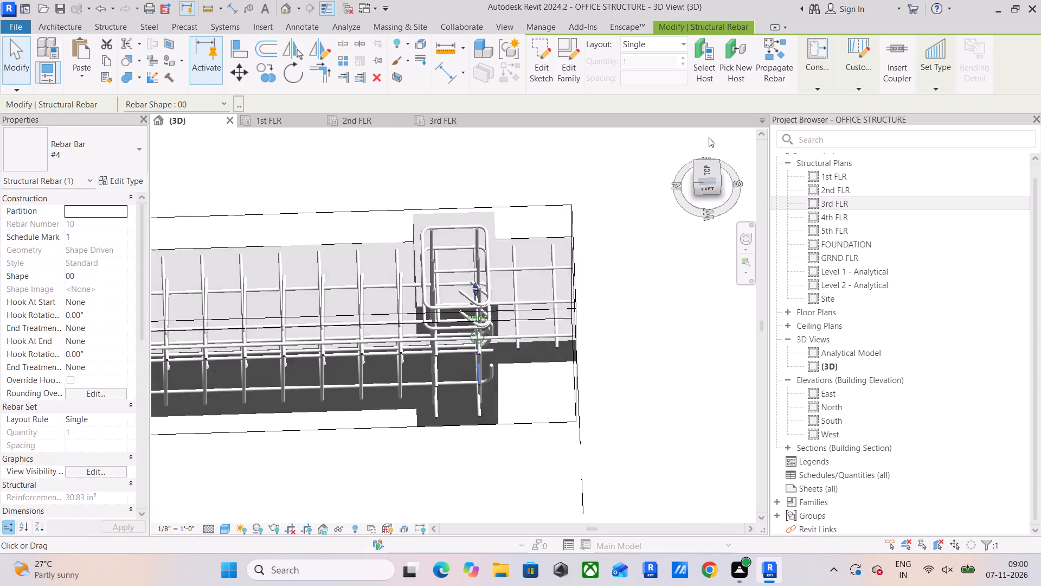
pyautogui.moveTo(709, 137); pyautogui.dragTo(709, 521)
pyautogui.click(698, 187)
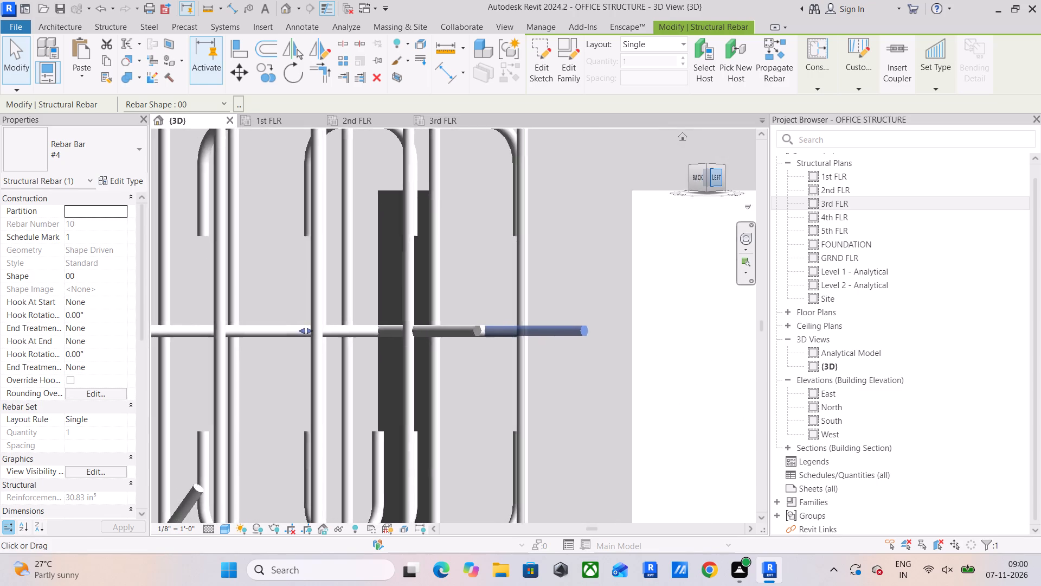
pyautogui.click(716, 177)
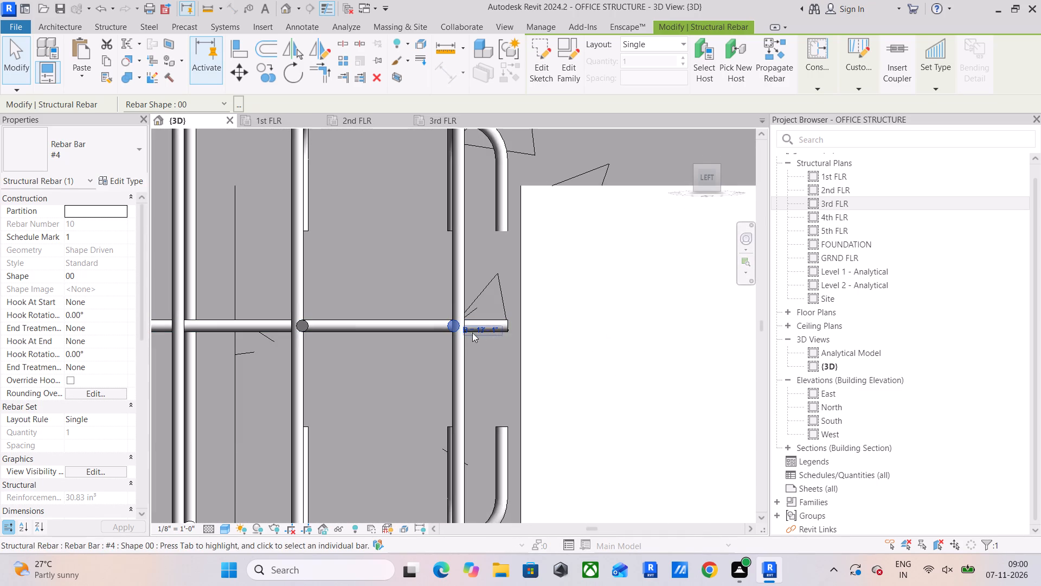
pyautogui.press('Escape')
pyautogui.press('Escape')
pyautogui.press('Escape')
pyautogui.press('Escape')
pyautogui.scroll(-5, 436, 354)
pyautogui.moveTo(438, 357); pyautogui.dragTo(530, 377, button='middle')
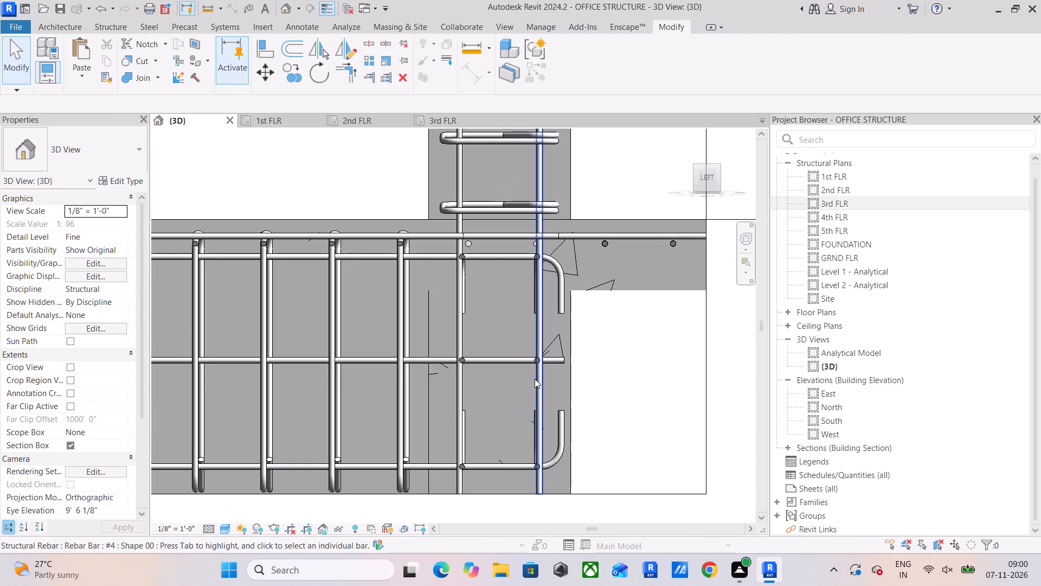
pyautogui.scroll(-4, 543, 387)
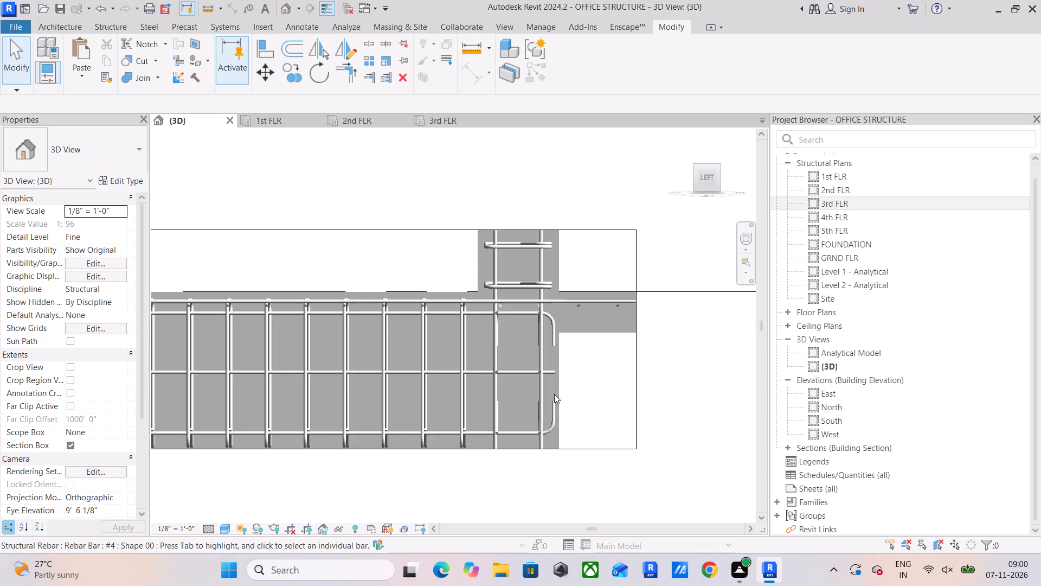
pyautogui.scroll(-4, 555, 394)
pyautogui.keyDown('shift'); pyautogui.moveTo(591, 400); pyautogui.dragTo(401, 406, button='middle'); pyautogui.keyUp('shift')
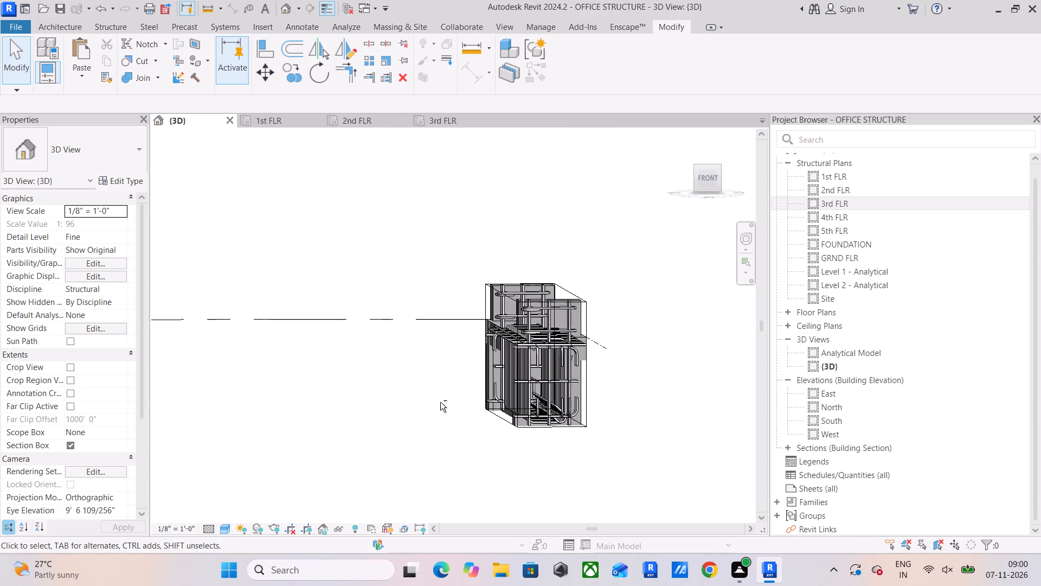
pyautogui.scroll(4, 652, 365)
pyautogui.scroll(4, 478, 372)
pyautogui.scroll(-6, 459, 393)
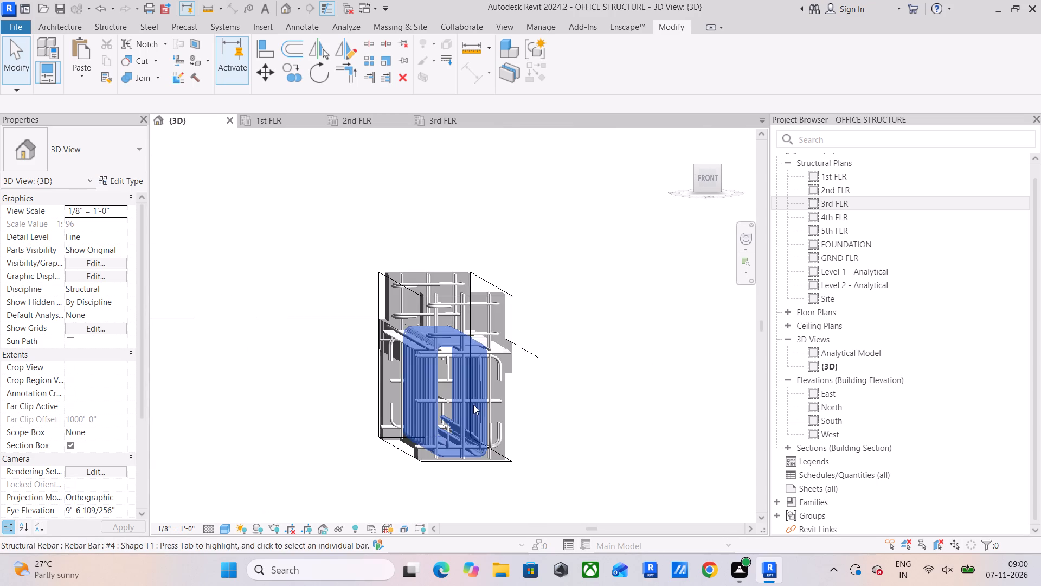
pyautogui.keyDown('shift'); pyautogui.moveTo(464, 378); pyautogui.dragTo(645, 406, button='middle'); pyautogui.keyUp('shift')
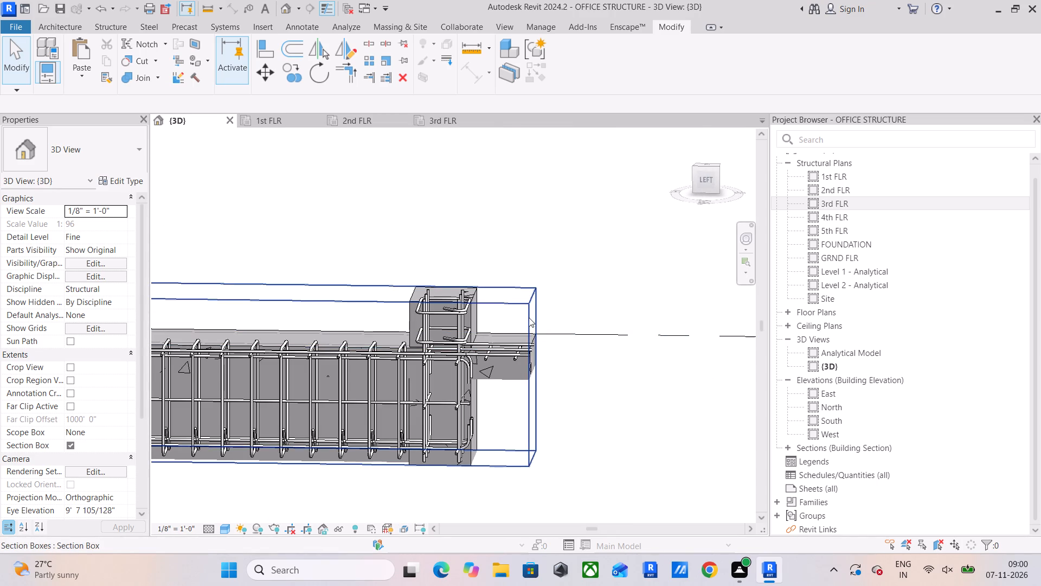
# Extend the section box slightly south and well out to the east to expose the adjoining east-west beam.
pyautogui.click(528, 317)
pyautogui.moveTo(536, 378); pyautogui.dragTo(583, 387)
pyautogui.keyDown('shift'); pyautogui.moveTo(625, 383); pyautogui.dragTo(536, 397, button='middle'); pyautogui.keyUp('shift')
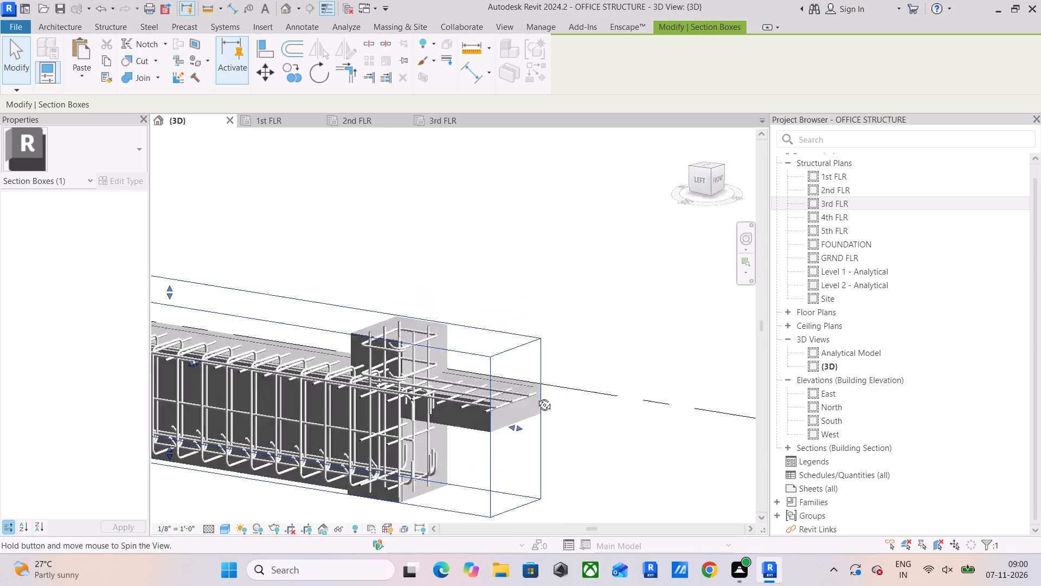
pyautogui.keyDown('shift'); pyautogui.moveTo(536, 397); pyautogui.dragTo(425, 393, button='middle'); pyautogui.keyUp('shift')
pyautogui.moveTo(409, 394); pyautogui.dragTo(584, 341, button='middle')
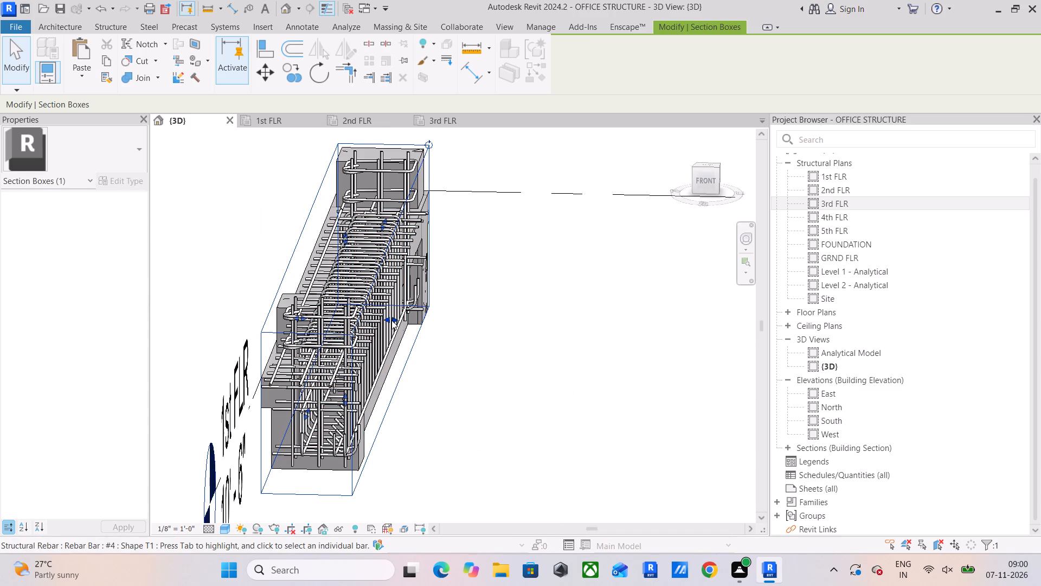
pyautogui.moveTo(394, 320); pyautogui.dragTo(590, 347)
pyautogui.keyDown('shift'); pyautogui.moveTo(465, 406); pyautogui.dragTo(479, 375, button='middle'); pyautogui.keyUp('shift')
pyautogui.scroll(4, 479, 375)
pyautogui.middleClick(477, 377)
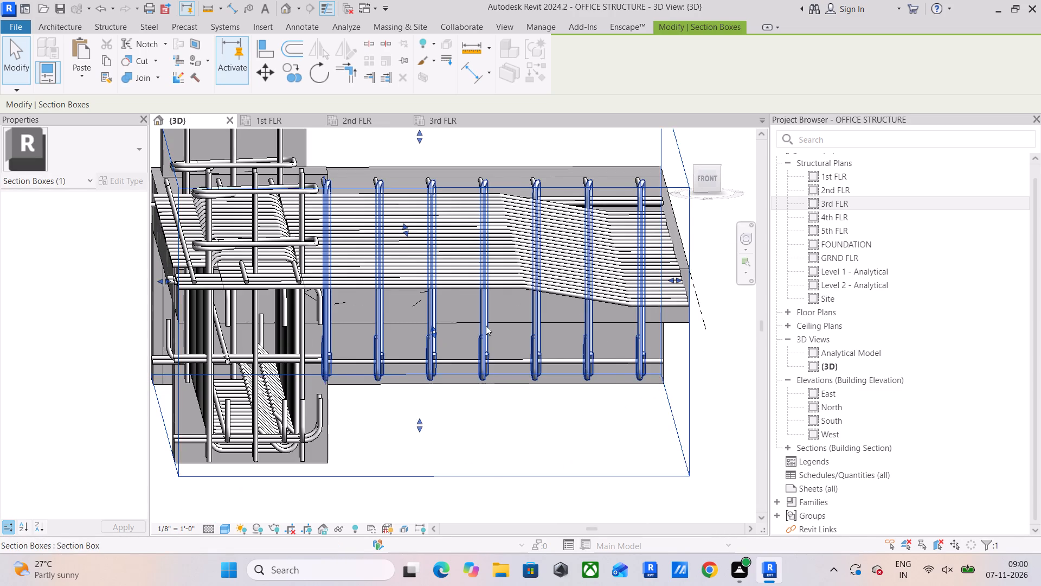
pyautogui.scroll(-1, 493, 343)
pyautogui.keyDown('shift'); pyautogui.moveTo(497, 366); pyautogui.dragTo(499, 357, button='middle'); pyautogui.keyUp('shift')
# Delete both east-west mid-height #4 bars at the south joint.
pyautogui.click(311, 339)
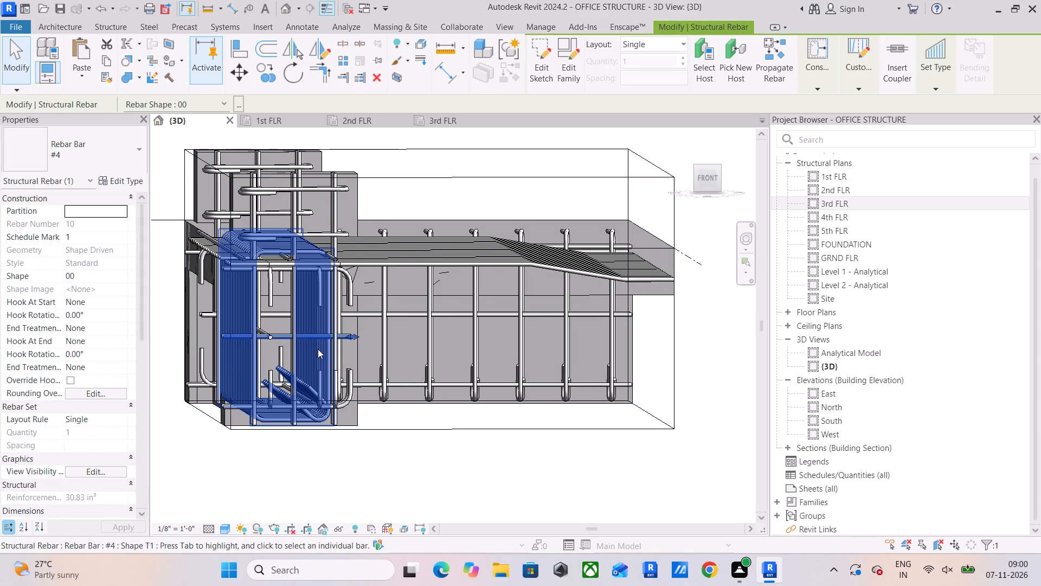
pyautogui.press('pageup')
pyautogui.scroll(5, 311, 343)
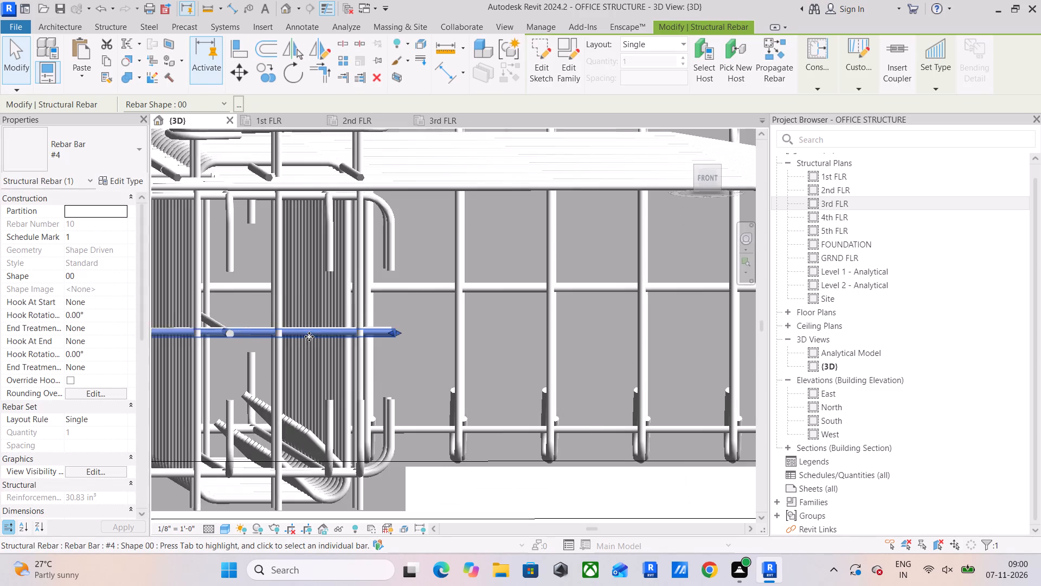
pyautogui.scroll(-4, 428, 470)
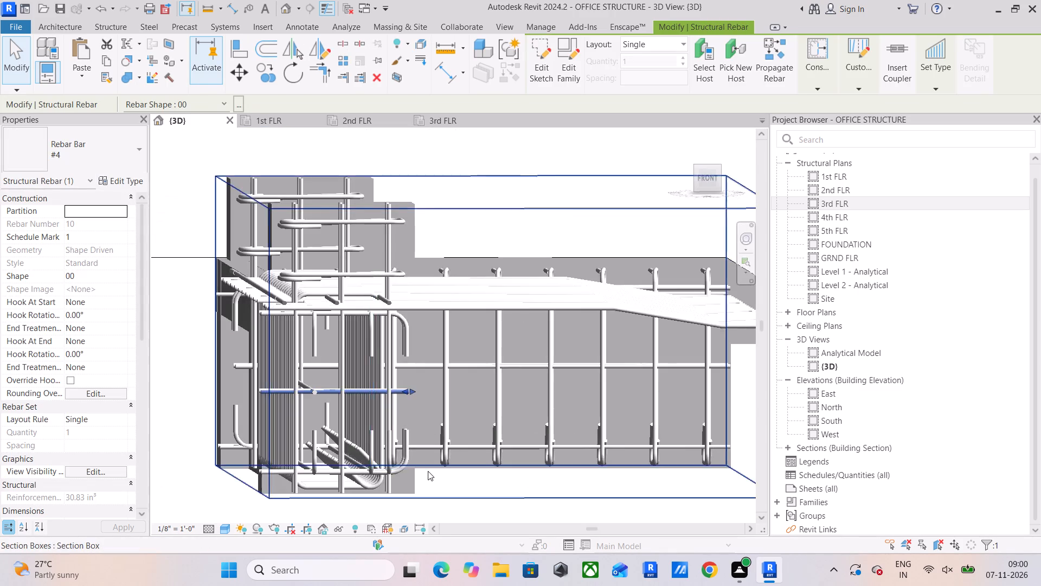
pyautogui.keyDown('shift'); pyautogui.moveTo(428, 471); pyautogui.dragTo(554, 489, button='middle'); pyautogui.keyUp('shift')
pyautogui.press('Delete')
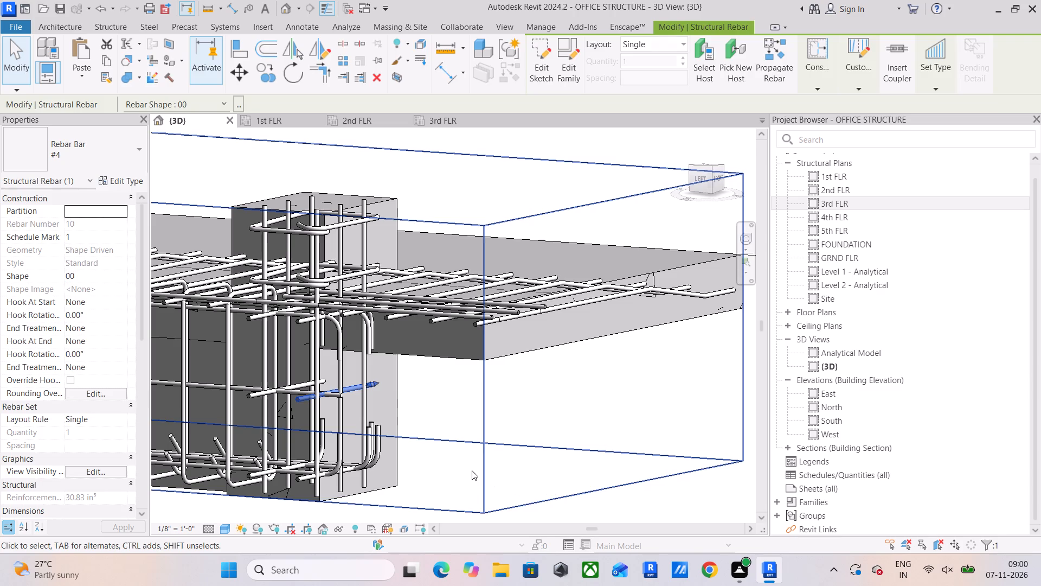
pyautogui.click(253, 396)
pyautogui.press('Delete')
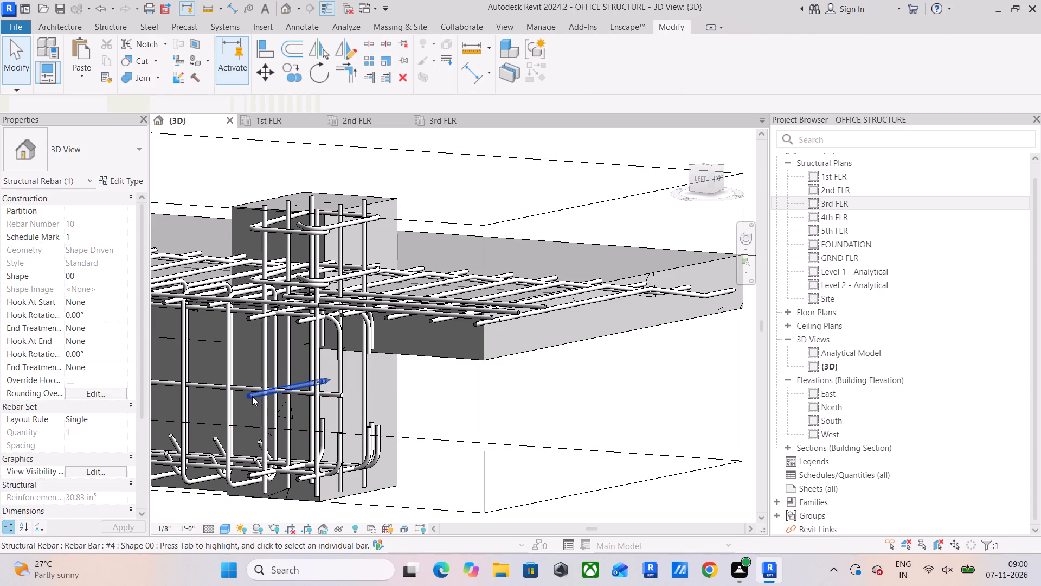
# Extend the section box further south to take in the next column and its cross beam.
pyautogui.scroll(-3, 390, 425)
pyautogui.scroll(-4, 444, 410)
pyautogui.keyDown('shift'); pyautogui.moveTo(442, 428); pyautogui.dragTo(493, 429, button='middle'); pyautogui.keyUp('shift')
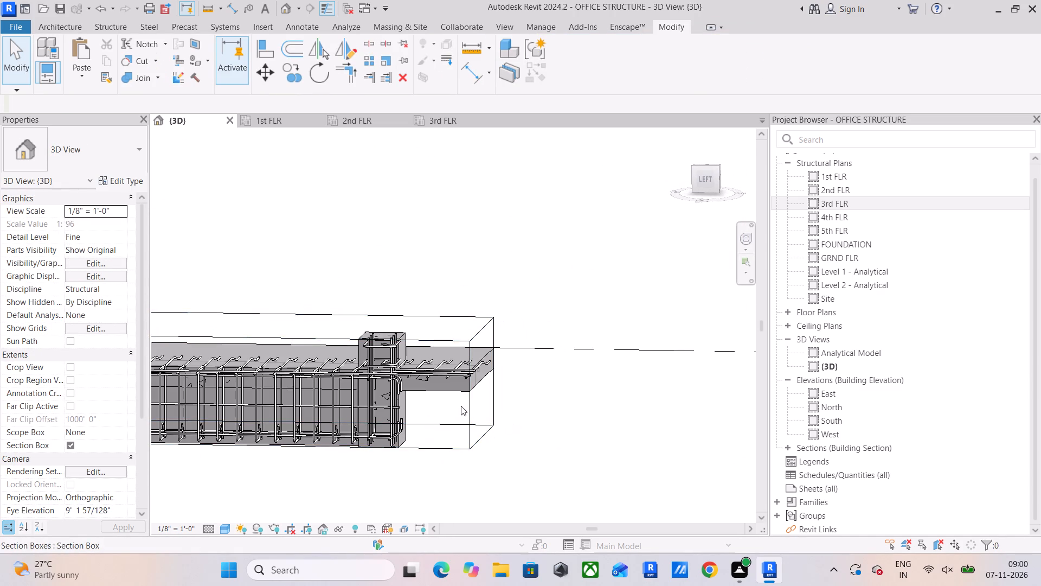
pyautogui.click(467, 402)
pyautogui.moveTo(484, 385); pyautogui.dragTo(673, 381)
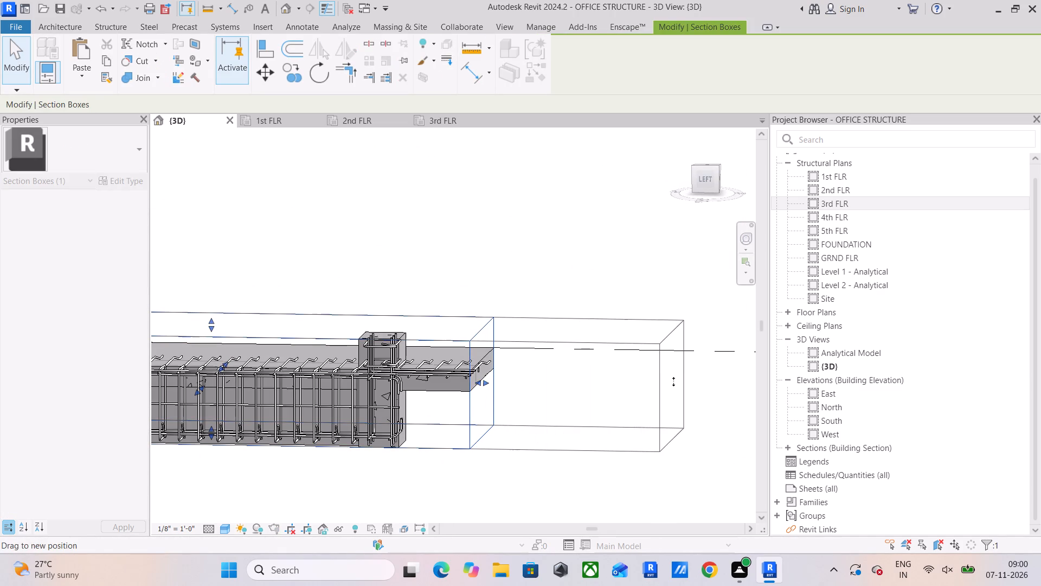
pyautogui.moveTo(673, 381); pyautogui.dragTo(676, 381)
pyautogui.keyDown('shift'); pyautogui.moveTo(499, 448); pyautogui.dragTo(557, 460, button='middle'); pyautogui.keyUp('shift')
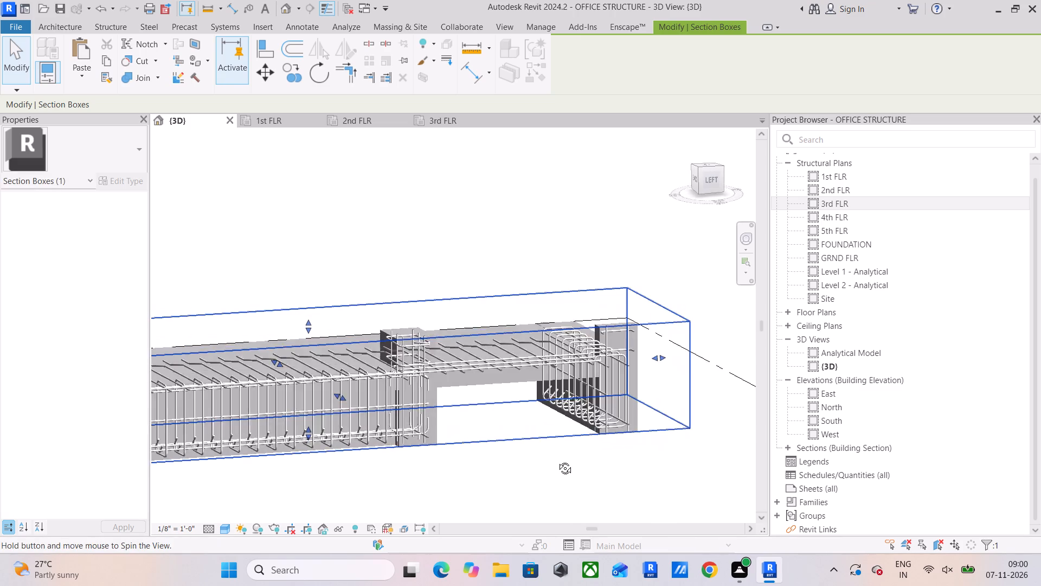
pyautogui.keyDown('shift'); pyautogui.moveTo(557, 460); pyautogui.dragTo(517, 431, button='middle'); pyautogui.keyUp('shift')
pyautogui.moveTo(597, 411); pyautogui.dragTo(459, 447, button='middle')
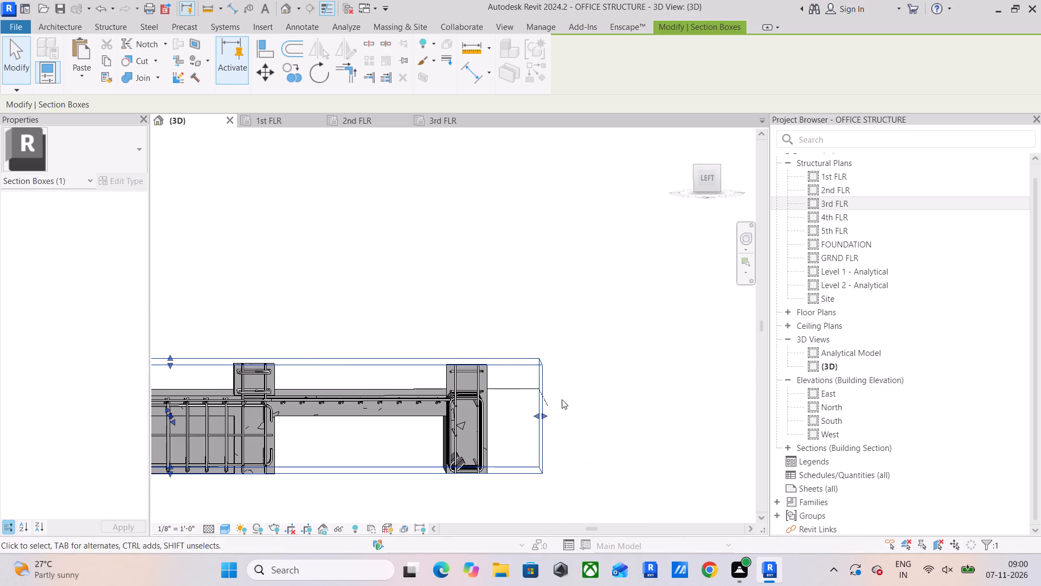
# Mirror the single mid-height #4 bar as a copy about the centreline of the southern 12 x 24 east-west beam, and check the pair.
pyautogui.scroll(4, 452, 430)
pyautogui.click(459, 437)
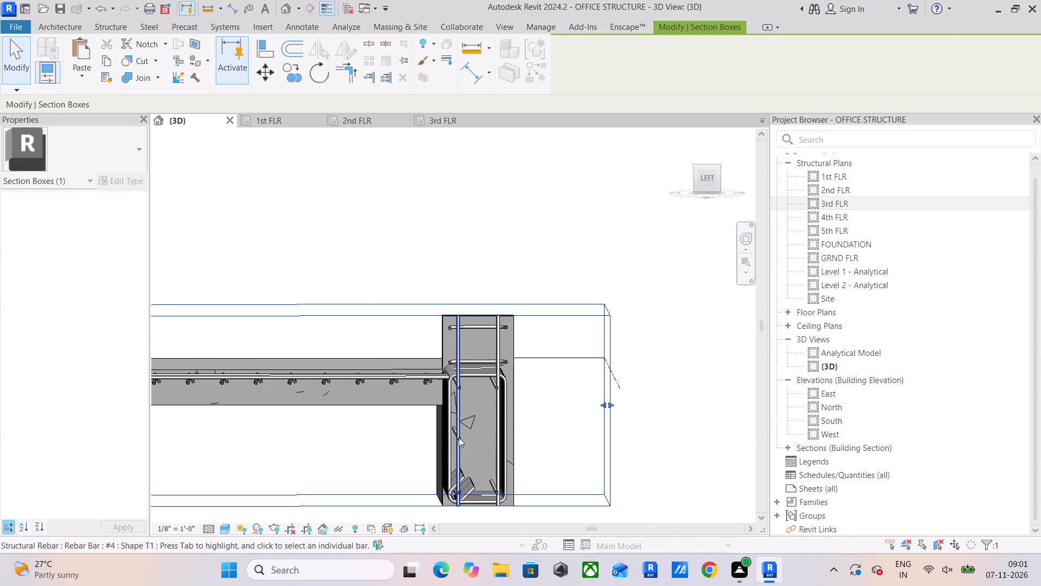
pyautogui.click(707, 180)
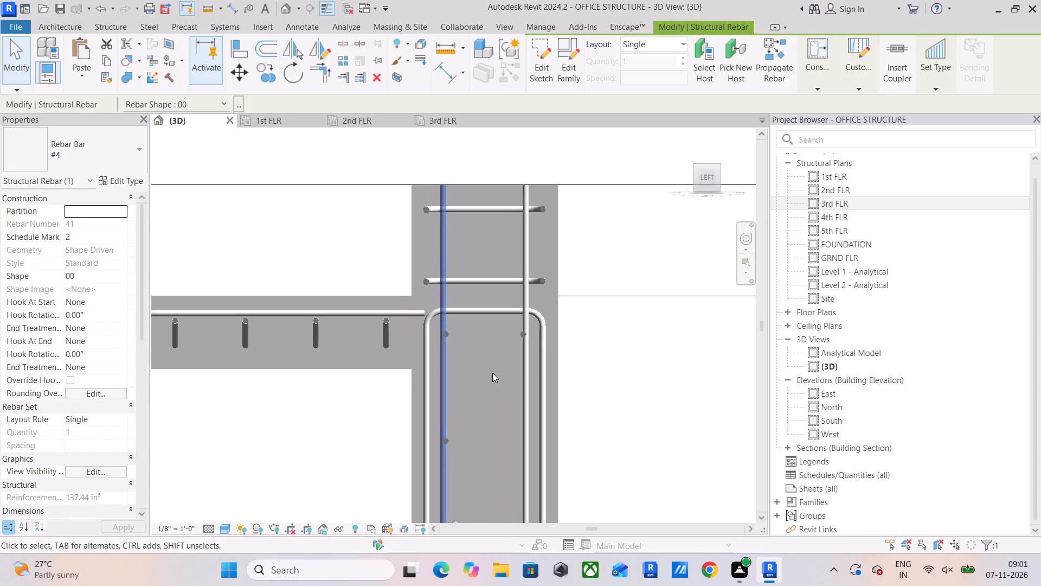
pyautogui.scroll(-3, 492, 373)
pyautogui.moveTo(487, 385); pyautogui.dragTo(464, 324, button='middle')
pyautogui.scroll(6, 464, 324)
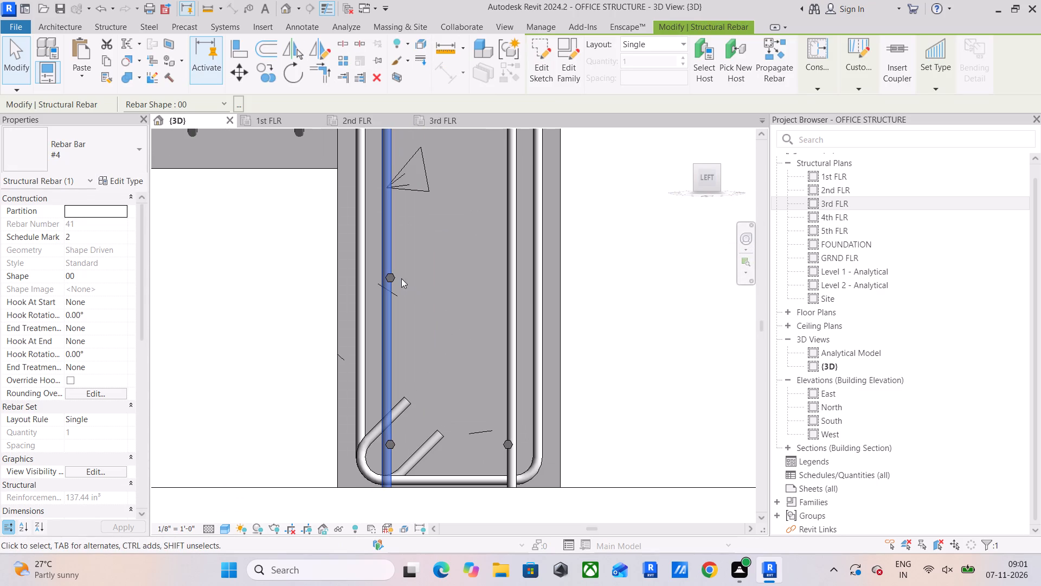
pyautogui.click(411, 279)
pyautogui.click(396, 279)
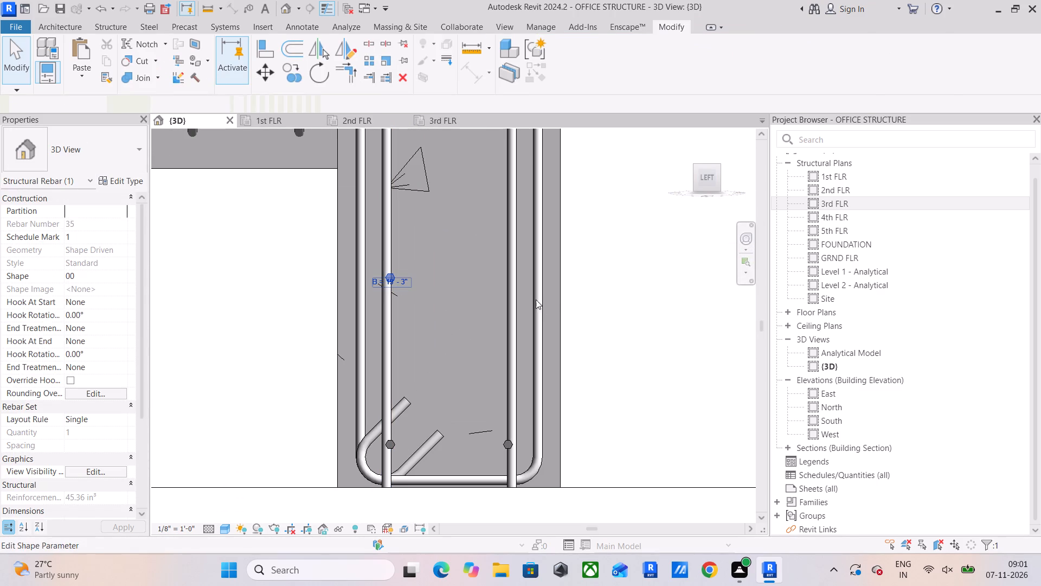
pyautogui.scroll(-5, 577, 296)
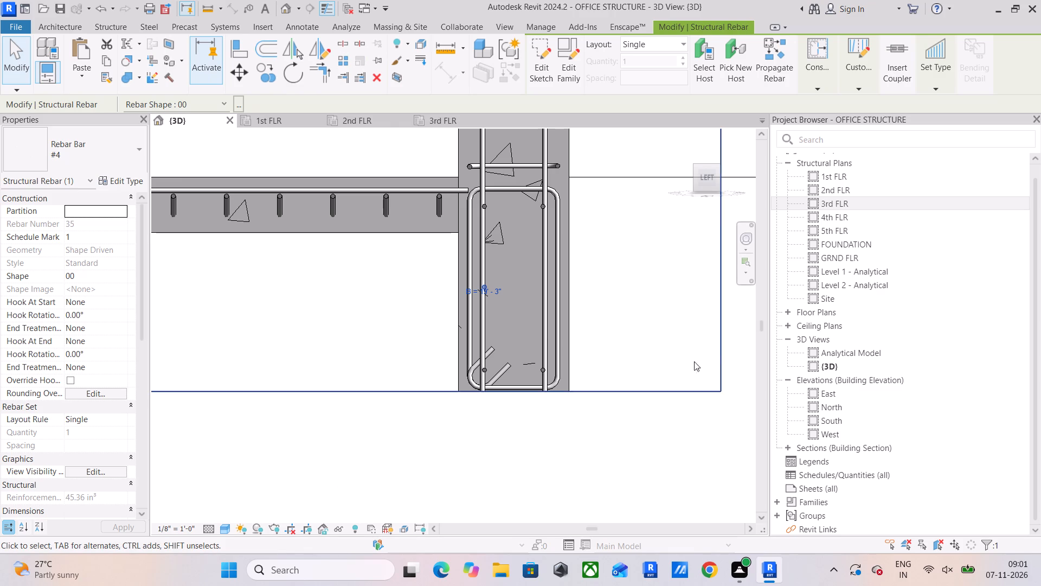
pyautogui.moveTo(704, 174); pyautogui.dragTo(714, 230)
pyautogui.click(710, 171)
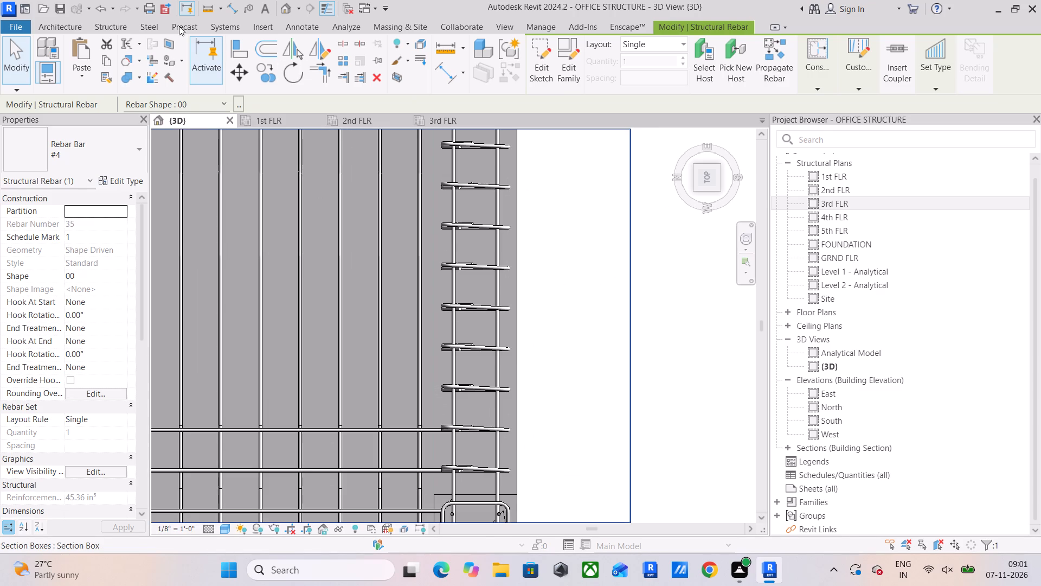
pyautogui.click(322, 53)
pyautogui.click(475, 374)
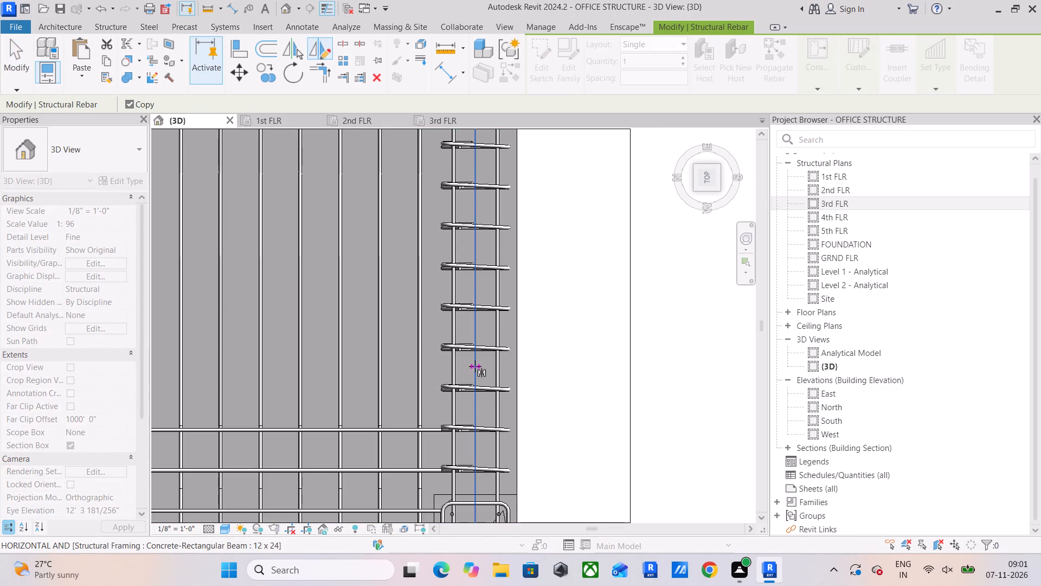
pyautogui.click(475, 365)
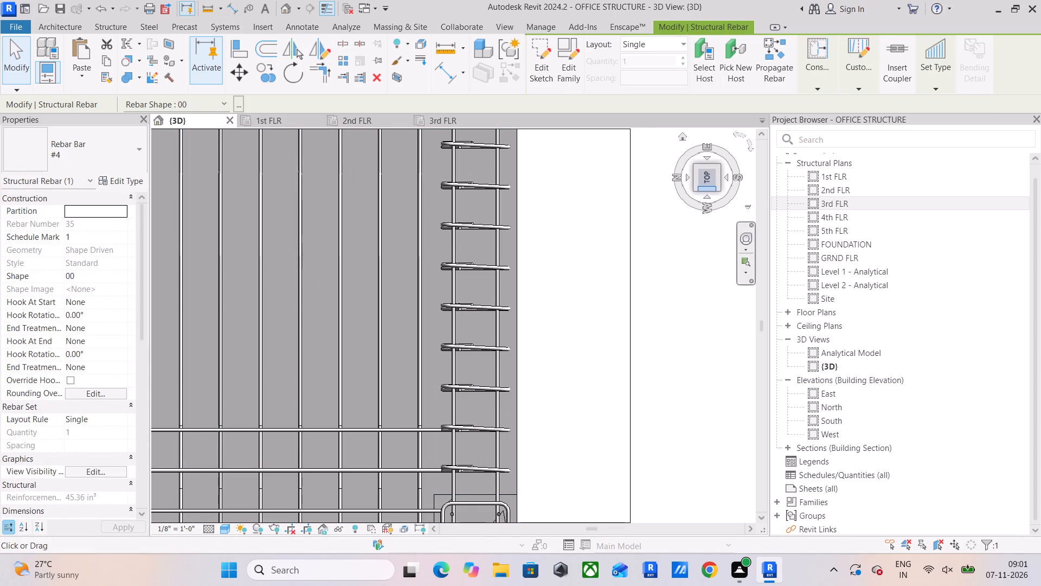
pyautogui.moveTo(708, 176); pyautogui.dragTo(711, 136)
pyautogui.click(706, 185)
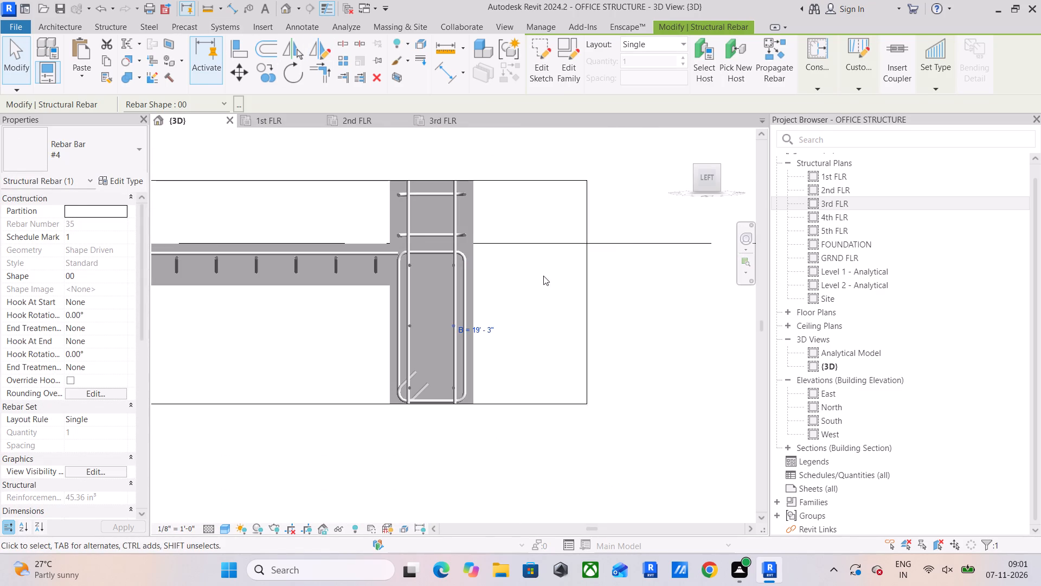
pyautogui.click(533, 311)
pyautogui.moveTo(706, 176); pyautogui.dragTo(625, 185)
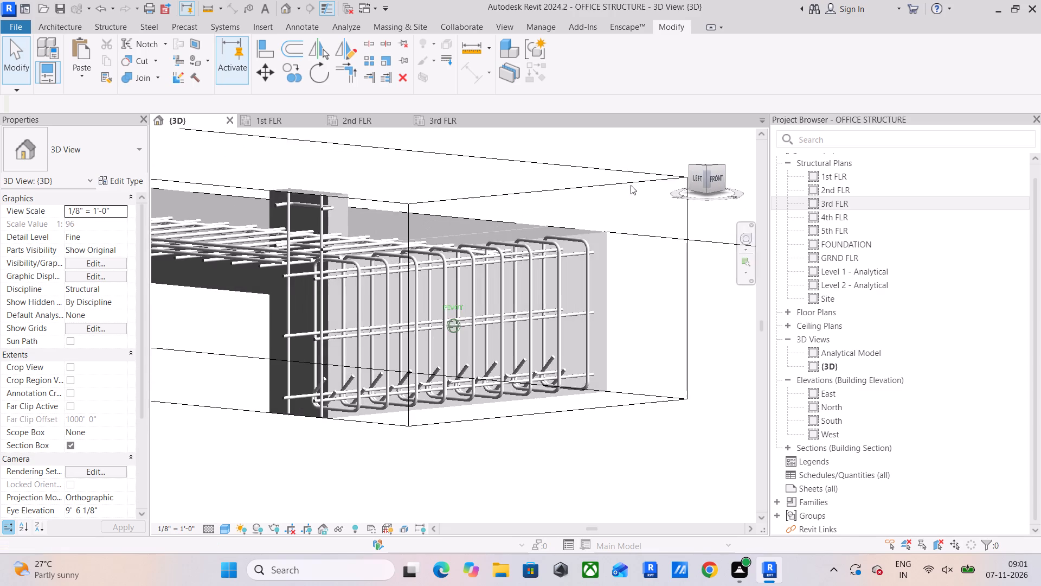
pyautogui.moveTo(625, 185); pyautogui.dragTo(609, 185)
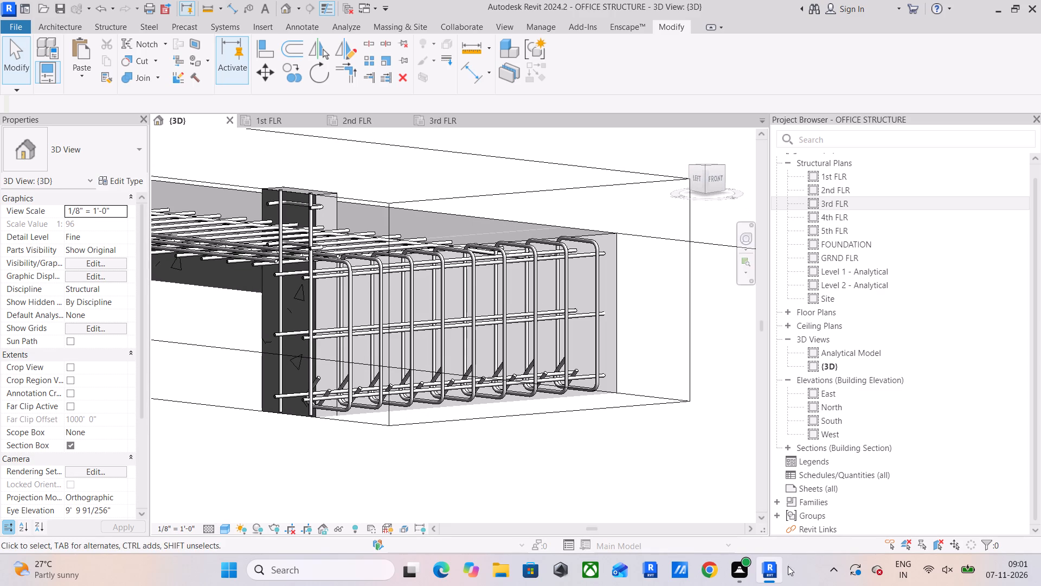
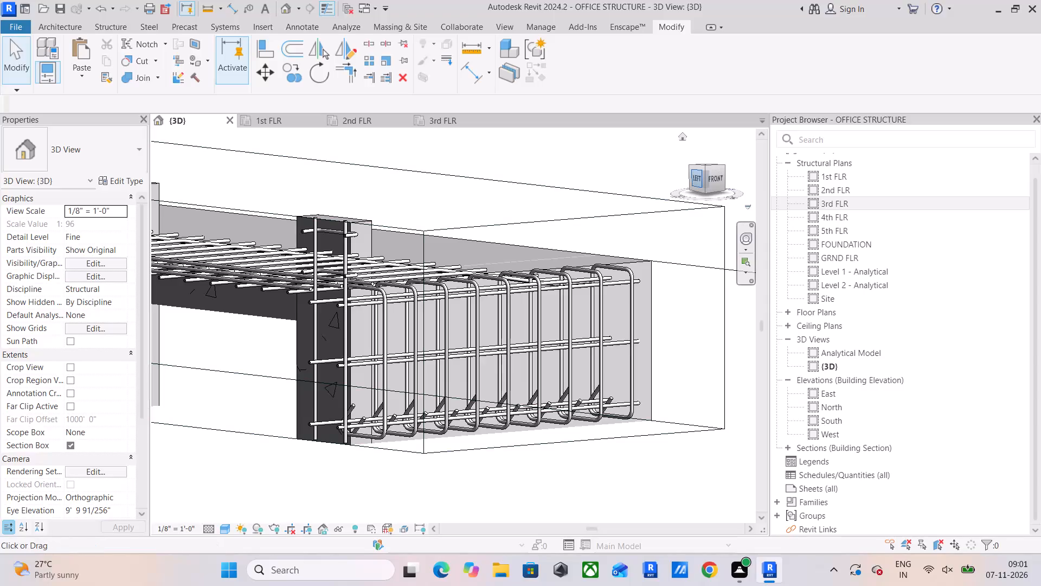
# Turn off the 3D view's section box so the full structure is shown.
pyautogui.moveTo(697, 182); pyautogui.dragTo(709, 201)
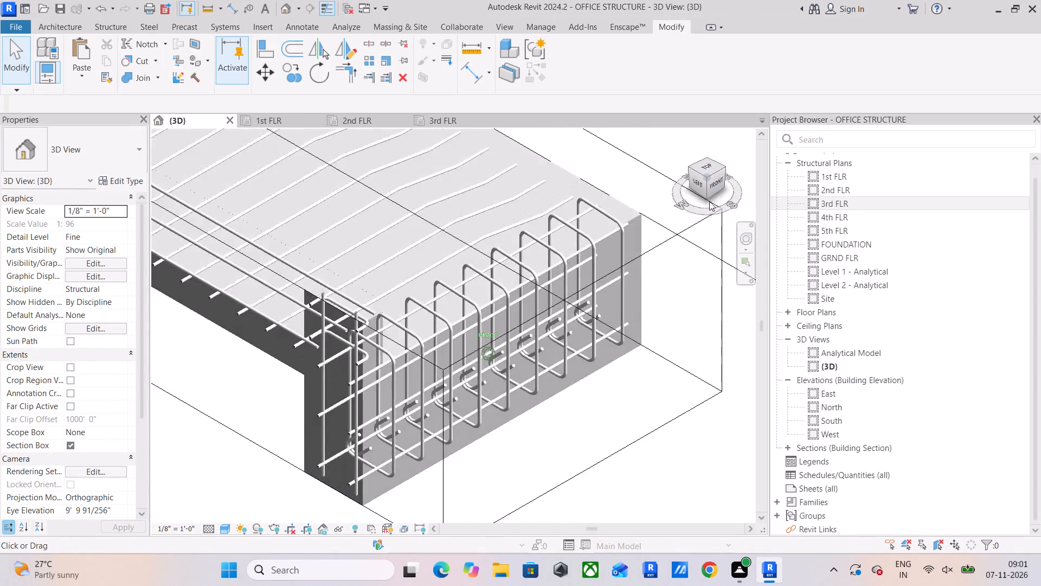
pyautogui.moveTo(709, 201); pyautogui.dragTo(663, 198)
pyautogui.scroll(-9, 531, 249)
pyautogui.moveTo(531, 253); pyautogui.dragTo(541, 347, button='middle')
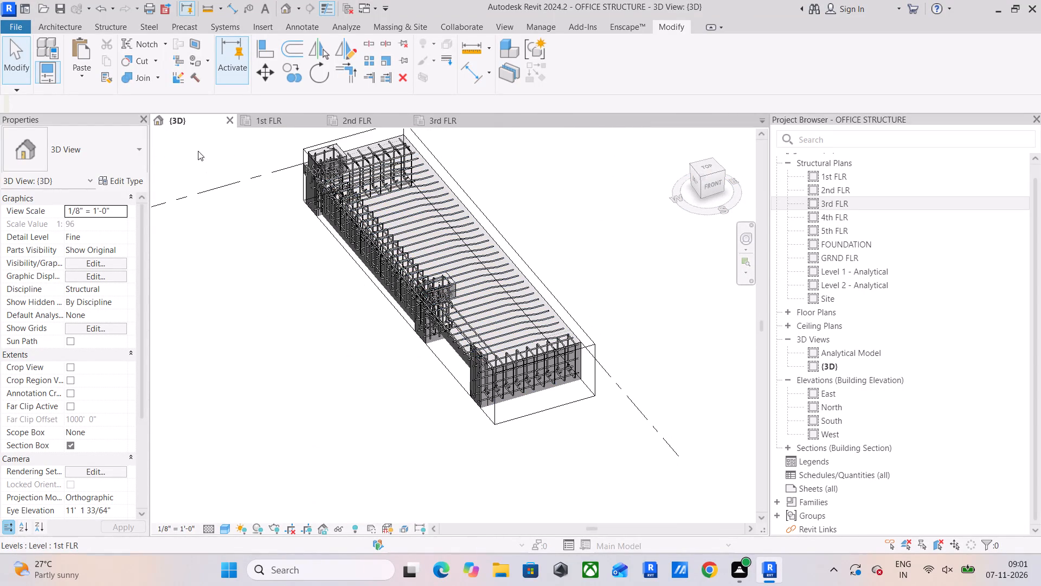
pyautogui.click(69, 447)
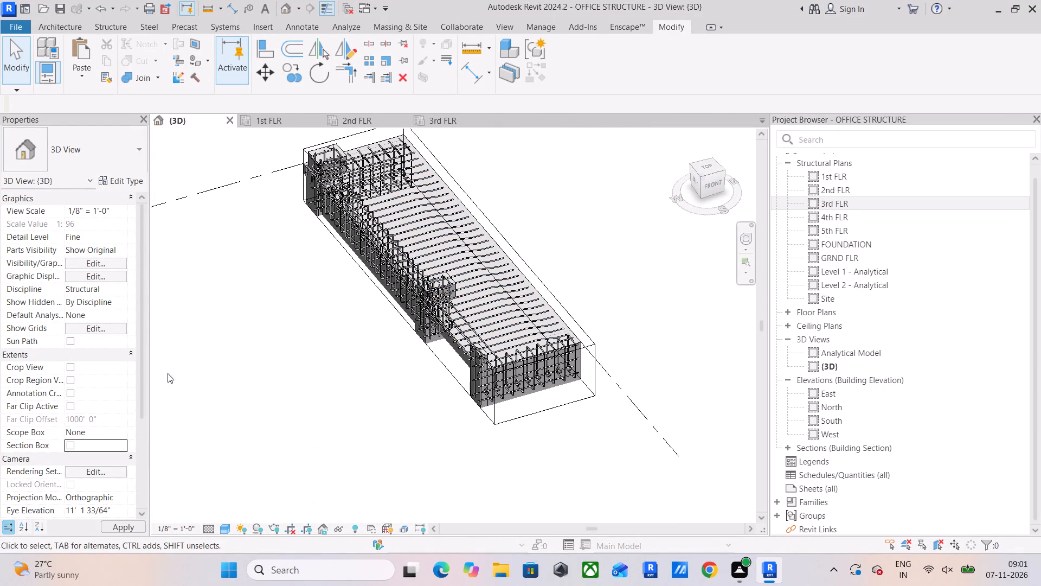
# Select the whole building structure, including its footings, and show the related warnings.
pyautogui.scroll(-11, 343, 338)
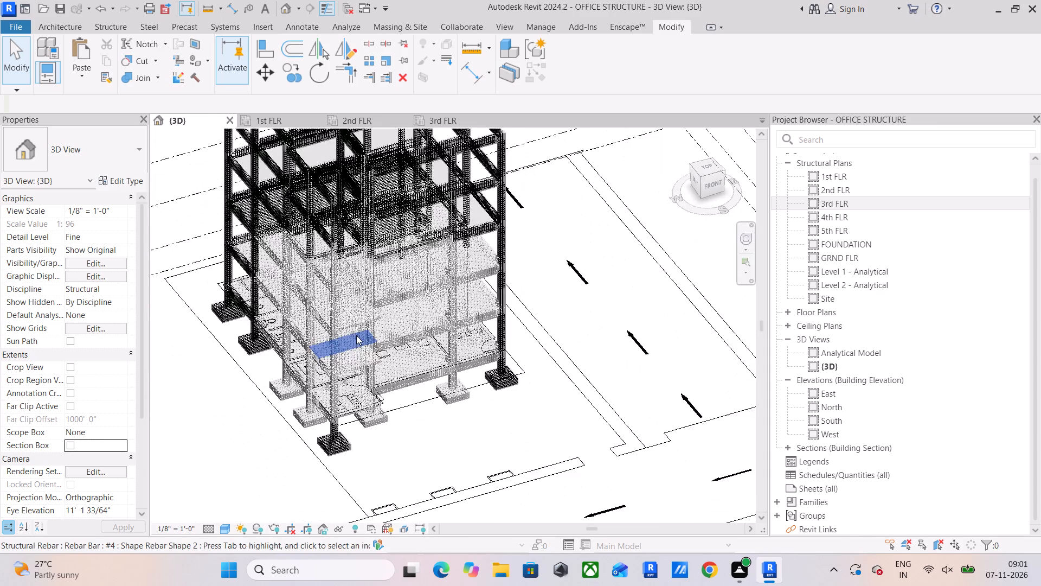
pyautogui.scroll(-4, 356, 335)
pyautogui.moveTo(375, 352); pyautogui.dragTo(407, 417, button='middle')
pyautogui.moveTo(247, 150); pyautogui.dragTo(537, 467)
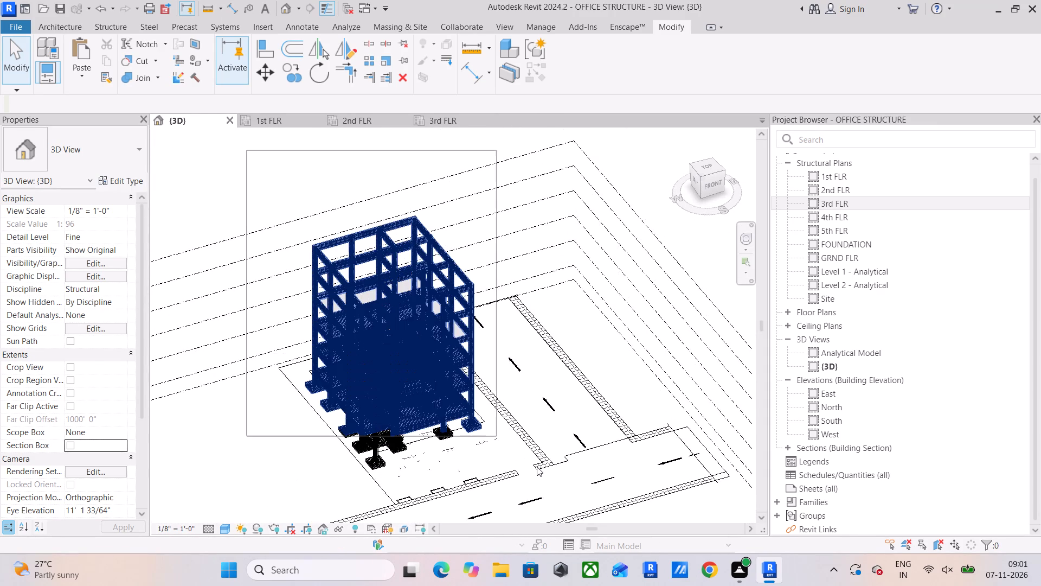
pyautogui.moveTo(537, 467); pyautogui.dragTo(549, 477)
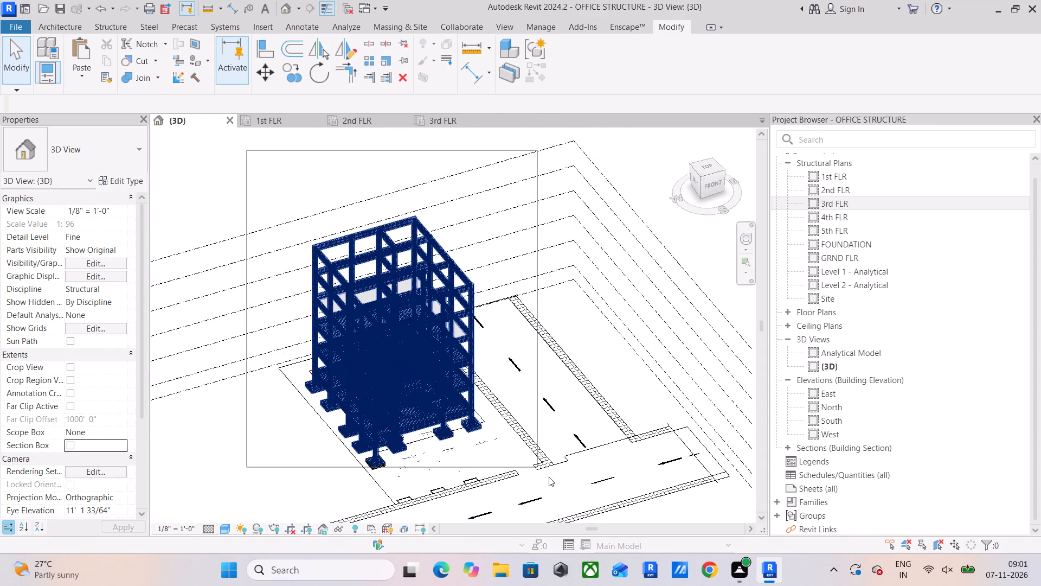
pyautogui.moveTo(549, 477); pyautogui.dragTo(556, 482)
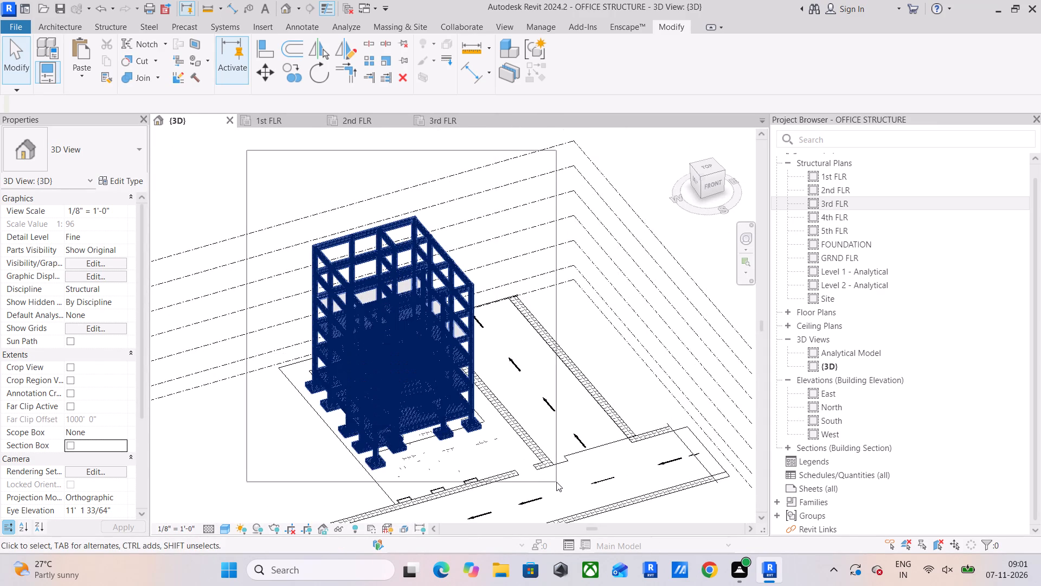
pyautogui.click(581, 61)
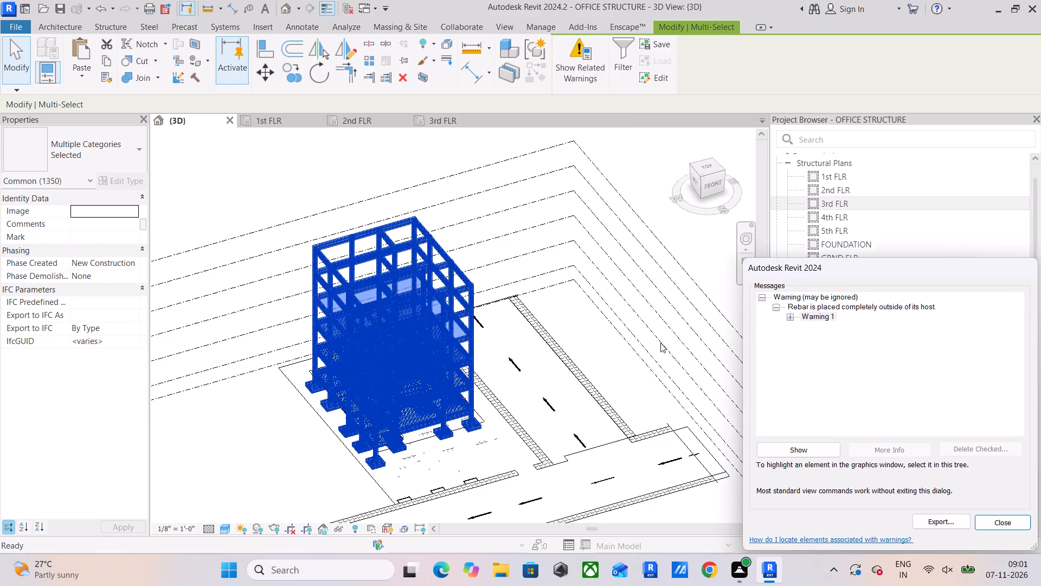
# Expand Warning 1, locate its #4 Shape 00 rebar (id 598193) in the model, and close the warning list.
pyautogui.click(790, 315)
pyautogui.click(815, 325)
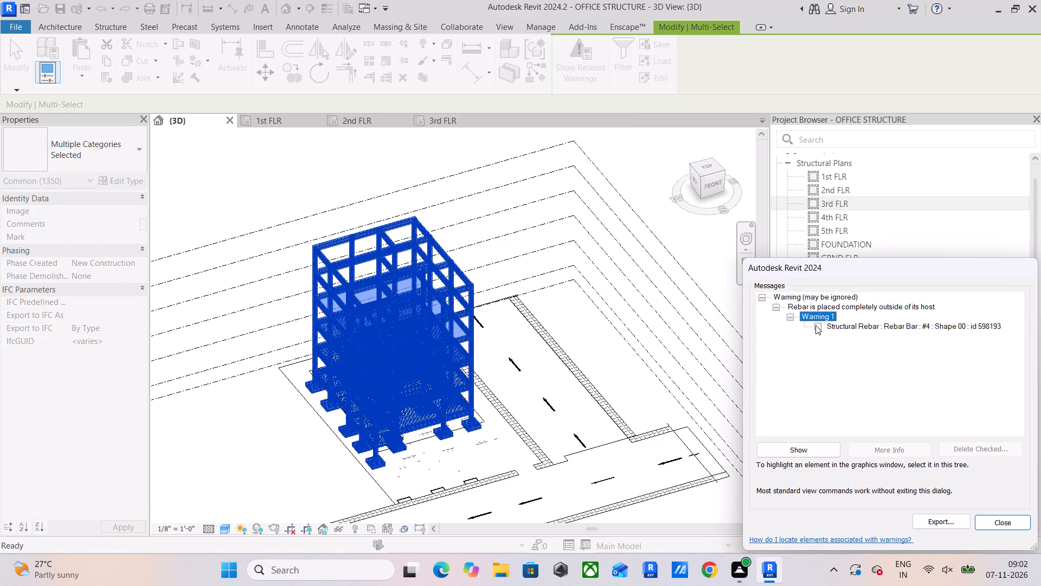
pyautogui.click(805, 446)
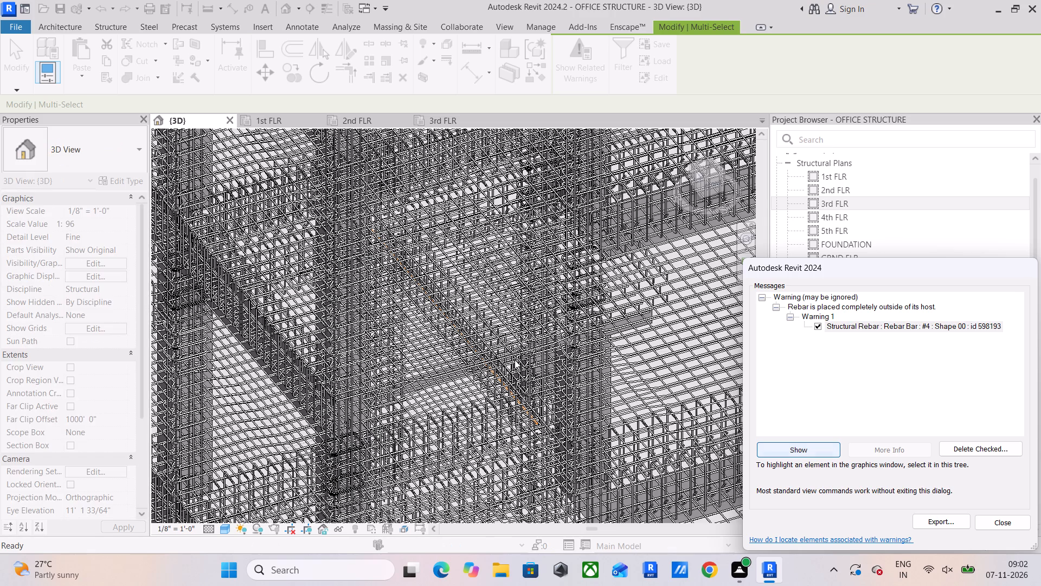
pyautogui.scroll(10, 554, 398)
pyautogui.scroll(5, 490, 417)
pyautogui.moveTo(487, 419); pyautogui.dragTo(490, 285, button='middle')
pyautogui.scroll(5, 597, 423)
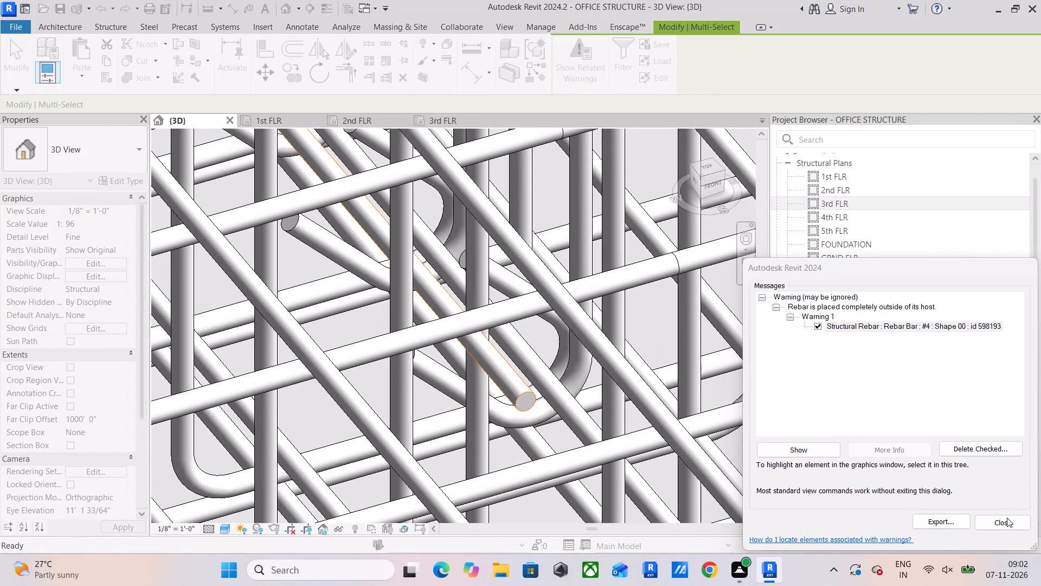
pyautogui.moveTo(1006, 520); pyautogui.dragTo(999, 519)
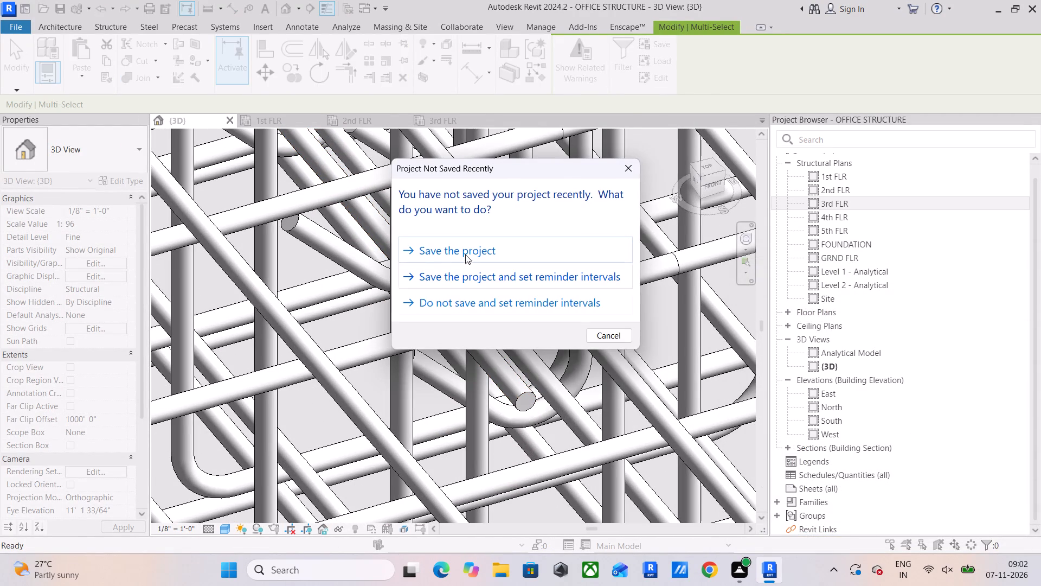
pyautogui.click(624, 163)
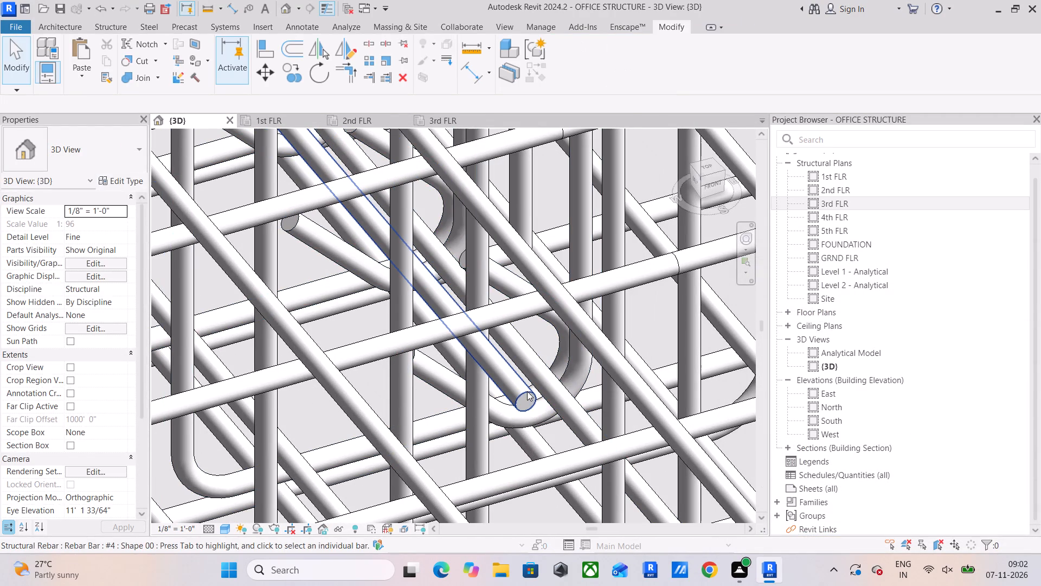
# Delete the #4 Shape 00 bar located from the warning.
pyautogui.click(527, 391)
pyautogui.press('Delete')
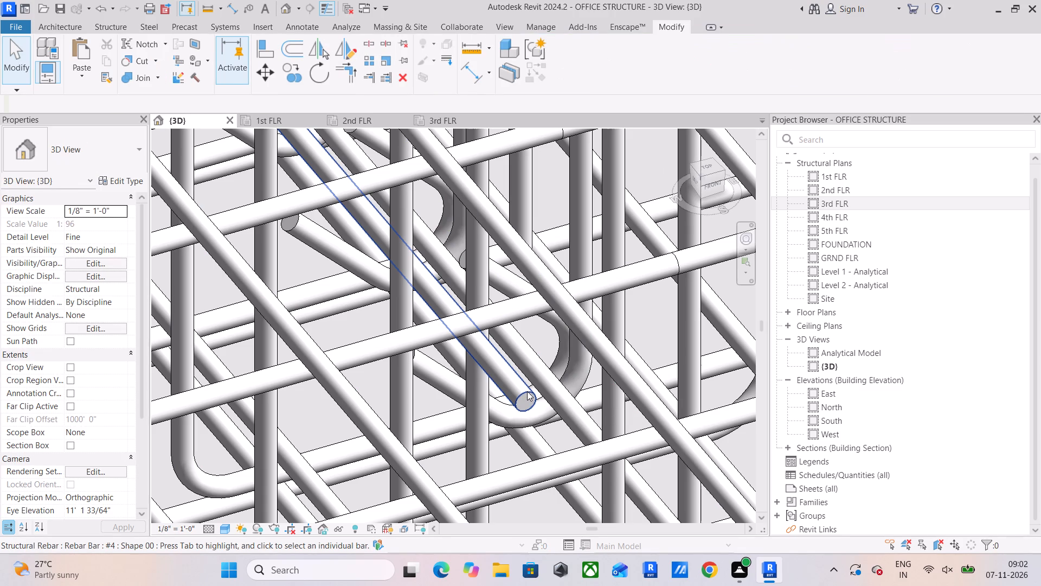
# Isolate the #4 Shape 00 bar at the same location with a selection box.
pyautogui.click(527, 391)
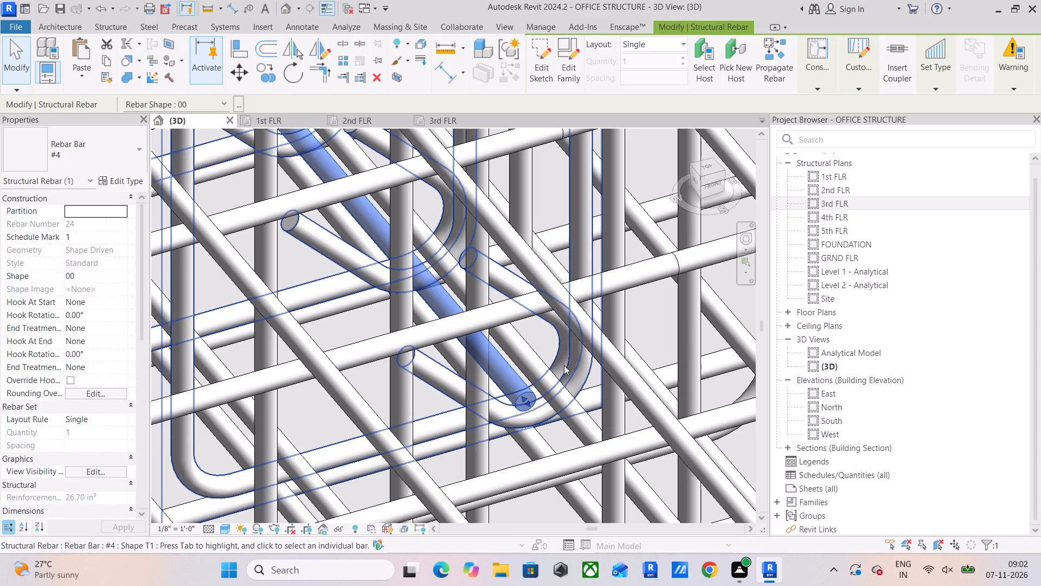
pyautogui.click(394, 72)
# Examine the selected bar's position within the beam reinforcement from the left and front.
pyautogui.click(697, 180)
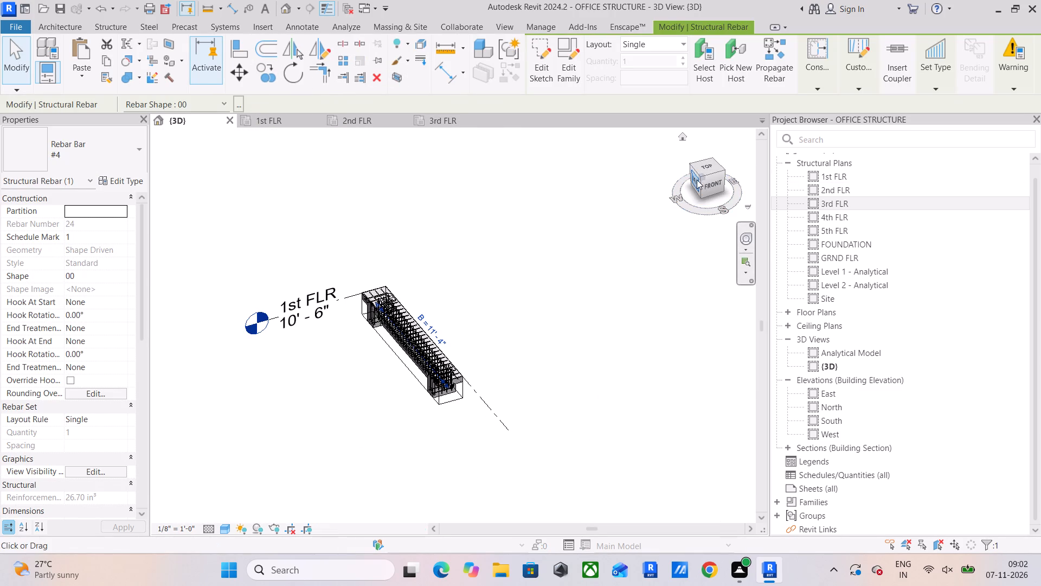
pyautogui.scroll(5, 637, 328)
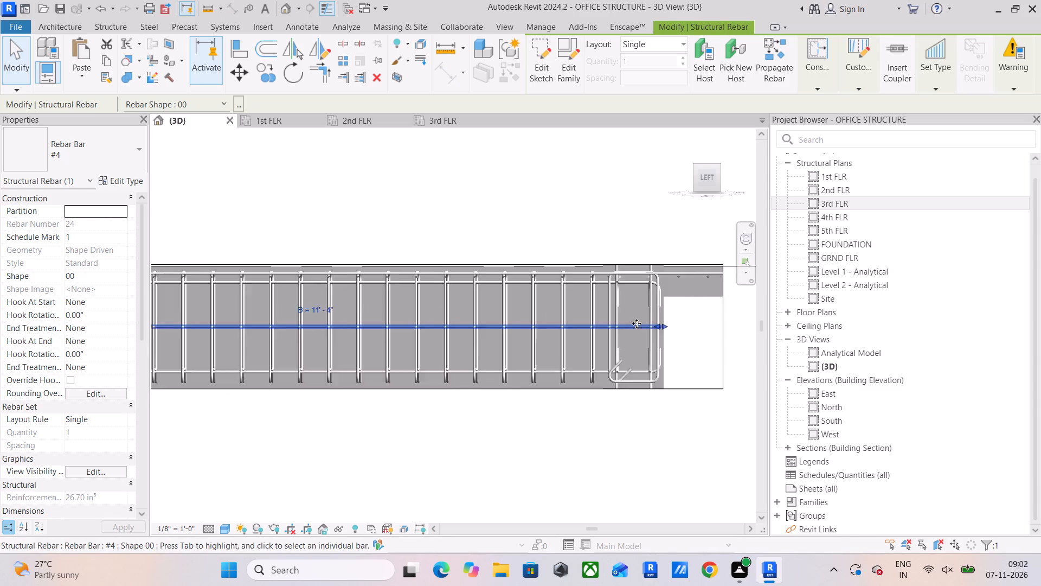
pyautogui.scroll(3, 652, 330)
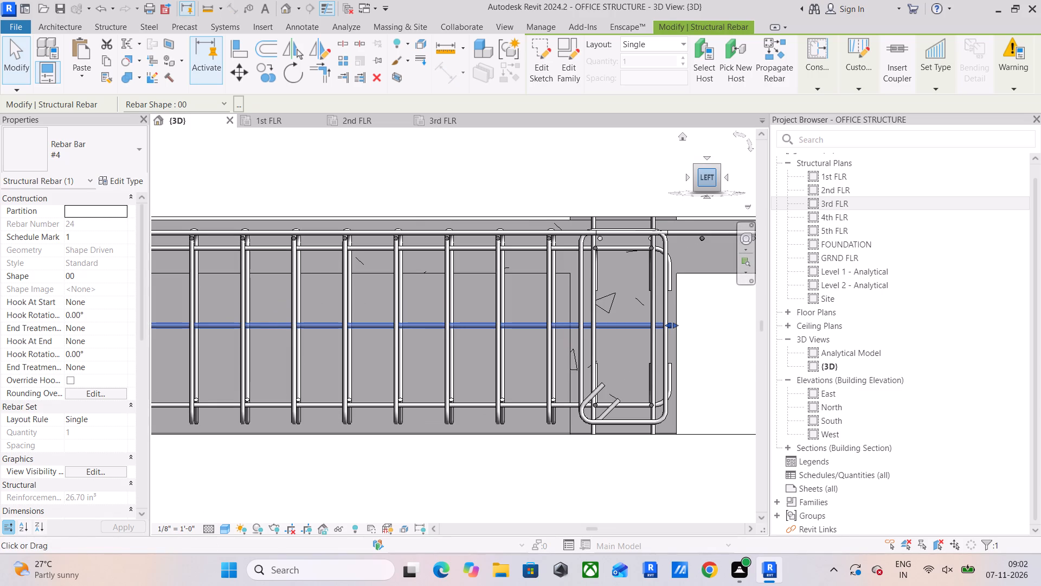
pyautogui.moveTo(708, 175); pyautogui.dragTo(631, 186)
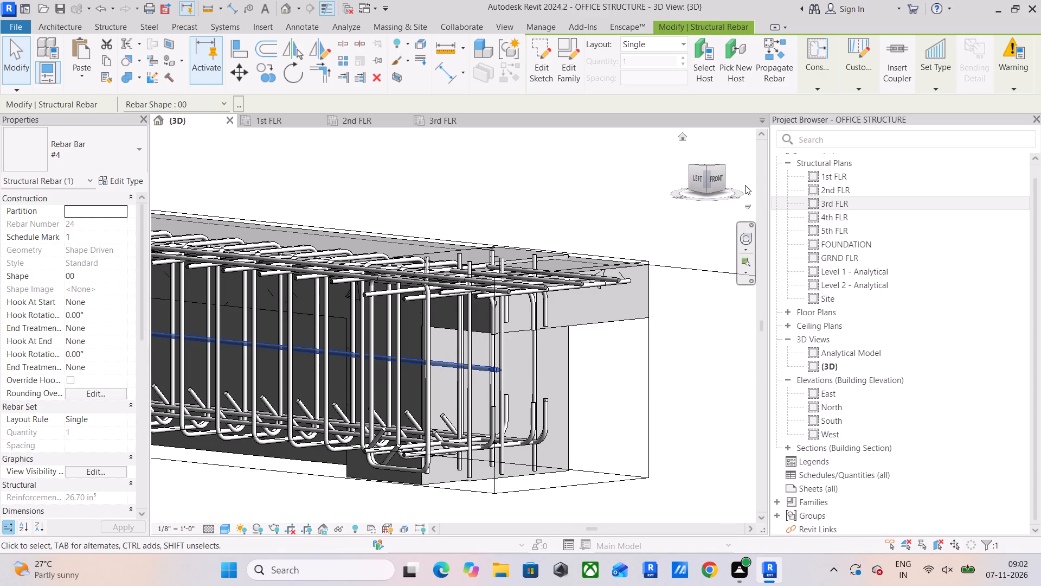
pyautogui.click(719, 179)
pyautogui.scroll(3, 256, 339)
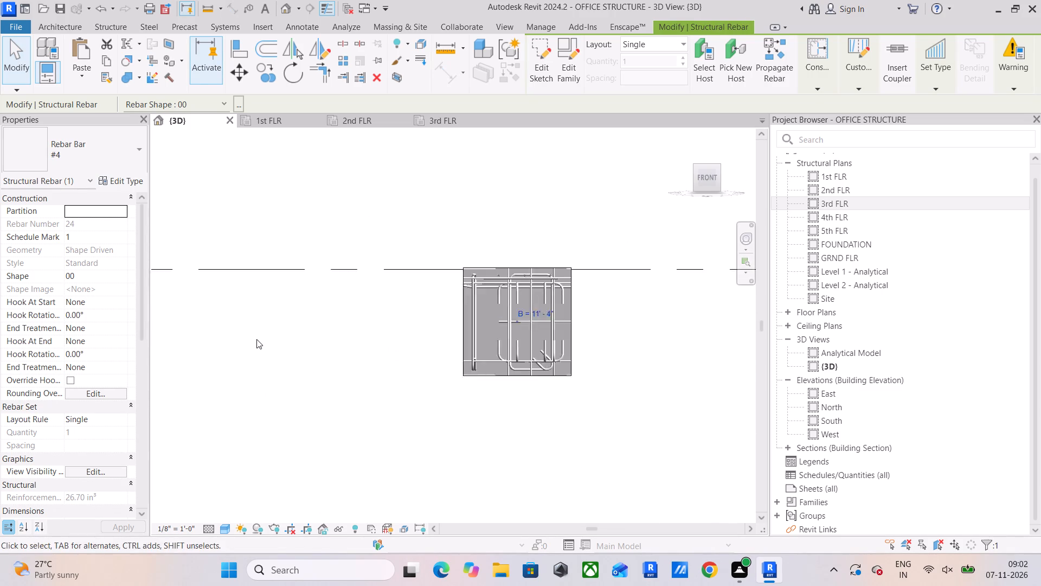
pyautogui.scroll(2, 256, 339)
pyautogui.scroll(4, 493, 336)
pyautogui.moveTo(554, 342); pyautogui.dragTo(377, 360, button='middle')
pyautogui.scroll(4, 489, 323)
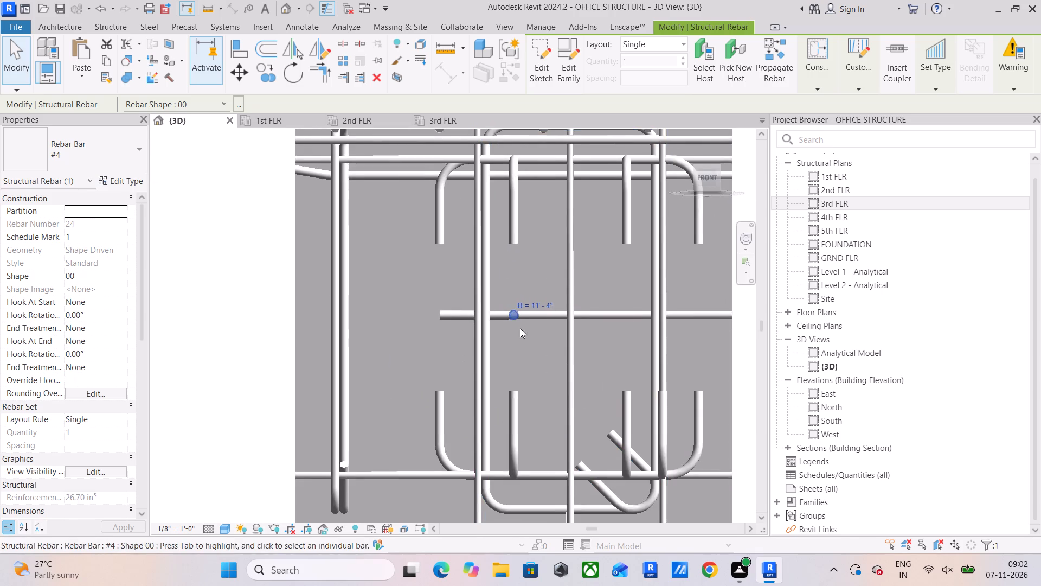
pyautogui.moveTo(520, 328); pyautogui.dragTo(460, 356, button='middle')
pyautogui.moveTo(526, 313); pyautogui.dragTo(516, 330, button='middle')
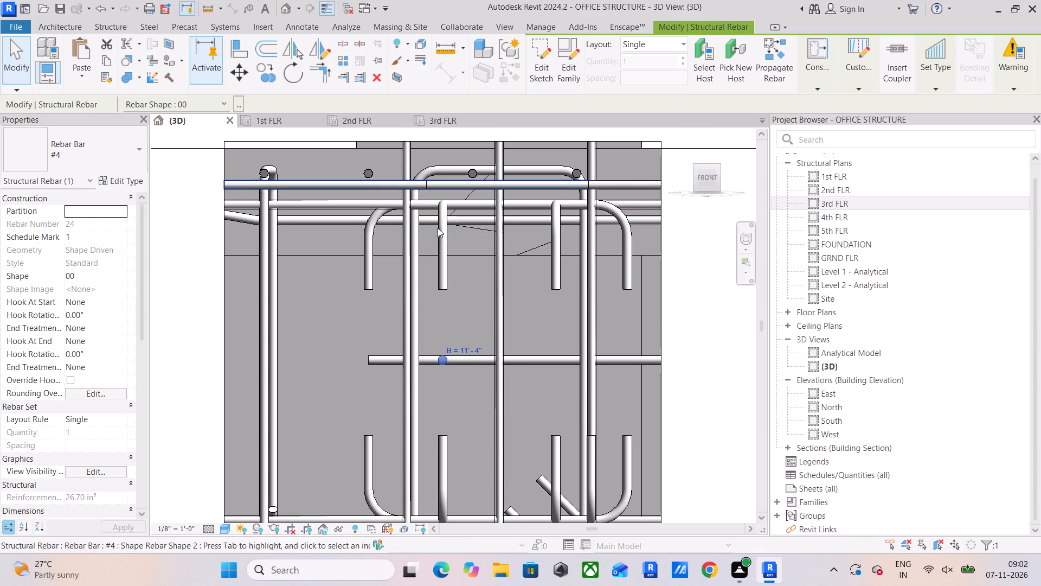
pyautogui.scroll(4, 444, 338)
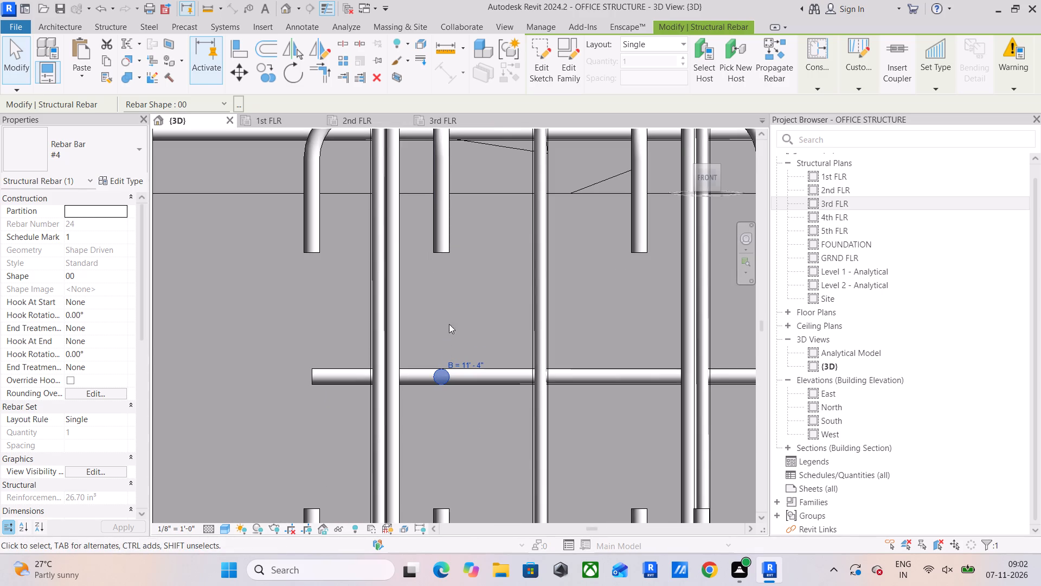
# Mirror a copy of the selected #4 bar about an axis drawn along the beam's centreline in the top view.
pyautogui.click(320, 54)
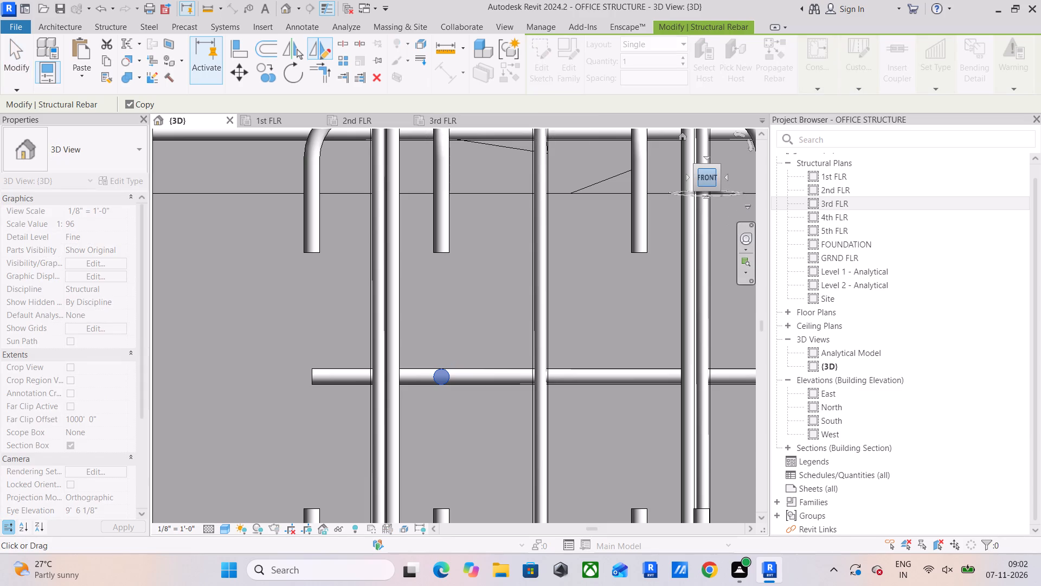
pyautogui.moveTo(706, 180); pyautogui.dragTo(710, 219)
pyautogui.click(706, 171)
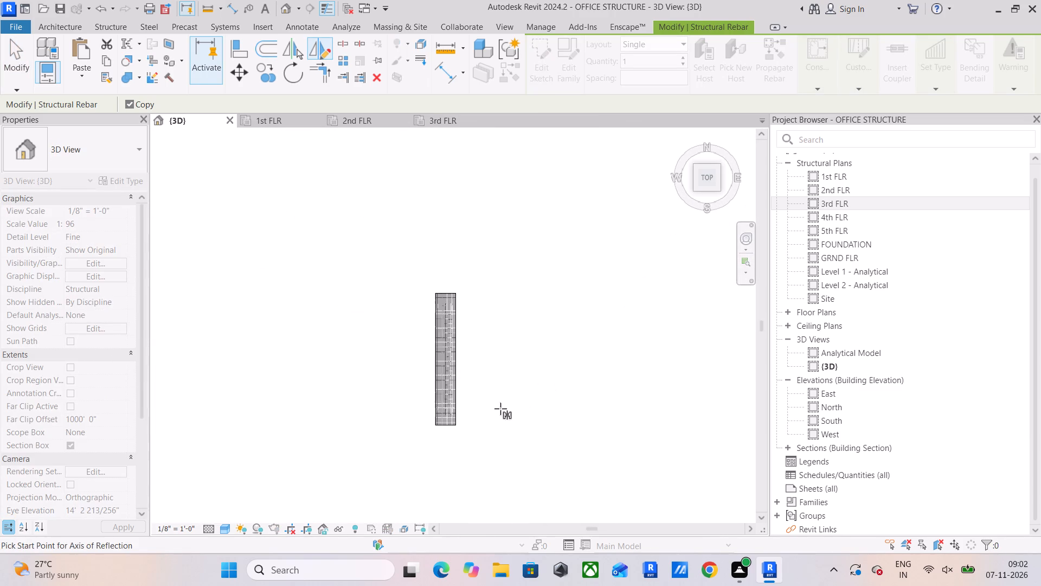
pyautogui.scroll(6, 487, 411)
pyautogui.scroll(5, 442, 388)
pyautogui.moveTo(442, 388); pyautogui.dragTo(445, 252, button='middle')
pyautogui.scroll(5, 473, 295)
pyautogui.moveTo(491, 355); pyautogui.dragTo(481, 281, button='middle')
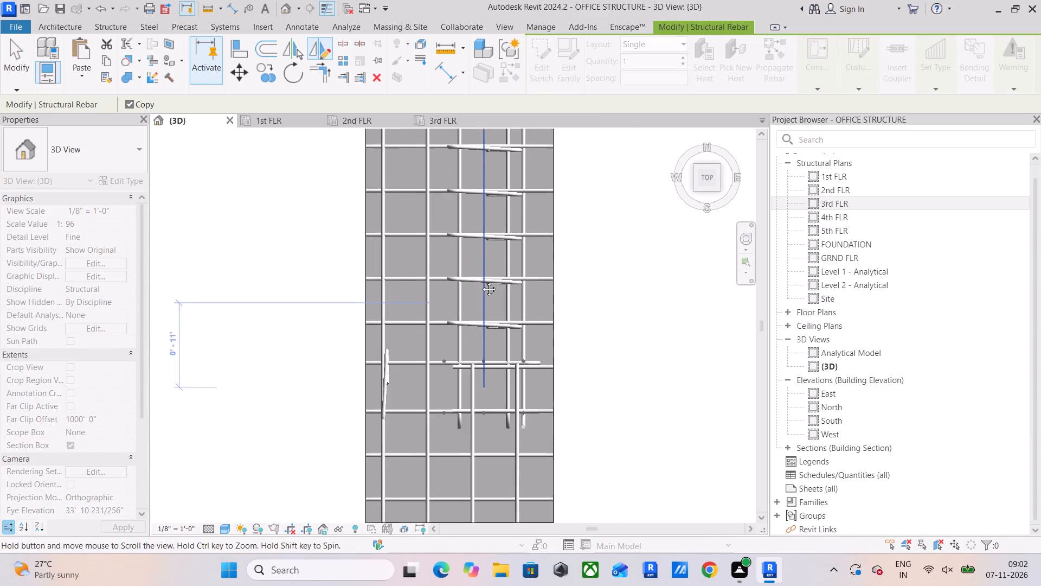
pyautogui.moveTo(481, 281); pyautogui.dragTo(480, 271, button='middle')
pyautogui.moveTo(476, 274); pyautogui.dragTo(477, 269)
pyautogui.click(478, 261)
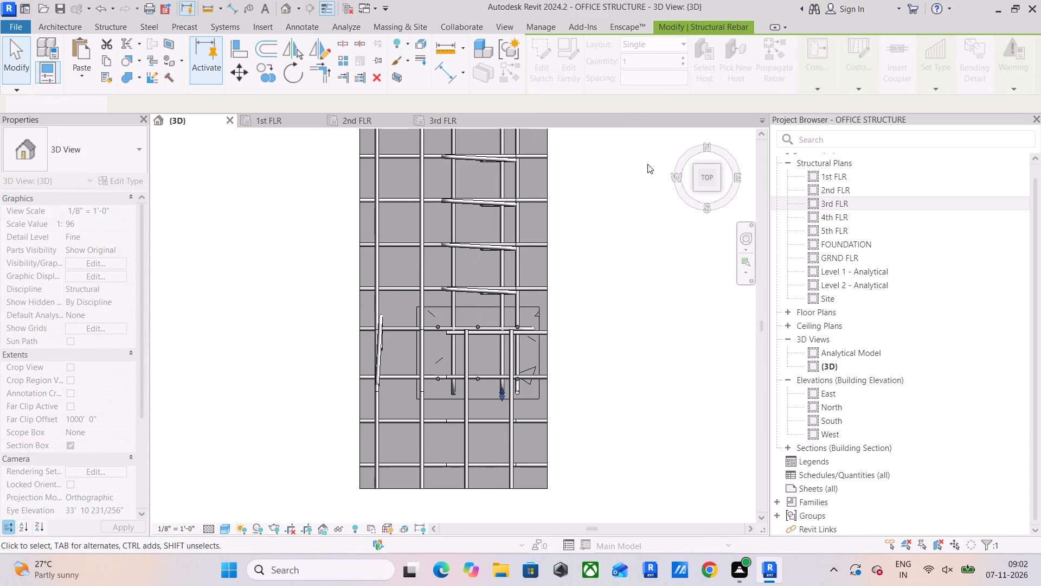
# Delete the original mid-height #4 bar on the beam's left side in the front view, keeping the mirrored copy.
pyautogui.moveTo(706, 177); pyautogui.dragTo(703, 135)
pyautogui.click(706, 190)
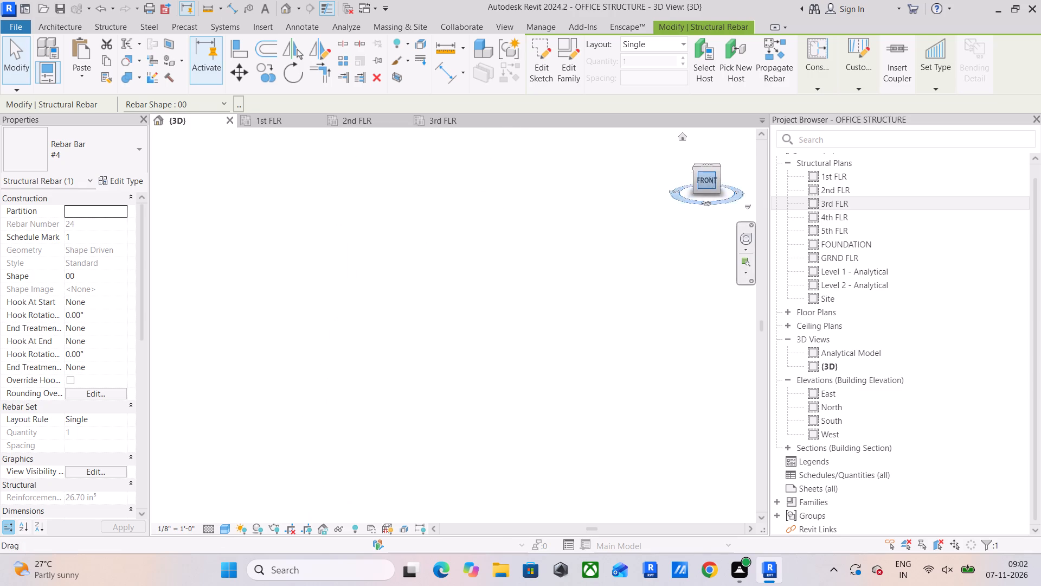
pyautogui.scroll(6, 421, 358)
pyautogui.scroll(4, 526, 286)
pyautogui.moveTo(520, 288); pyautogui.dragTo(488, 369, button='middle')
pyautogui.scroll(5, 417, 370)
pyautogui.moveTo(336, 296); pyautogui.dragTo(335, 311)
pyautogui.click(318, 352)
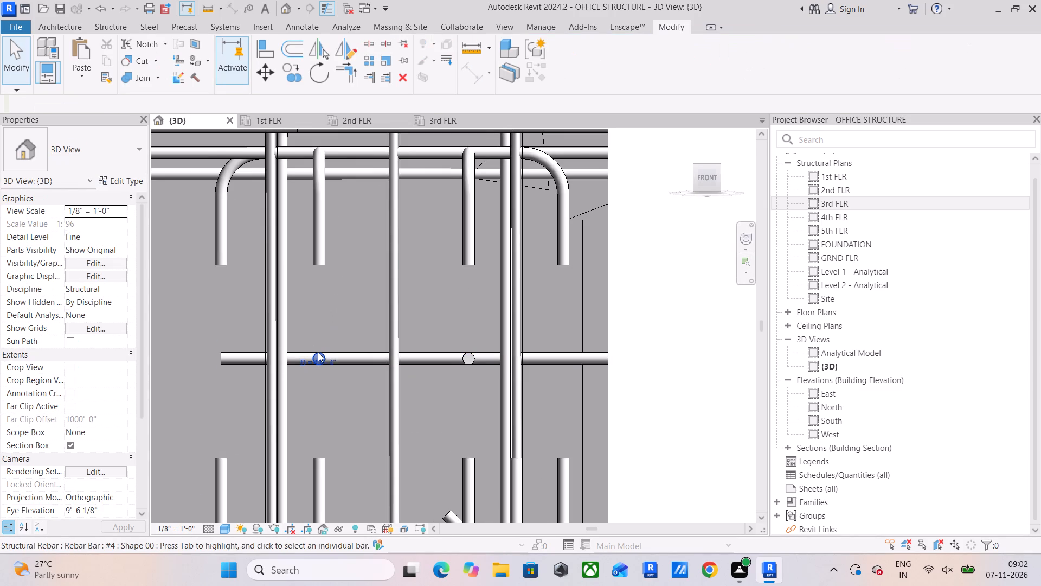
pyautogui.press('Delete')
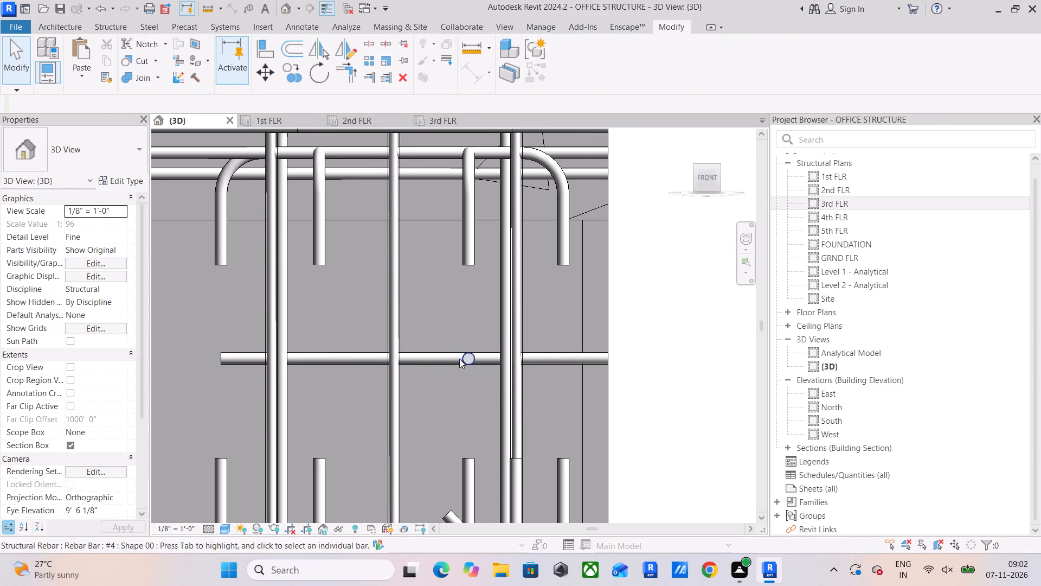
# Mirror a copy of the remaining mid-height #4 bar back across an axis drawn along the 12 x 24 beam's centreline.
pyautogui.click(466, 356)
pyautogui.moveTo(704, 181); pyautogui.dragTo(708, 230)
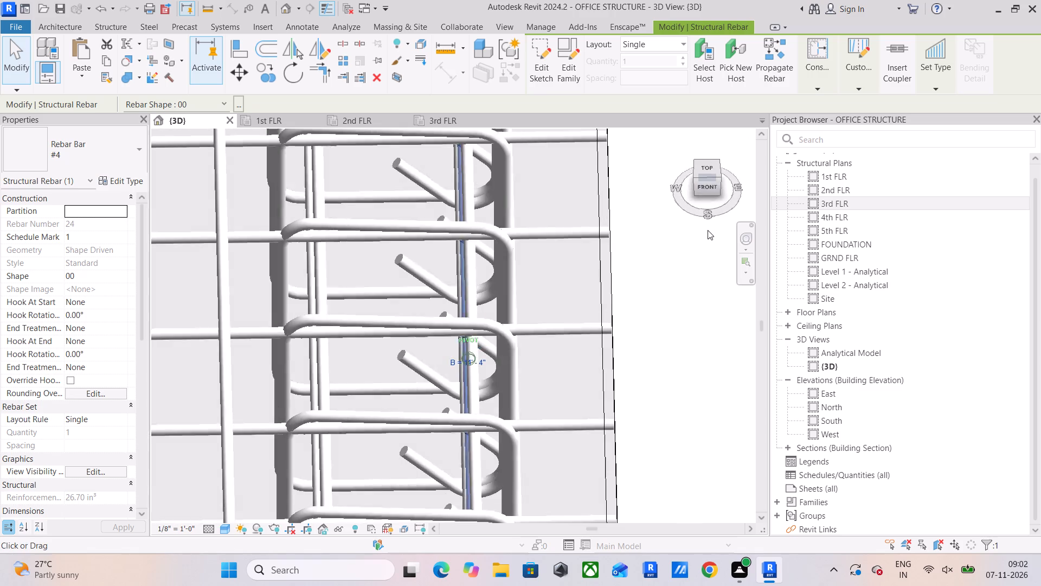
pyautogui.moveTo(708, 230); pyautogui.dragTo(706, 230)
pyautogui.click(708, 168)
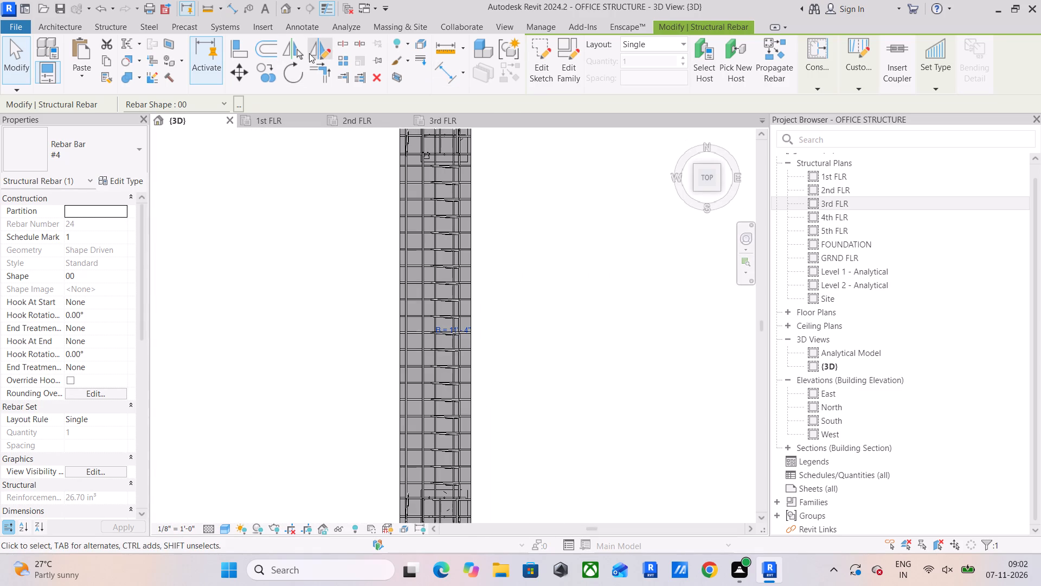
pyautogui.click(314, 53)
pyautogui.scroll(4, 455, 408)
pyautogui.click(438, 413)
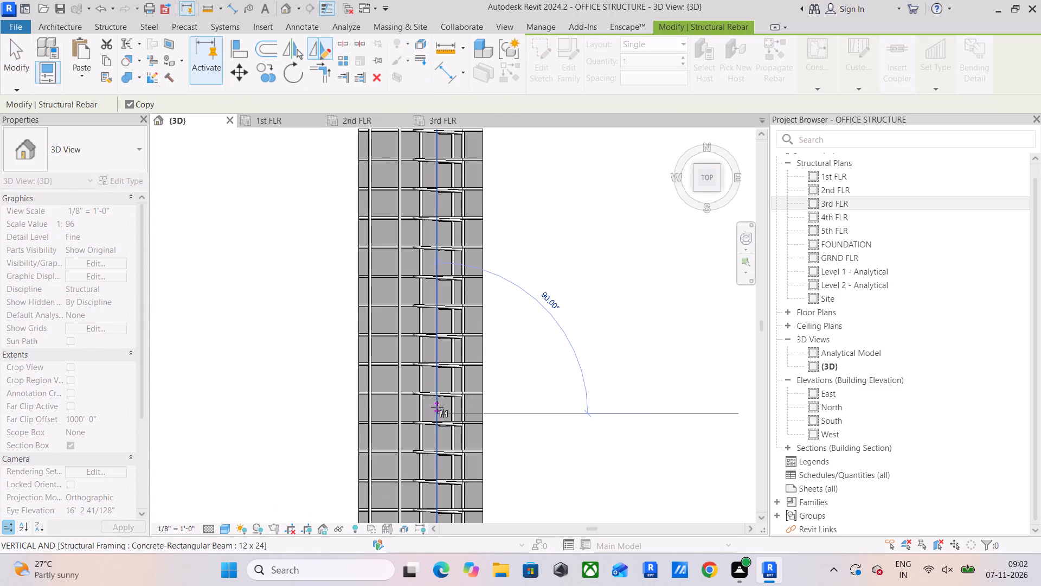
pyautogui.click(437, 406)
# Examine the pair of mid-height bars in the beam section from the front and clear the selection.
pyautogui.moveTo(714, 181); pyautogui.dragTo(710, 148)
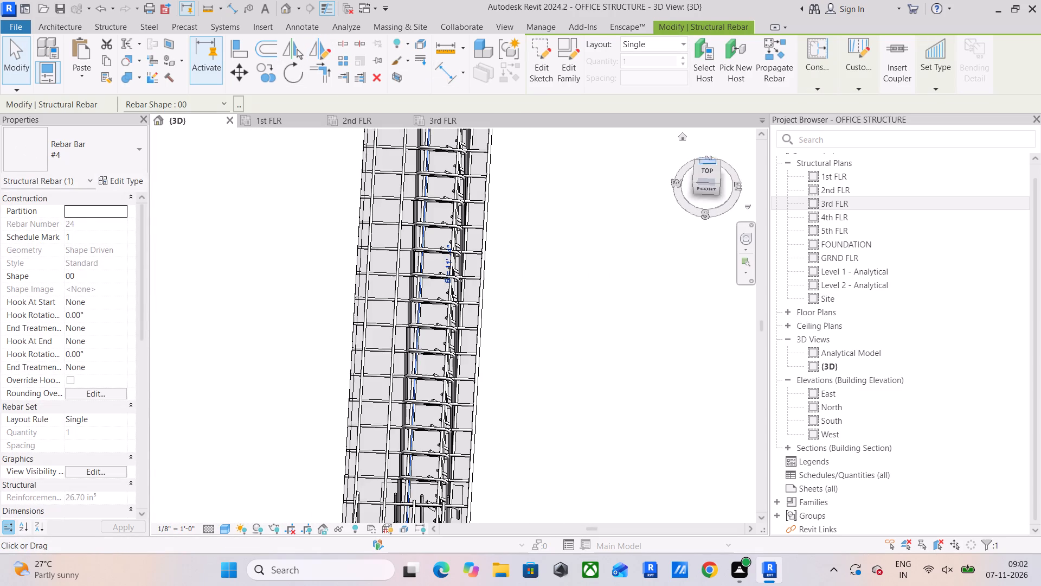
pyautogui.click(706, 186)
pyautogui.scroll(5, 427, 282)
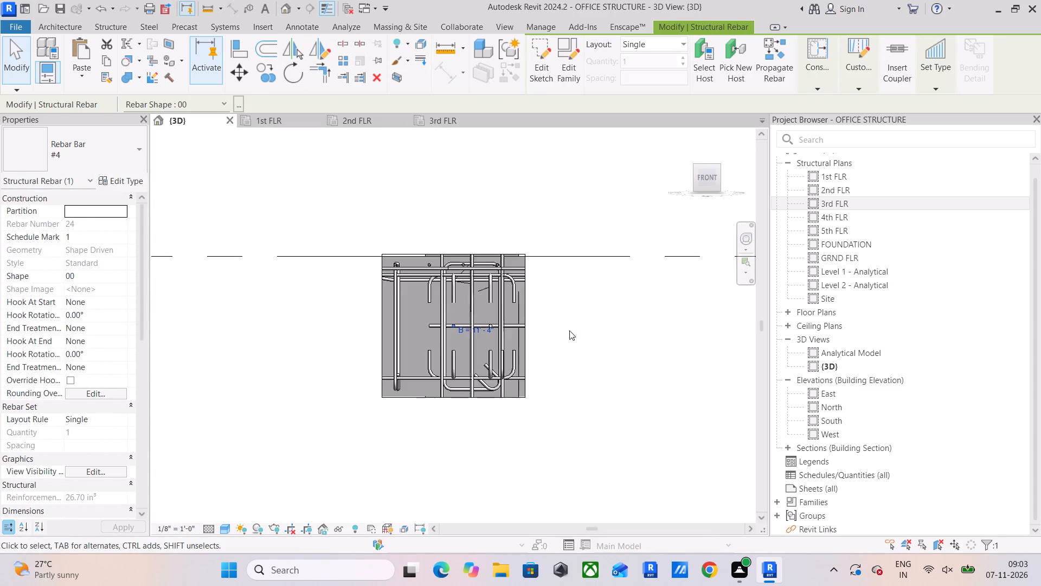
pyautogui.scroll(5, 537, 330)
pyautogui.click(625, 312)
pyautogui.scroll(4, 374, 324)
pyautogui.scroll(-3, 374, 323)
pyautogui.moveTo(375, 329); pyautogui.dragTo(411, 398, button='middle')
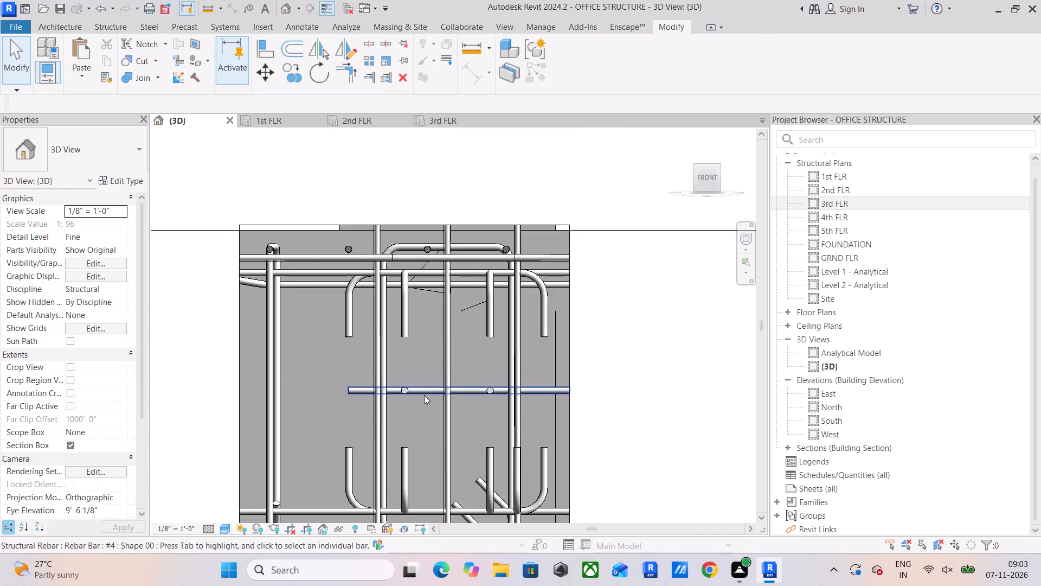
pyautogui.scroll(-3, 442, 377)
pyautogui.moveTo(447, 374); pyautogui.dragTo(461, 409, button='middle')
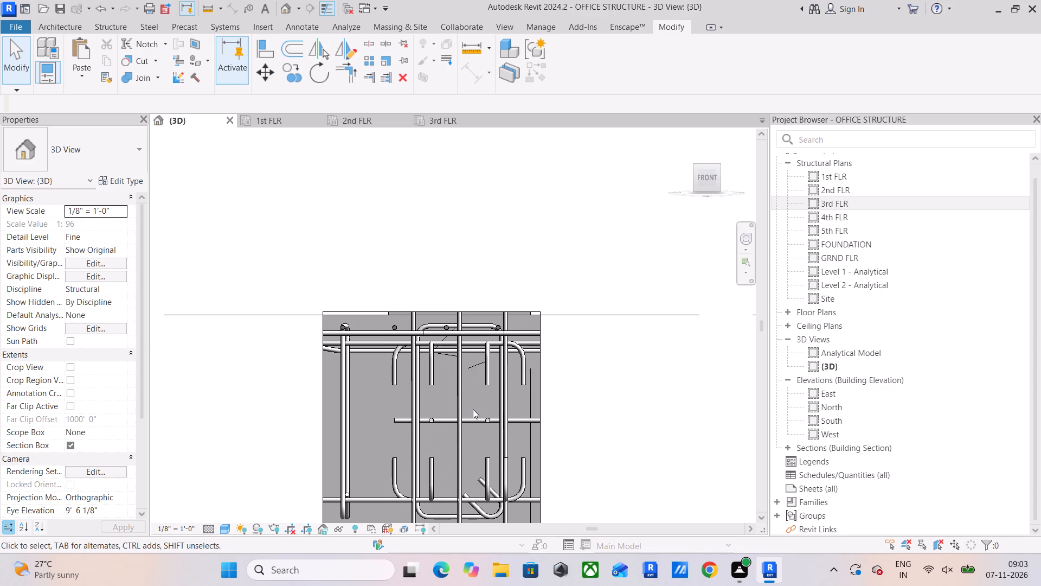
pyautogui.press('Escape')
pyautogui.press('Escape')
pyautogui.press('Escape')
pyautogui.press('Escape')
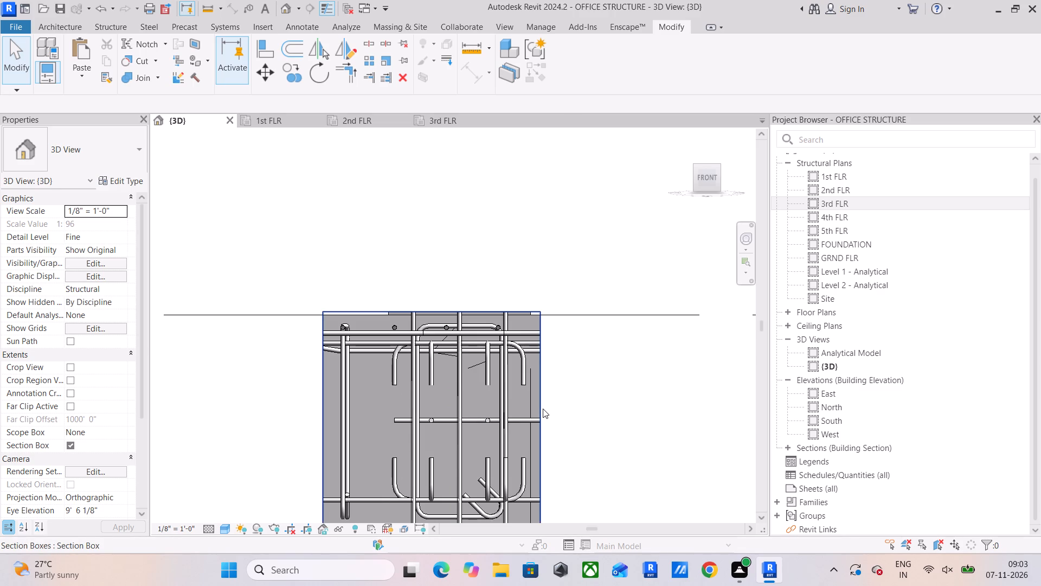
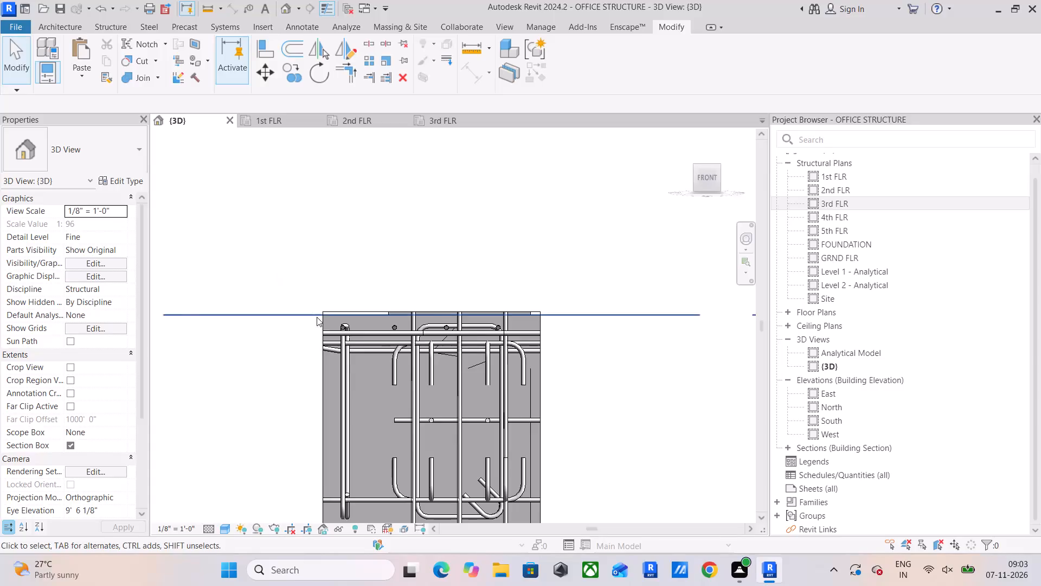
# Turn off the section box in the 3D view to show the whole office structure instead of the isolated beam.
pyautogui.scroll(-3, 321, 319)
pyautogui.scroll(-3, 367, 326)
pyautogui.keyDown('shift'); pyautogui.moveTo(400, 326); pyautogui.dragTo(299, 378, button='middle'); pyautogui.keyUp('shift')
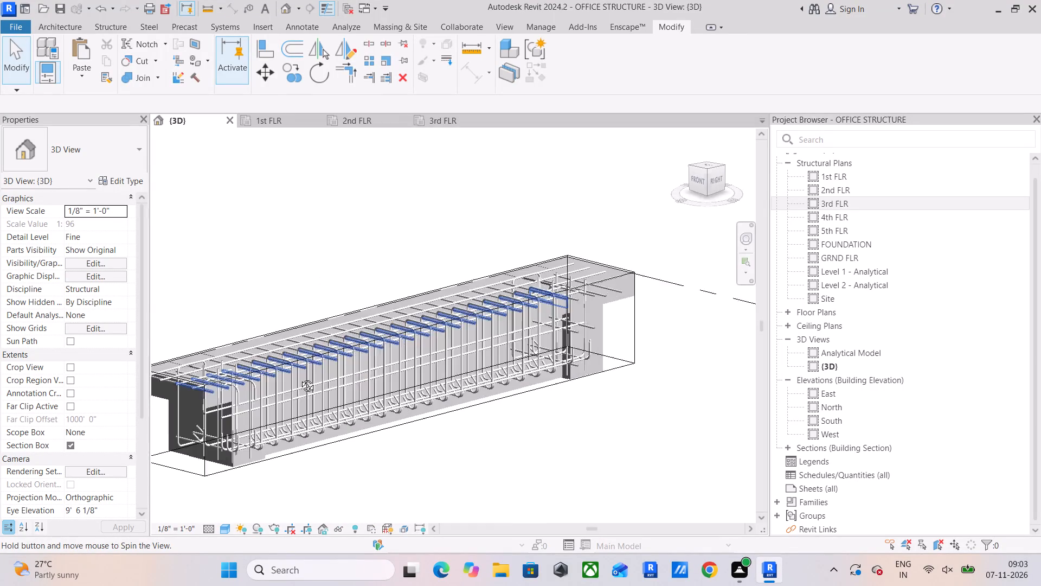
pyautogui.keyDown('shift'); pyautogui.moveTo(299, 378); pyautogui.dragTo(277, 394, button='middle'); pyautogui.keyUp('shift')
pyautogui.click(266, 244)
pyautogui.scroll(-3, 296, 317)
pyautogui.keyDown('shift'); pyautogui.moveTo(317, 333); pyautogui.dragTo(384, 356, button='middle'); pyautogui.keyUp('shift')
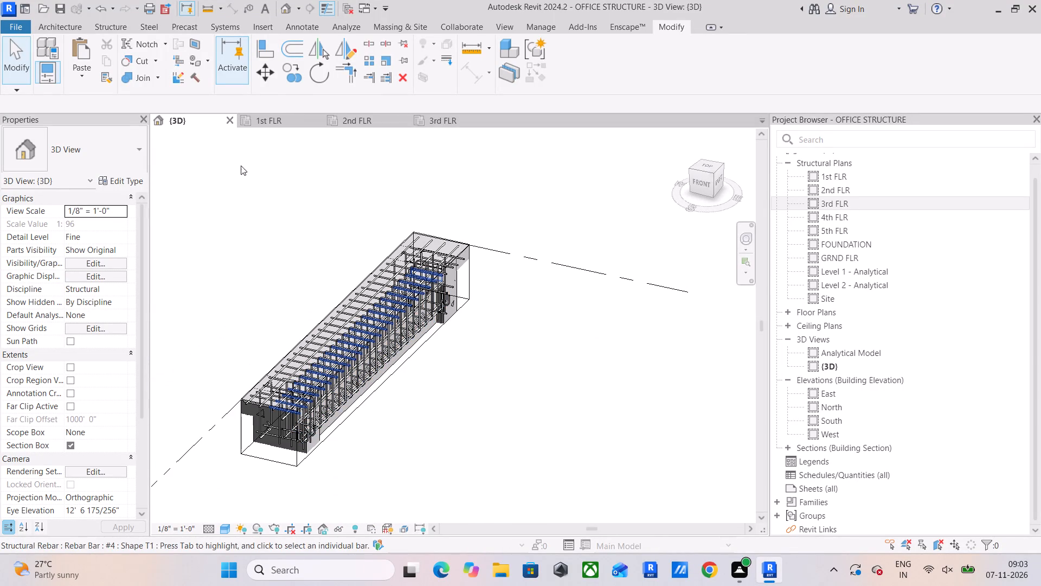
pyautogui.click(68, 441)
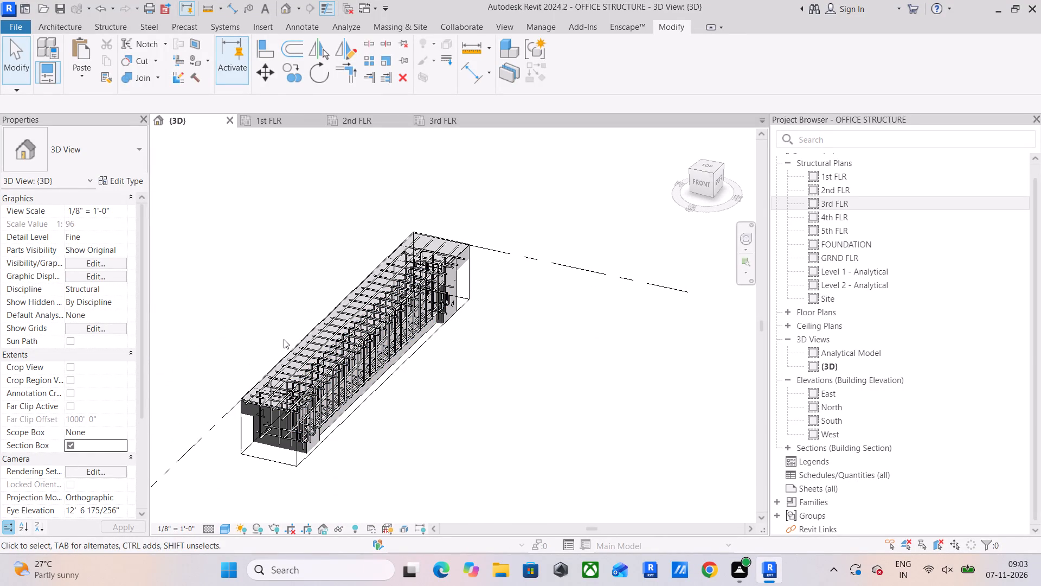
pyautogui.click(69, 448)
pyautogui.scroll(-18, 340, 366)
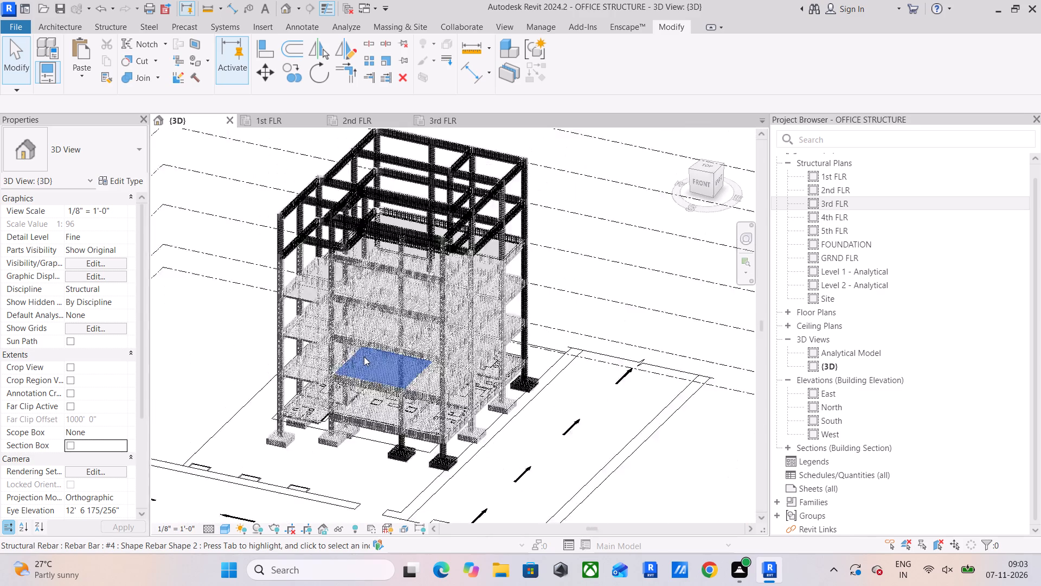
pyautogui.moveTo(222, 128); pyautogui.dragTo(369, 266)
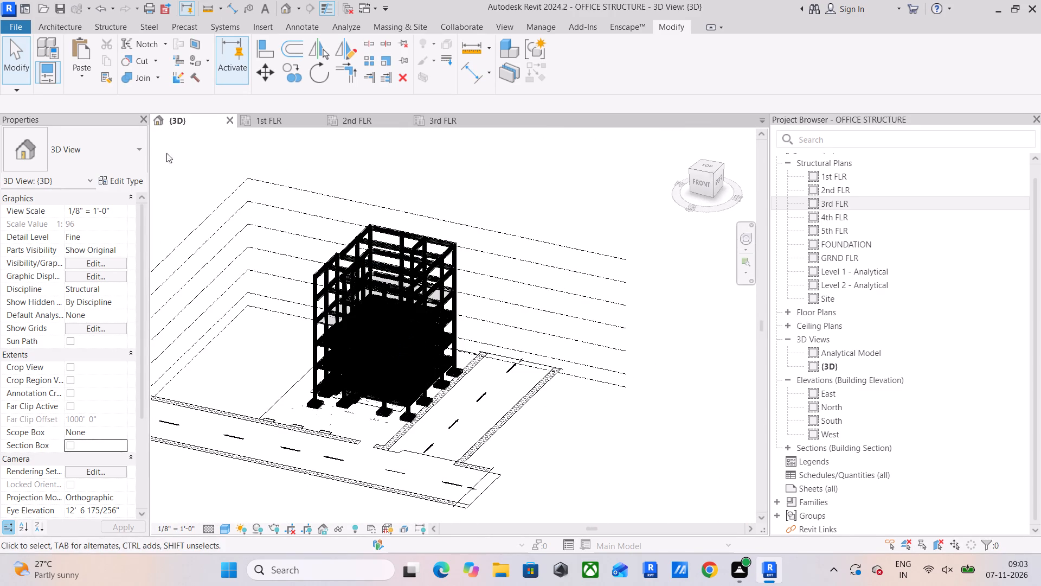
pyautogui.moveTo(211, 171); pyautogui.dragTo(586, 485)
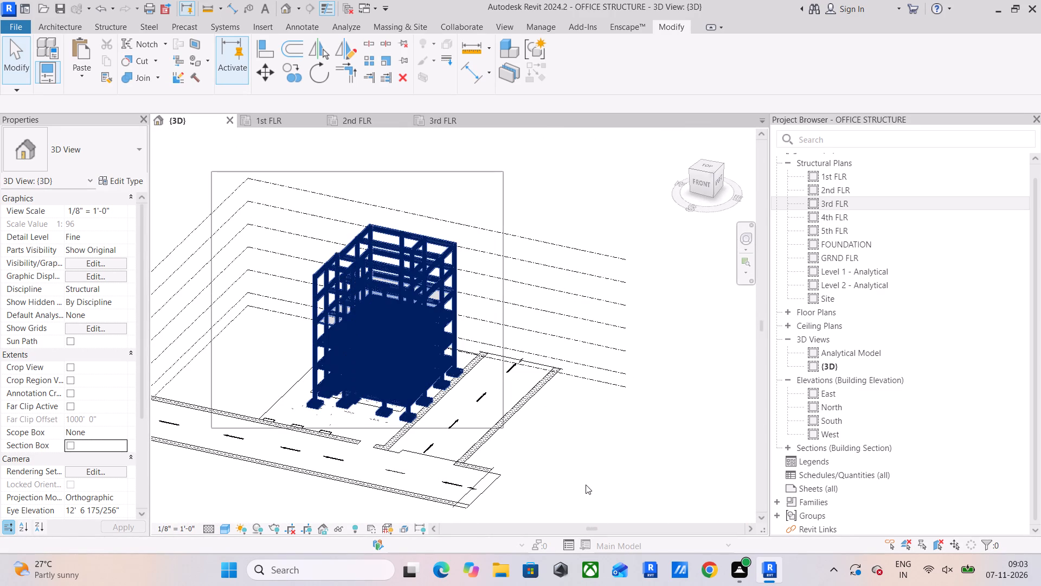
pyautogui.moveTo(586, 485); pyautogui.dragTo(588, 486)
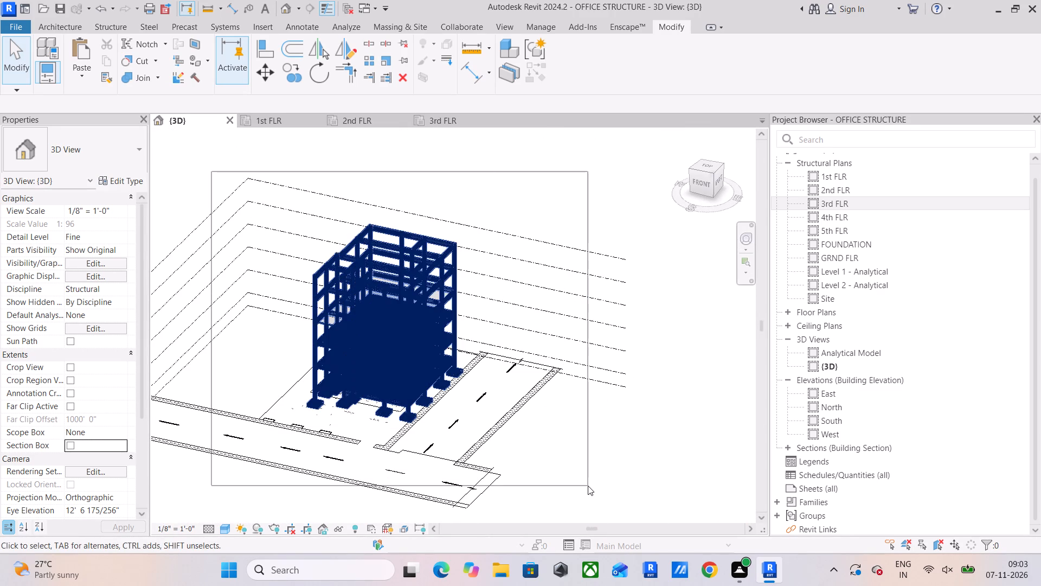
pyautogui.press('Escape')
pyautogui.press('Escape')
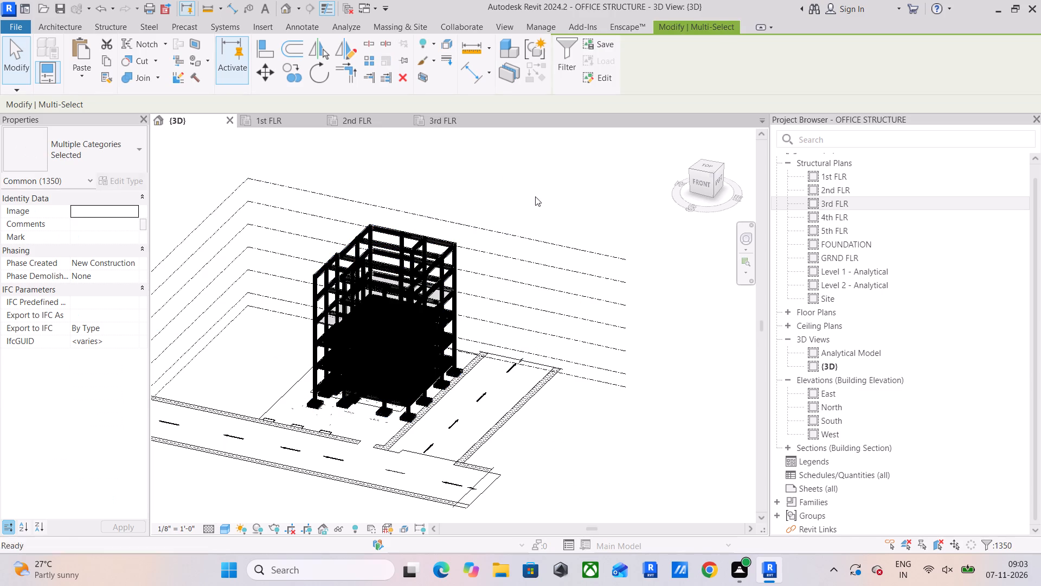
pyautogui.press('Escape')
# Look at the 2nd FLR plan briefly and examine the beam and slab layout across the 3rd FLR structural plan.
pyautogui.click(378, 127)
pyautogui.scroll(-10, 479, 284)
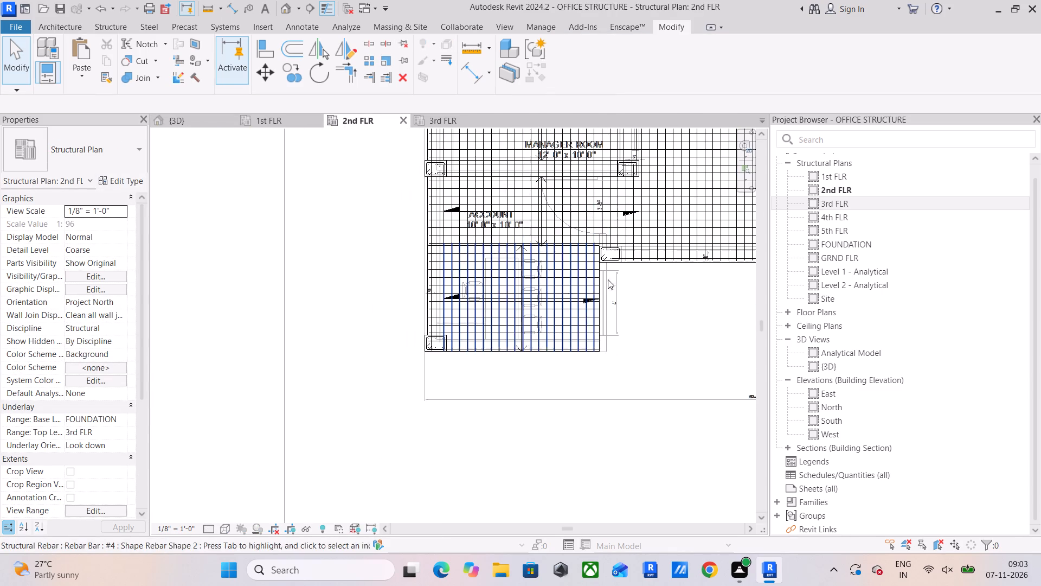
pyautogui.click(433, 120)
pyautogui.scroll(-4, 516, 273)
pyautogui.moveTo(517, 275); pyautogui.dragTo(424, 344, button='middle')
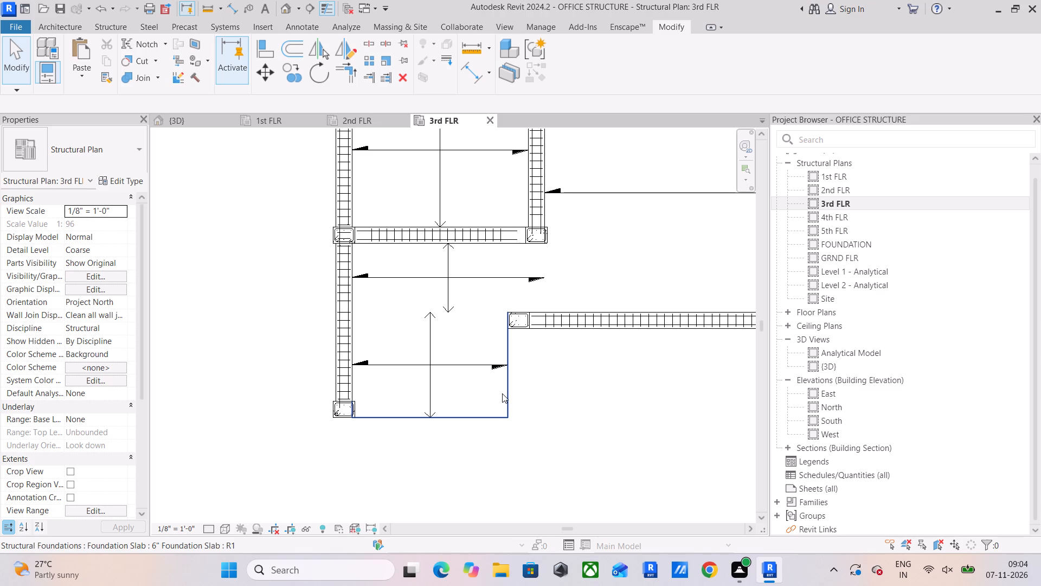
pyautogui.scroll(-2, 488, 307)
pyautogui.moveTo(478, 324); pyautogui.dragTo(426, 431, button='middle')
pyautogui.scroll(-4, 426, 431)
pyautogui.moveTo(518, 341); pyautogui.dragTo(470, 404, button='middle')
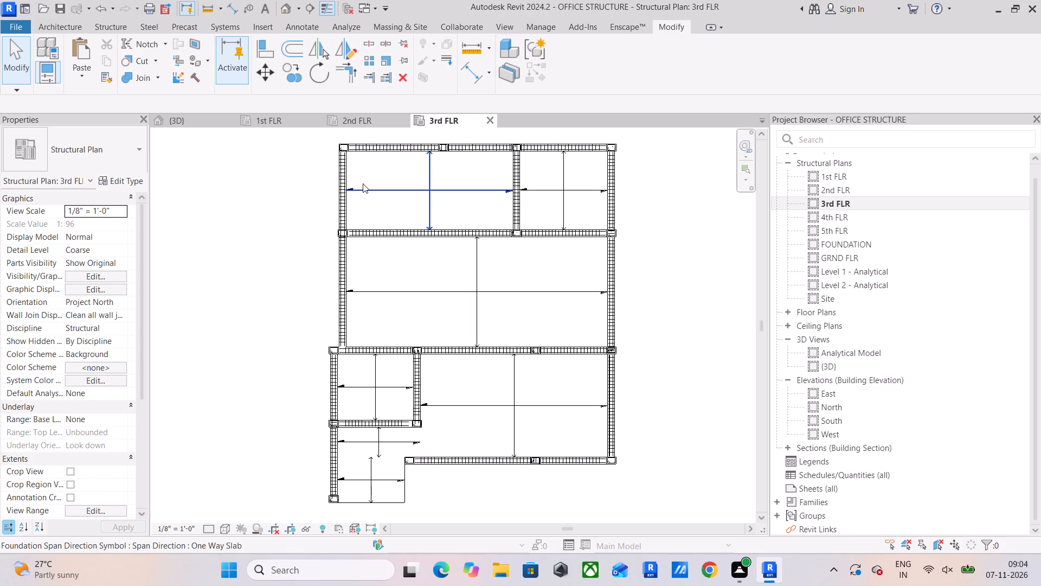
pyautogui.scroll(2, 376, 271)
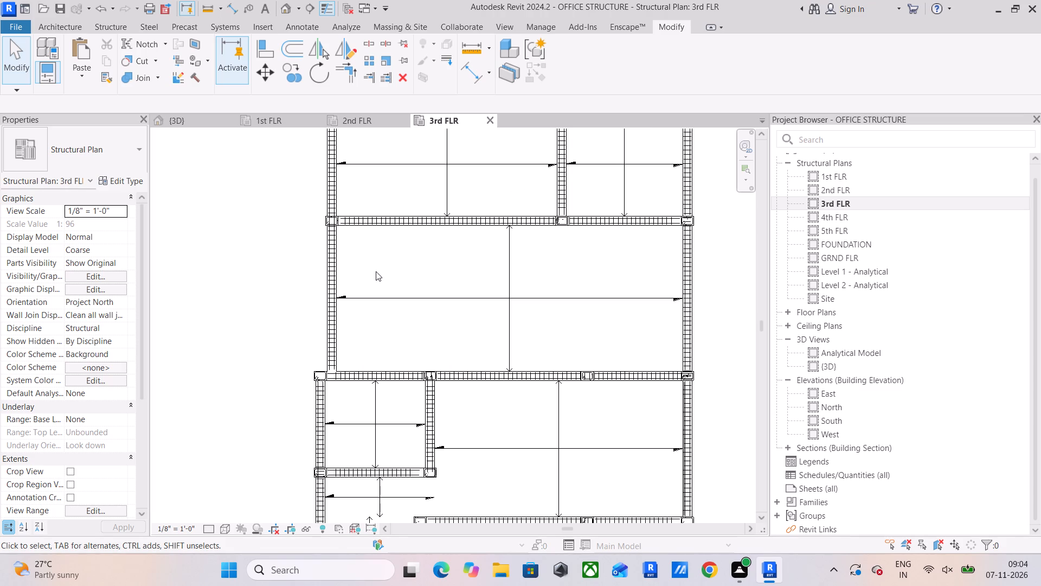
pyautogui.scroll(-2, 420, 304)
pyautogui.moveTo(420, 304); pyautogui.dragTo(419, 315, button='middle')
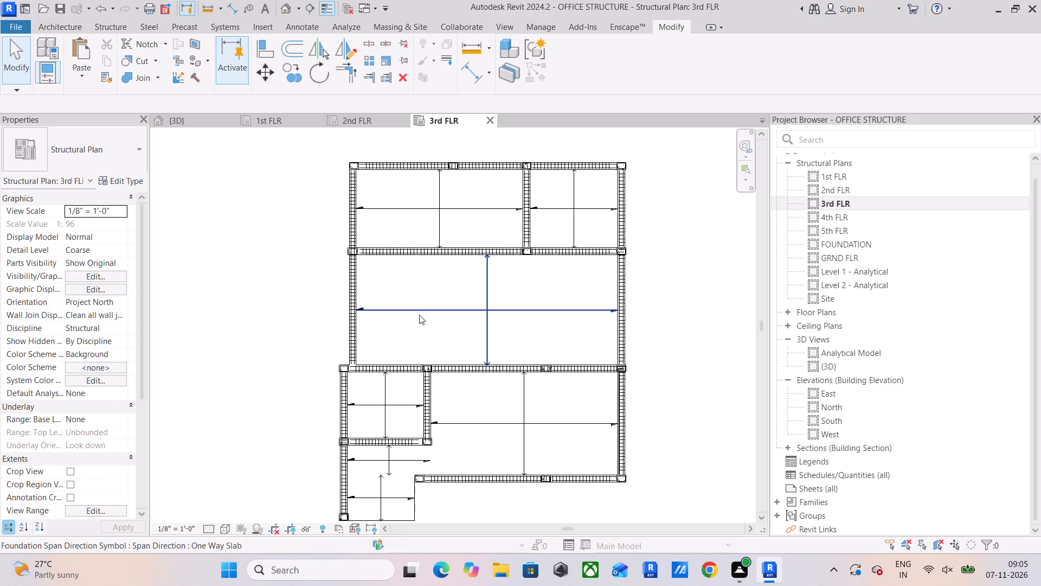
pyautogui.scroll(-1, 466, 311)
pyautogui.moveTo(466, 311); pyautogui.dragTo(490, 280, button='middle')
pyautogui.scroll(3, 484, 312)
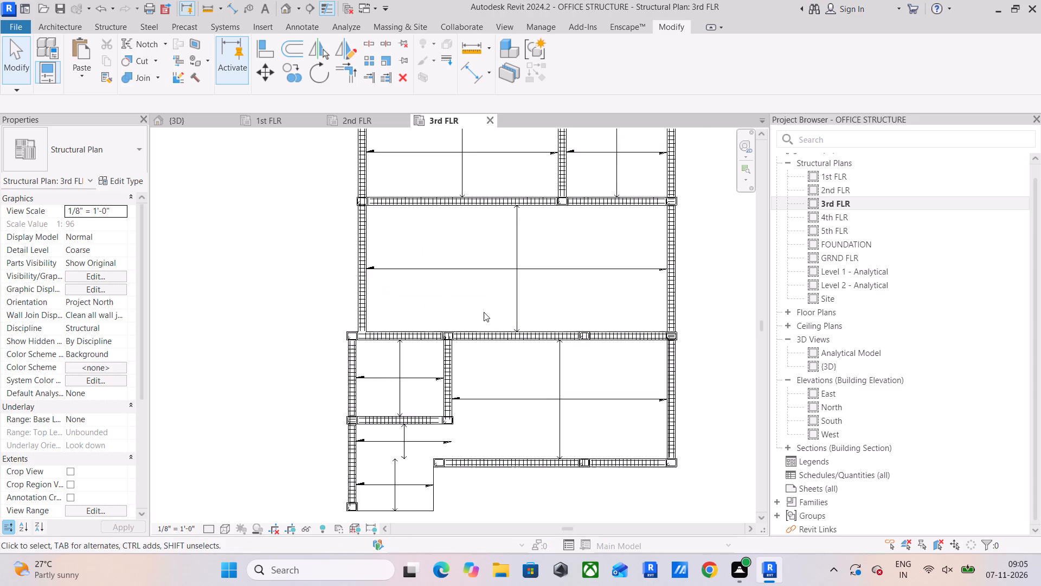
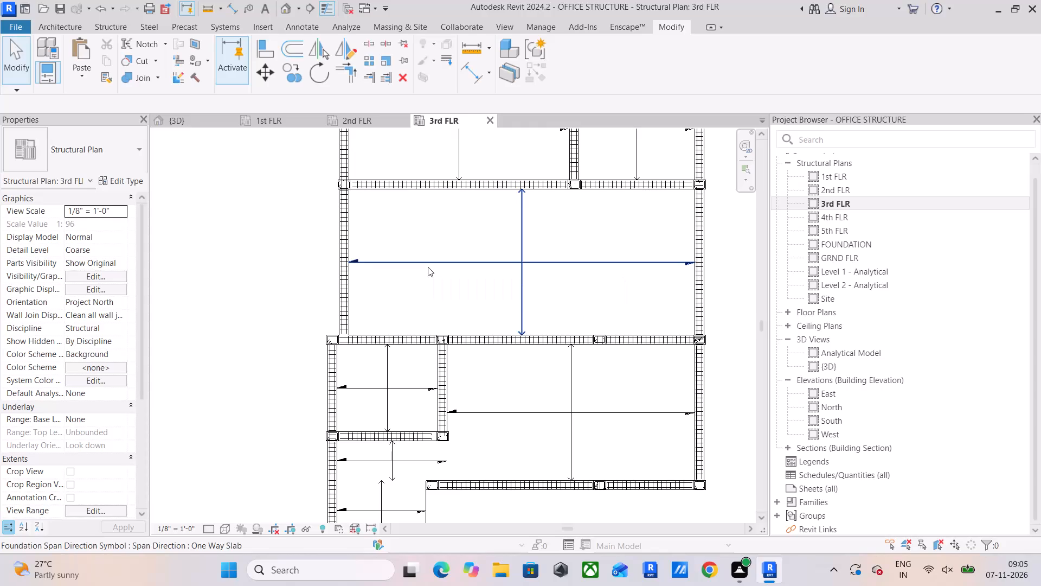
# Open the 2nd FLR plan at the slab reinforcement in the bay just south of the ACCOUNT room.
pyautogui.scroll(6, 420, 239)
pyautogui.scroll(-7, 425, 247)
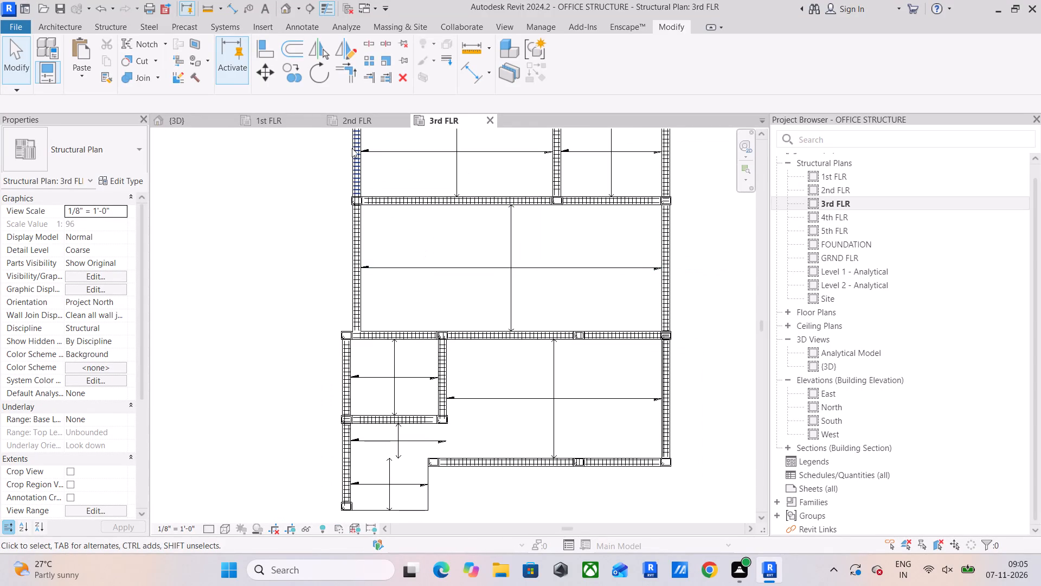
pyautogui.click(349, 116)
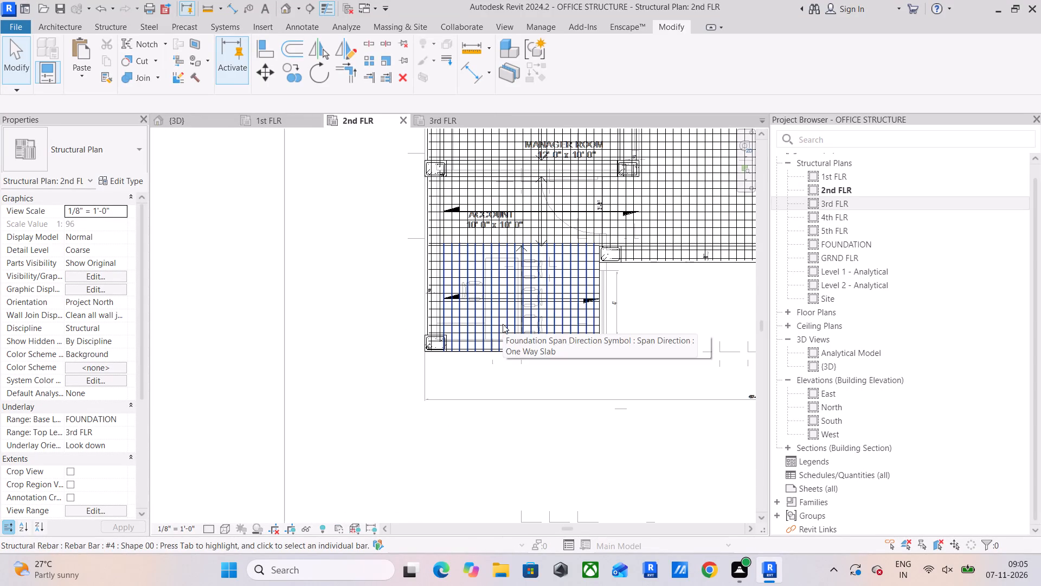
pyautogui.scroll(5, 534, 326)
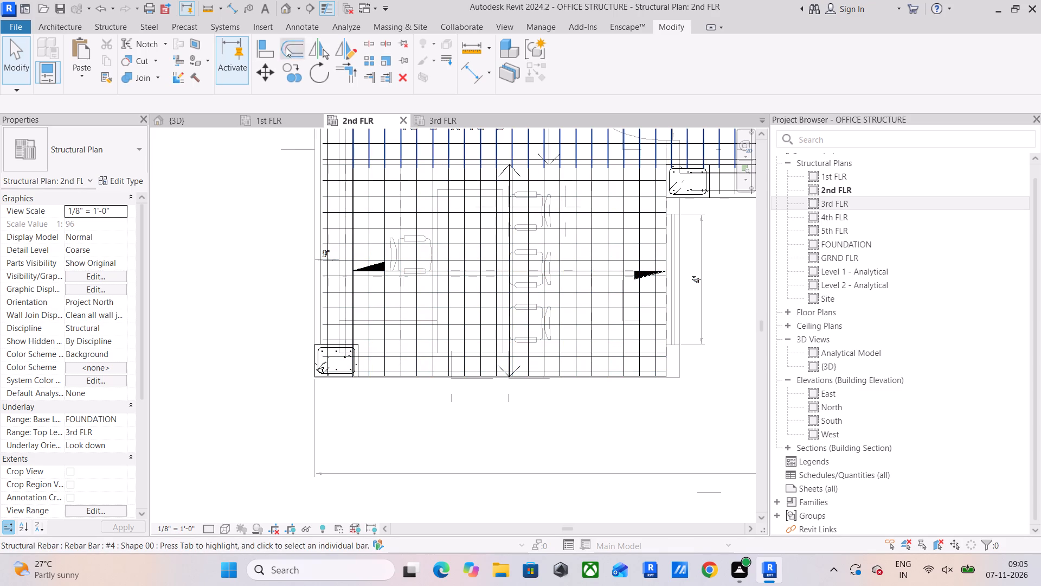
pyautogui.scroll(5, 378, 273)
pyautogui.scroll(4, 422, 310)
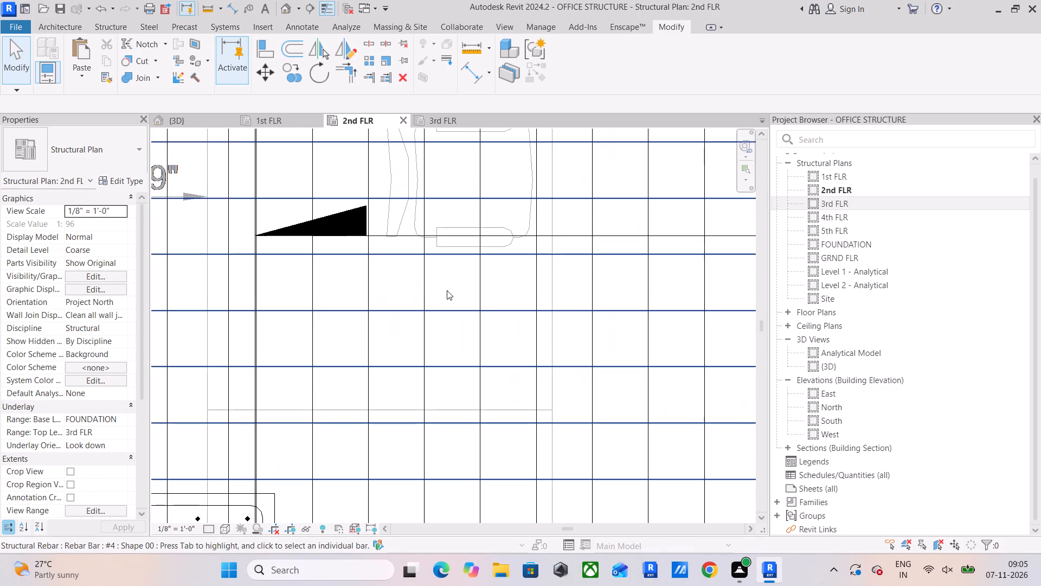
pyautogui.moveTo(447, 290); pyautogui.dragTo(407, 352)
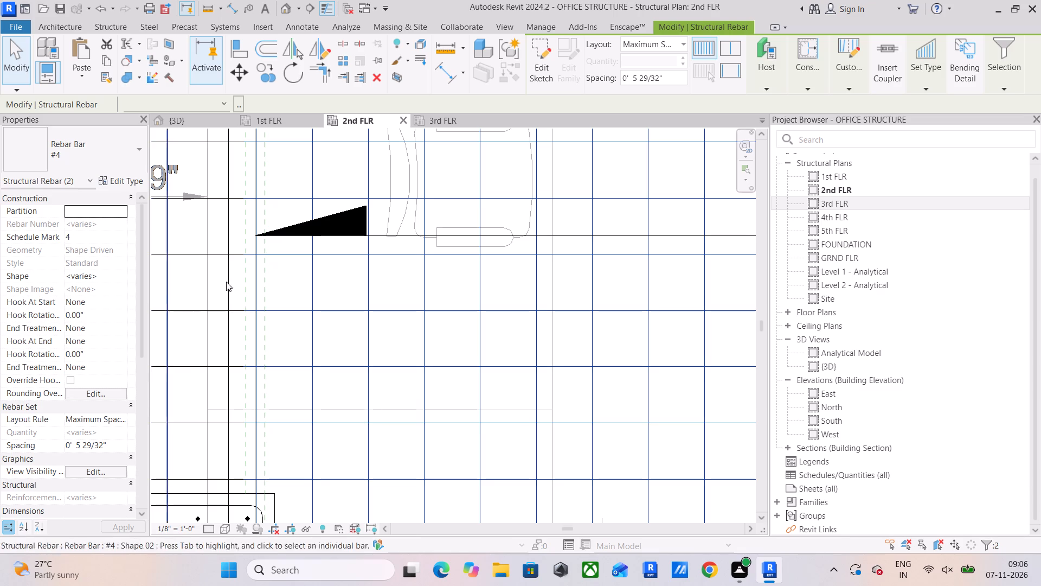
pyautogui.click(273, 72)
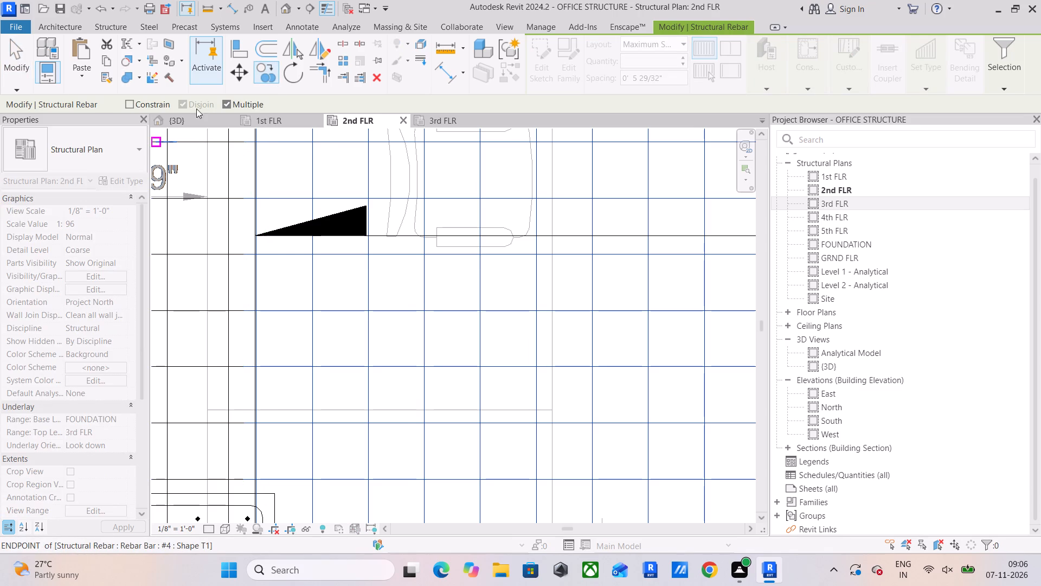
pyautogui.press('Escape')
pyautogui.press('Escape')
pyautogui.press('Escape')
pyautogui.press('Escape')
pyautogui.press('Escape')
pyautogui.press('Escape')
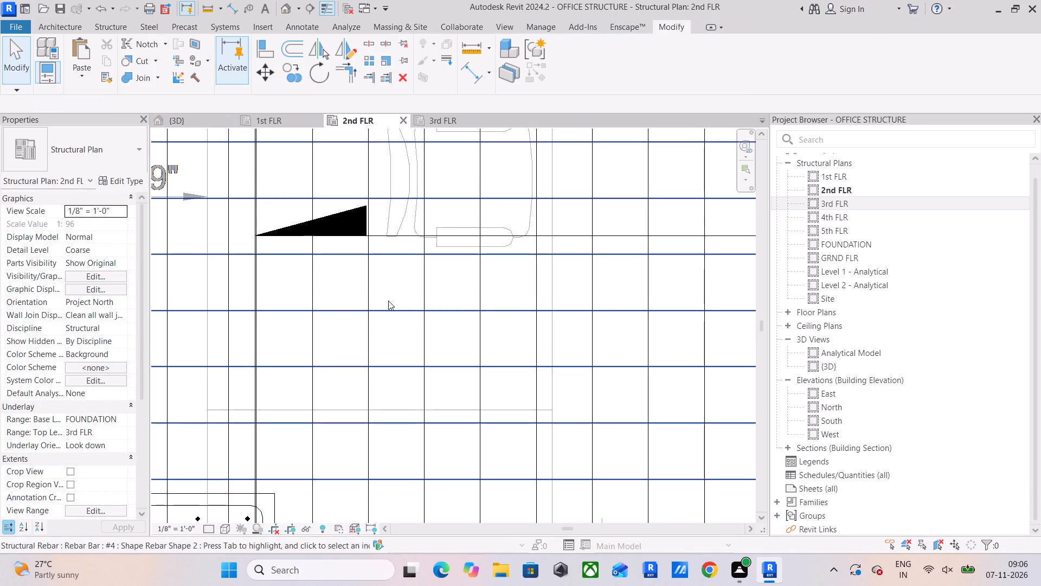
# Copy the two #4 slab rebar sets south of the ACCOUNT room and paste them aligned to the 3rd FLR level.
pyautogui.moveTo(387, 290); pyautogui.dragTo(352, 341)
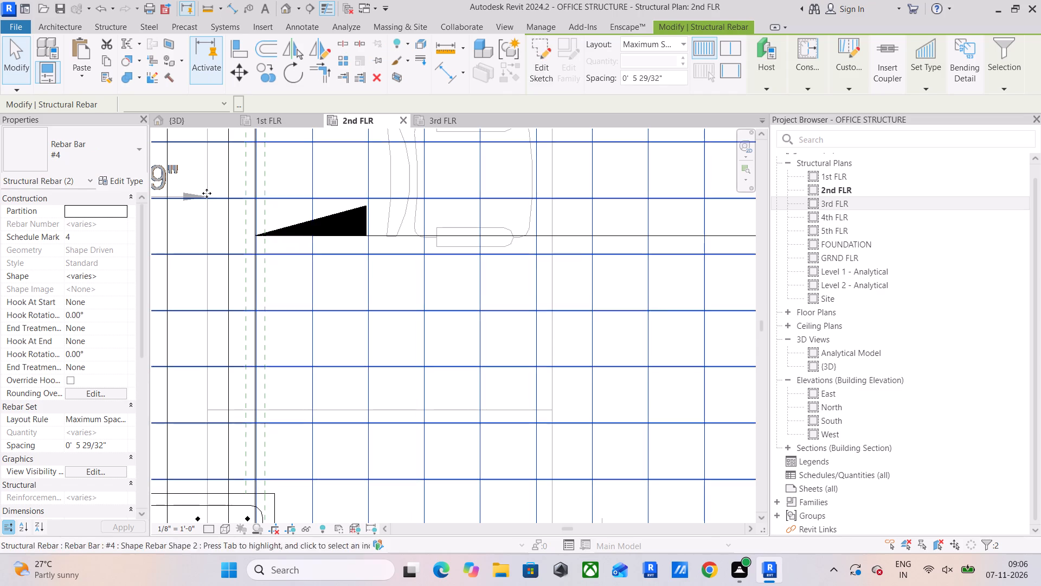
pyautogui.click(108, 61)
pyautogui.click(92, 74)
pyautogui.click(124, 118)
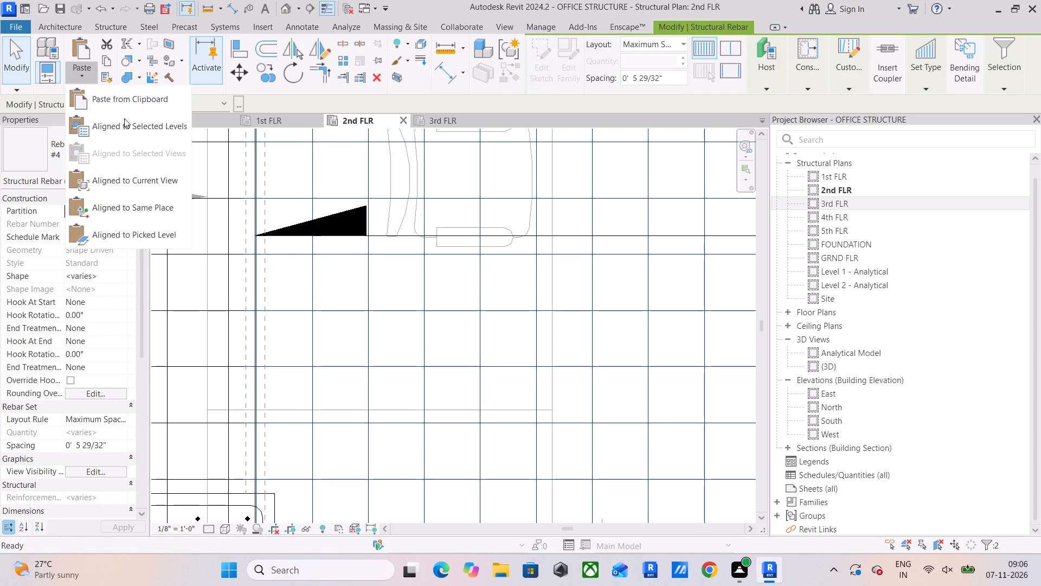
pyautogui.click(460, 213)
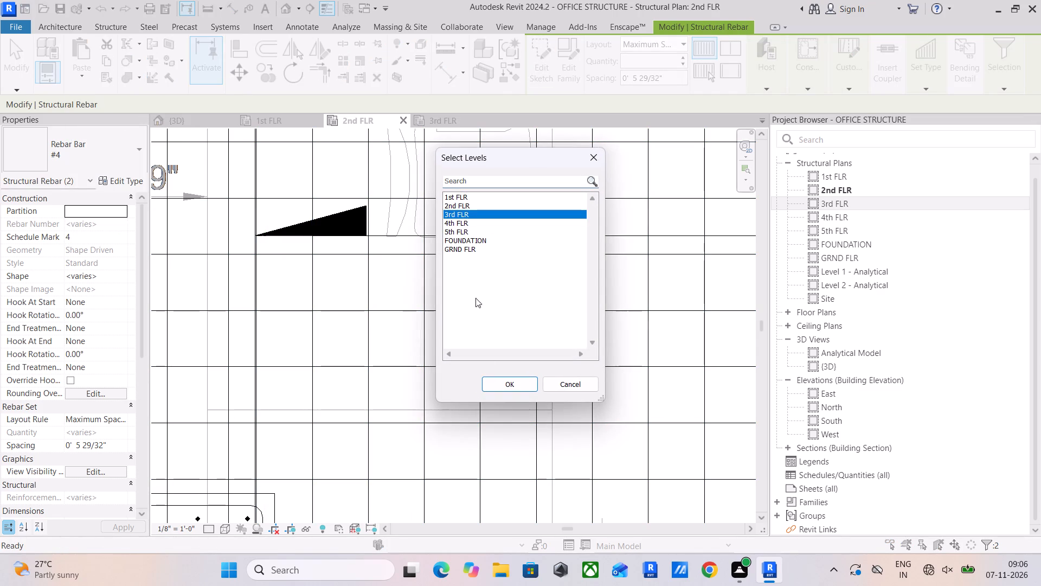
pyautogui.click(504, 388)
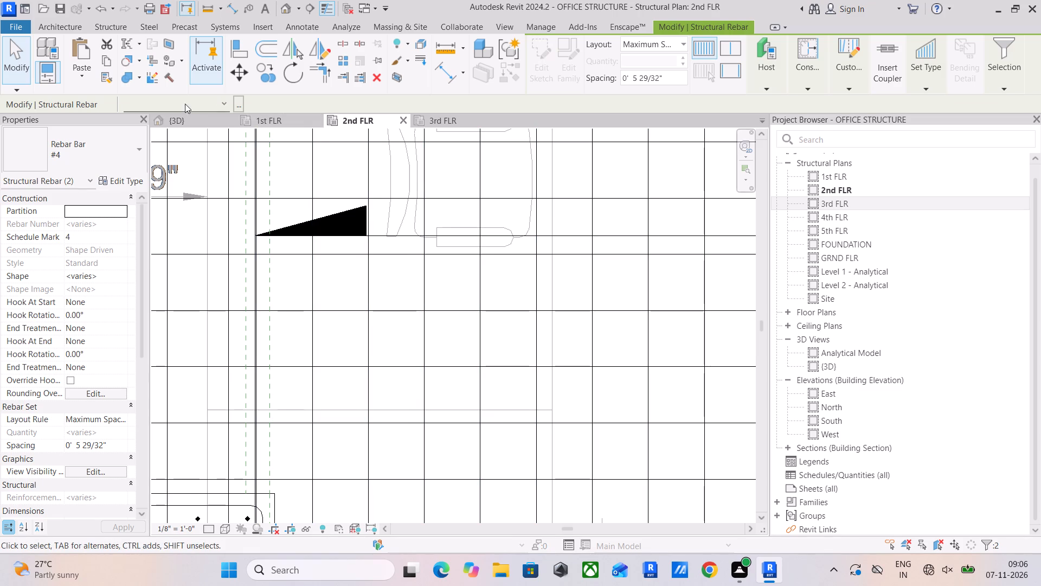
# In the 3rd FLR plan, adjust the #4 stirrup set's extent on the west edge beam to line up with the pasted slab's first bar.
pyautogui.click(436, 122)
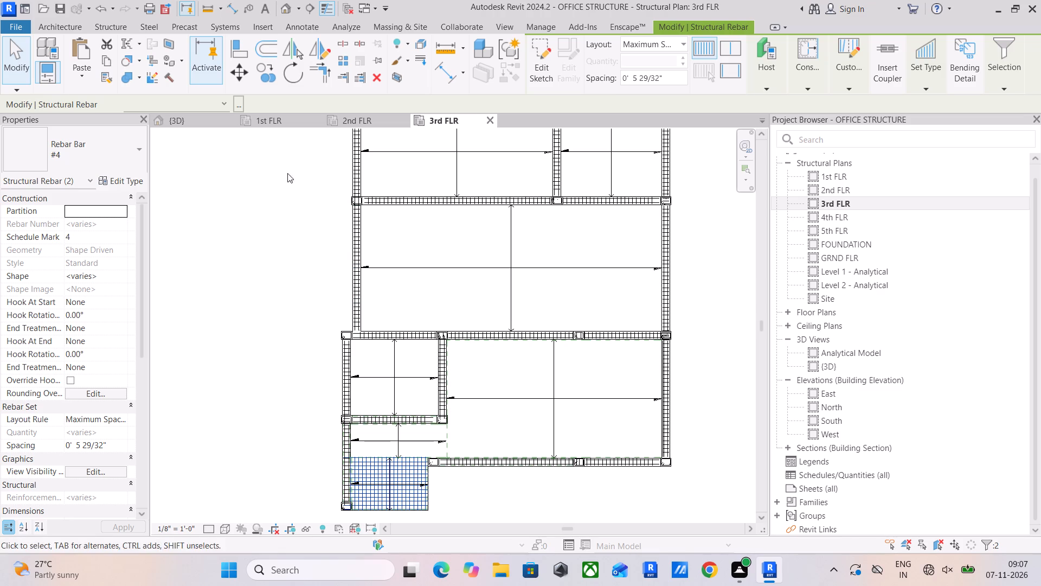
pyautogui.moveTo(338, 521); pyautogui.dragTo(357, 419, button='middle')
pyautogui.scroll(5, 385, 332)
pyautogui.moveTo(354, 413); pyautogui.dragTo(353, 355, button='middle')
pyautogui.scroll(5, 347, 284)
pyautogui.scroll(9, 361, 372)
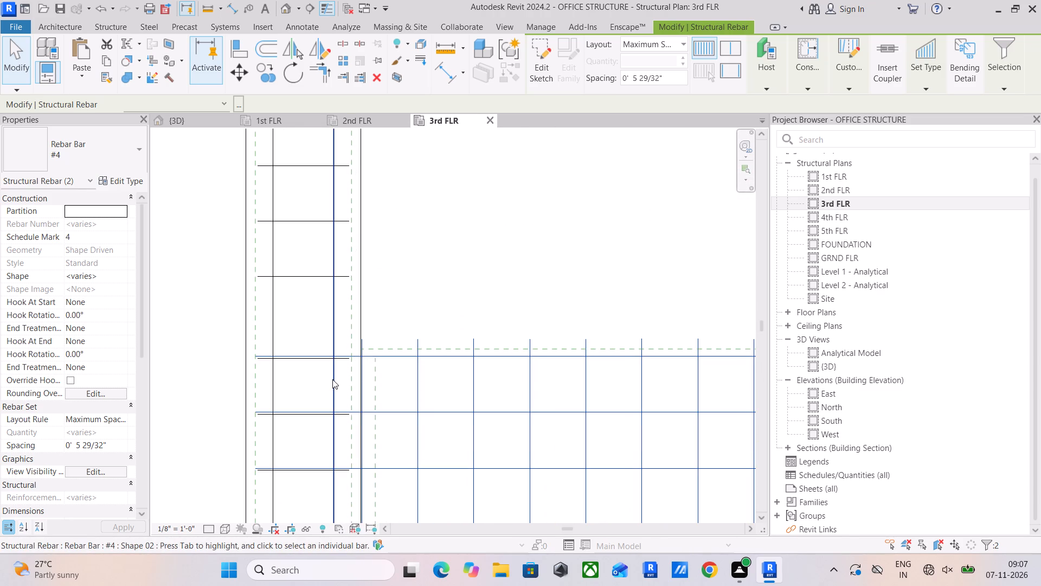
pyautogui.scroll(4, 305, 384)
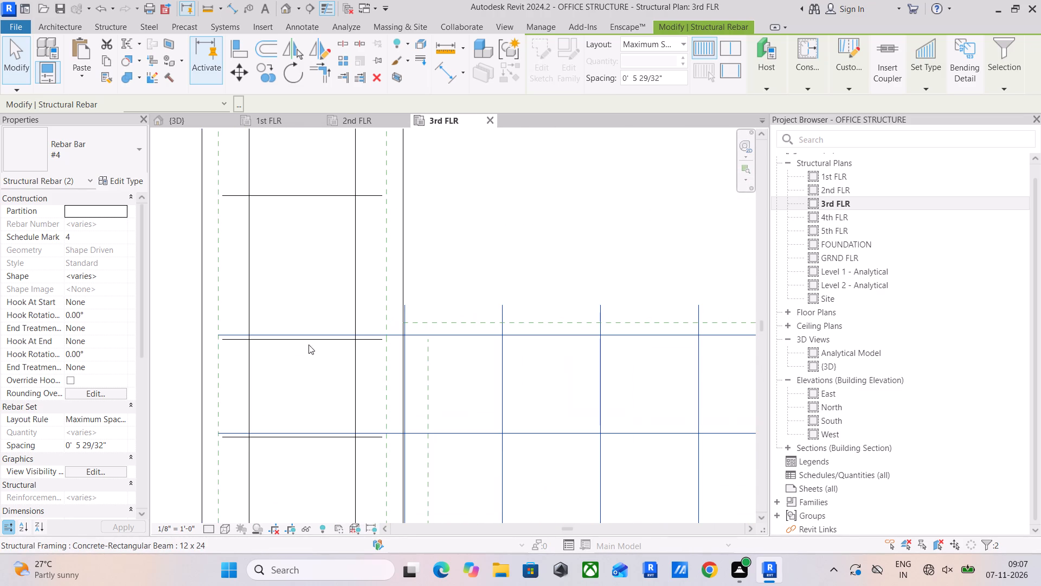
pyautogui.click(309, 343)
pyautogui.click(303, 331)
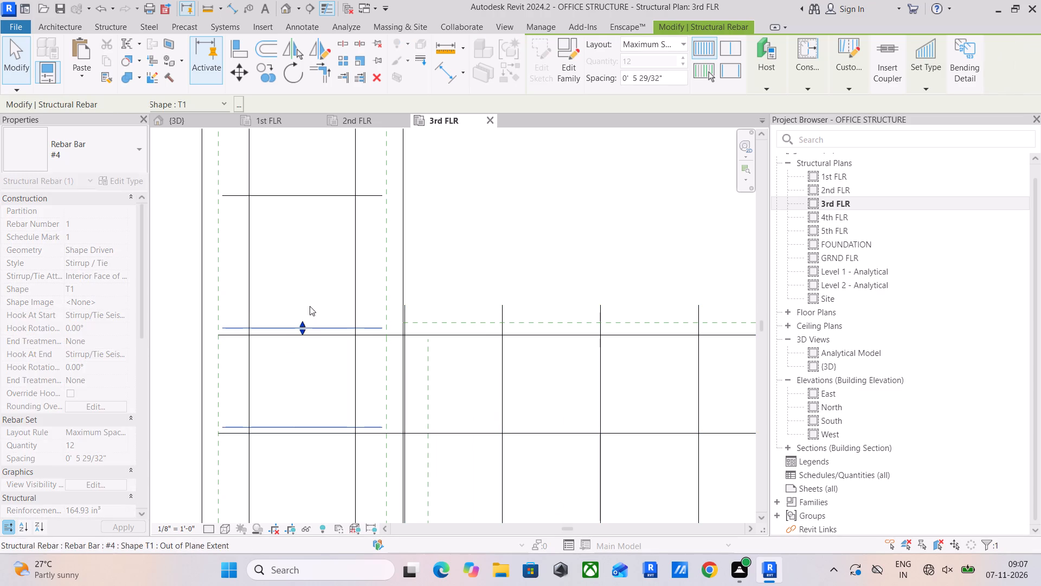
pyautogui.moveTo(300, 330); pyautogui.dragTo(299, 335)
pyautogui.click(316, 282)
pyautogui.scroll(-4, 375, 387)
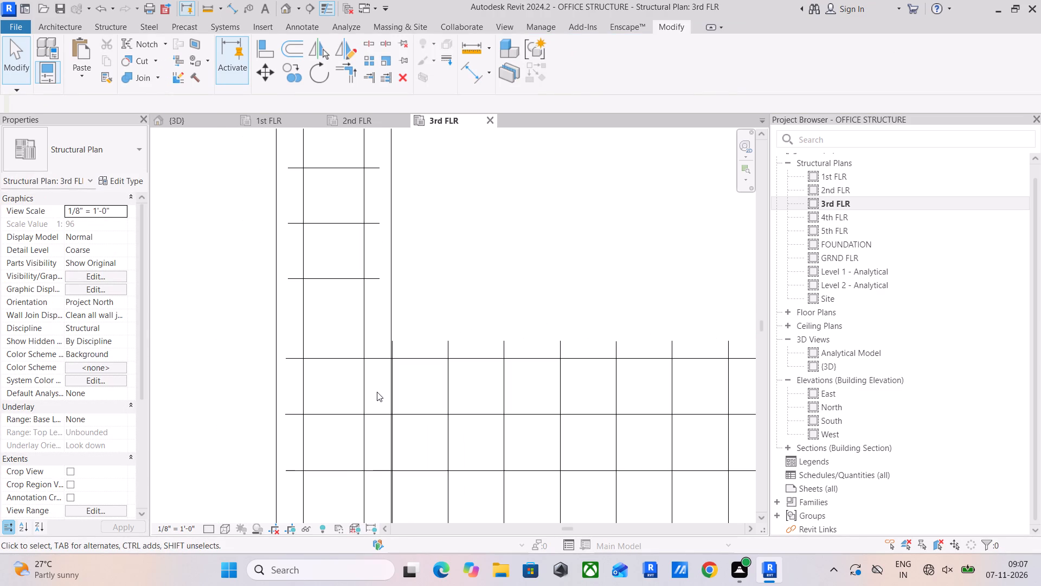
# Examine the pasted slab bars along the west beam, at the southwest corner column and along the south slab edge.
pyautogui.scroll(-5, 378, 392)
pyautogui.moveTo(393, 403); pyautogui.dragTo(393, 213, button='middle')
pyautogui.scroll(1, 393, 211)
pyautogui.scroll(-4, 396, 434)
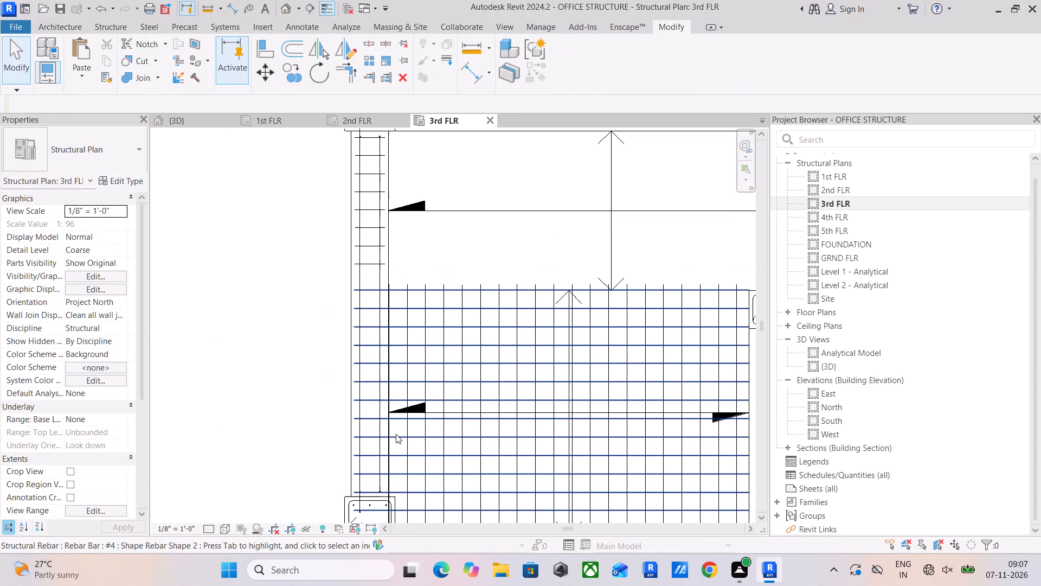
pyautogui.moveTo(396, 434); pyautogui.dragTo(407, 295, button='middle')
pyautogui.moveTo(412, 417); pyautogui.dragTo(416, 304, button='middle')
pyautogui.scroll(6, 398, 269)
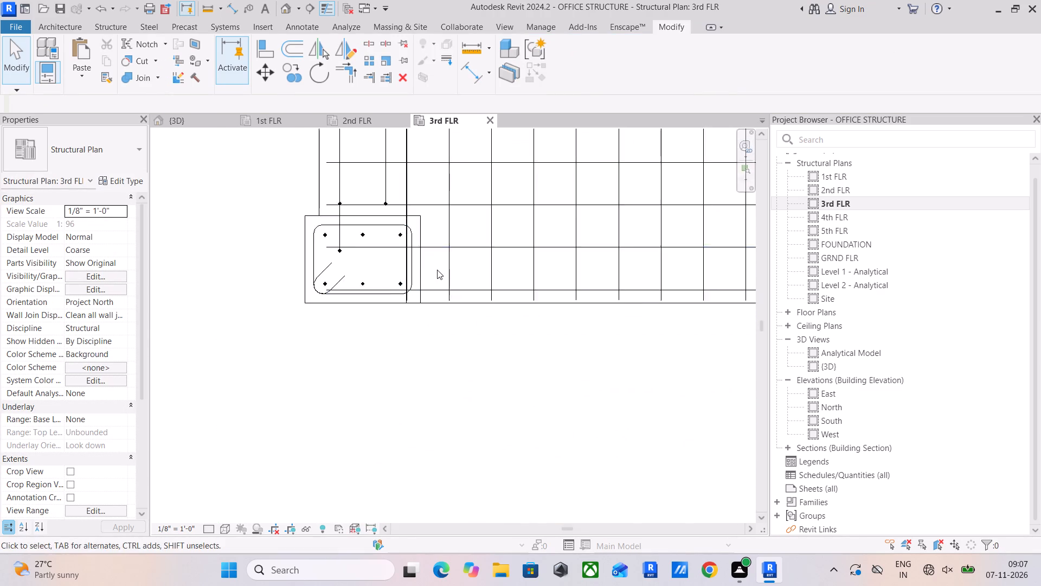
pyautogui.scroll(2, 437, 270)
pyautogui.moveTo(439, 291); pyautogui.dragTo(406, 428, button='middle')
pyautogui.scroll(5, 362, 425)
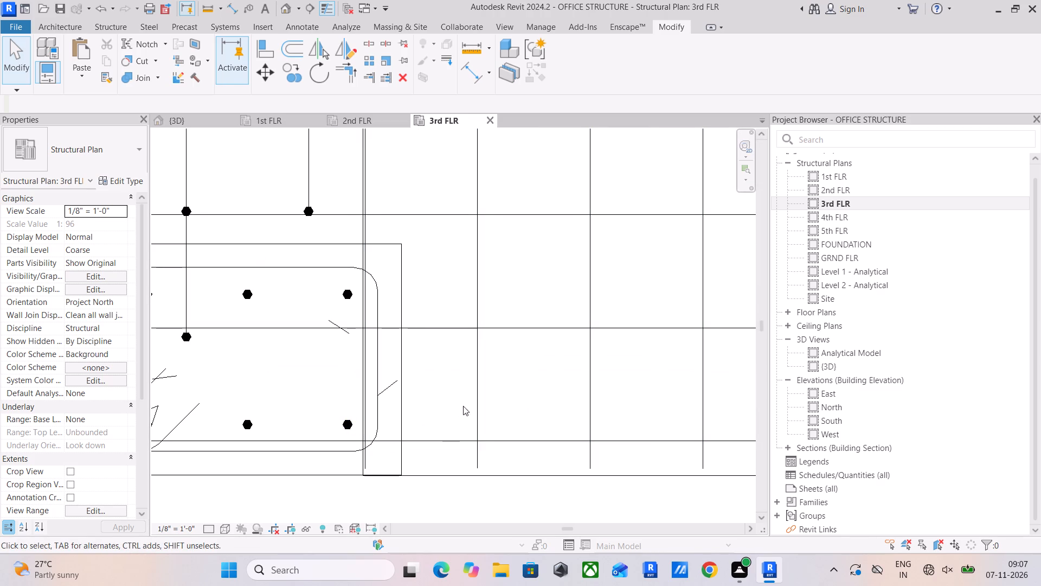
pyautogui.scroll(-1, 467, 438)
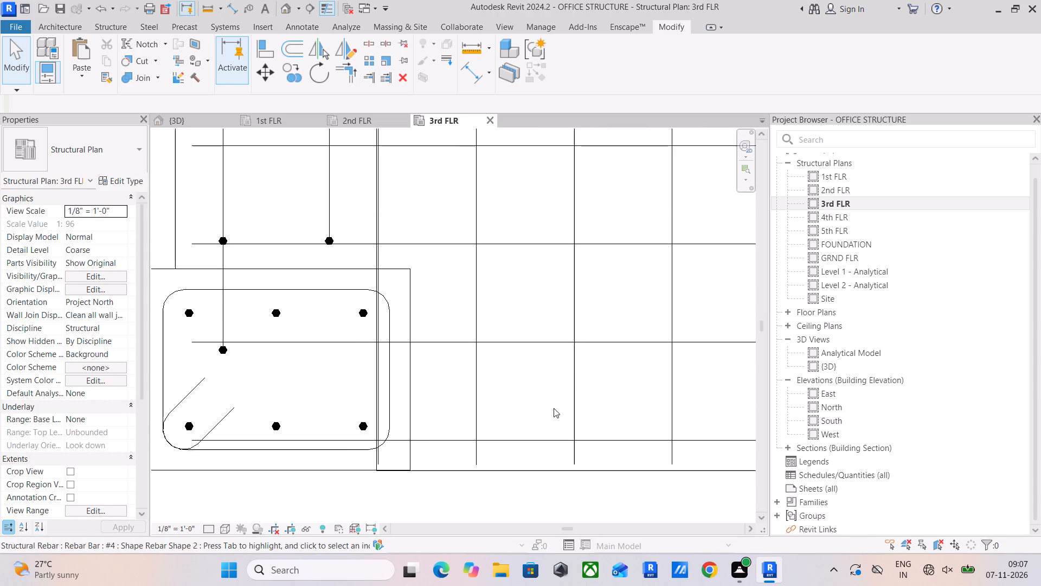
pyautogui.scroll(-5, 573, 391)
pyautogui.moveTo(568, 405); pyautogui.dragTo(393, 418, button='middle')
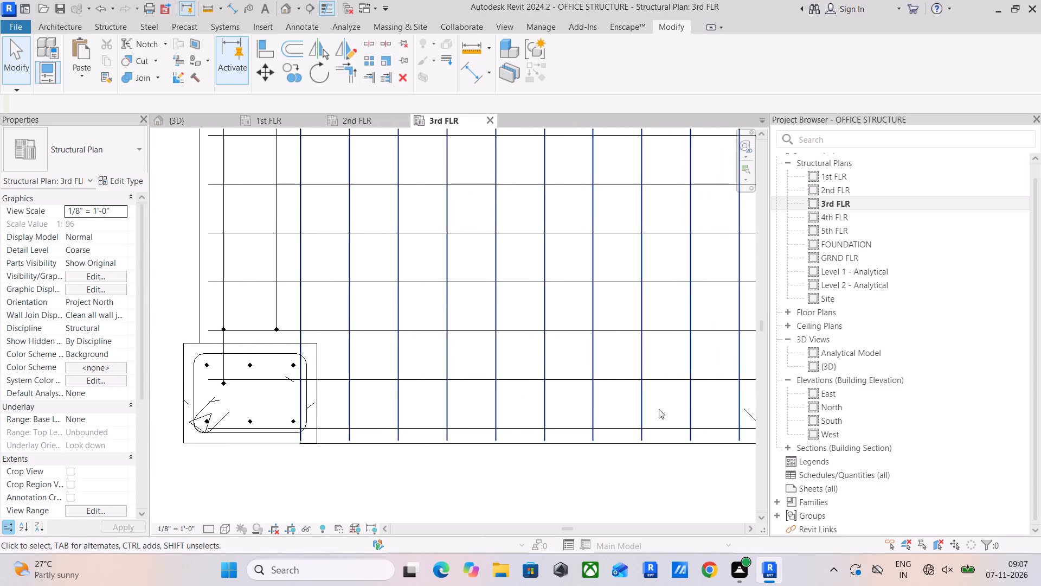
pyautogui.moveTo(572, 430); pyautogui.dragTo(481, 432, button='middle')
pyautogui.scroll(-5, 447, 406)
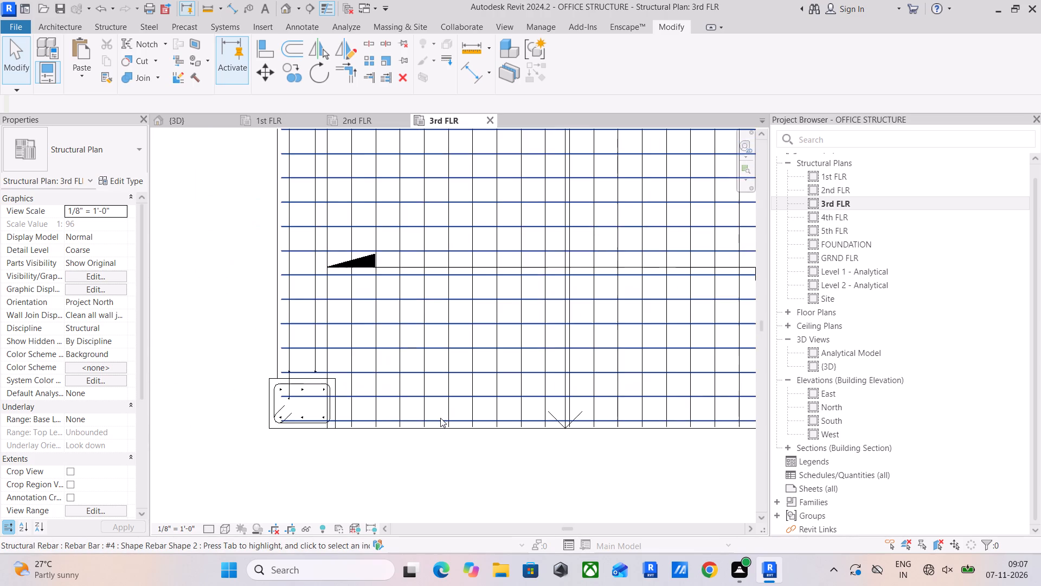
pyautogui.scroll(-3, 440, 418)
pyautogui.moveTo(438, 421); pyautogui.dragTo(408, 512, button='middle')
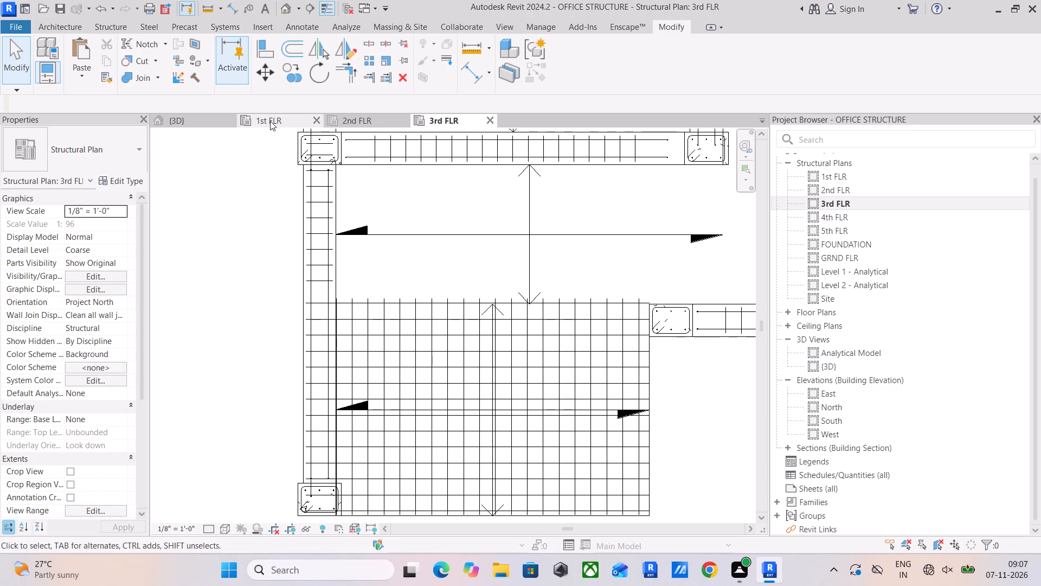
# Copy the two #4 slab rebar sets in the 2nd FLR ACCOUNT room bay and paste them aligned to the 3rd FLR level.
pyautogui.click(362, 119)
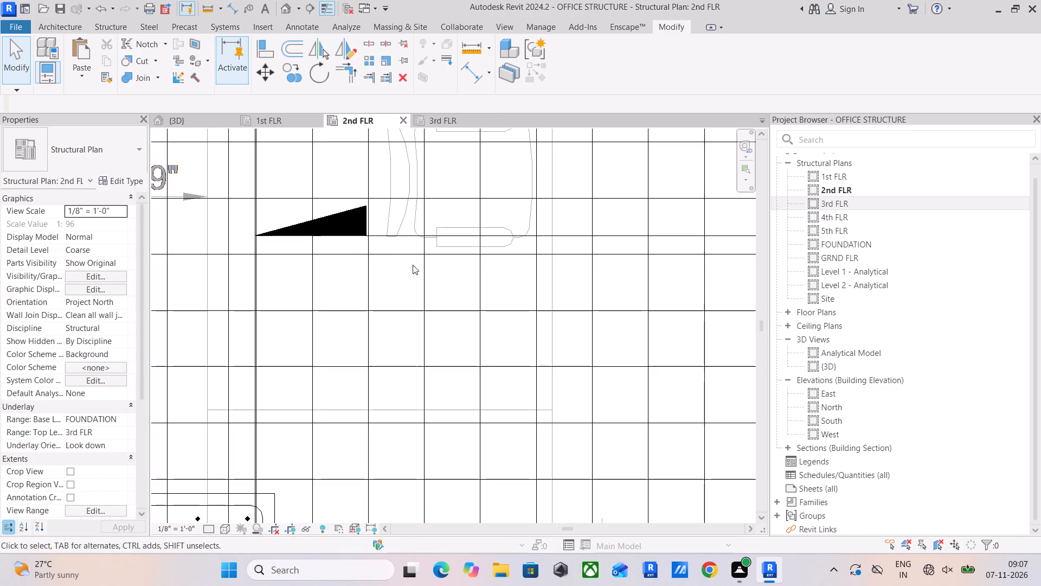
pyautogui.scroll(-9, 412, 254)
pyautogui.moveTo(415, 275); pyautogui.dragTo(407, 348, button='middle')
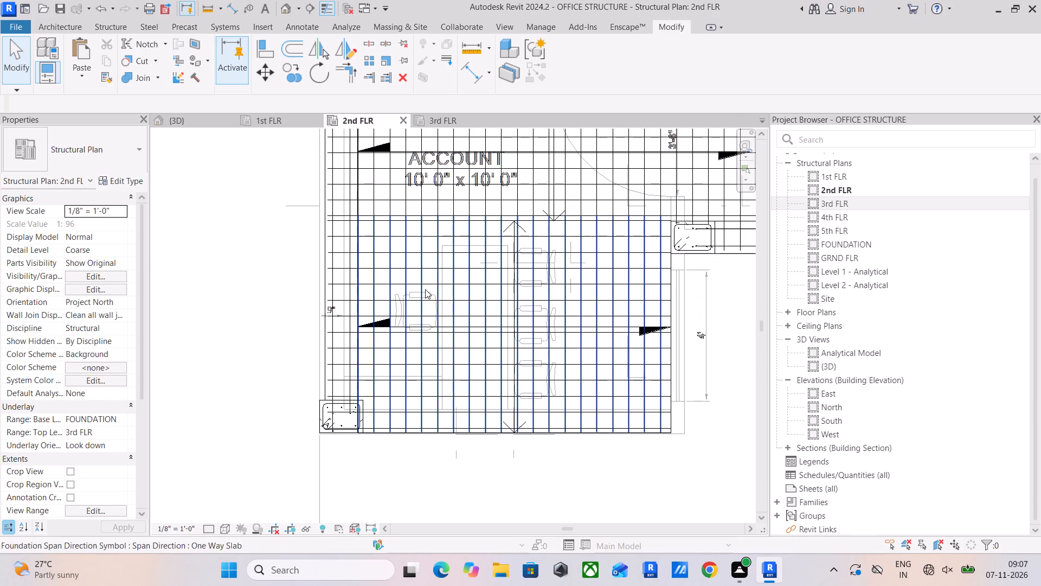
pyautogui.moveTo(425, 296); pyautogui.dragTo(421, 350, button='middle')
pyautogui.scroll(8, 407, 260)
pyautogui.moveTo(413, 228); pyautogui.dragTo(376, 260)
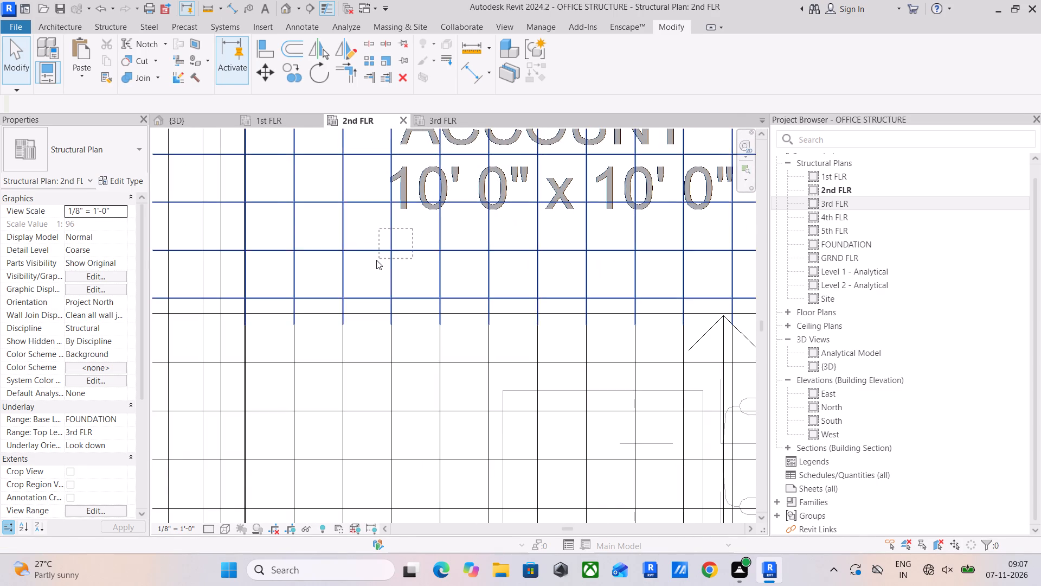
pyautogui.moveTo(376, 260); pyautogui.dragTo(375, 260)
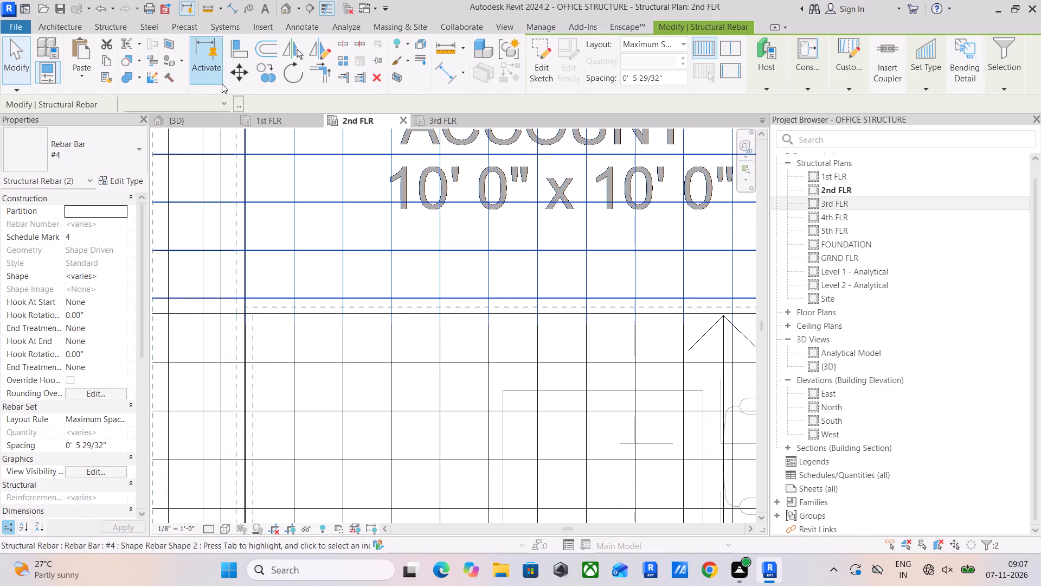
pyautogui.click(112, 62)
pyautogui.click(88, 71)
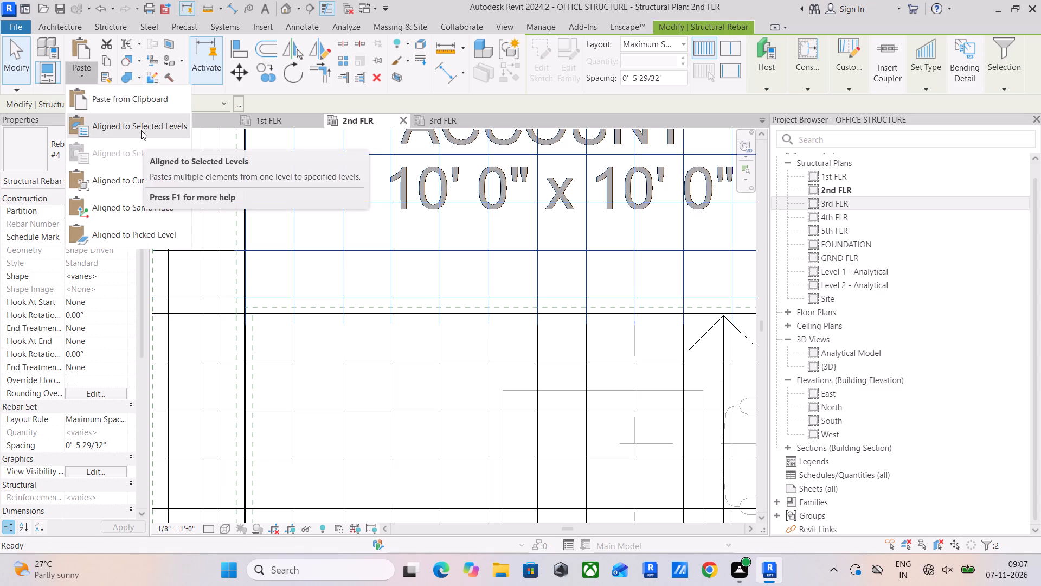
pyautogui.click(141, 130)
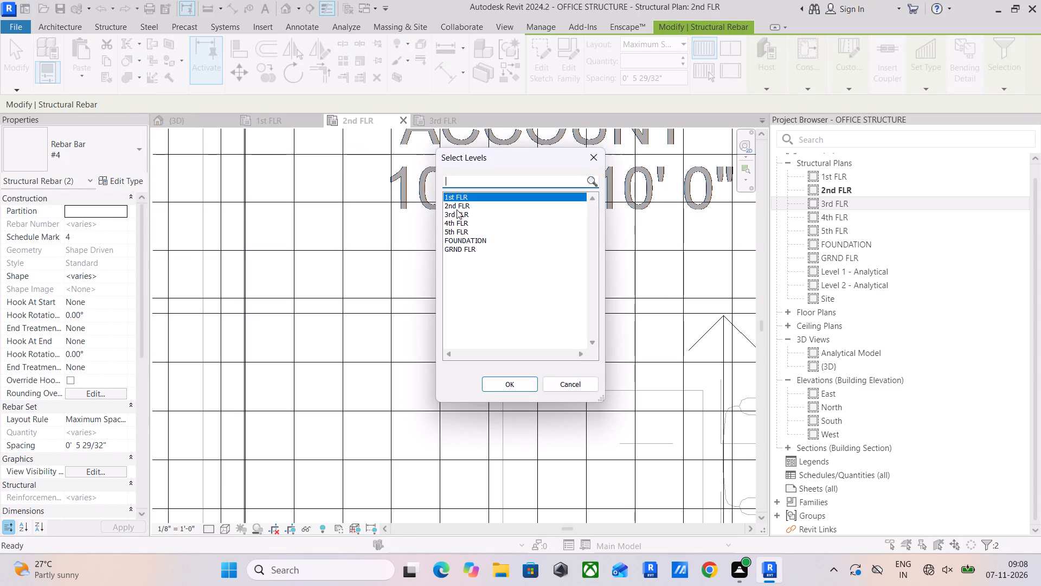
pyautogui.click(457, 212)
pyautogui.click(506, 388)
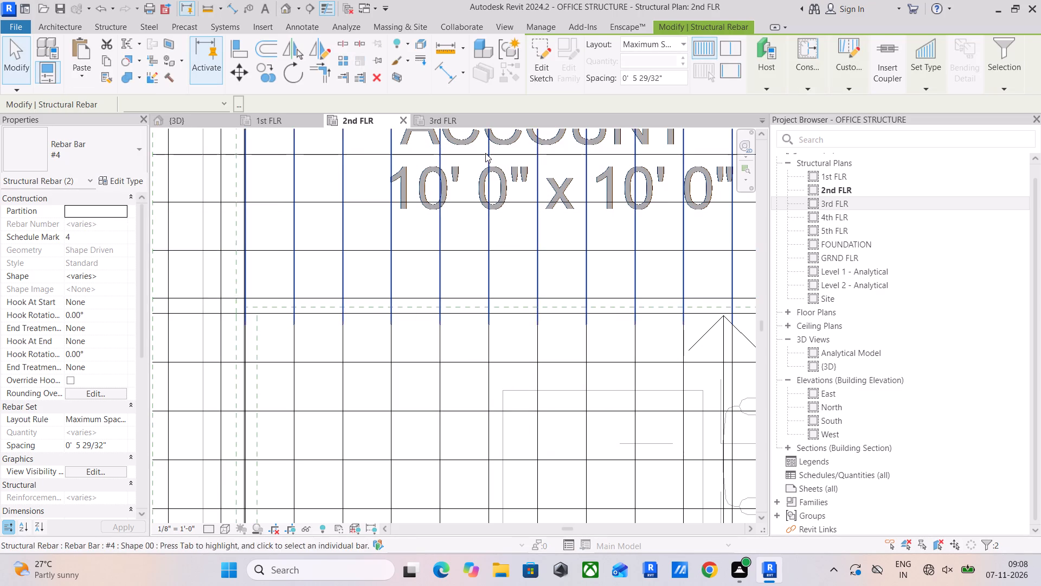
# In the 3rd FLR plan, pull the west beam's stirrup set end out of the northern column to the first pasted slab bar.
pyautogui.click(454, 125)
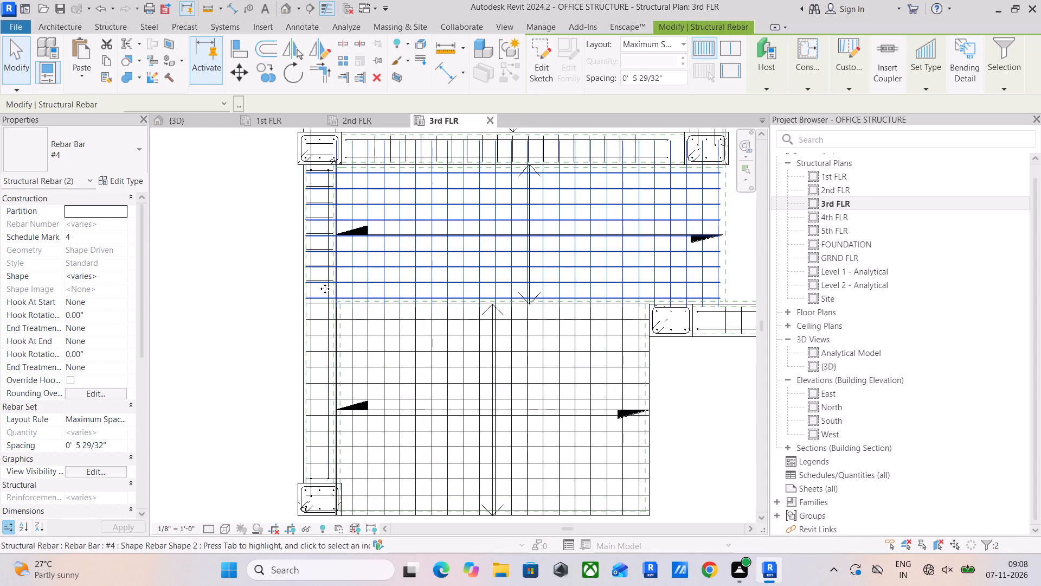
pyautogui.scroll(5, 327, 288)
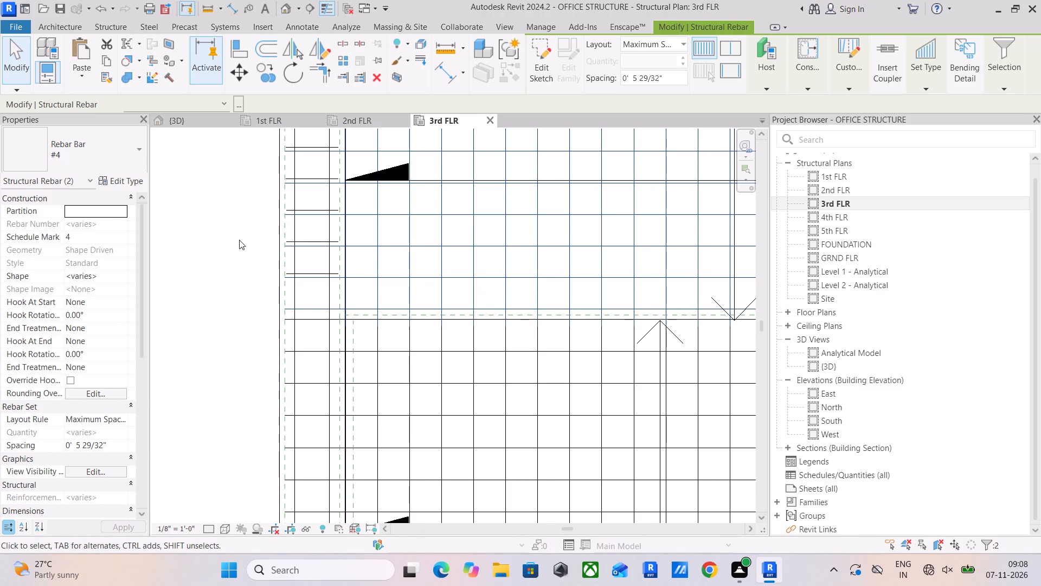
pyautogui.scroll(-4, 239, 240)
pyautogui.moveTo(239, 240); pyautogui.dragTo(200, 409, button='middle')
pyautogui.scroll(4, 241, 320)
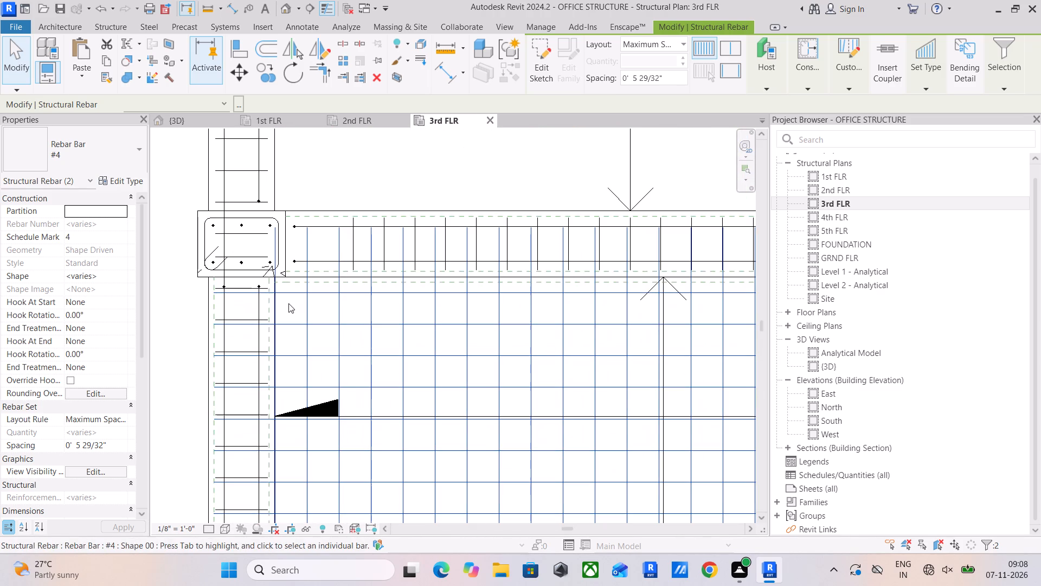
pyautogui.click(149, 310)
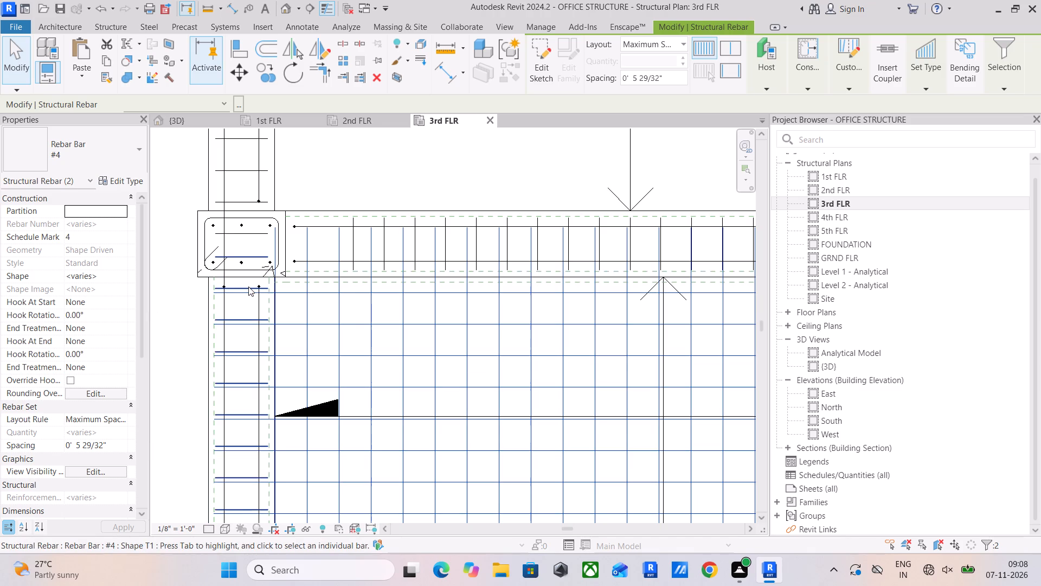
pyautogui.click(248, 286)
pyautogui.moveTo(241, 258); pyautogui.dragTo(239, 291)
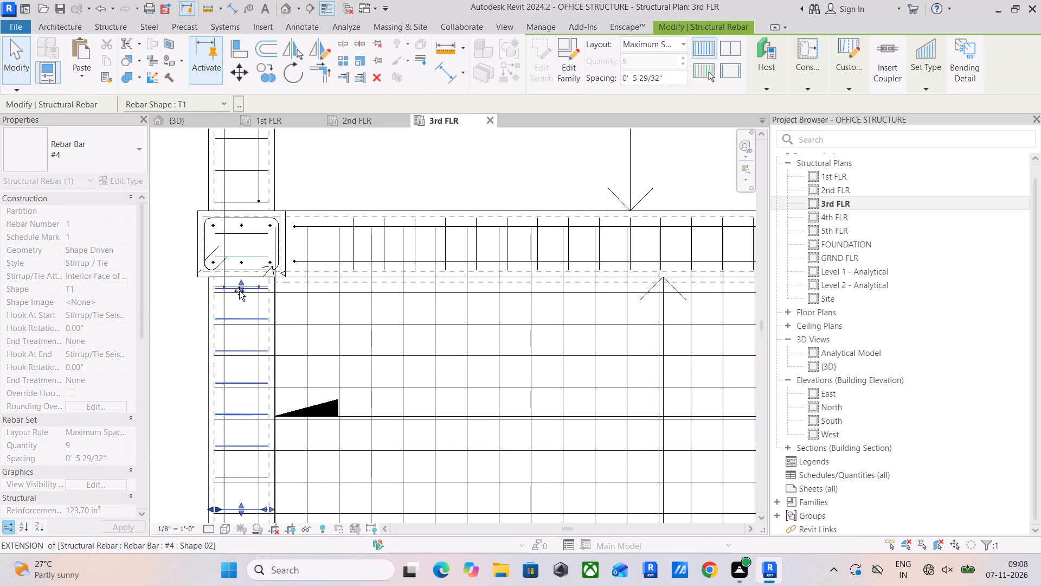
# Line up both ends of the west beam's #4 stirrup set with the pasted slab bars south of the northern column.
pyautogui.moveTo(239, 291); pyautogui.dragTo(239, 293)
pyautogui.moveTo(214, 360); pyautogui.dragTo(238, 227, button='middle')
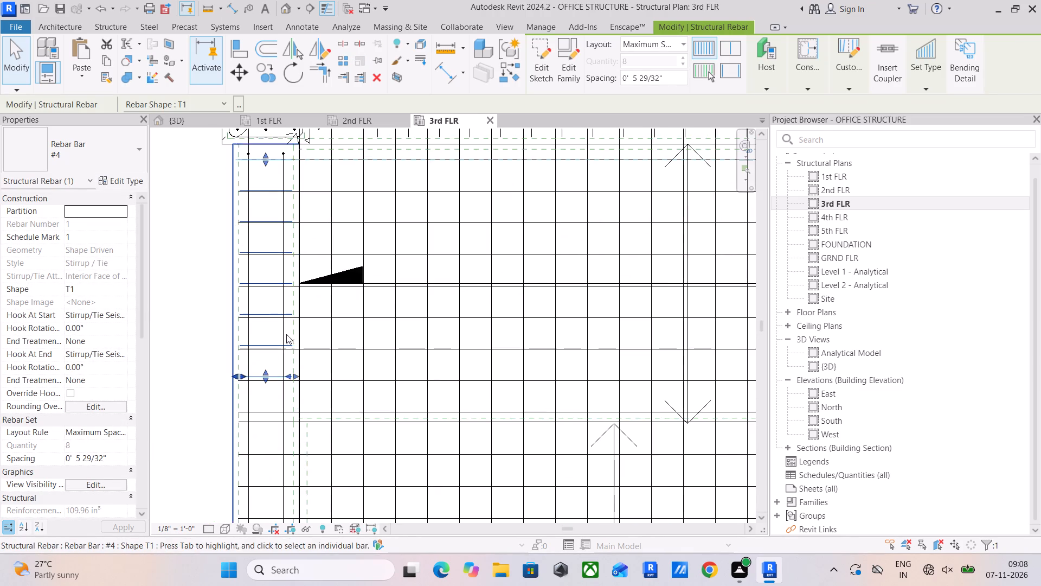
pyautogui.scroll(5, 268, 378)
pyautogui.moveTo(260, 378); pyautogui.dragTo(264, 386)
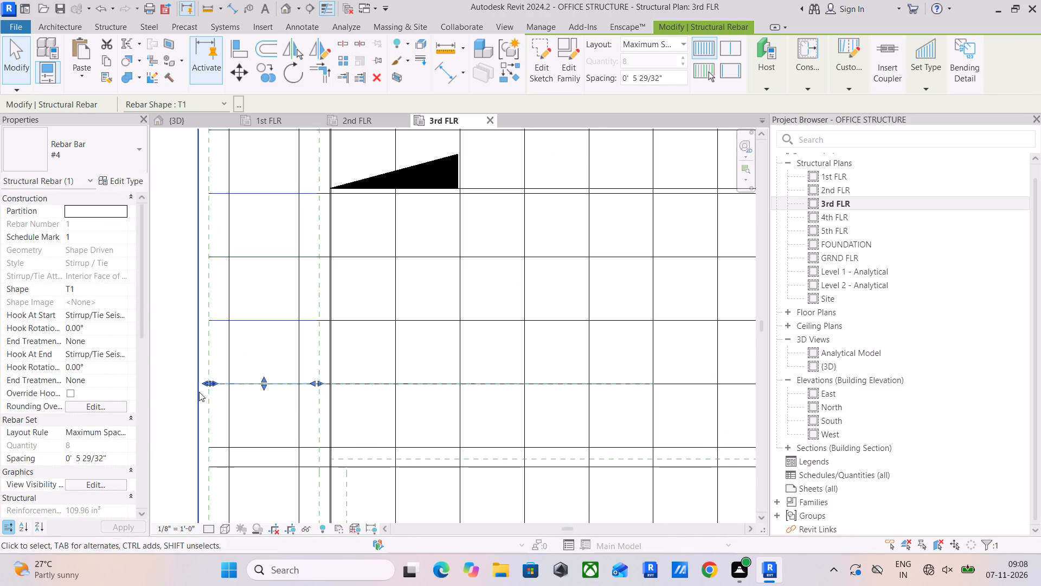
pyautogui.scroll(-5, 192, 370)
pyautogui.scroll(-1, 234, 381)
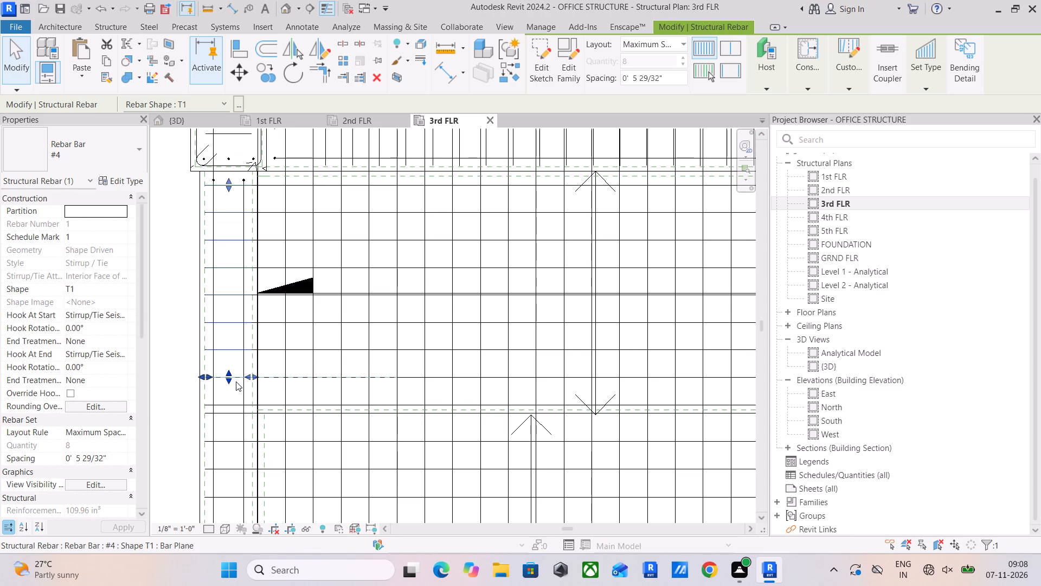
pyautogui.scroll(-5, 254, 385)
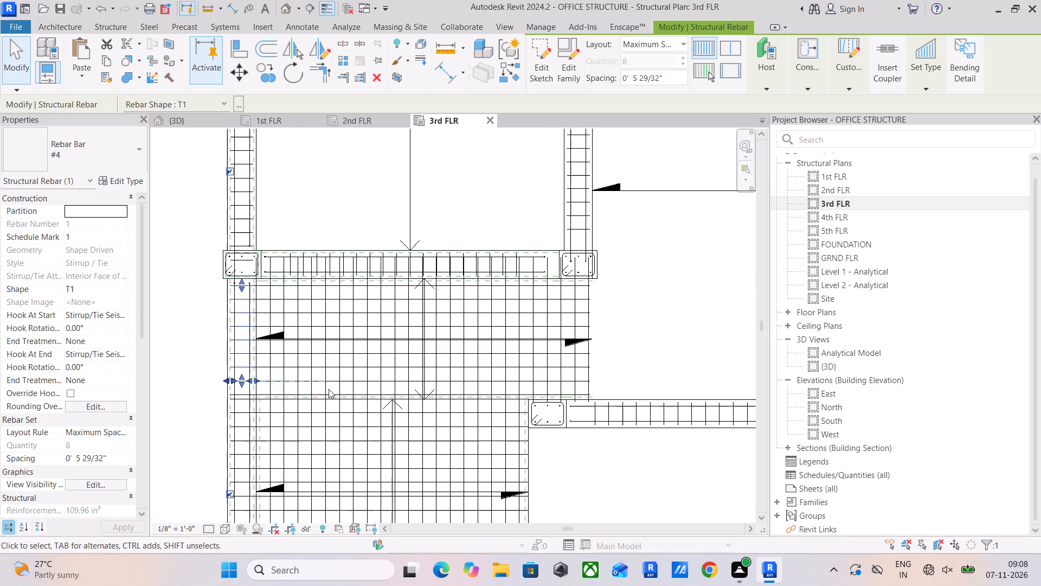
# Extend the #4 stirrup set of the beam at the bay's southeast corner west to start near the column face.
pyautogui.moveTo(337, 397); pyautogui.dragTo(322, 368, button='middle')
pyautogui.scroll(5, 511, 360)
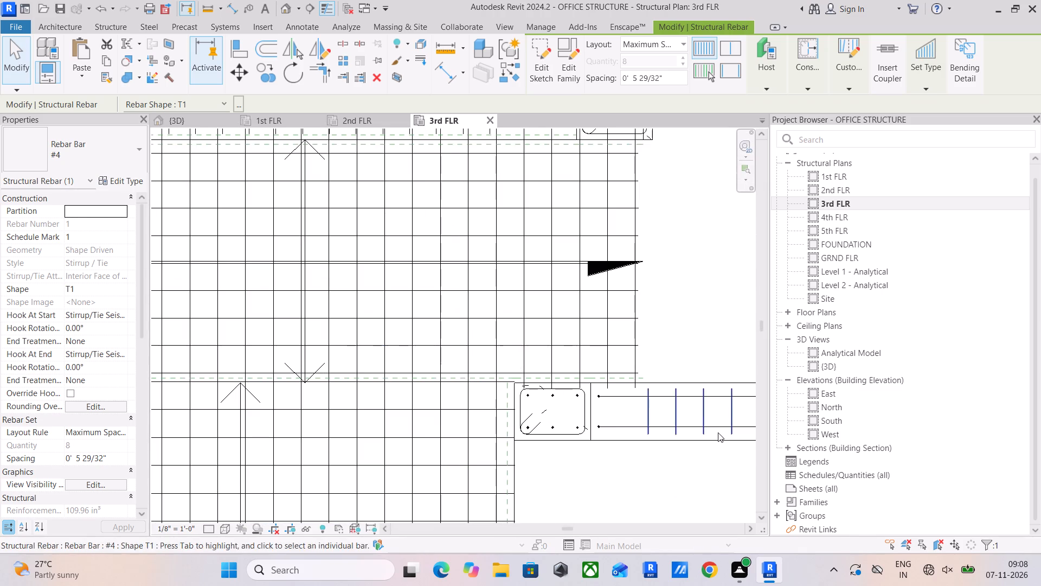
pyautogui.scroll(4, 722, 432)
pyautogui.click(591, 392)
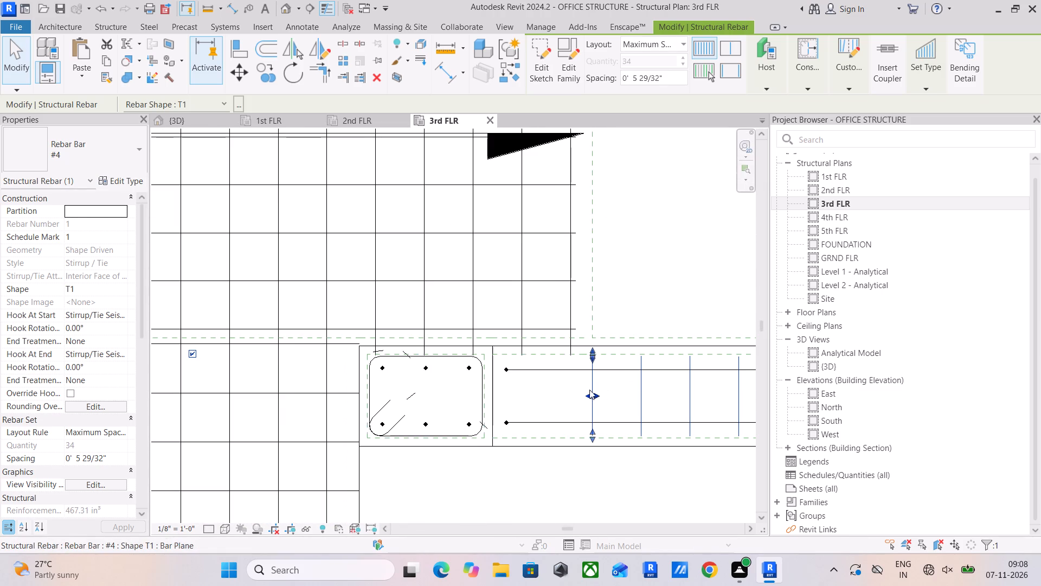
pyautogui.moveTo(588, 392); pyautogui.dragTo(523, 399)
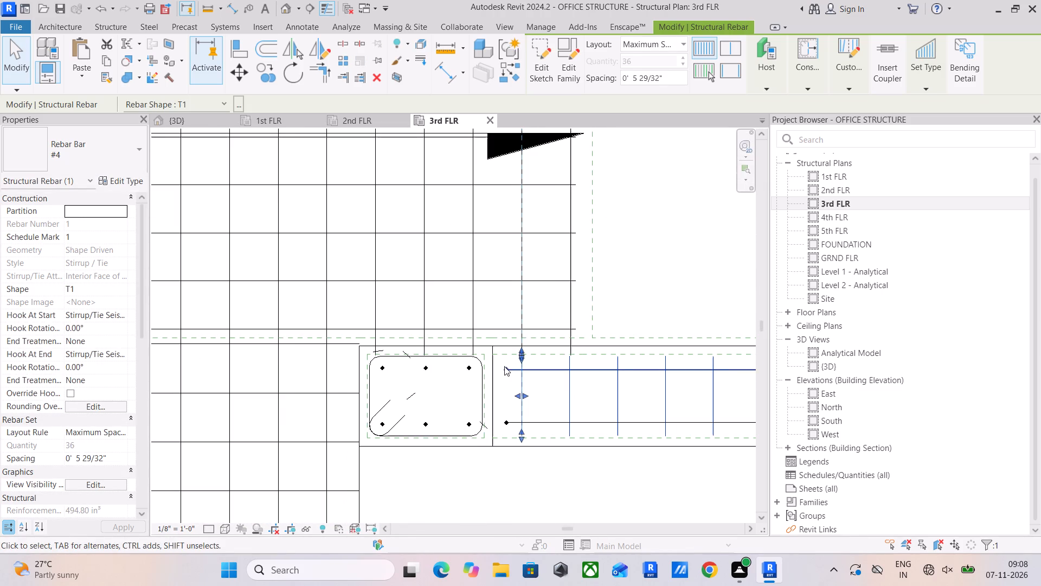
# Extend the first #4 bar along that beam's north face west into the column, to its far corner vertical bar.
pyautogui.click(504, 366)
pyautogui.scroll(3, 500, 367)
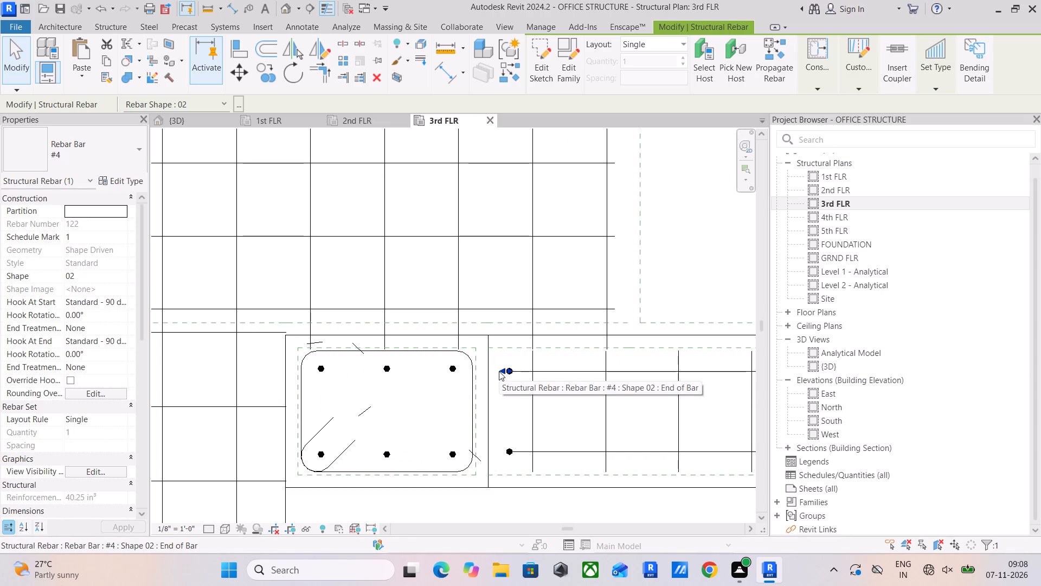
pyautogui.moveTo(499, 371); pyautogui.dragTo(320, 371)
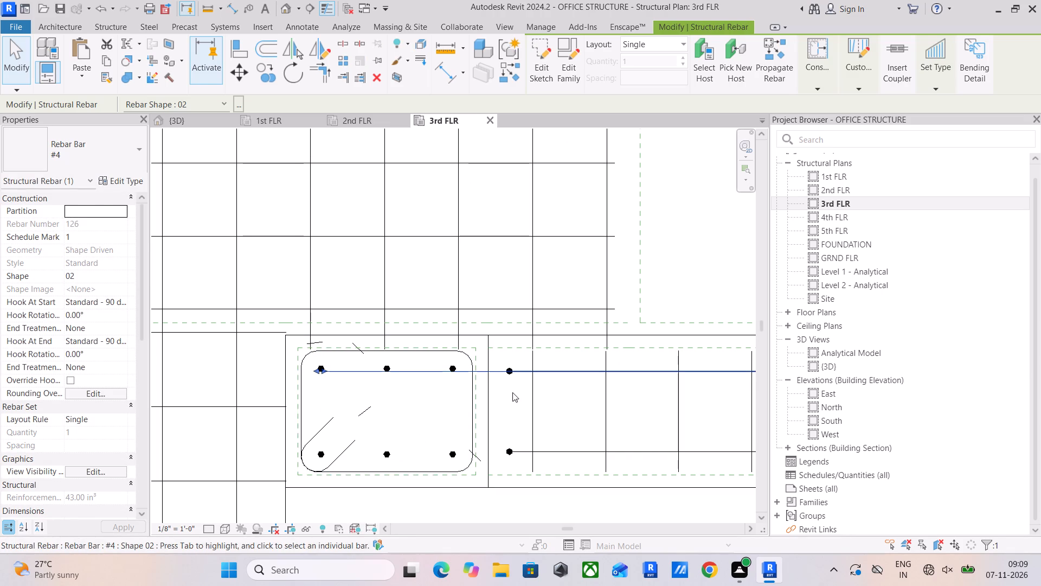
pyautogui.click(512, 392)
# Extend the second overlapping #4 bar on the beam's north face into the column and align its end with the northwest vertical bar.
pyautogui.click(509, 371)
pyautogui.scroll(8, 509, 385)
pyautogui.click(522, 416)
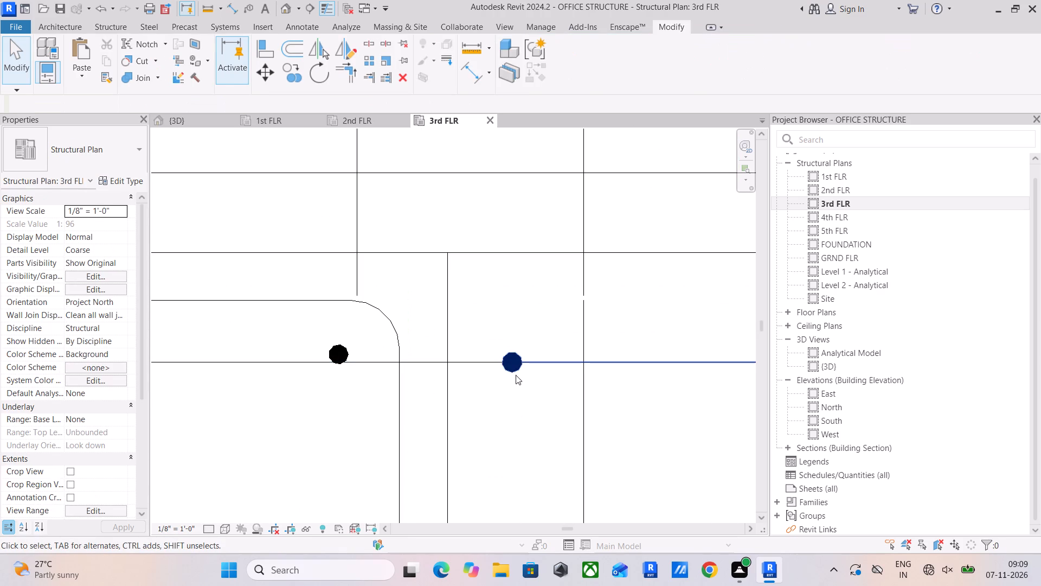
pyautogui.click(516, 375)
pyautogui.scroll(-5, 507, 413)
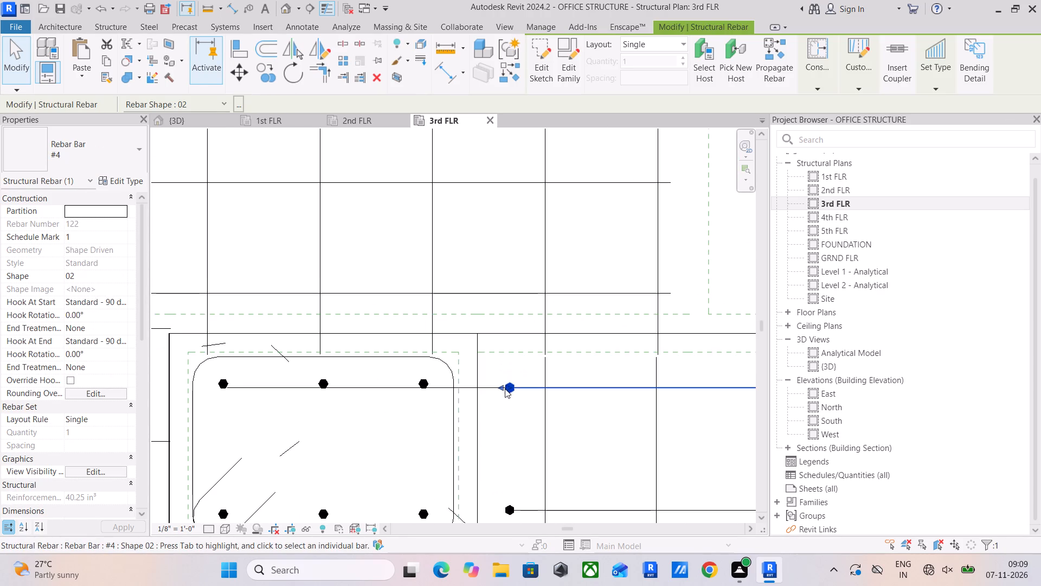
pyautogui.moveTo(498, 386); pyautogui.dragTo(226, 409)
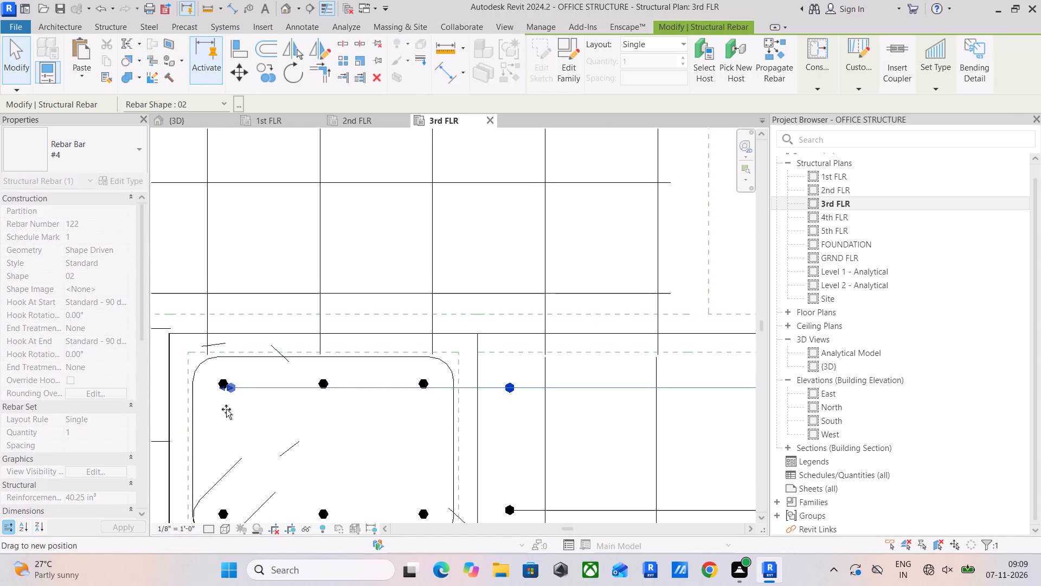
pyautogui.moveTo(226, 409); pyautogui.dragTo(219, 410)
pyautogui.scroll(9, 221, 367)
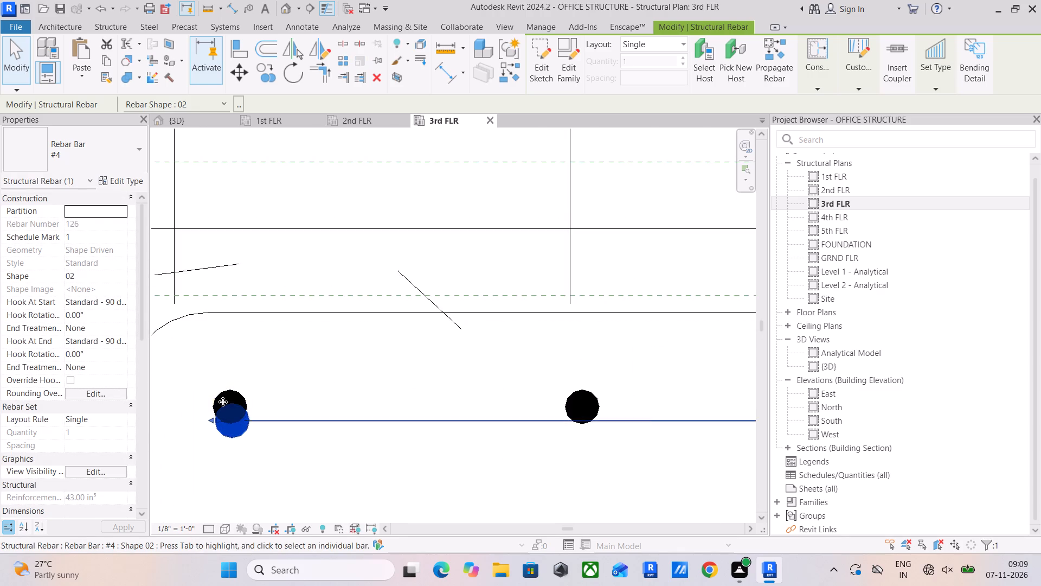
pyautogui.scroll(3, 223, 402)
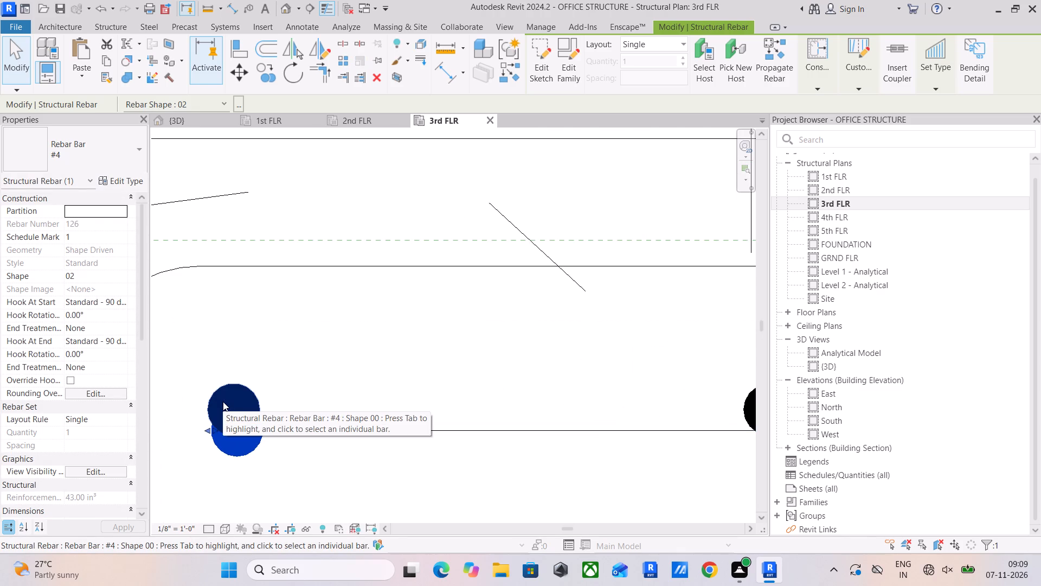
pyautogui.click(203, 430)
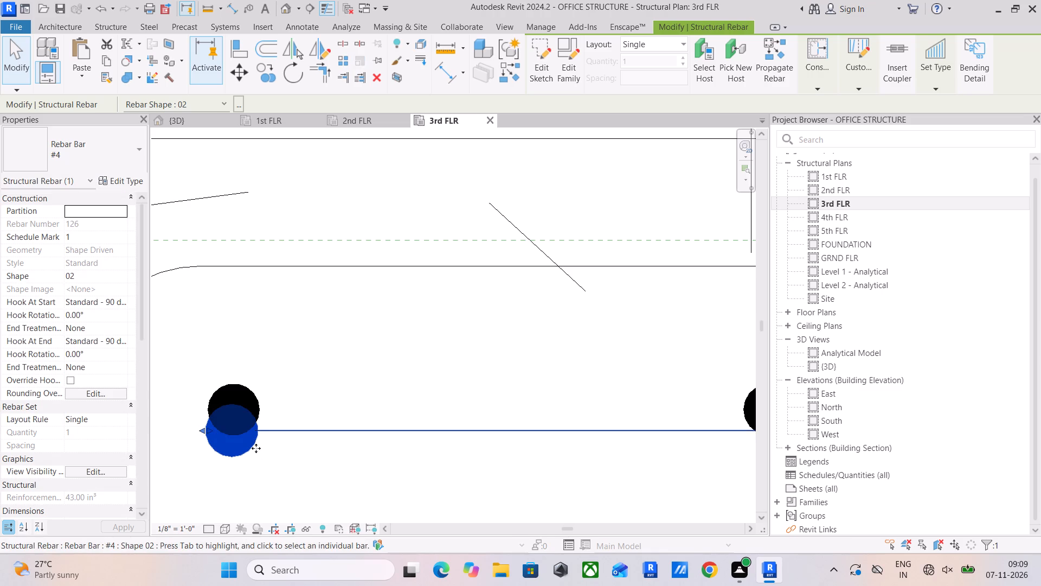
pyautogui.click(276, 464)
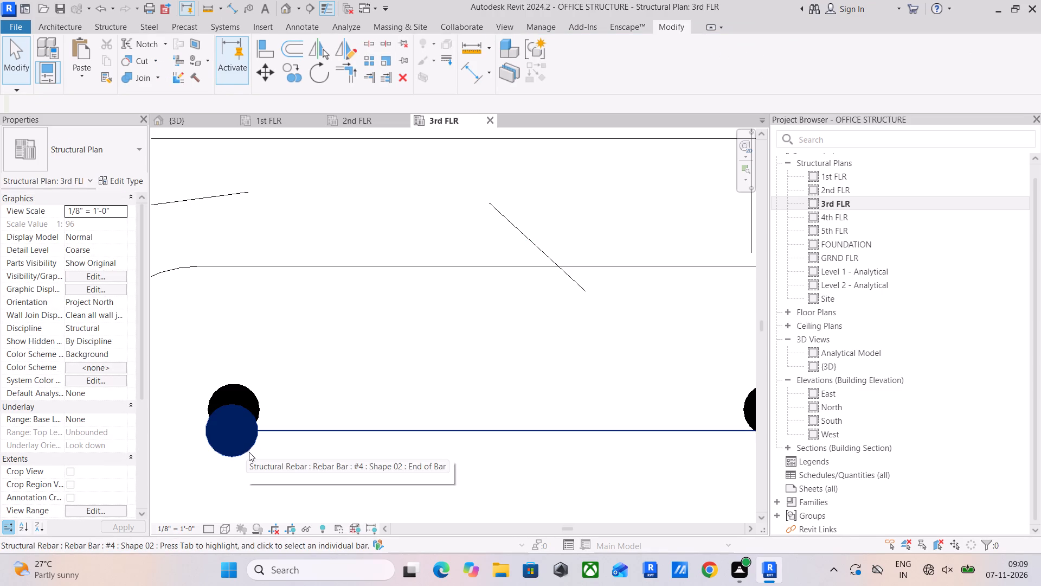
pyautogui.click(249, 452)
pyautogui.scroll(-2, 520, 447)
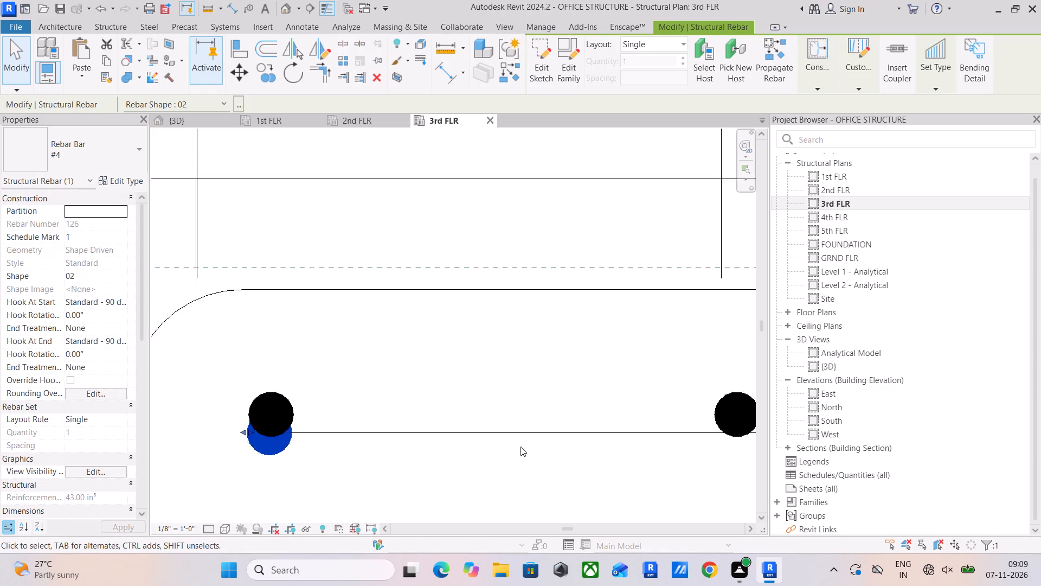
# Extend both overlapping #4 bars along the beam's south face west into the column, to its southwest vertical bar.
pyautogui.scroll(-9, 520, 447)
pyautogui.moveTo(559, 445); pyautogui.dragTo(510, 339, button='middle')
pyautogui.scroll(-3, 532, 392)
pyautogui.moveTo(504, 387); pyautogui.dragTo(468, 357, button='middle')
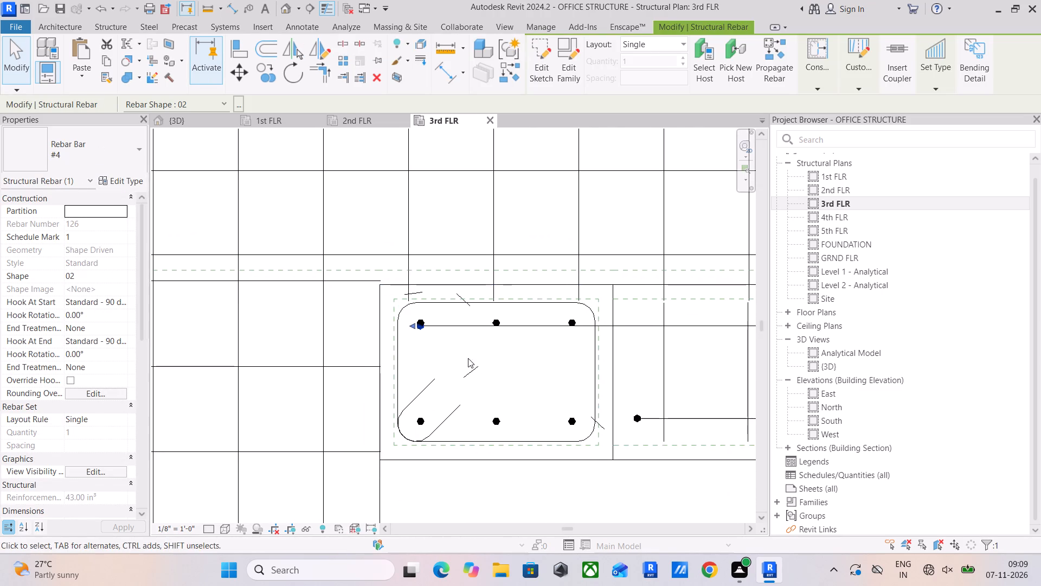
pyautogui.click(511, 372)
pyautogui.click(635, 424)
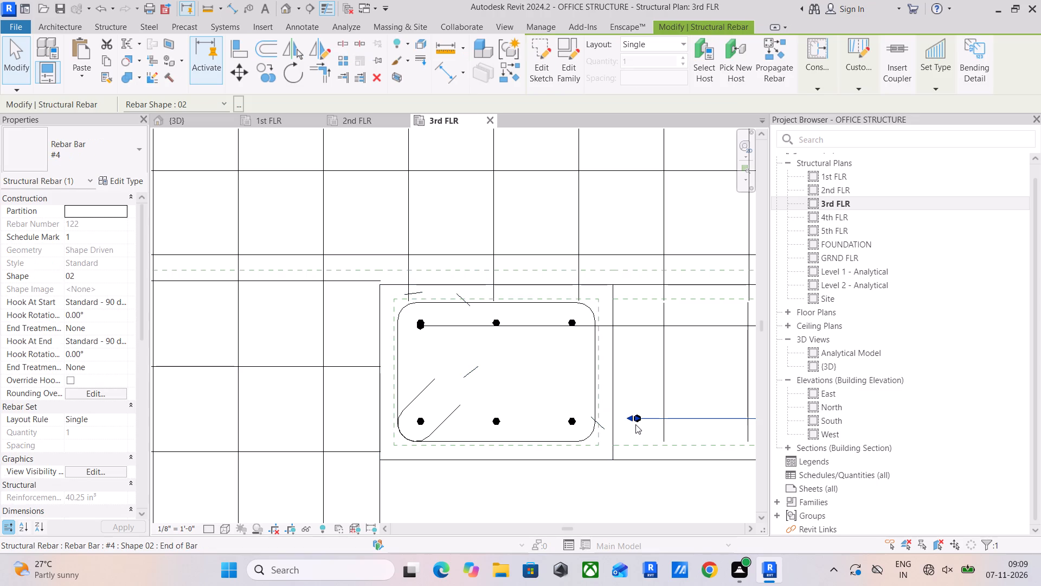
pyautogui.scroll(4, 635, 424)
pyautogui.moveTo(625, 412); pyautogui.dragTo(519, 418)
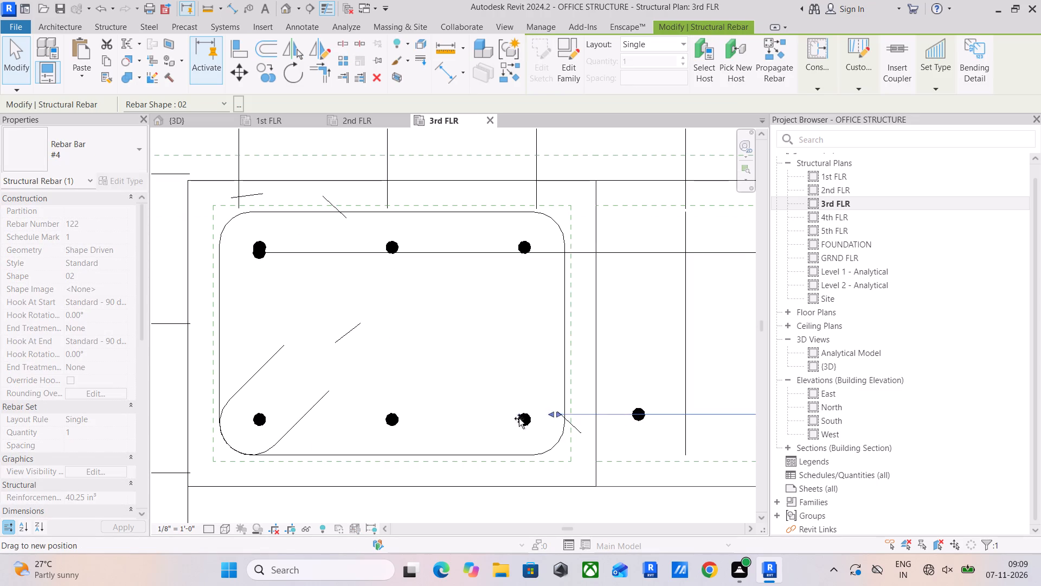
pyautogui.moveTo(519, 418); pyautogui.dragTo(259, 458)
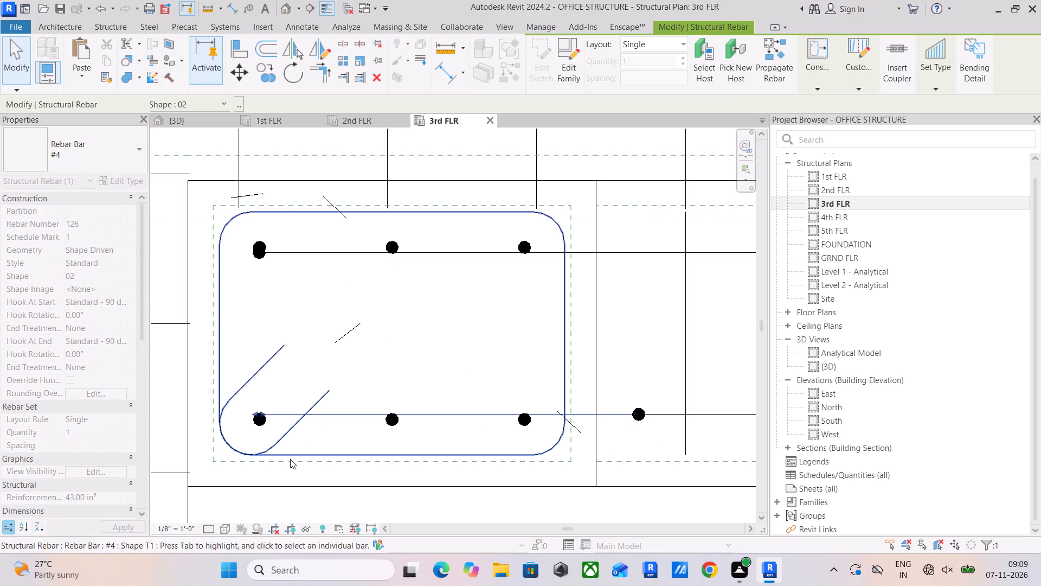
pyautogui.click(639, 423)
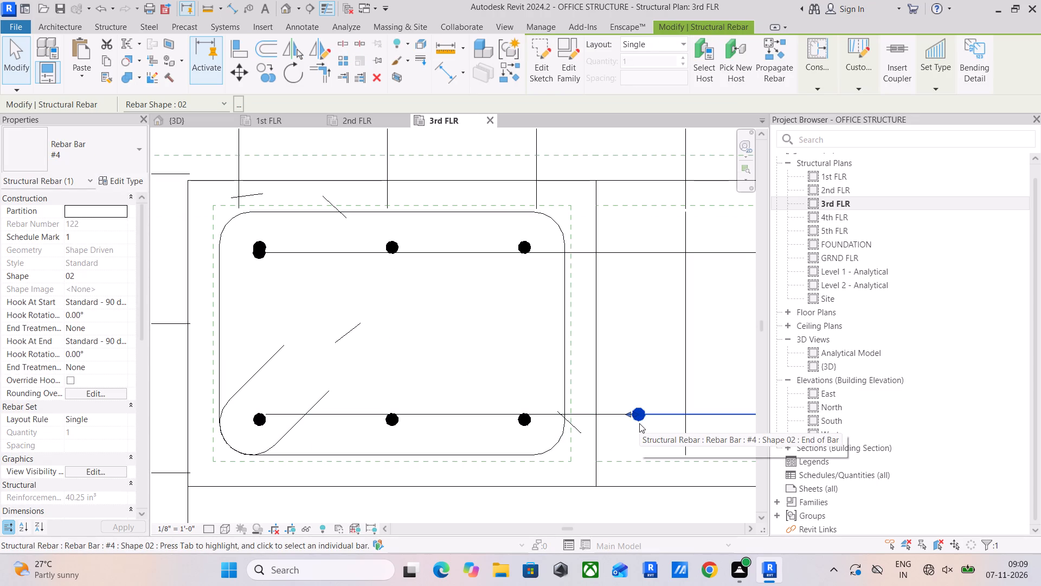
pyautogui.moveTo(631, 415); pyautogui.dragTo(258, 445)
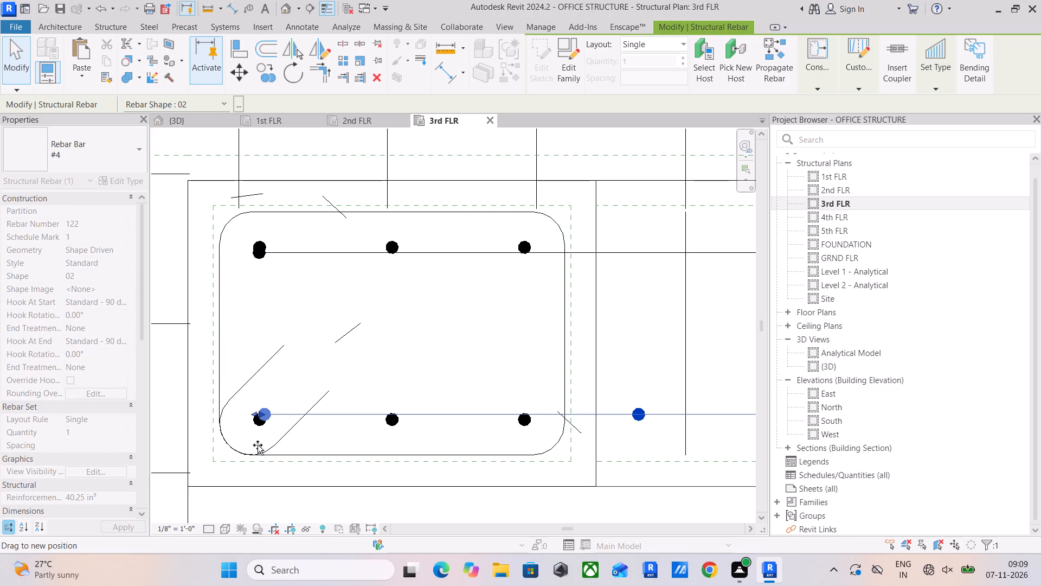
pyautogui.moveTo(258, 445); pyautogui.dragTo(253, 447)
pyautogui.click(634, 351)
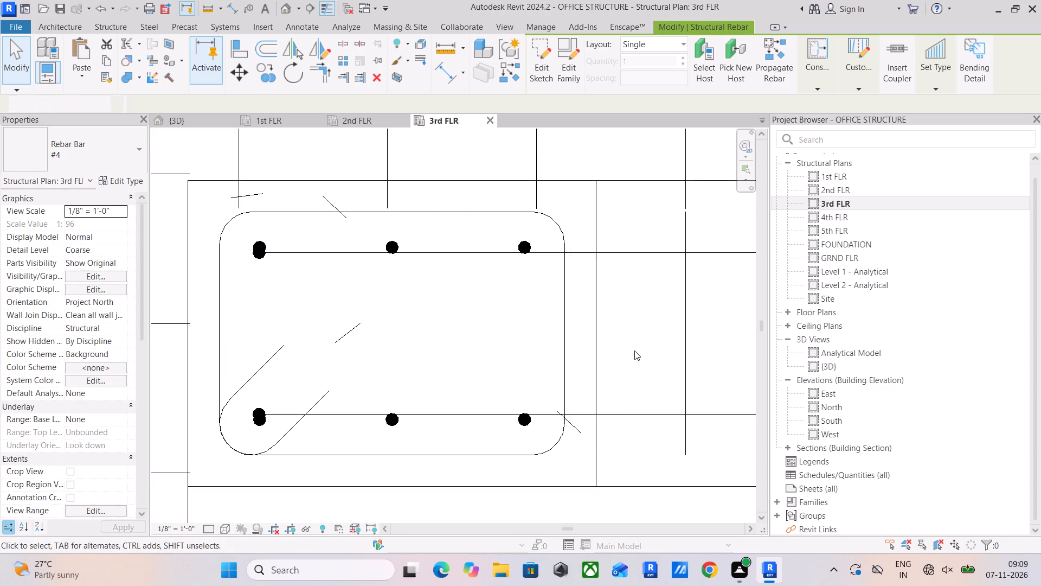
# Examine how the extended beam's stirrup set lines up with the slab bars beside the southeast corner column.
pyautogui.scroll(-9, 634, 351)
pyautogui.moveTo(635, 350); pyautogui.dragTo(521, 370, button='middle')
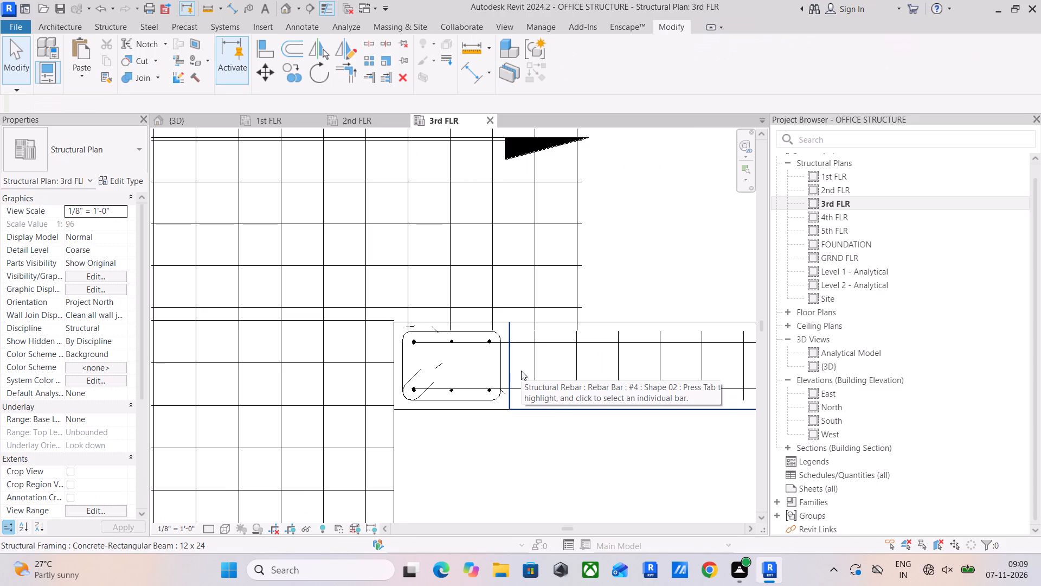
pyautogui.scroll(-3, 574, 372)
pyautogui.moveTo(582, 373); pyautogui.dragTo(573, 391, button='middle')
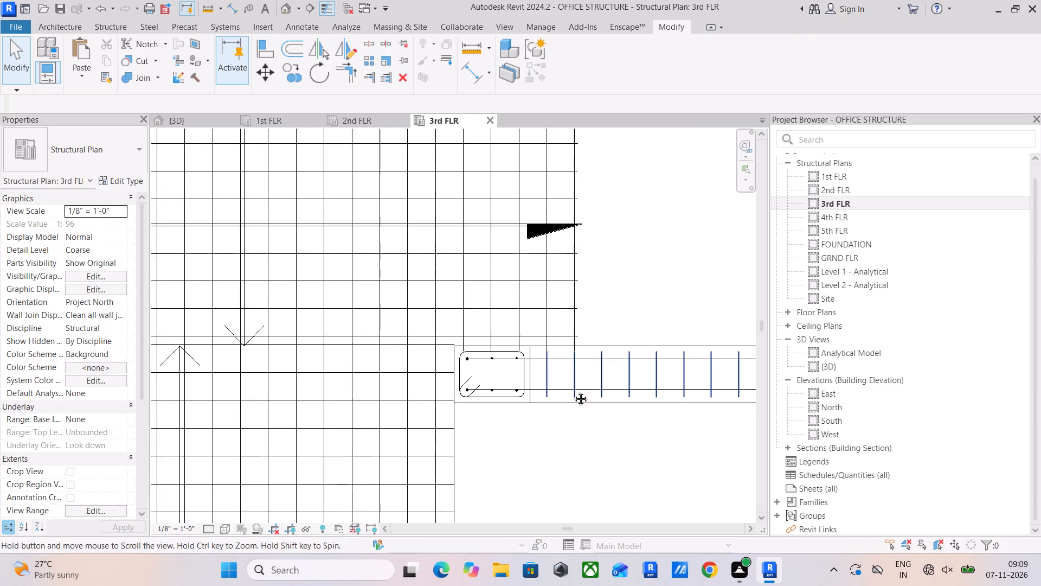
pyautogui.moveTo(573, 391); pyautogui.dragTo(538, 412, button='middle')
pyautogui.scroll(9, 534, 372)
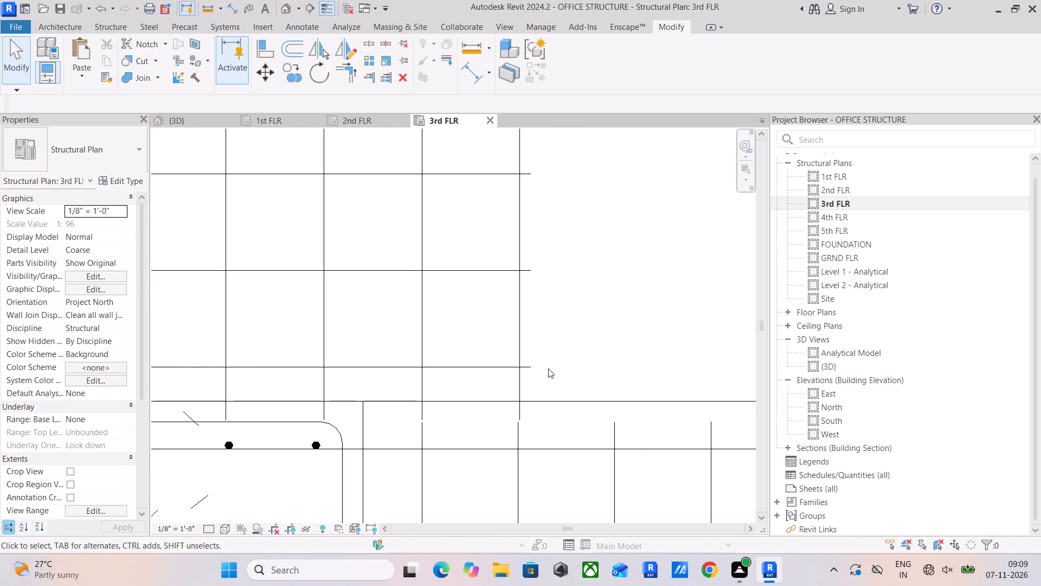
pyautogui.click(516, 454)
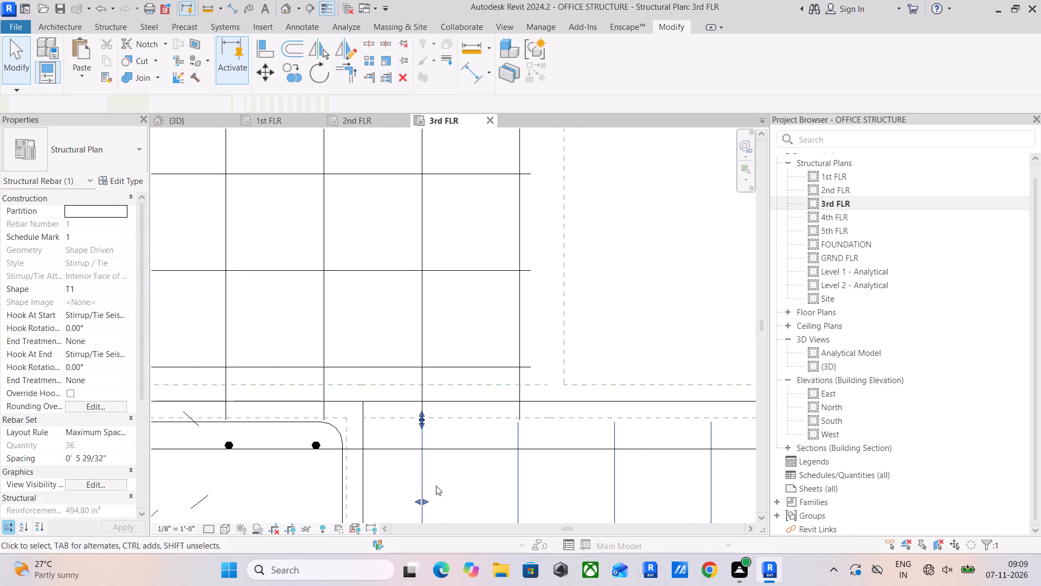
pyautogui.scroll(-9, 491, 428)
pyautogui.scroll(-5, 558, 436)
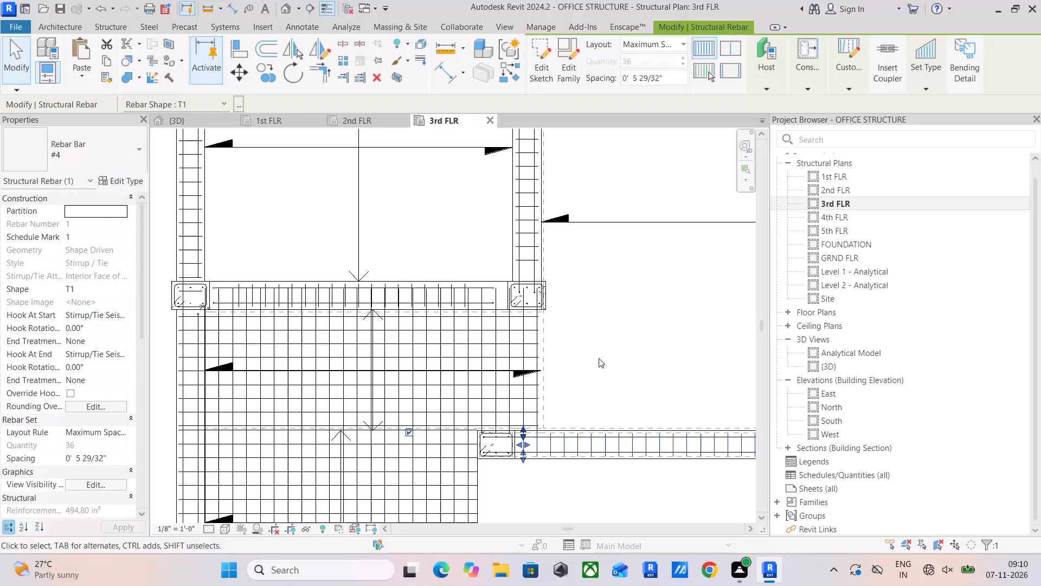
# Extend one #4 bar along the south face of the bay's north beam east into the column, to its southeast vertical bar.
pyautogui.scroll(5, 520, 315)
pyautogui.scroll(4, 455, 306)
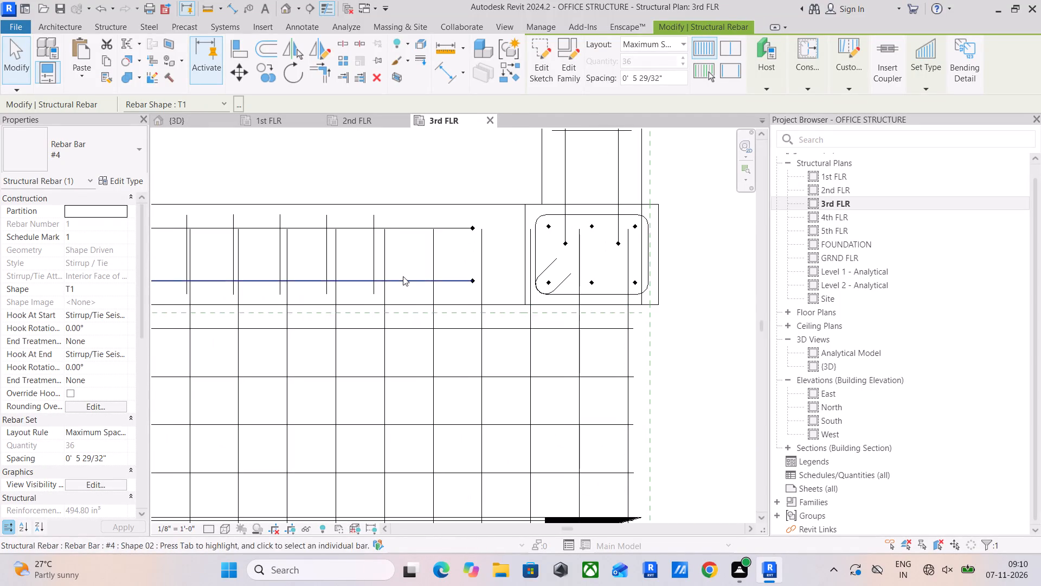
pyautogui.click(375, 260)
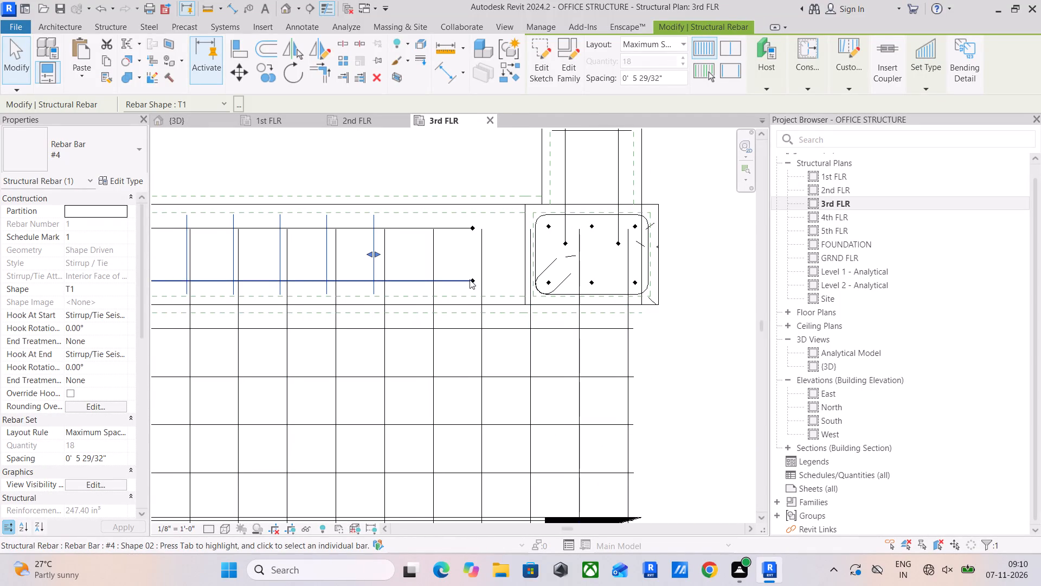
pyautogui.click(470, 279)
pyautogui.scroll(5, 473, 241)
pyautogui.moveTo(531, 310); pyautogui.dragTo(369, 290, button='middle')
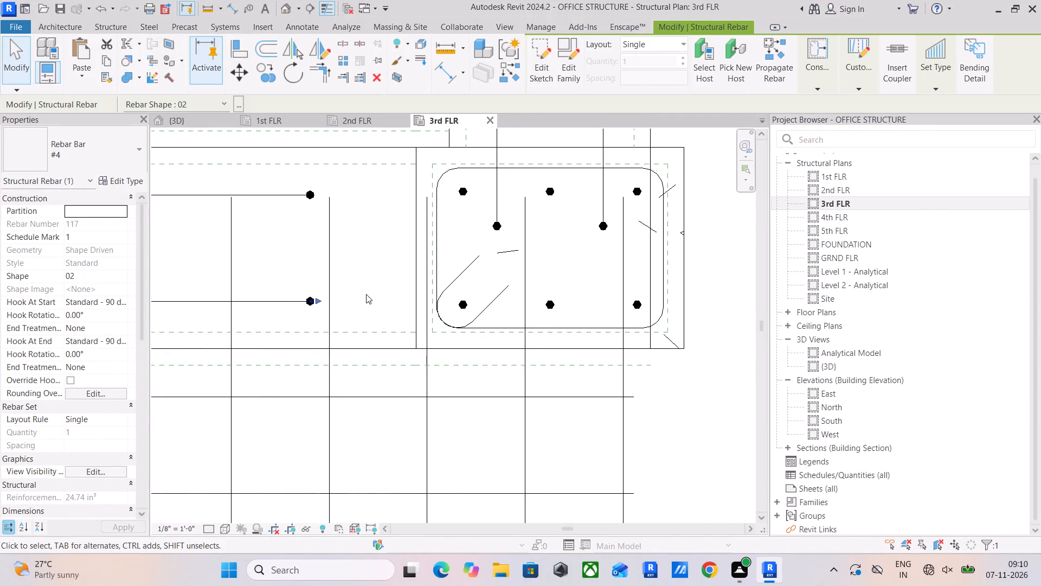
pyautogui.moveTo(321, 298); pyautogui.dragTo(621, 333)
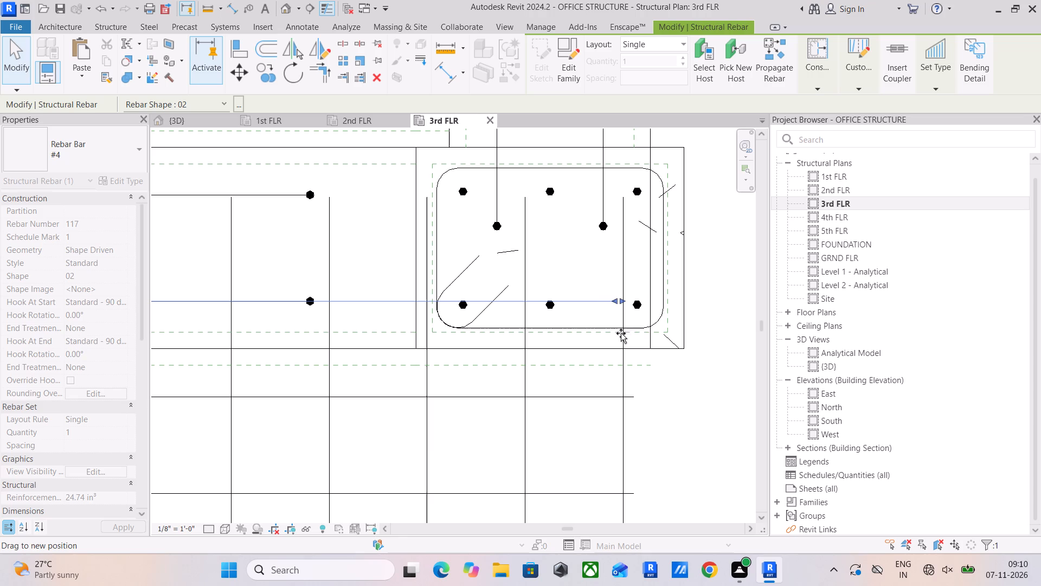
pyautogui.moveTo(621, 333); pyautogui.dragTo(637, 338)
pyautogui.scroll(8, 592, 279)
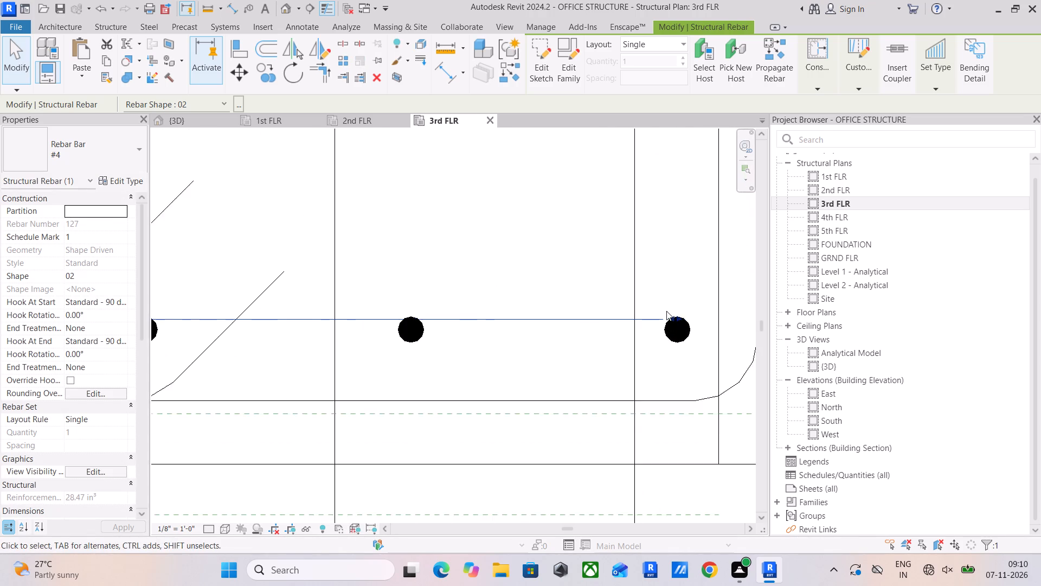
pyautogui.scroll(4, 682, 308)
pyautogui.click(665, 266)
pyautogui.scroll(-6, 551, 290)
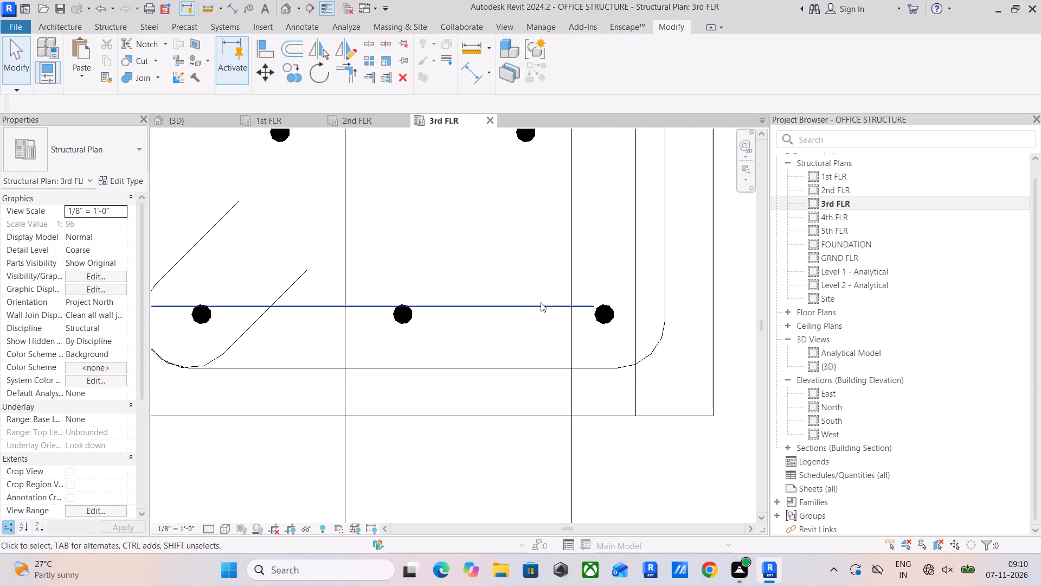
# Extend the second overlapping #4 bar along the north beam's south face east into the column, to its southeast vertical bar.
pyautogui.scroll(-8, 523, 316)
pyautogui.moveTo(440, 347); pyautogui.dragTo(447, 353, button='middle')
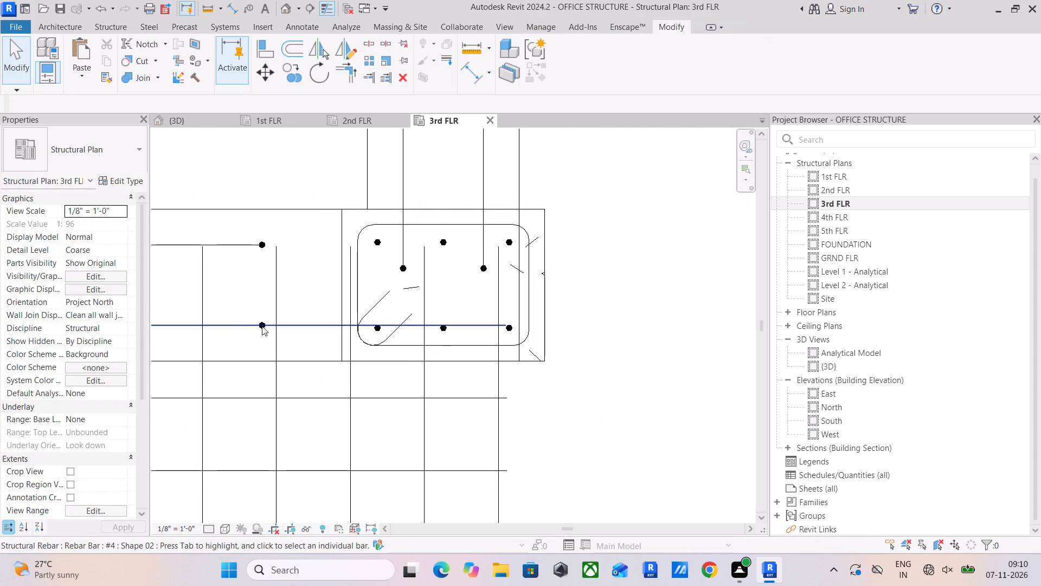
pyautogui.scroll(9, 262, 318)
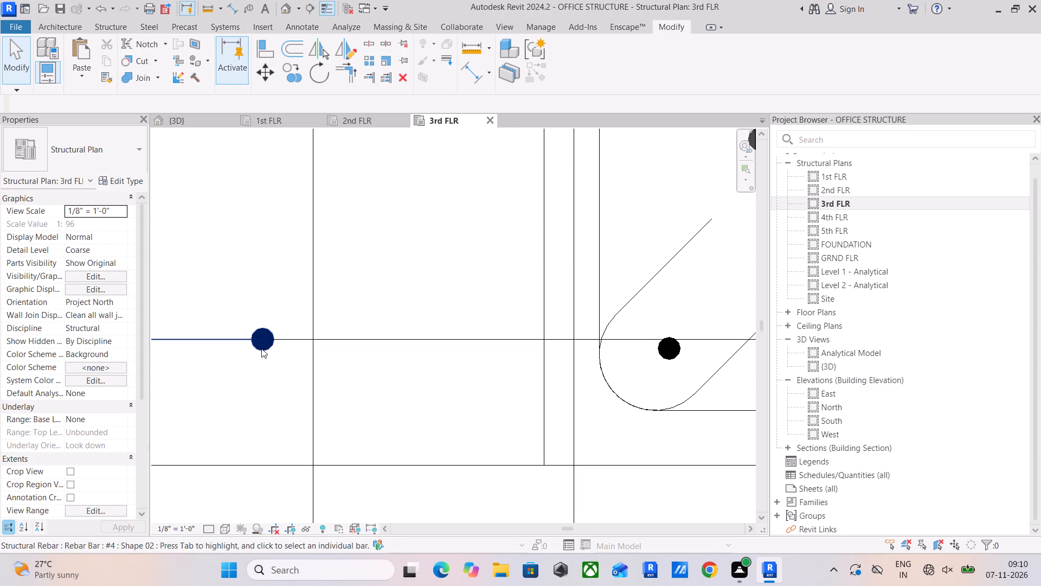
pyautogui.click(261, 348)
pyautogui.scroll(-7, 305, 348)
pyautogui.moveTo(318, 349); pyautogui.dragTo(264, 342, button='middle')
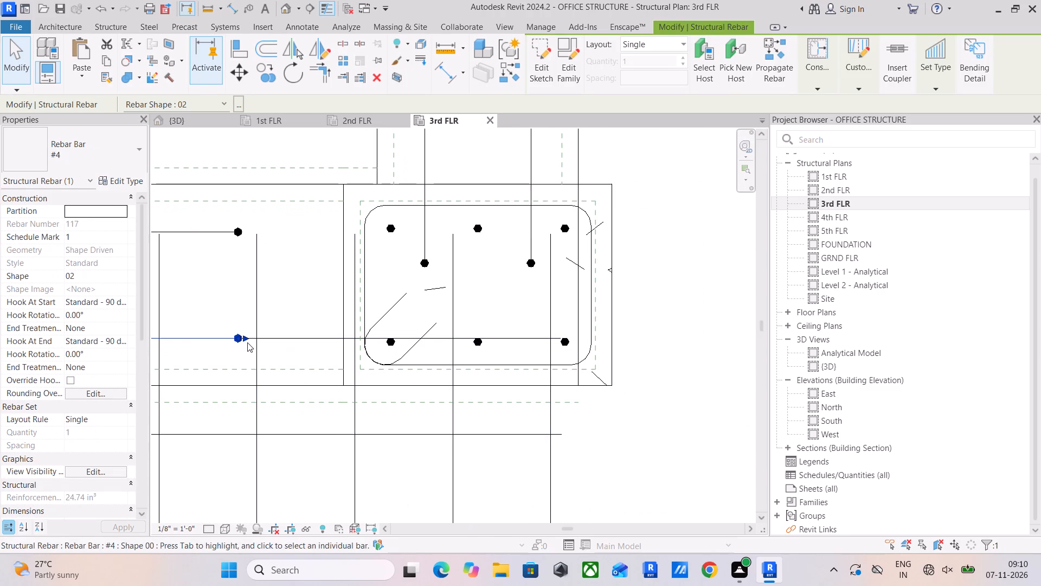
pyautogui.moveTo(245, 337); pyautogui.dragTo(557, 379)
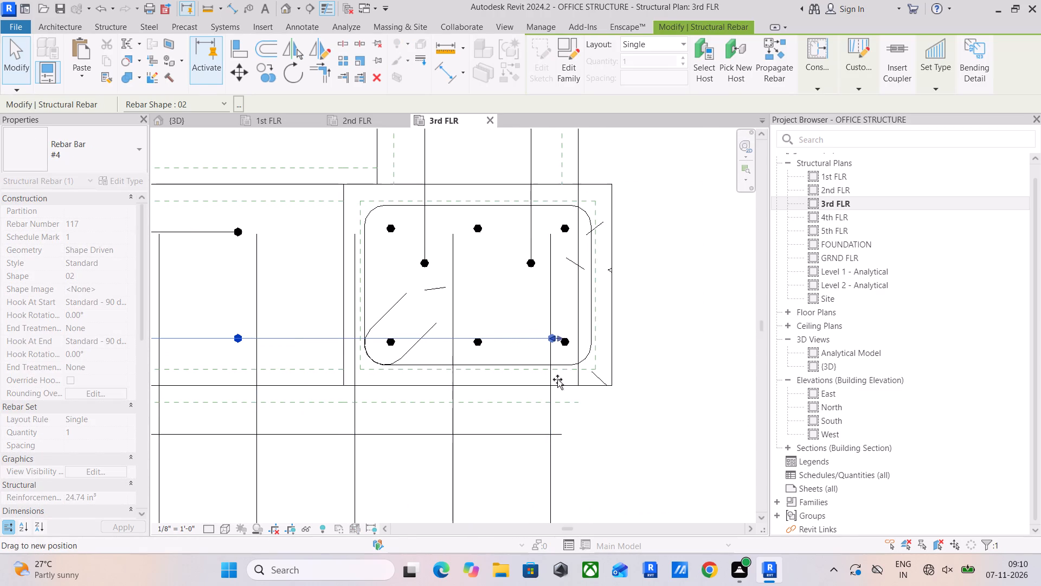
pyautogui.moveTo(557, 379); pyautogui.dragTo(569, 383)
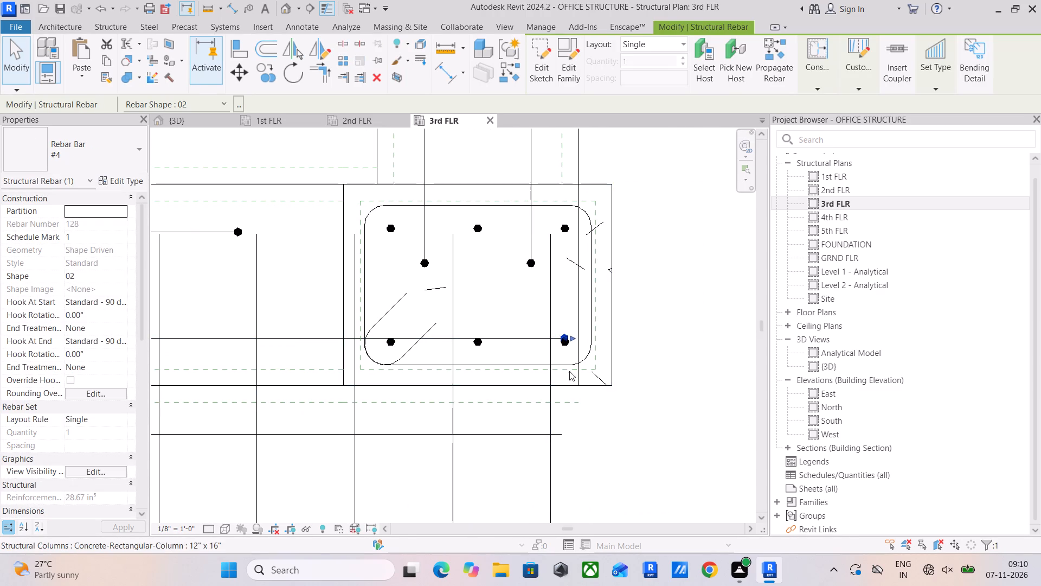
pyautogui.scroll(10, 571, 334)
pyautogui.click(552, 264)
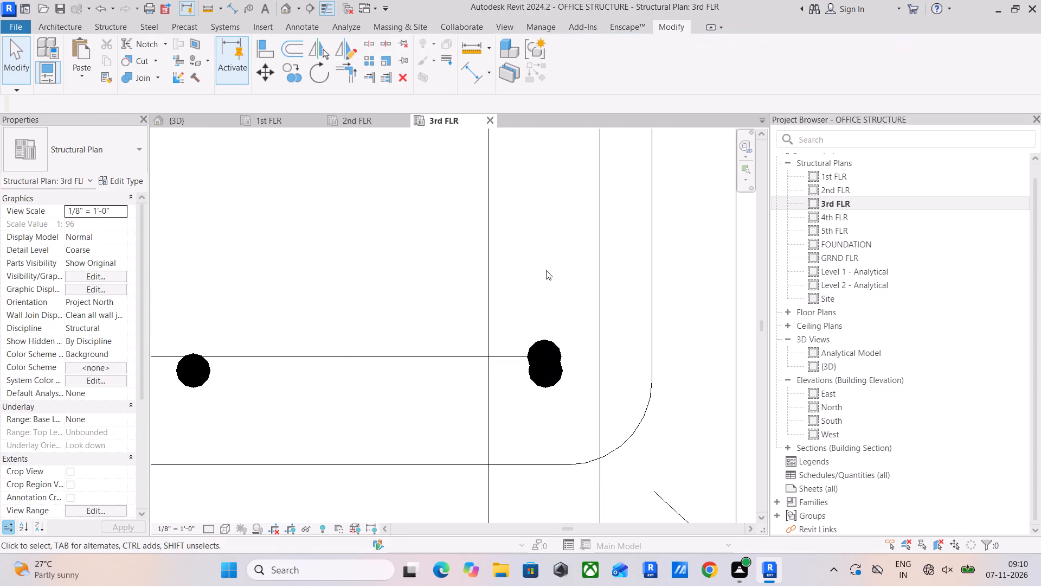
# Extend one #4 bar along the beam's north face east into the column, to its northeast vertical bar.
pyautogui.scroll(-5, 498, 254)
pyautogui.scroll(-4, 498, 302)
pyautogui.moveTo(498, 304); pyautogui.dragTo(516, 355, button='middle')
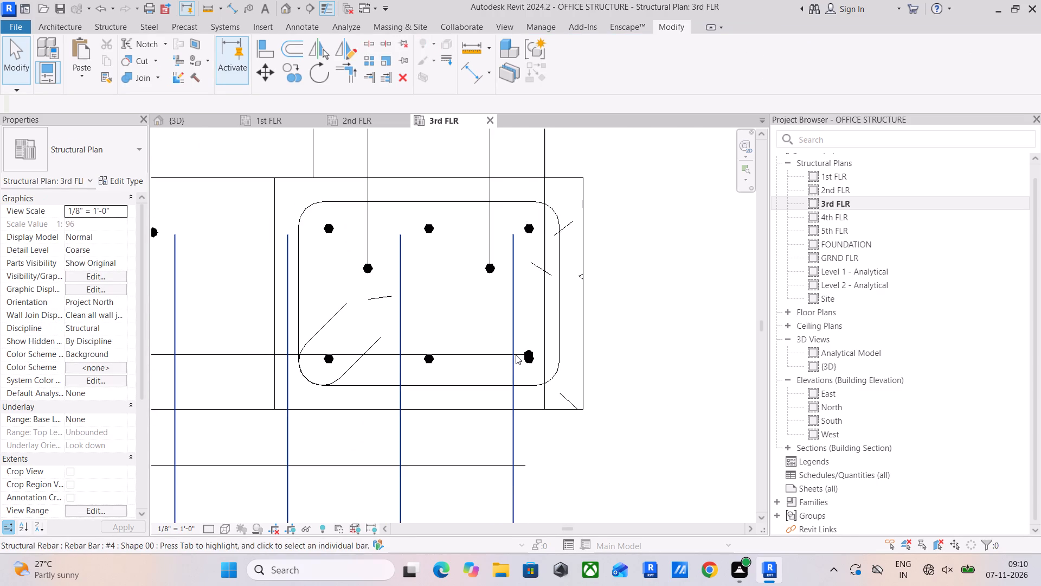
pyautogui.scroll(-3, 516, 355)
pyautogui.click(277, 275)
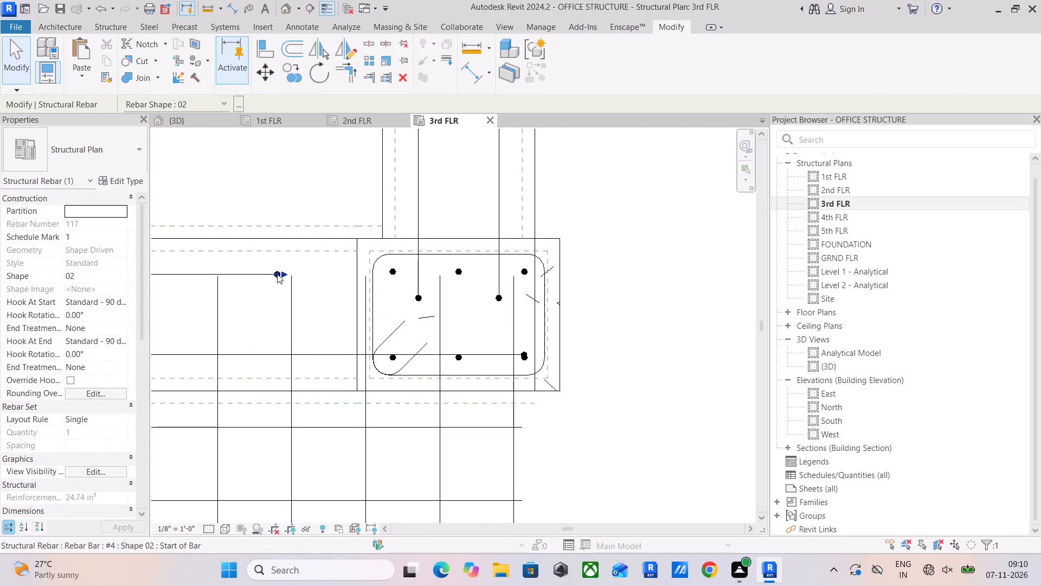
pyautogui.moveTo(284, 273); pyautogui.dragTo(523, 284)
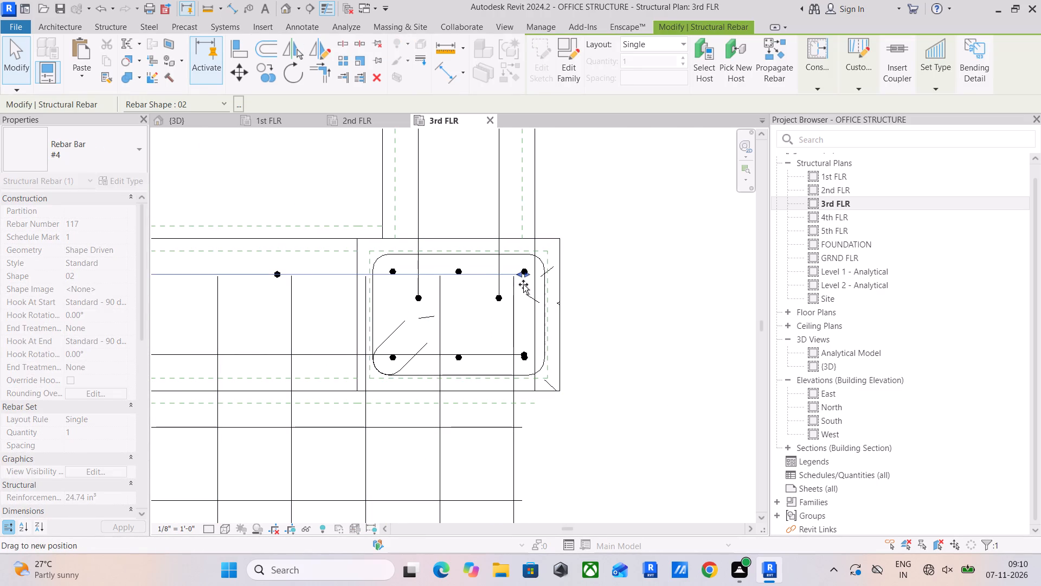
pyautogui.moveTo(523, 284); pyautogui.dragTo(524, 285)
pyautogui.scroll(14, 527, 271)
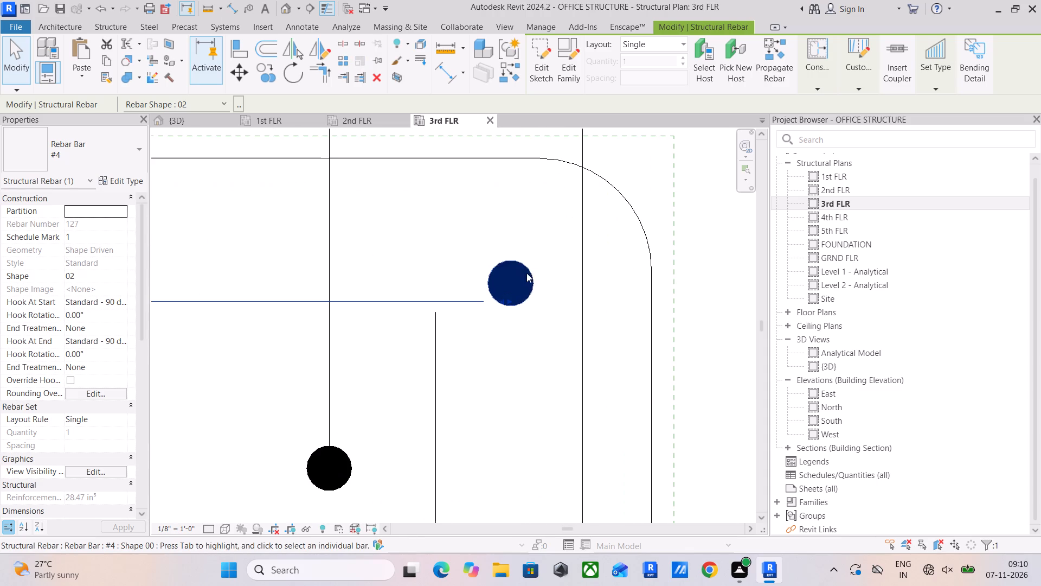
# Extend the second overlapping #4 bar on the beam's north face into the east column and align its end with the northeast vertical bar.
pyautogui.scroll(-15, 461, 317)
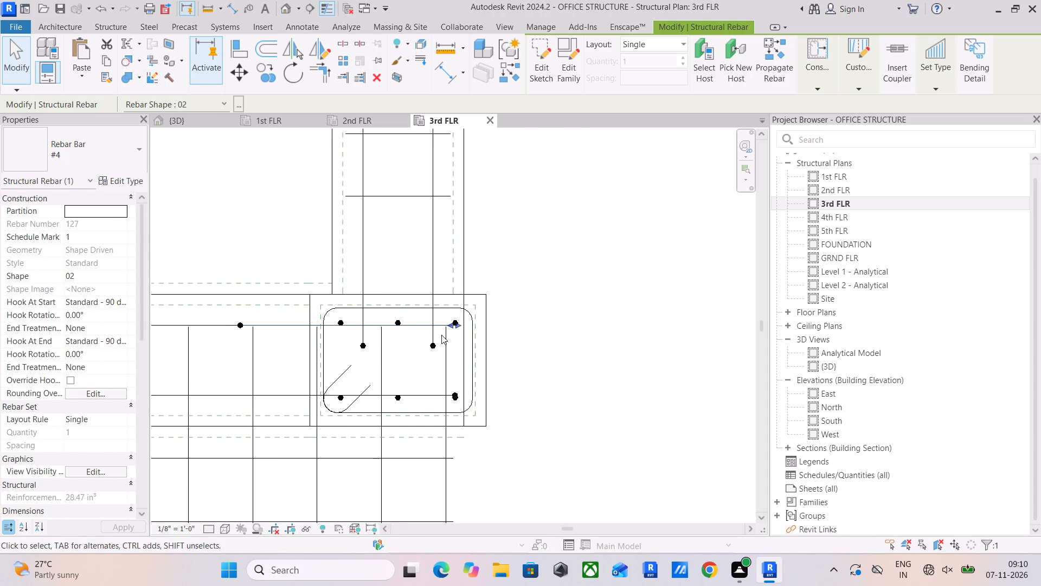
pyautogui.moveTo(441, 335); pyautogui.dragTo(489, 344, button='middle')
pyautogui.scroll(11, 293, 337)
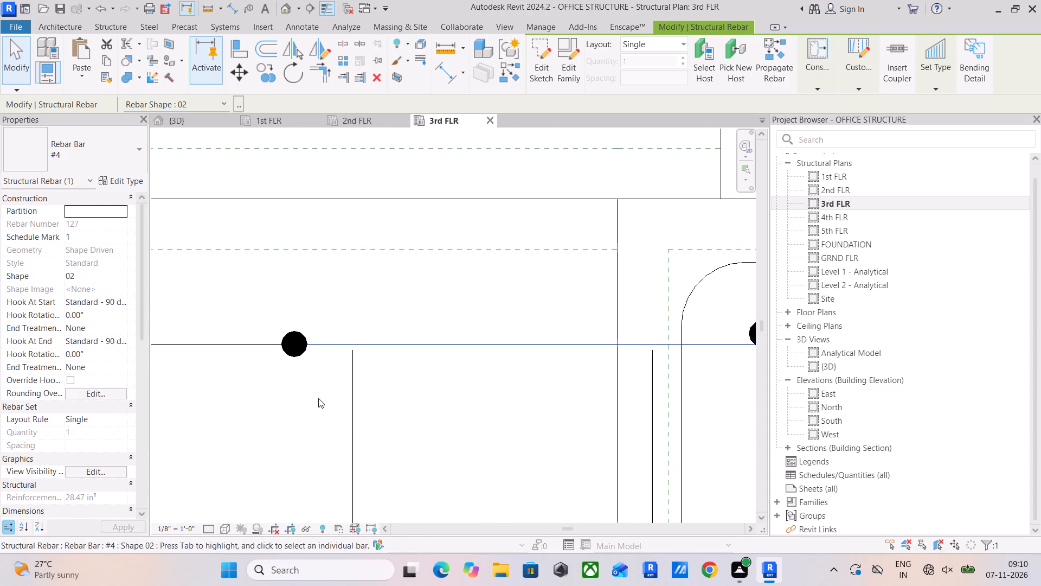
pyautogui.click(318, 399)
pyautogui.click(299, 359)
pyautogui.scroll(-9, 320, 357)
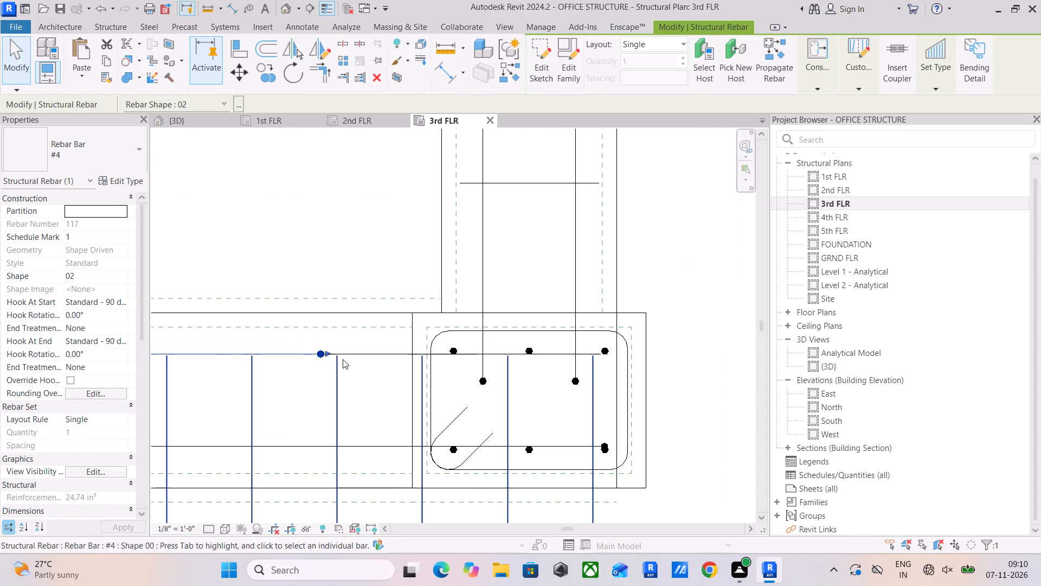
pyautogui.moveTo(329, 355); pyautogui.dragTo(609, 376)
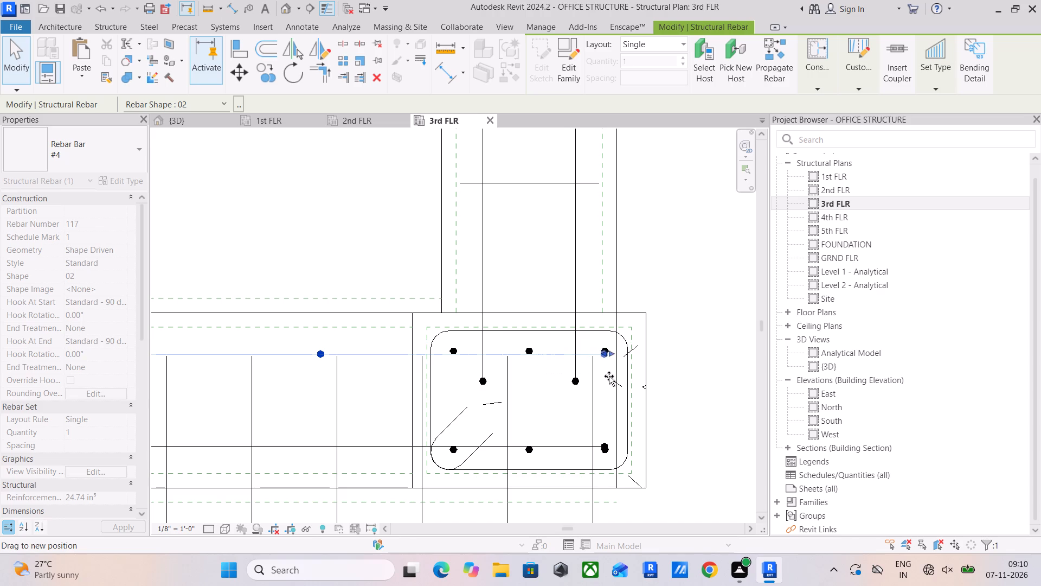
pyautogui.moveTo(609, 376); pyautogui.dragTo(610, 376)
pyautogui.scroll(13, 608, 367)
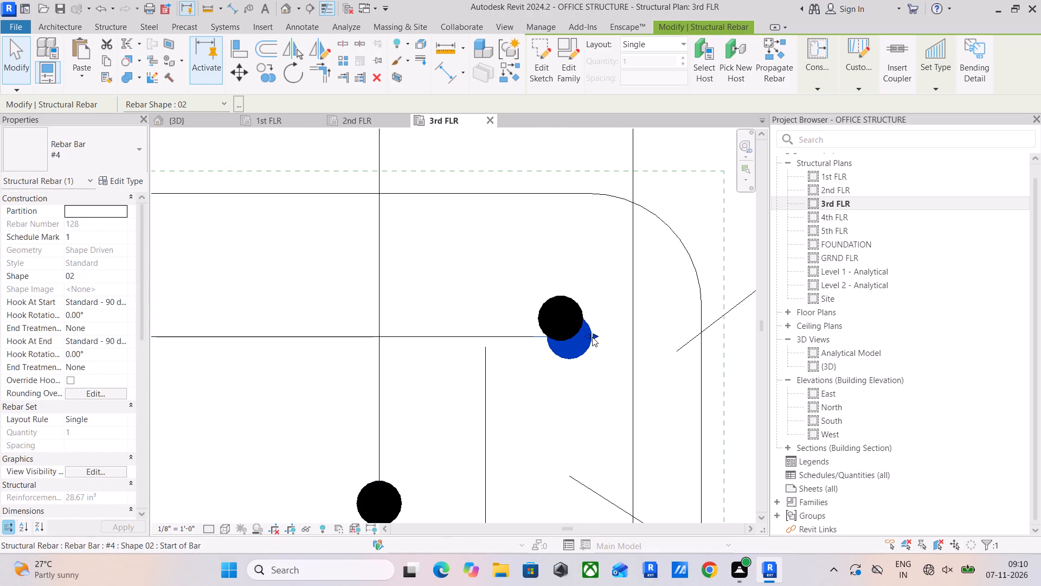
pyautogui.moveTo(590, 334); pyautogui.dragTo(583, 337)
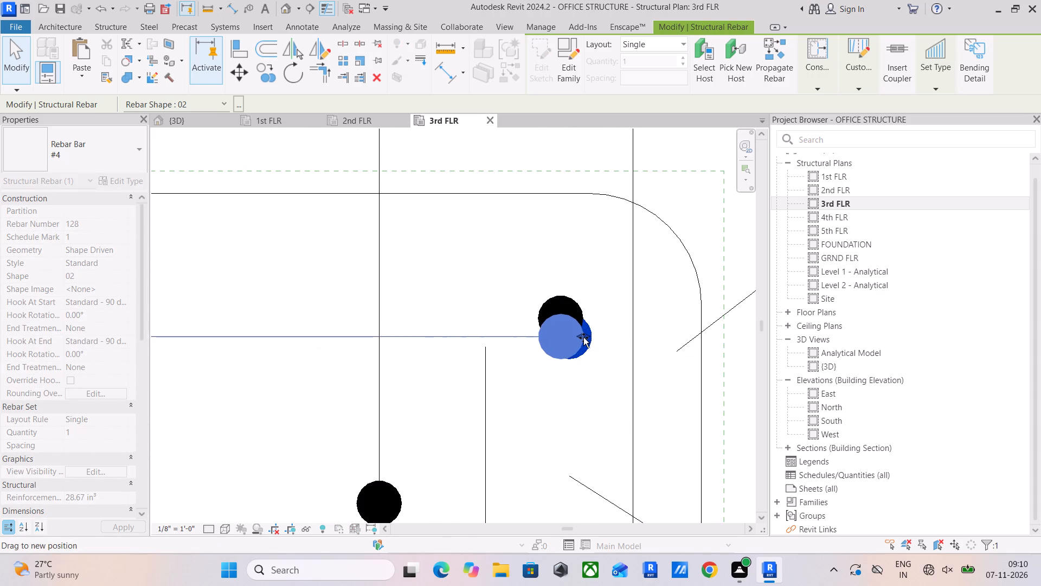
pyautogui.moveTo(583, 337); pyautogui.dragTo(583, 339)
pyautogui.click(580, 393)
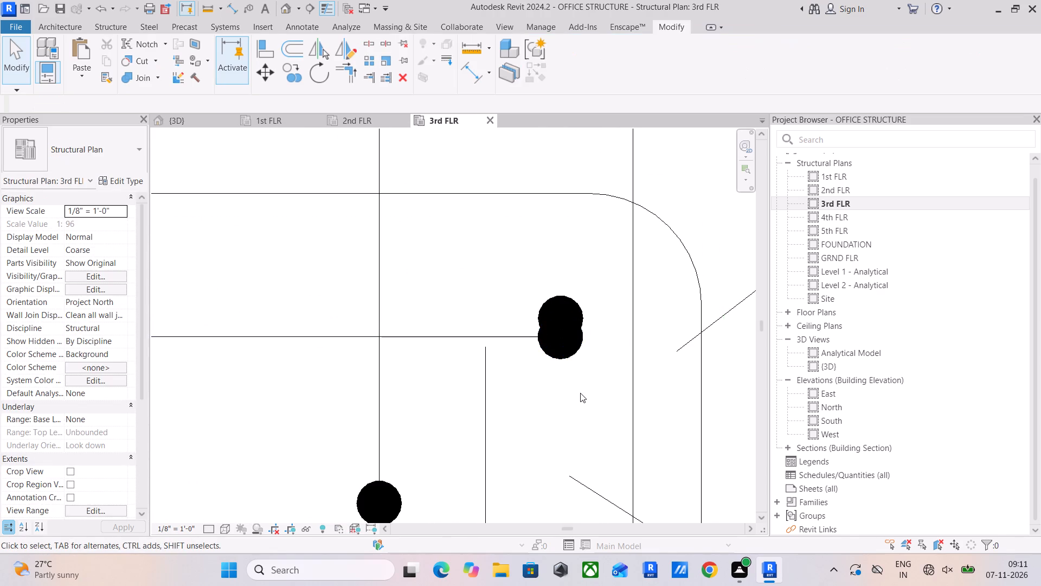
# Stretch the beam's stirrup set east to line up with the last slab bar before the east column.
pyautogui.scroll(-11, 581, 392)
pyautogui.moveTo(583, 390); pyautogui.dragTo(609, 329, button='middle')
pyautogui.scroll(-5, 580, 345)
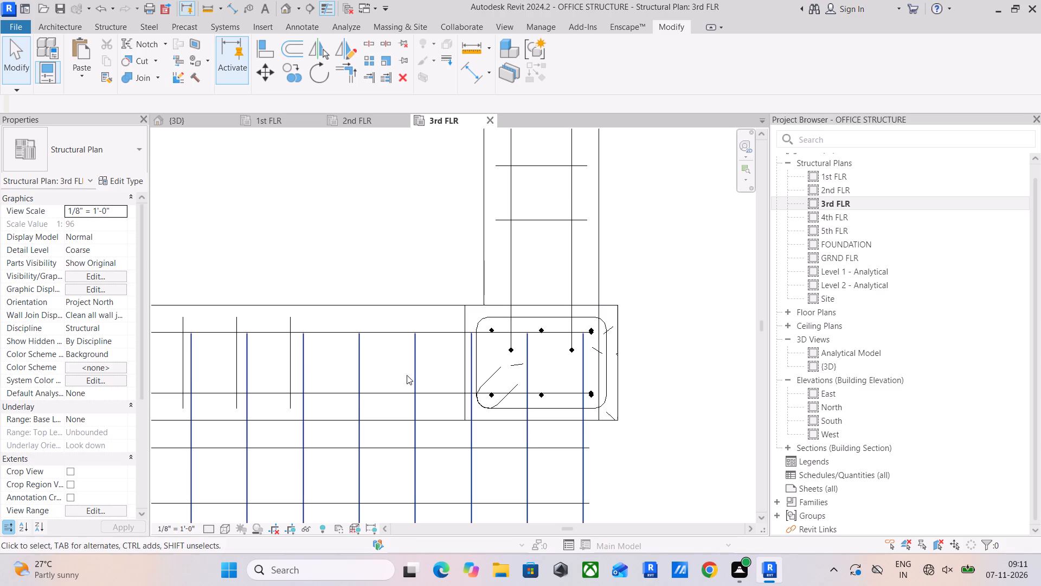
pyautogui.click(295, 370)
pyautogui.moveTo(293, 360); pyautogui.dragTo(306, 359)
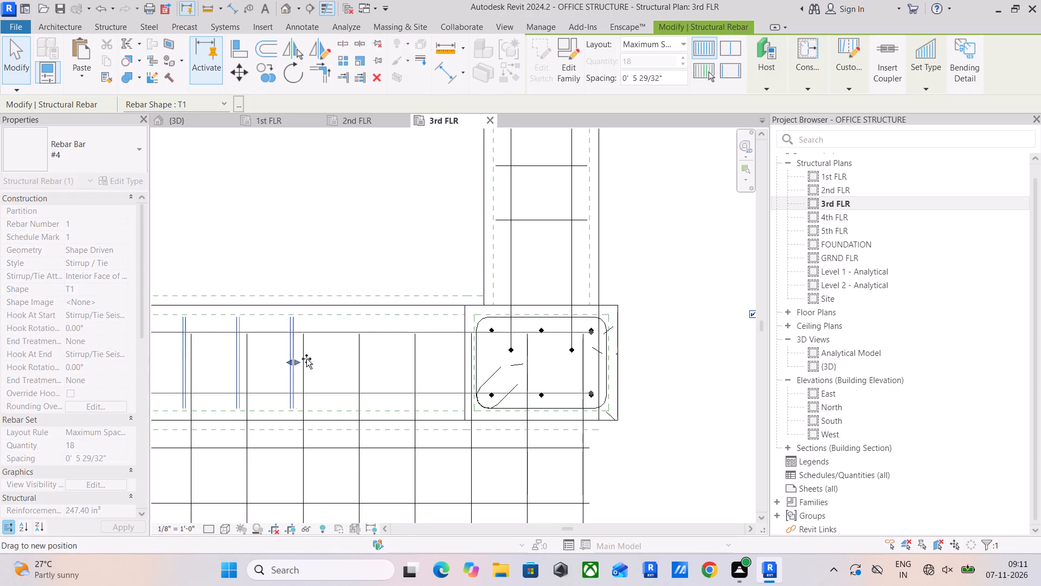
pyautogui.moveTo(306, 359); pyautogui.dragTo(416, 380)
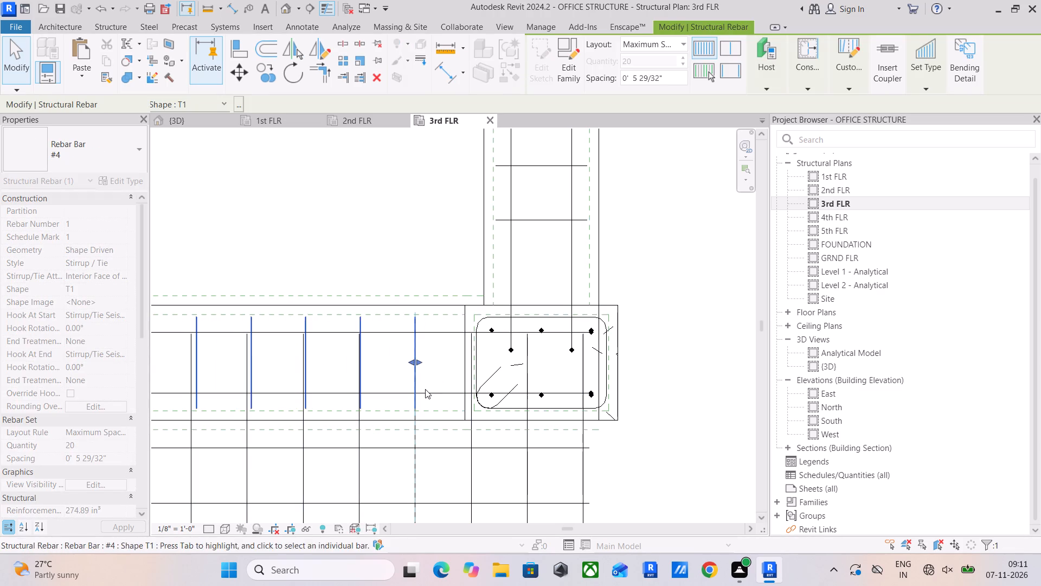
# Stretch the same stirrup set's west end to the first slab bar beside the west column.
pyautogui.scroll(-11, 440, 368)
pyautogui.moveTo(440, 369); pyautogui.dragTo(579, 371, button='middle')
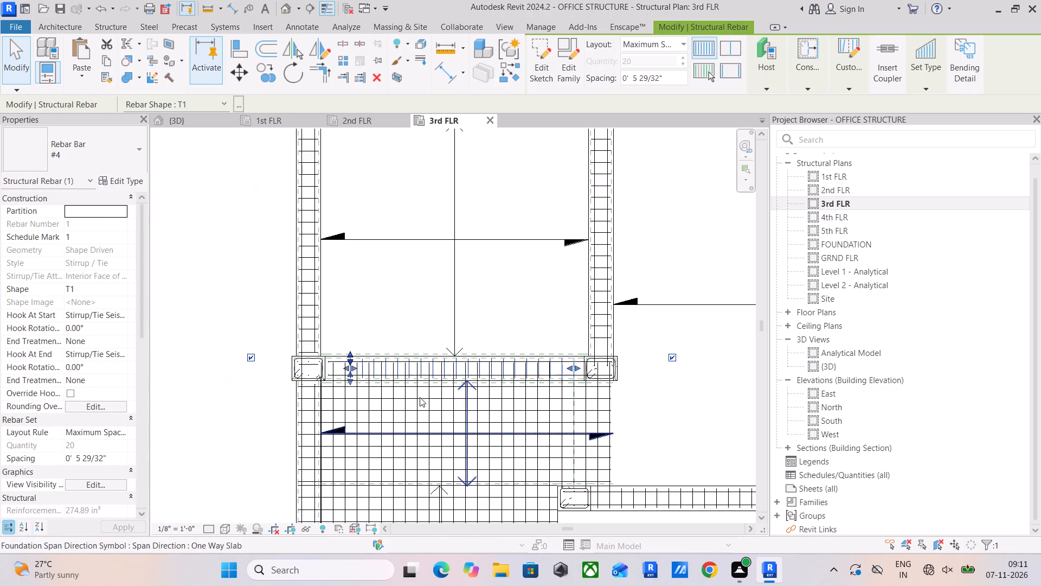
pyautogui.scroll(6, 401, 398)
pyautogui.moveTo(307, 369); pyautogui.dragTo(403, 391, button='middle')
pyautogui.scroll(5, 338, 360)
pyautogui.scroll(5, 394, 358)
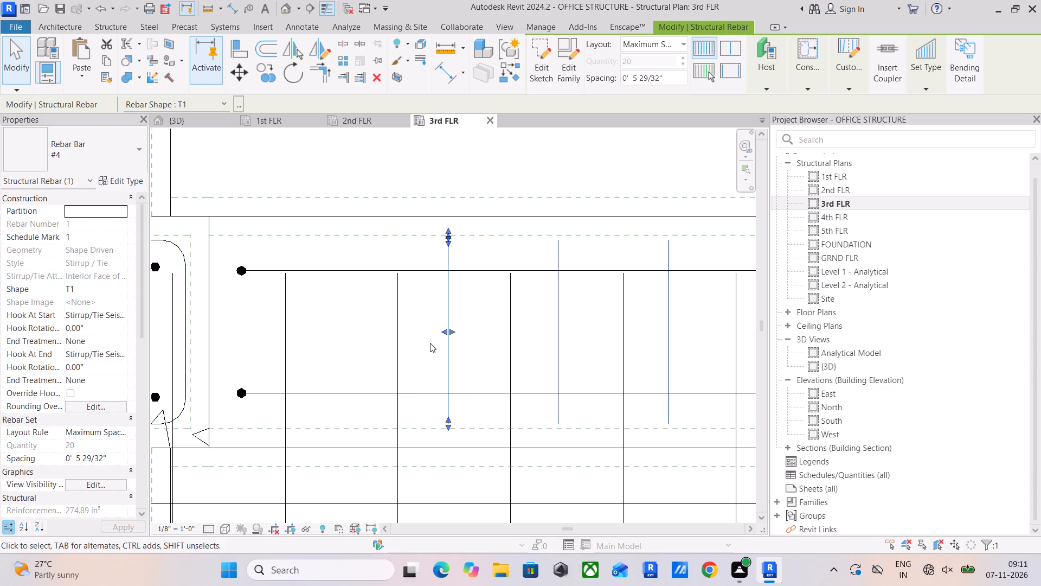
pyautogui.moveTo(441, 332); pyautogui.dragTo(287, 365)
# Extend one #4 bar along the beam's south face west into the column, to its southwest vertical bar.
pyautogui.click(239, 391)
pyautogui.moveTo(258, 386); pyautogui.dragTo(513, 374, button='middle')
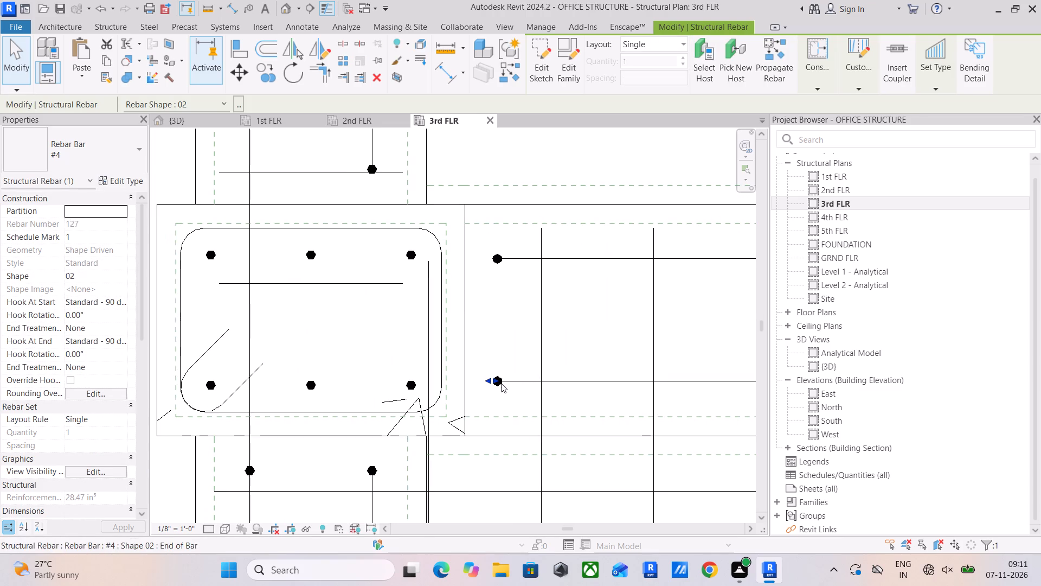
pyautogui.moveTo(485, 380); pyautogui.dragTo(217, 408)
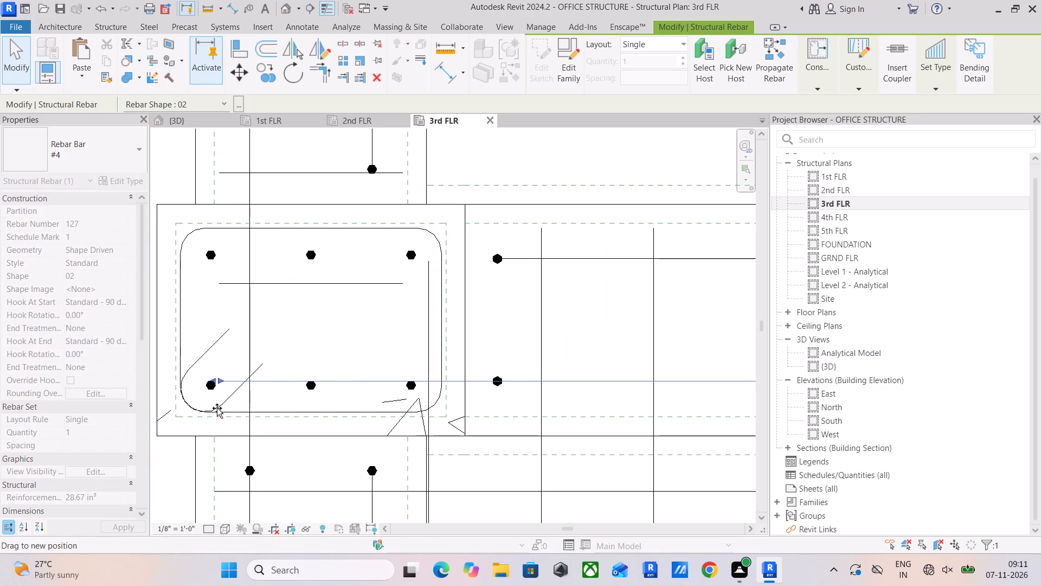
pyautogui.moveTo(217, 408); pyautogui.dragTo(210, 412)
pyautogui.moveTo(210, 412); pyautogui.dragTo(213, 413)
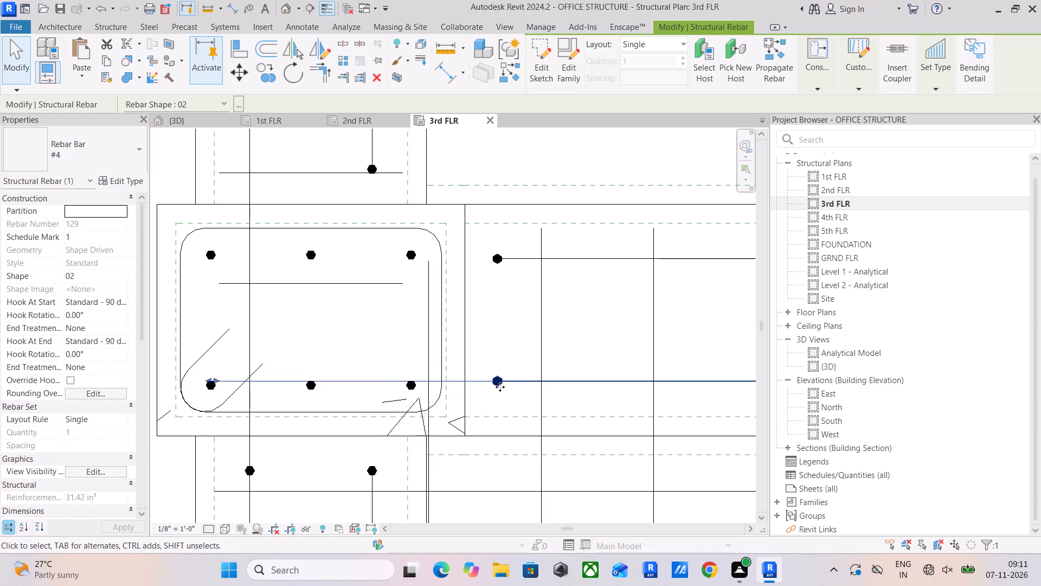
# Extend the second overlapping south-face #4 bar into the west column and align its end with the southwest vertical bar.
pyautogui.scroll(3, 500, 388)
pyautogui.click(500, 388)
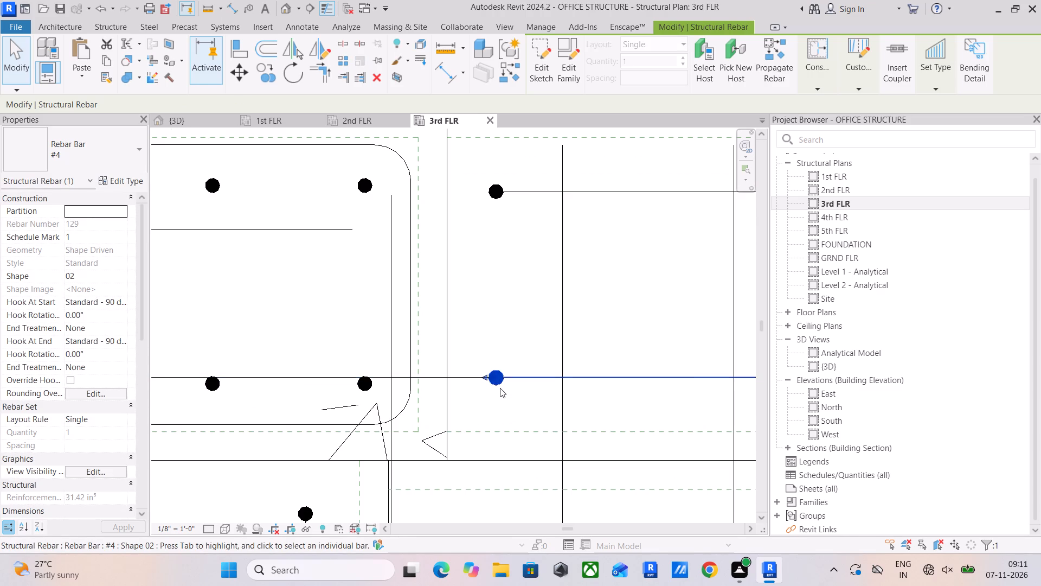
pyautogui.scroll(-5, 480, 378)
pyautogui.moveTo(504, 385); pyautogui.dragTo(512, 386, button='middle')
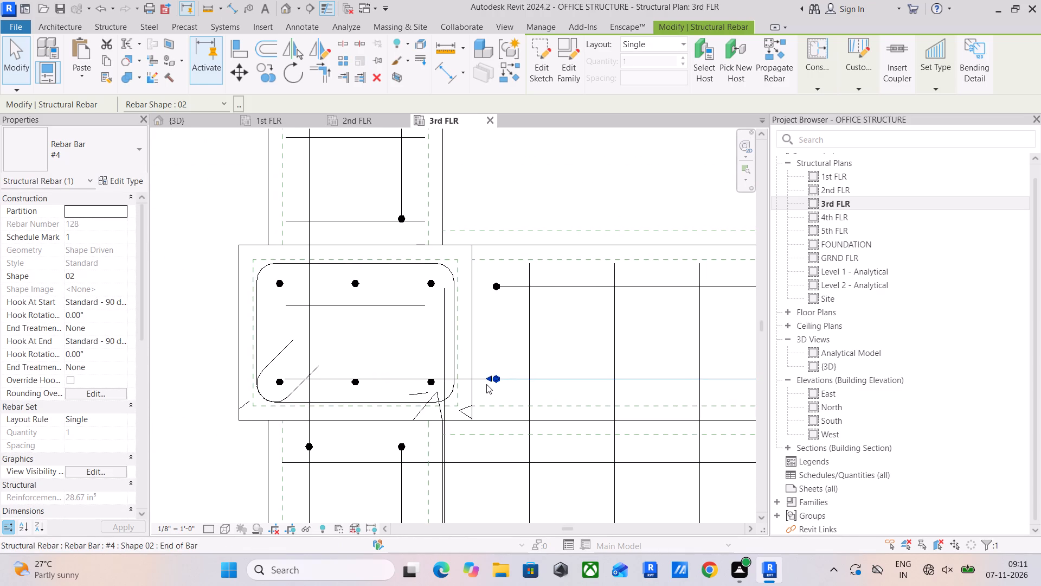
pyautogui.moveTo(487, 380); pyautogui.dragTo(277, 406)
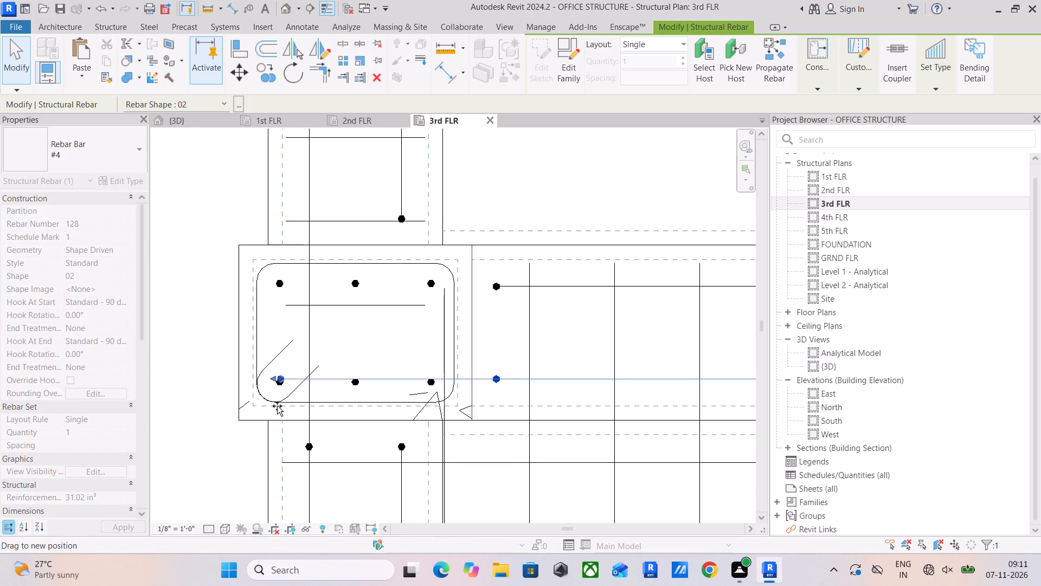
pyautogui.moveTo(277, 406); pyautogui.dragTo(277, 406)
pyautogui.scroll(14, 280, 380)
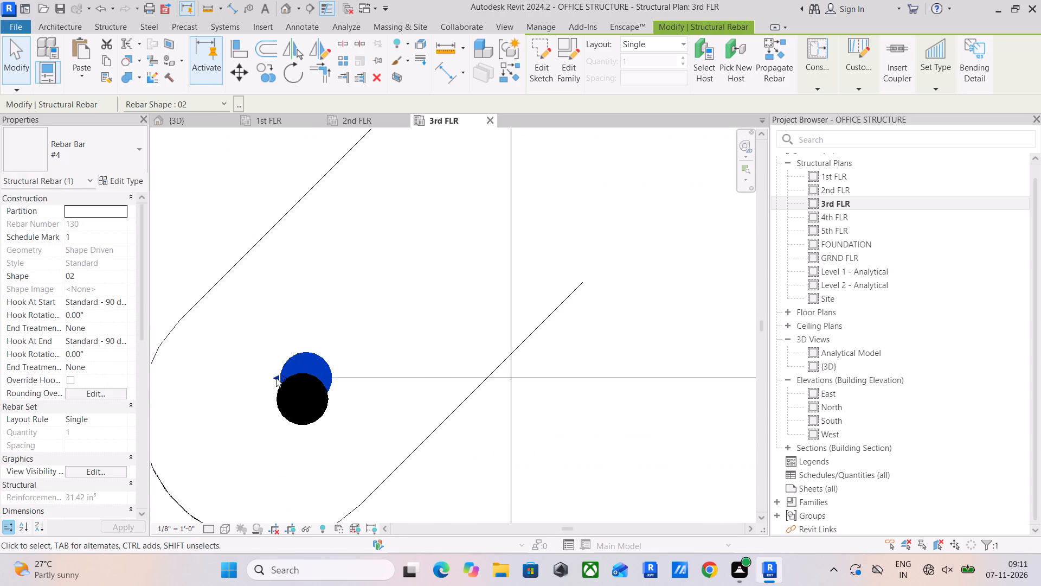
pyautogui.click(277, 378)
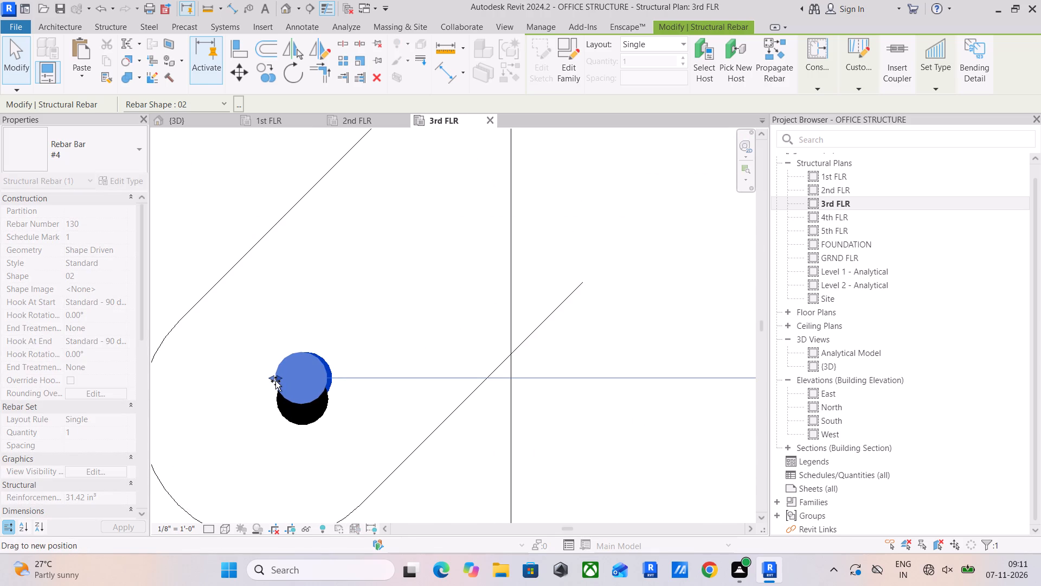
pyautogui.click(381, 301)
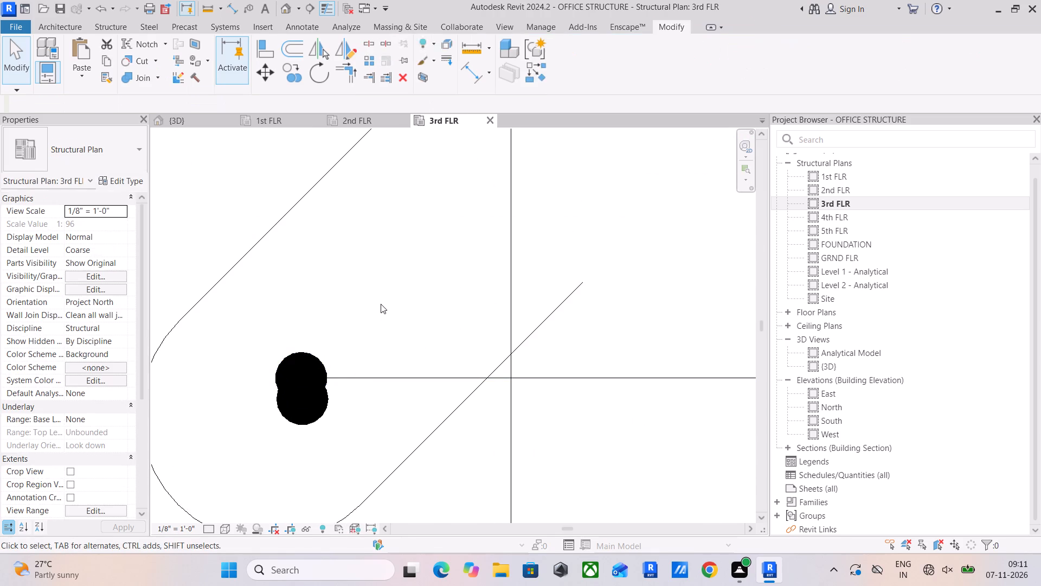
# Extend one #4 bar along the beam's north face west into the column, to its northwest vertical bar.
pyautogui.scroll(-10, 392, 315)
pyautogui.moveTo(467, 347); pyautogui.dragTo(339, 448, button='middle')
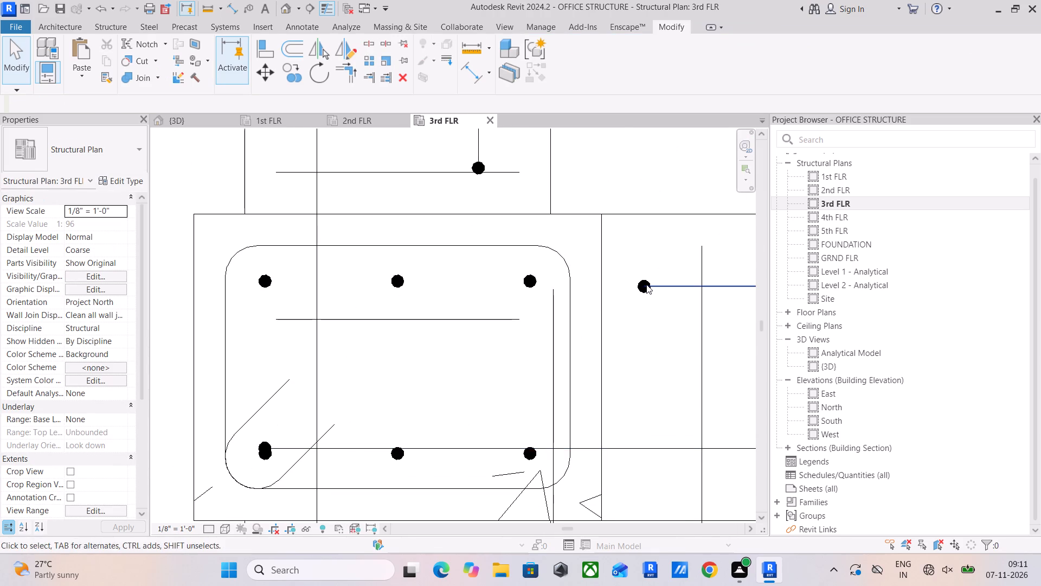
pyautogui.click(646, 284)
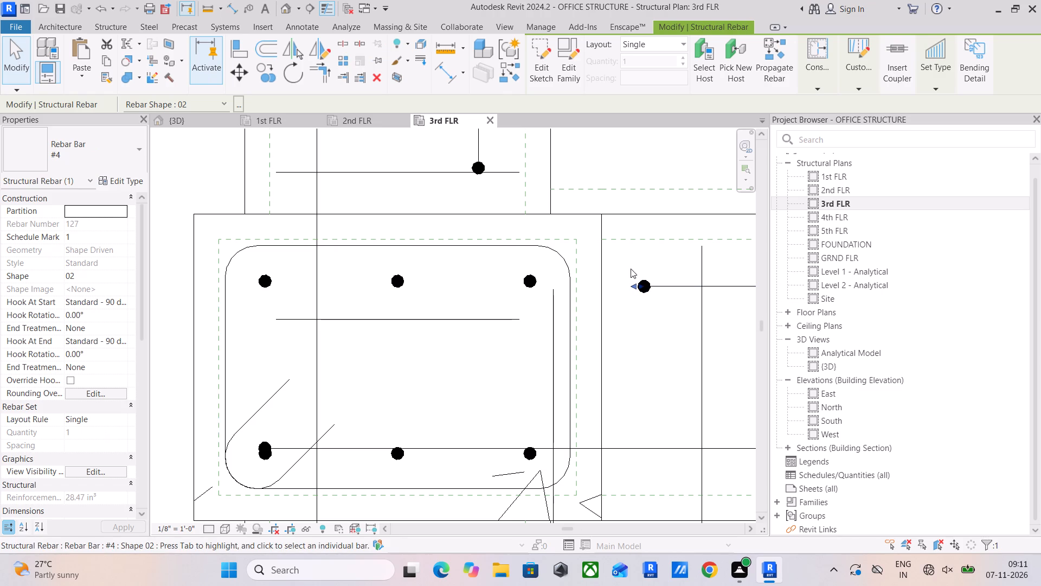
pyautogui.moveTo(633, 285); pyautogui.dragTo(440, 315)
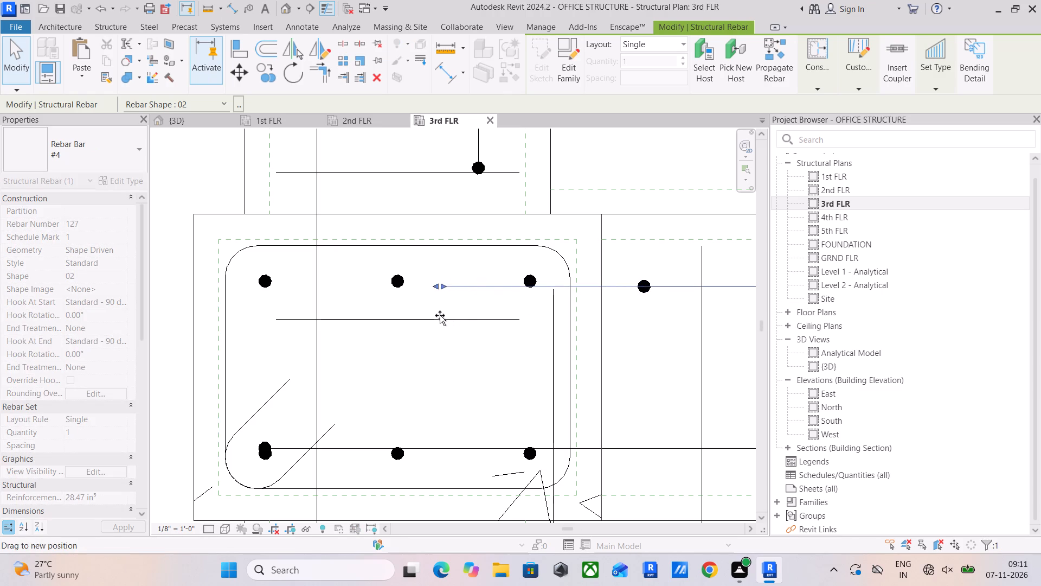
pyautogui.moveTo(440, 315); pyautogui.dragTo(264, 320)
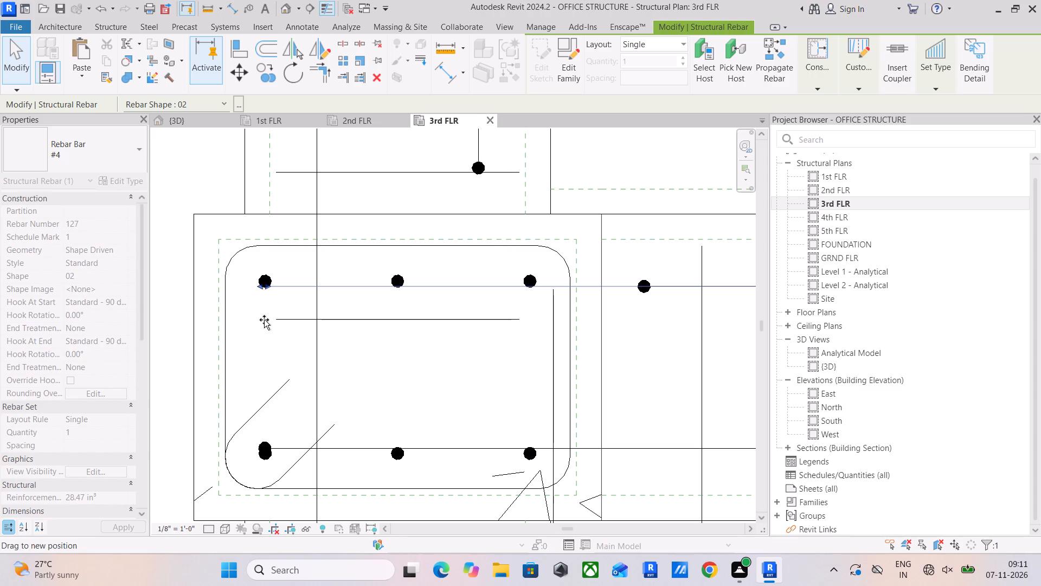
pyautogui.moveTo(264, 320); pyautogui.dragTo(265, 320)
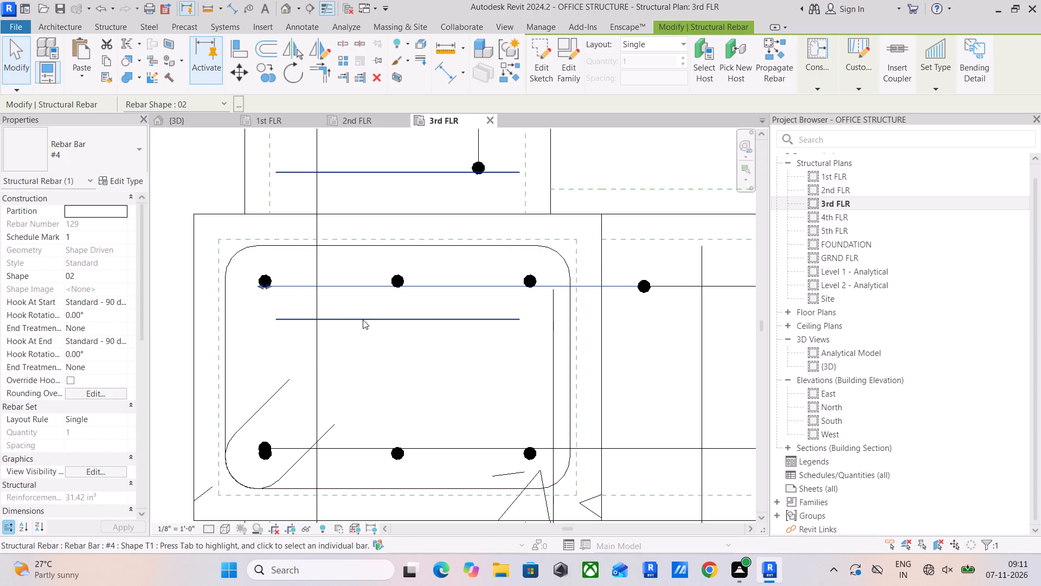
# Extend the second overlapping north-face #4 bar west into the column, to the same northwest vertical bar.
pyautogui.click(645, 294)
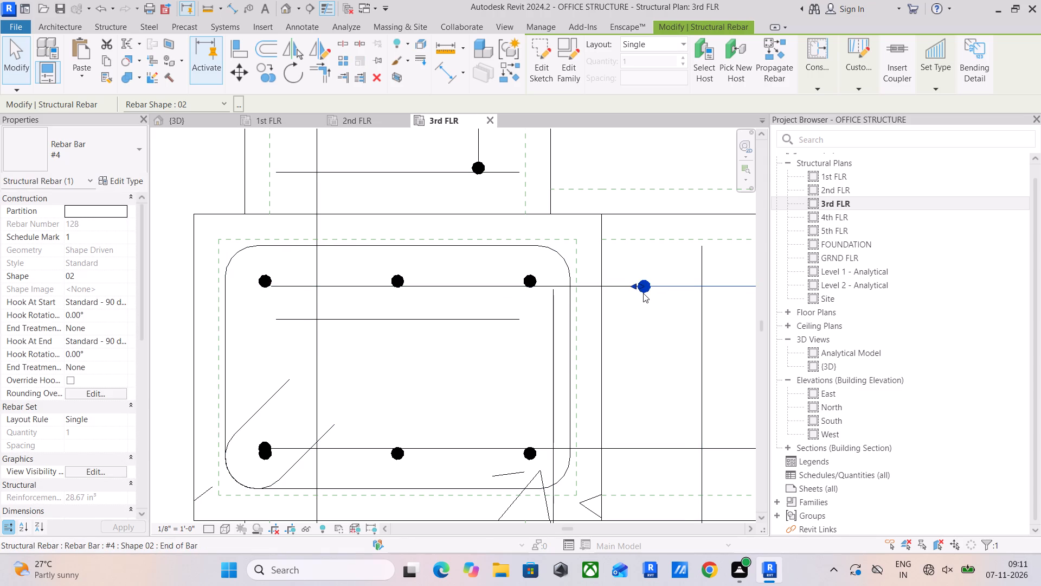
pyautogui.moveTo(632, 290); pyautogui.dragTo(260, 335)
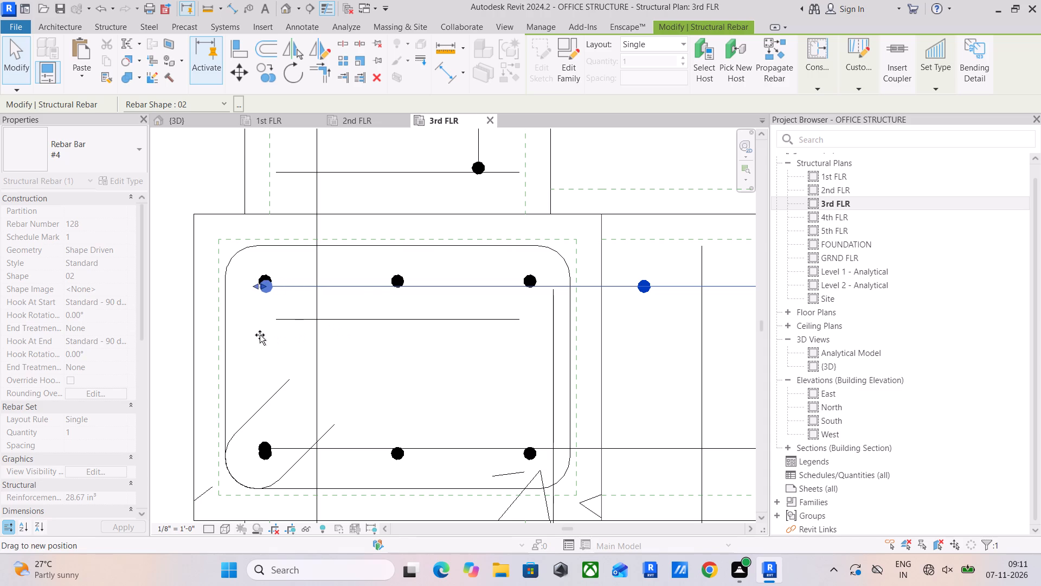
pyautogui.moveTo(260, 335); pyautogui.dragTo(258, 340)
pyautogui.moveTo(258, 340); pyautogui.dragTo(259, 340)
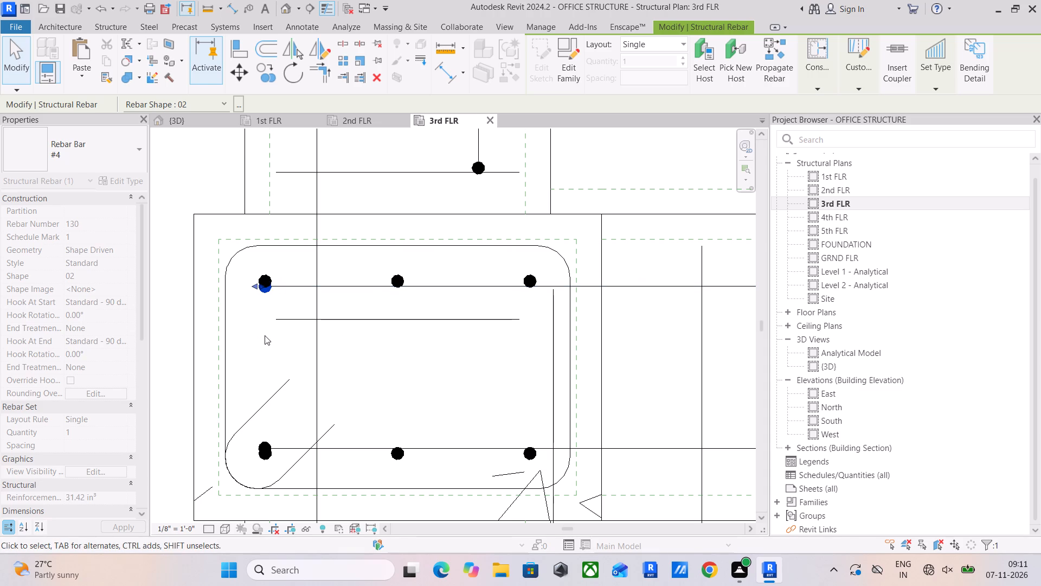
pyautogui.click(265, 335)
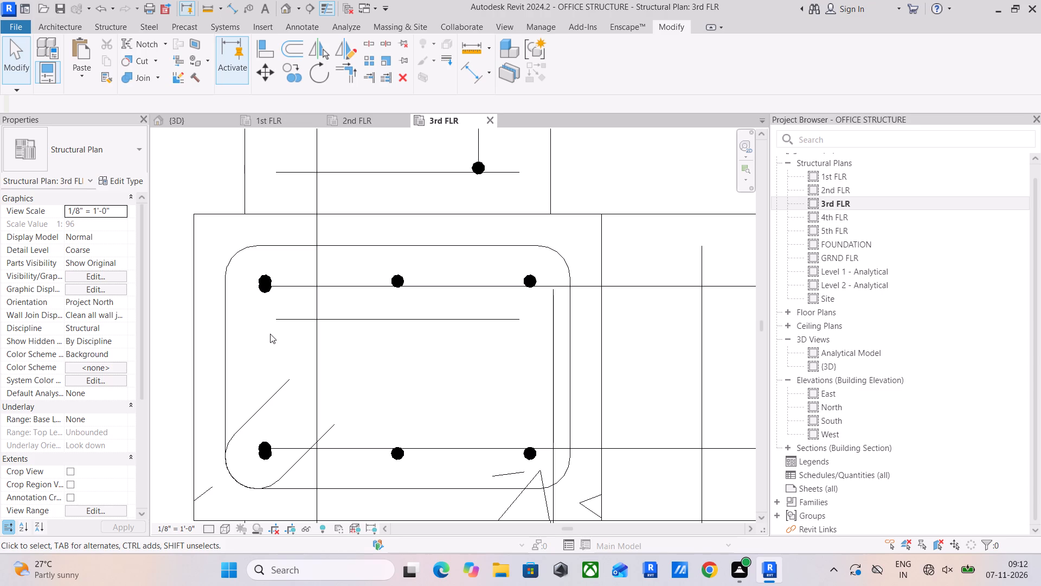
# Examine how the stirrups and #4 bars of the north-south beam end around the west column.
pyautogui.scroll(-3, 324, 276)
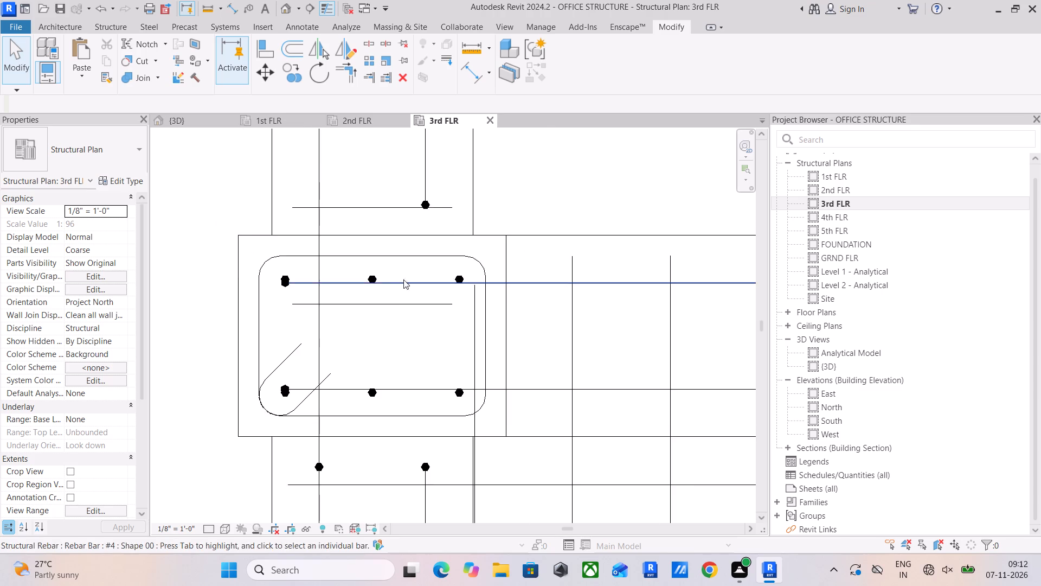
pyautogui.moveTo(402, 285); pyautogui.dragTo(388, 323, button='middle')
pyautogui.click(411, 248)
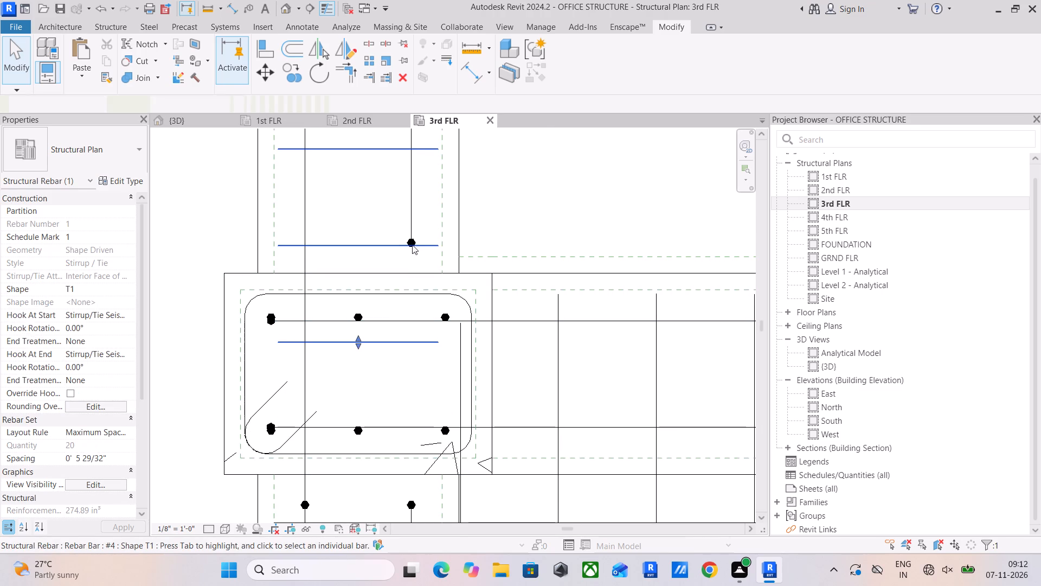
pyautogui.moveTo(432, 200); pyautogui.dragTo(436, 279, button='middle')
pyautogui.click(417, 266)
pyautogui.scroll(-5, 397, 295)
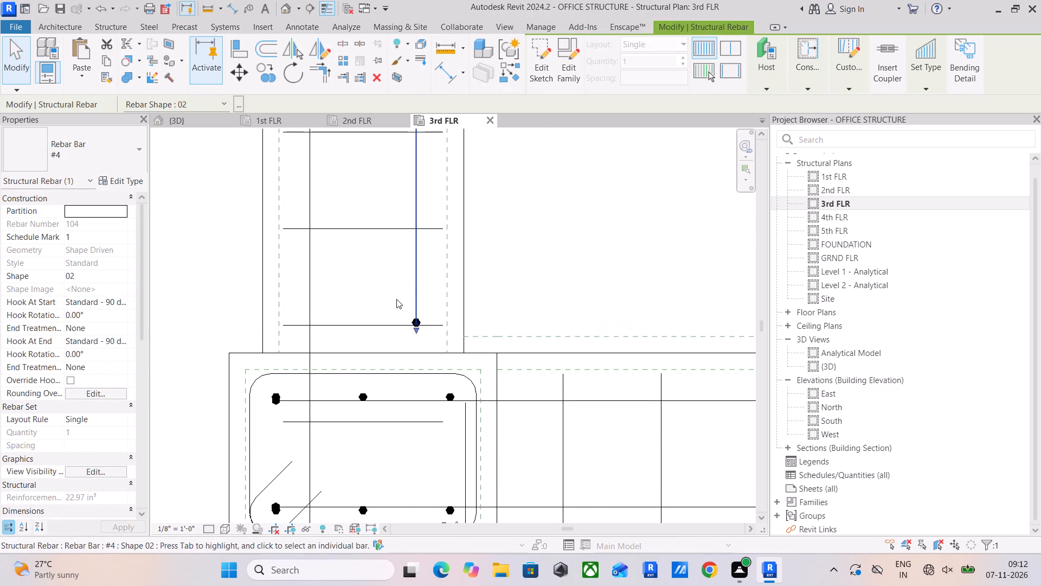
pyautogui.scroll(-5, 396, 299)
pyautogui.moveTo(396, 299); pyautogui.dragTo(406, 401, button='middle')
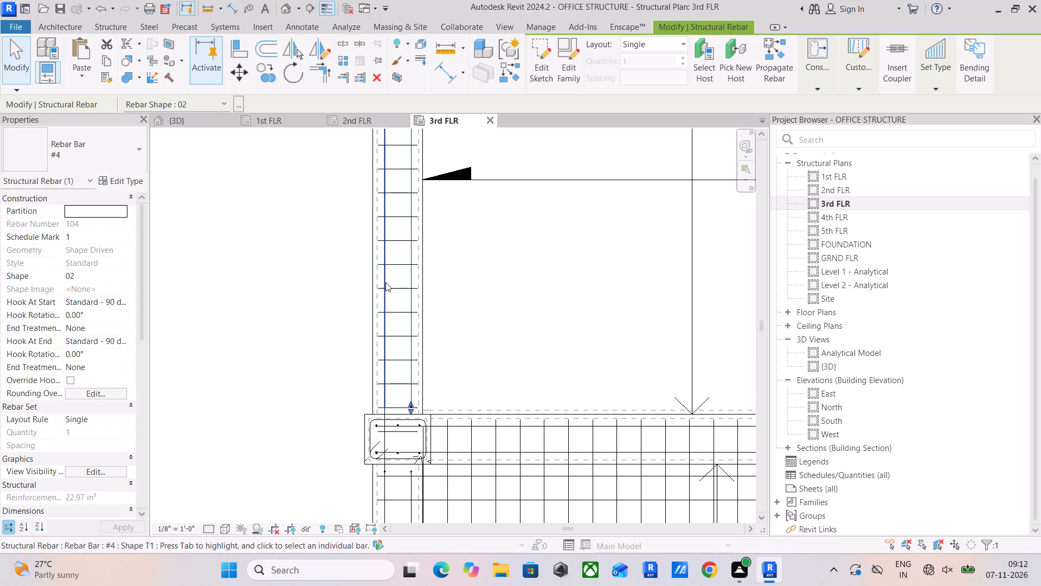
pyautogui.scroll(10, 374, 498)
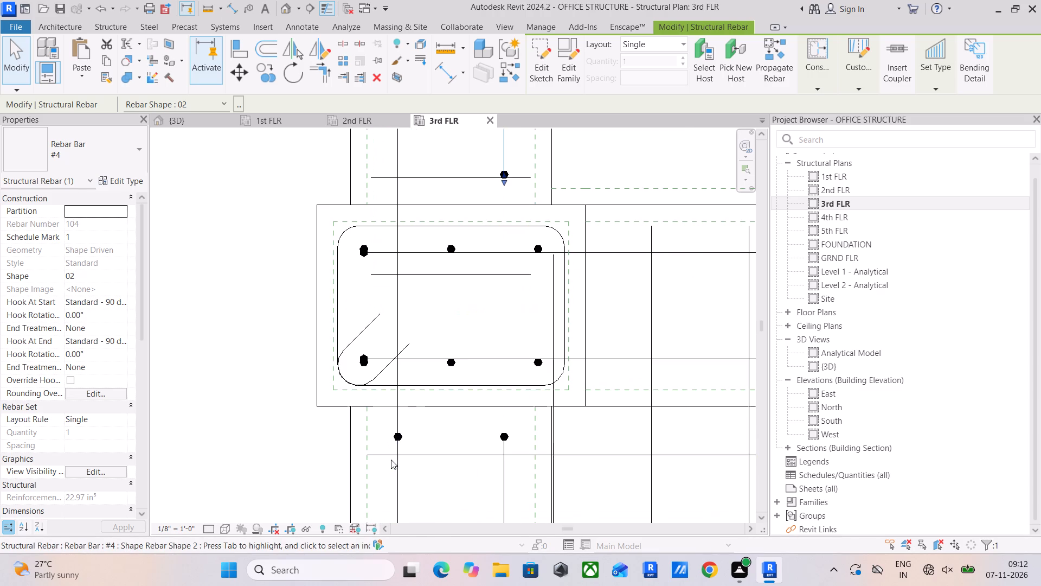
# Shorten the north-south beam's westerly #4 bar, pulling its south end back from the southern column to just north of this column.
pyautogui.click(401, 418)
pyautogui.scroll(3, 401, 436)
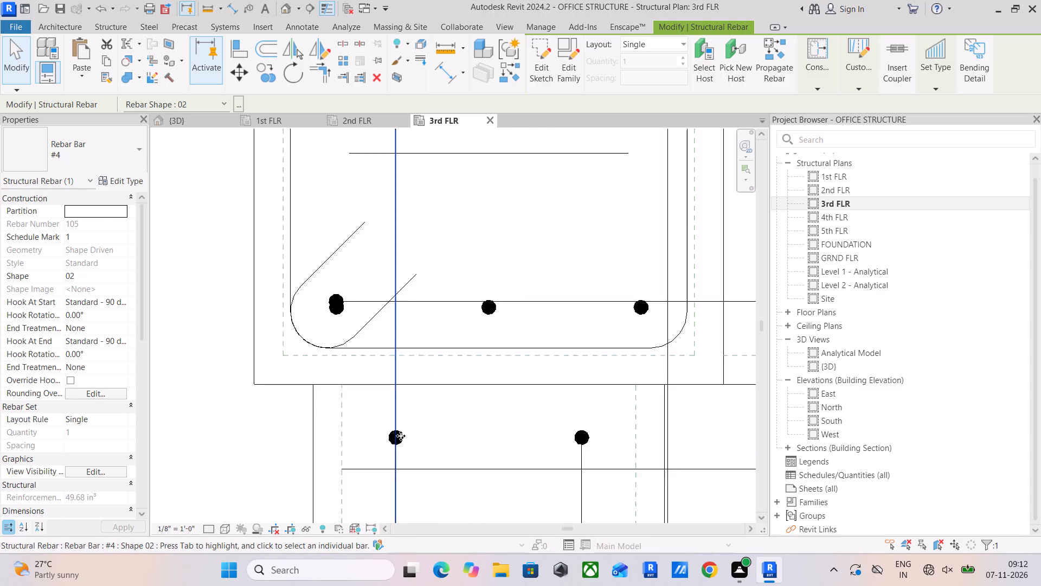
pyautogui.scroll(2, 401, 436)
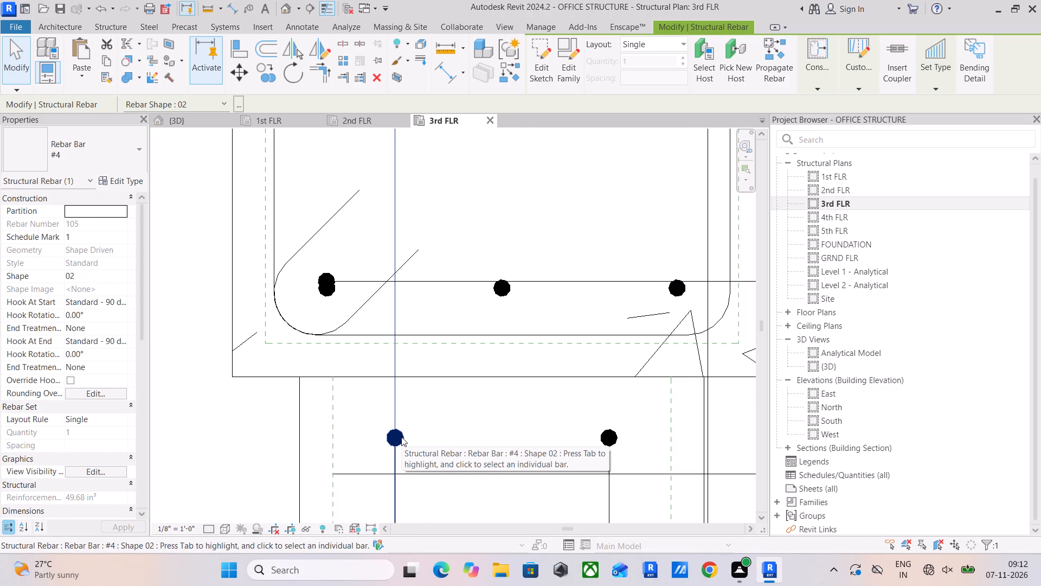
pyautogui.scroll(-16, 408, 445)
pyautogui.moveTo(413, 450); pyautogui.dragTo(450, 284, button='middle')
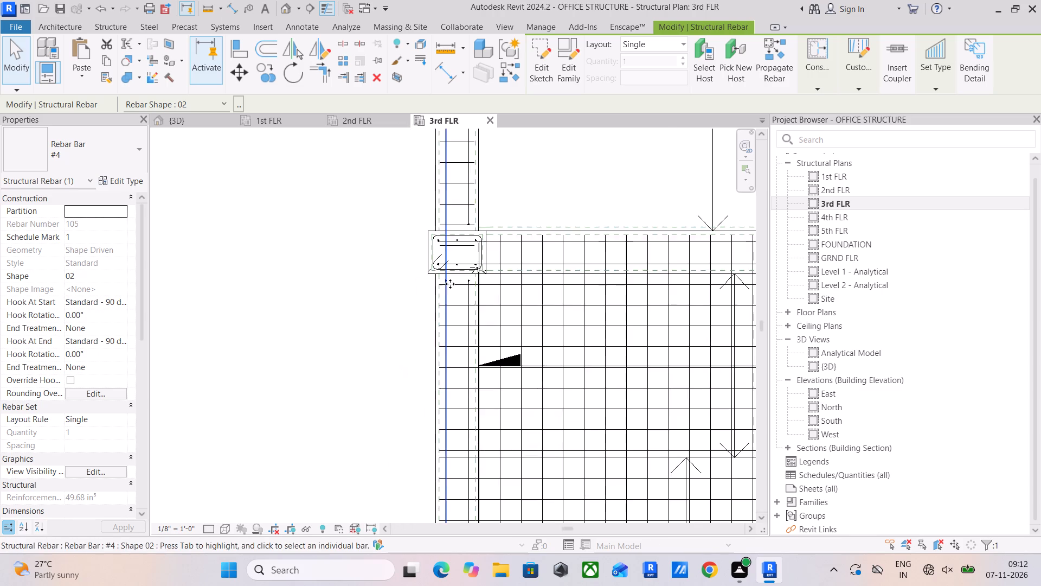
pyautogui.scroll(-4, 470, 392)
pyautogui.moveTo(472, 406); pyautogui.dragTo(478, 247, button='middle')
pyautogui.scroll(2, 452, 455)
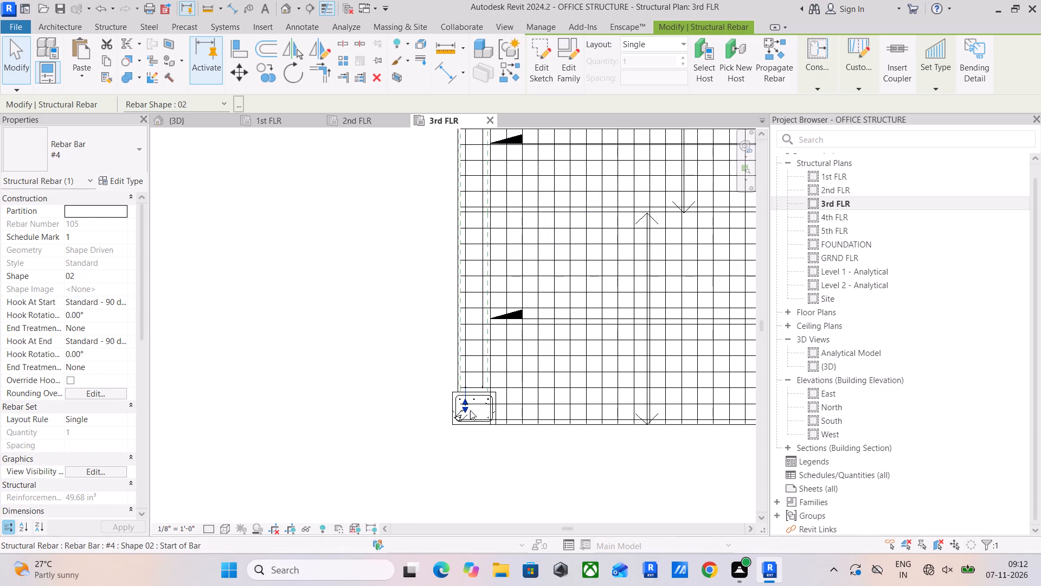
pyautogui.moveTo(466, 399); pyautogui.dragTo(468, 170)
pyautogui.moveTo(470, 180); pyautogui.dragTo(485, 466, button='middle')
pyautogui.scroll(3, 482, 460)
pyautogui.moveTo(479, 451); pyautogui.dragTo(478, 449)
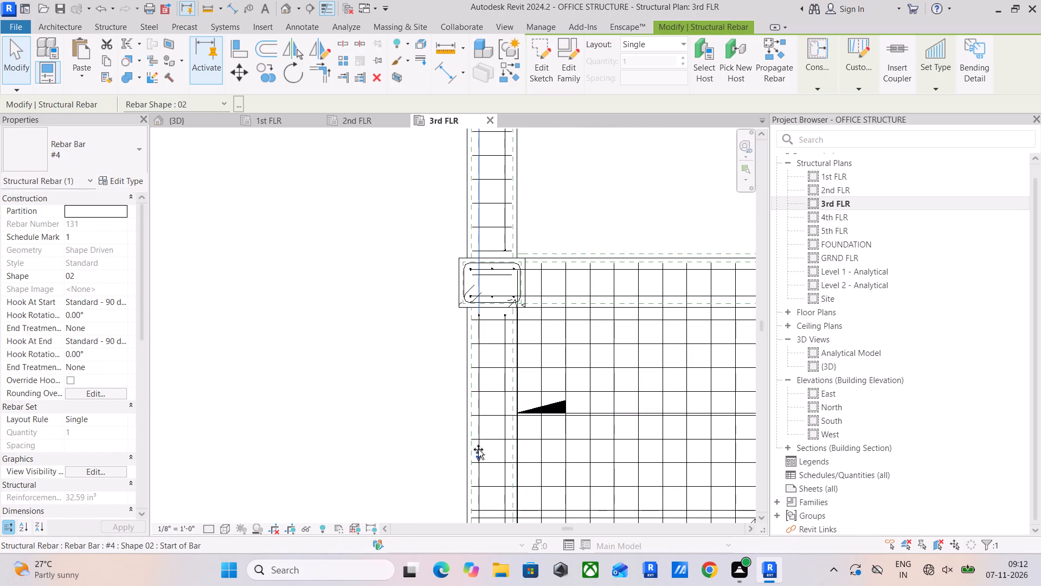
pyautogui.moveTo(478, 449); pyautogui.dragTo(478, 257)
# Trim the shortened bar's south end further north, roughly level with the end of the parallel #4 bar to its east.
pyautogui.scroll(5, 478, 257)
pyautogui.moveTo(478, 257); pyautogui.dragTo(478, 457, button='middle')
pyautogui.scroll(5, 477, 439)
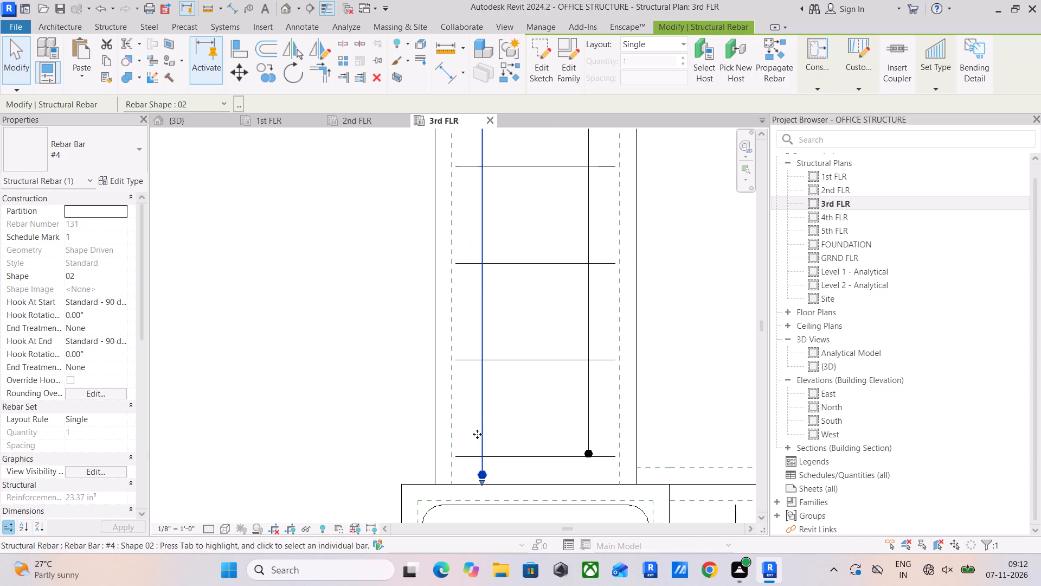
pyautogui.scroll(4, 483, 468)
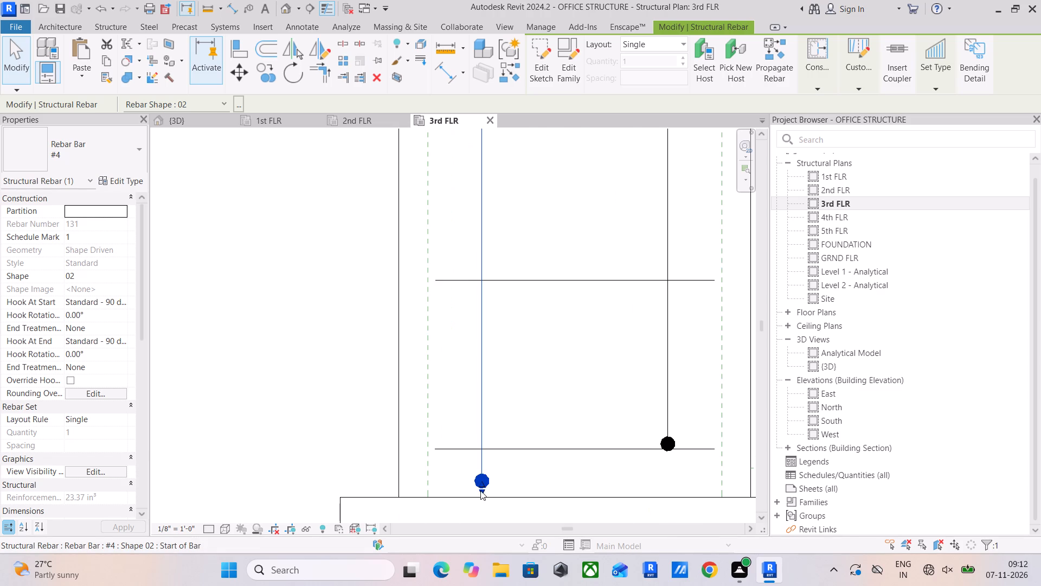
pyautogui.moveTo(481, 484); pyautogui.dragTo(481, 450)
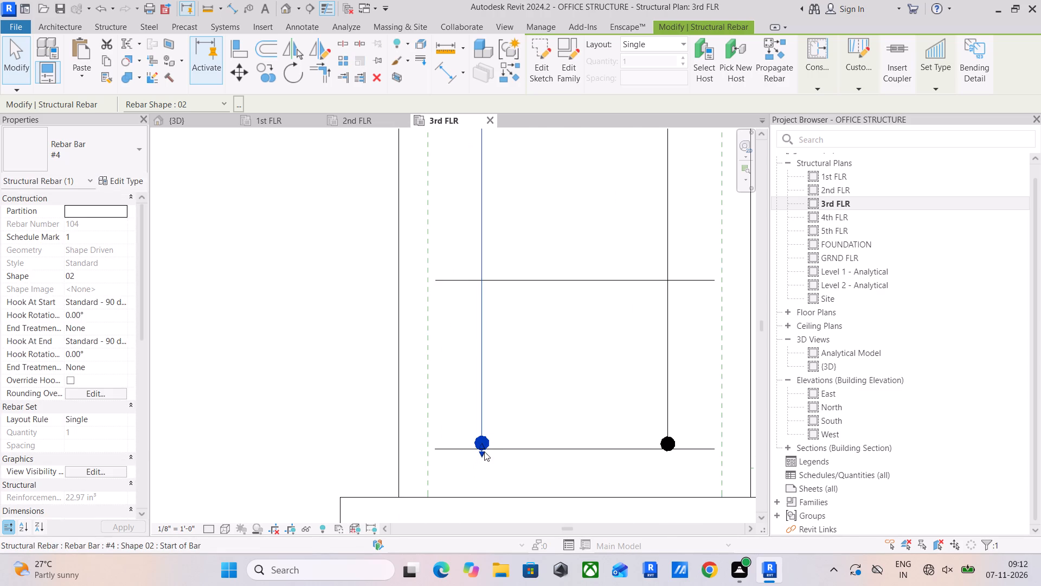
# Align the south end of the shortened #4 bar with the south end of the parallel bar to its east.
pyautogui.click(244, 48)
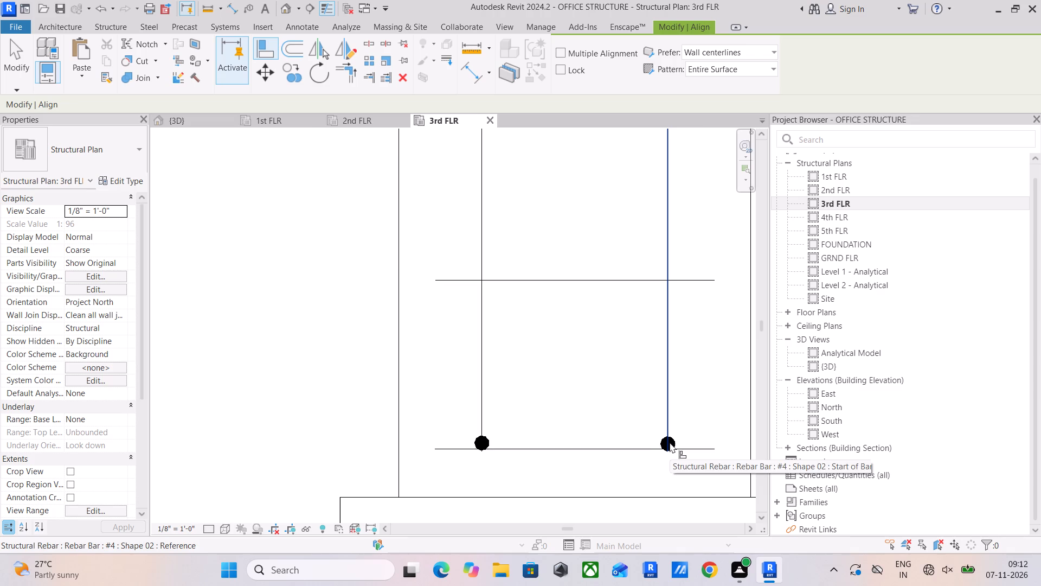
pyautogui.scroll(5, 670, 442)
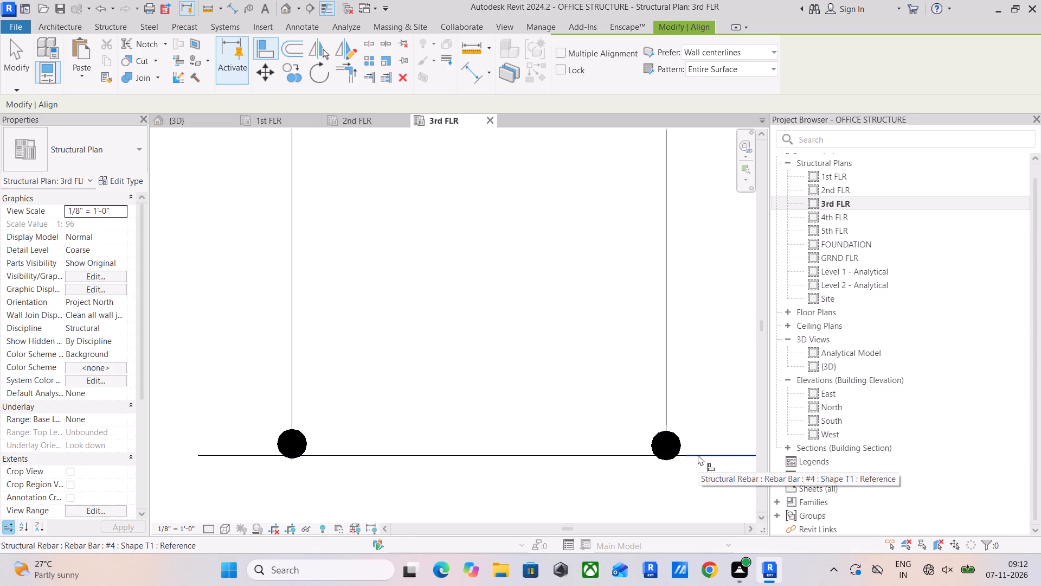
pyautogui.scroll(8, 681, 455)
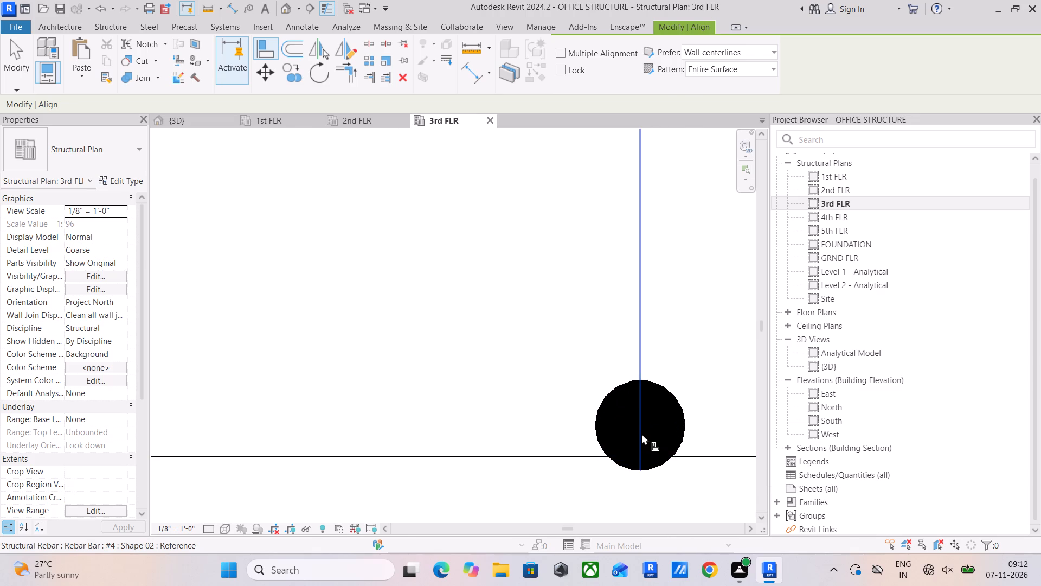
pyautogui.click(643, 470)
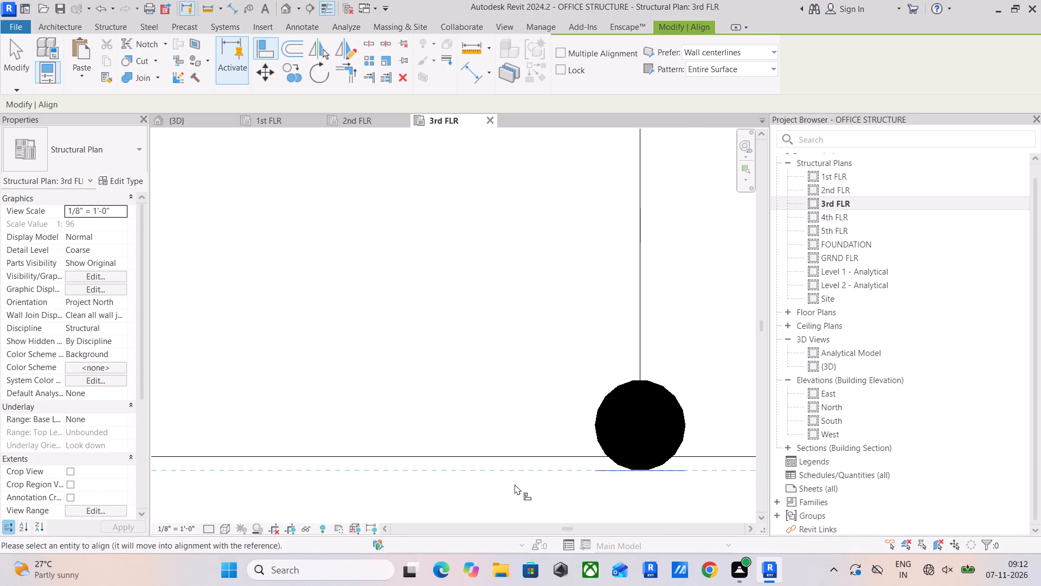
pyautogui.scroll(-4, 515, 484)
pyautogui.moveTo(515, 484); pyautogui.dragTo(807, 458, button='middle')
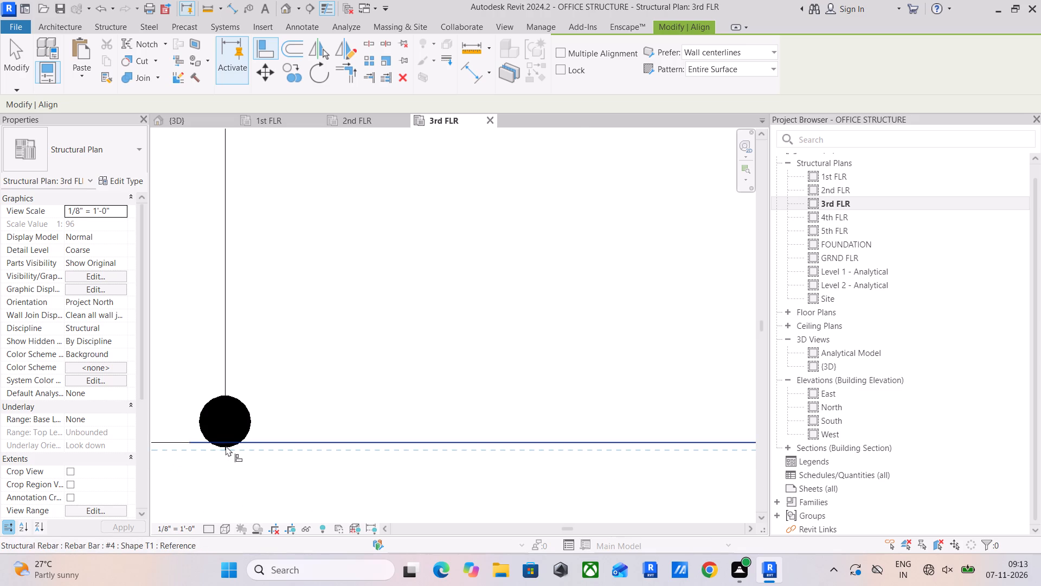
pyautogui.scroll(10, 226, 445)
pyautogui.click(243, 463)
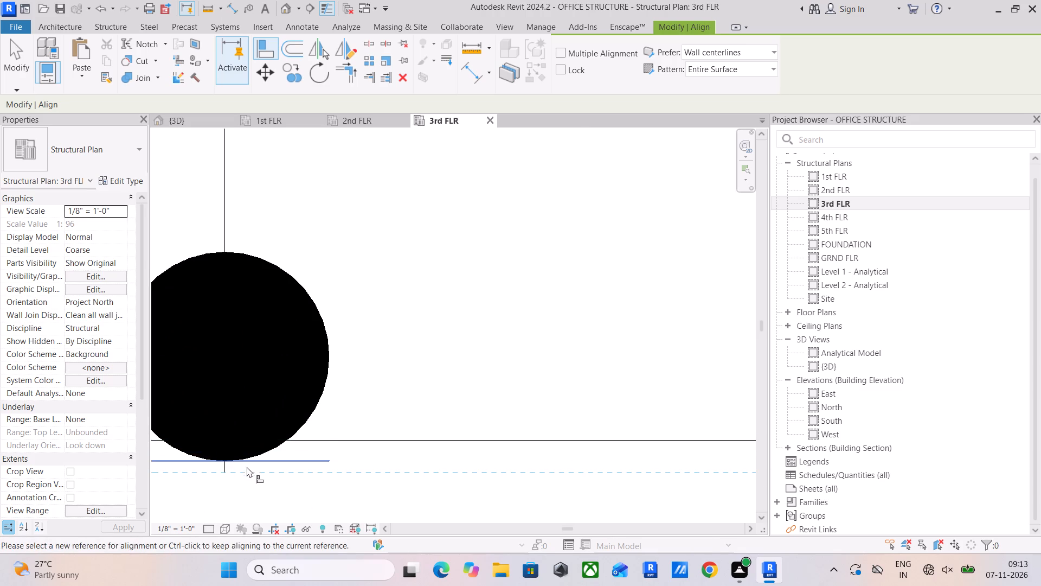
pyautogui.scroll(-9, 396, 468)
pyautogui.moveTo(445, 466); pyautogui.dragTo(395, 493, button='middle')
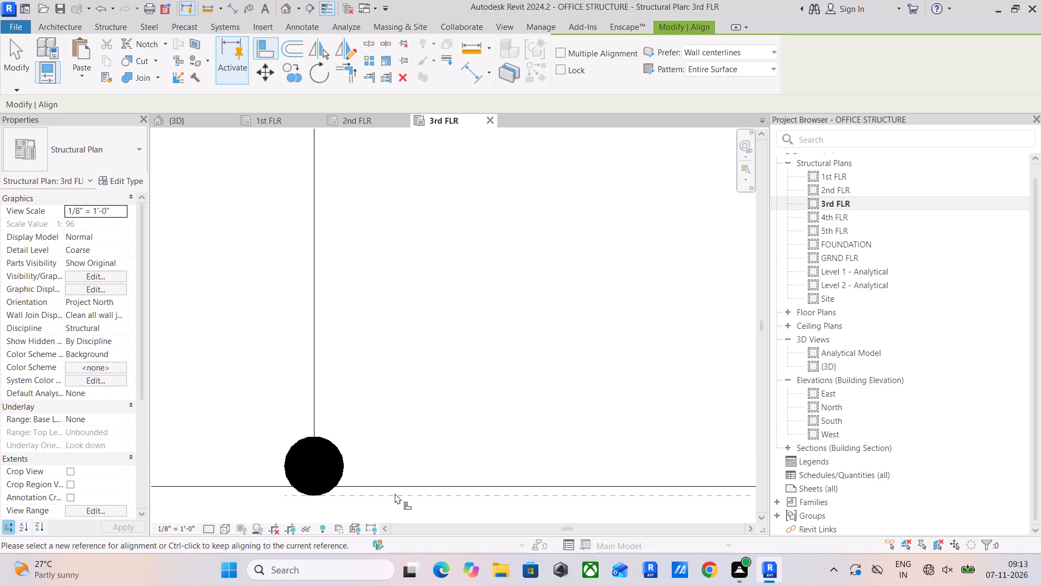
pyautogui.click(16, 59)
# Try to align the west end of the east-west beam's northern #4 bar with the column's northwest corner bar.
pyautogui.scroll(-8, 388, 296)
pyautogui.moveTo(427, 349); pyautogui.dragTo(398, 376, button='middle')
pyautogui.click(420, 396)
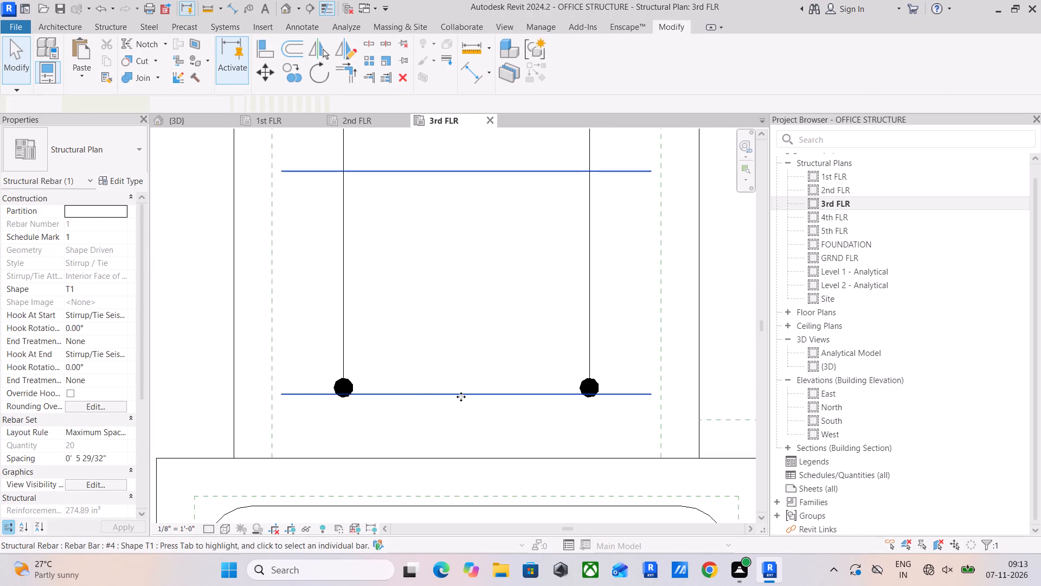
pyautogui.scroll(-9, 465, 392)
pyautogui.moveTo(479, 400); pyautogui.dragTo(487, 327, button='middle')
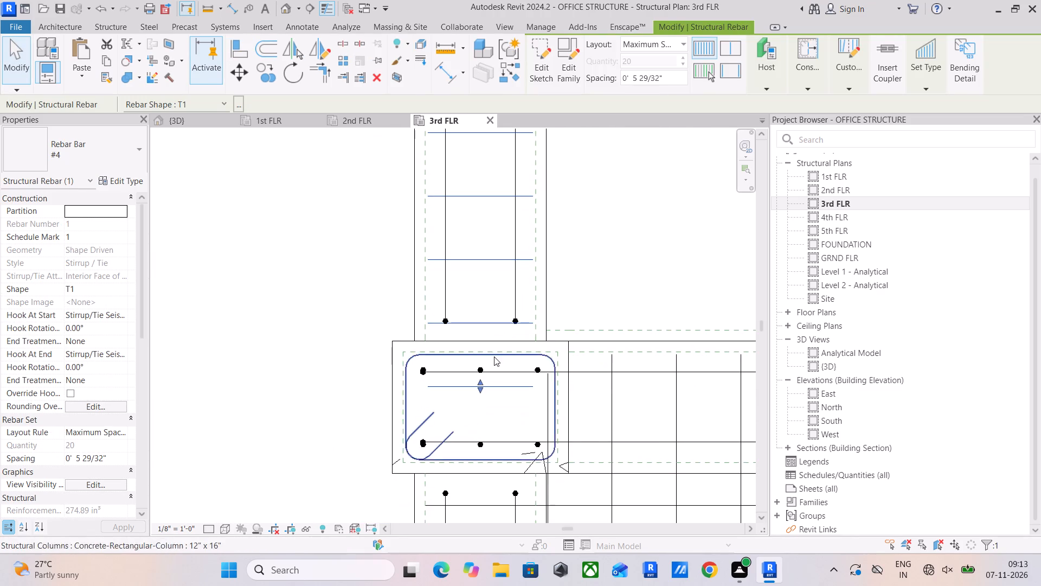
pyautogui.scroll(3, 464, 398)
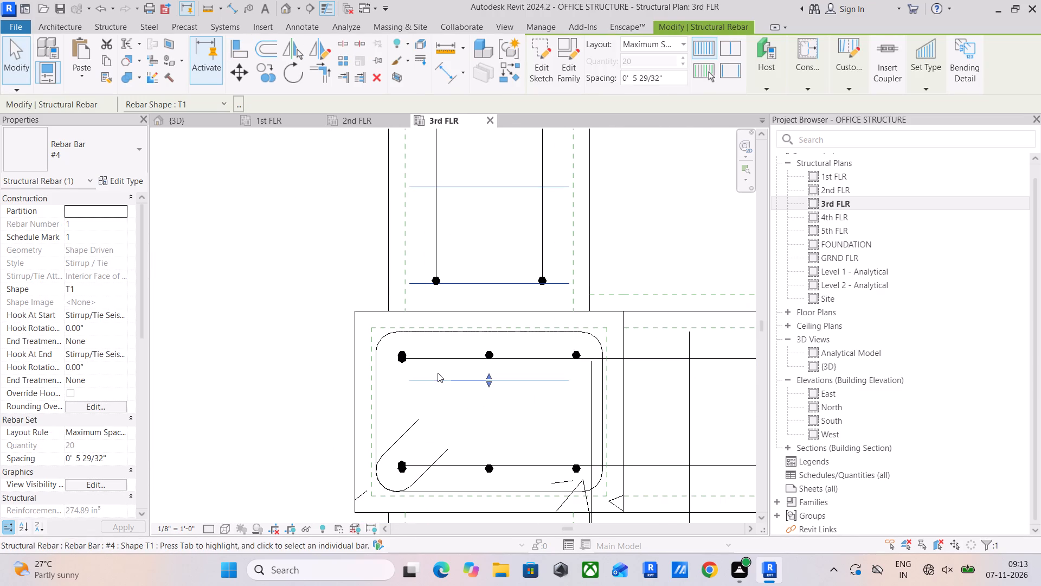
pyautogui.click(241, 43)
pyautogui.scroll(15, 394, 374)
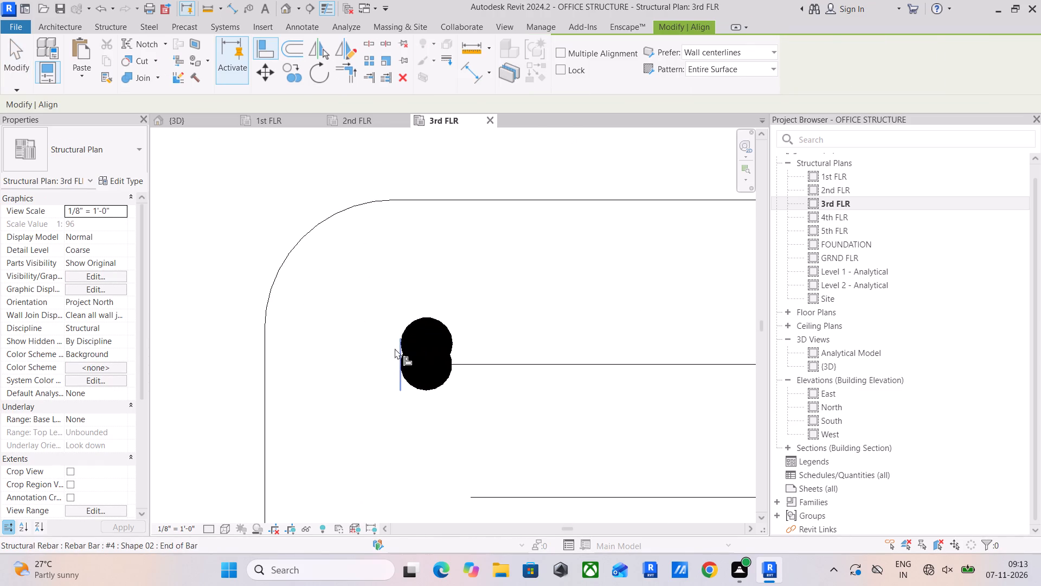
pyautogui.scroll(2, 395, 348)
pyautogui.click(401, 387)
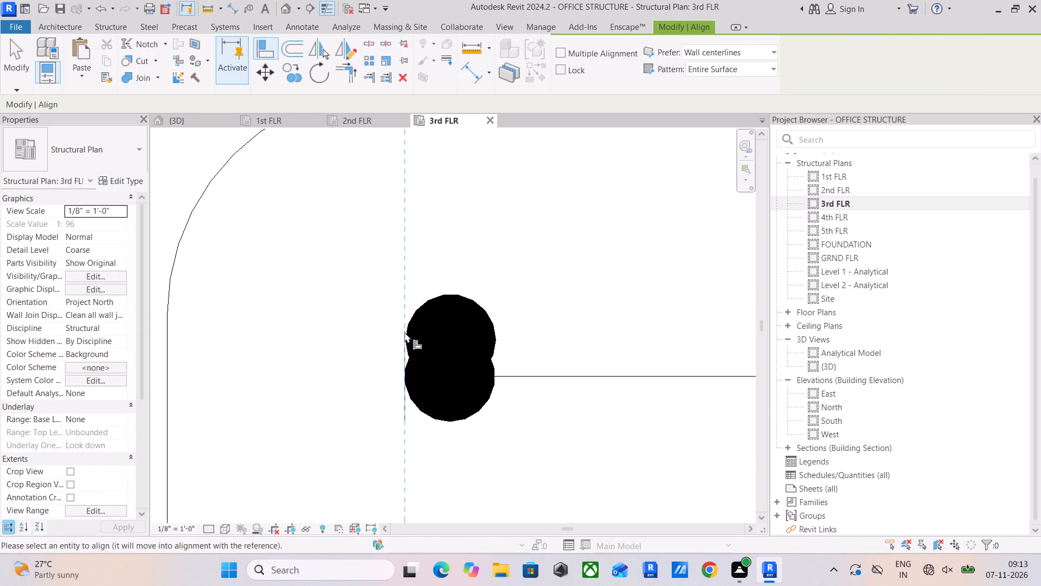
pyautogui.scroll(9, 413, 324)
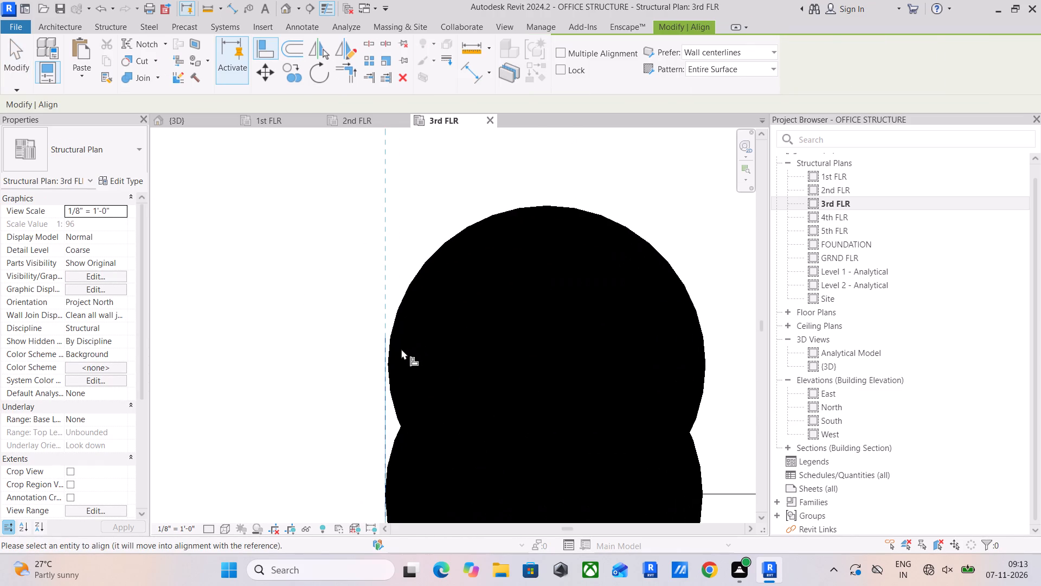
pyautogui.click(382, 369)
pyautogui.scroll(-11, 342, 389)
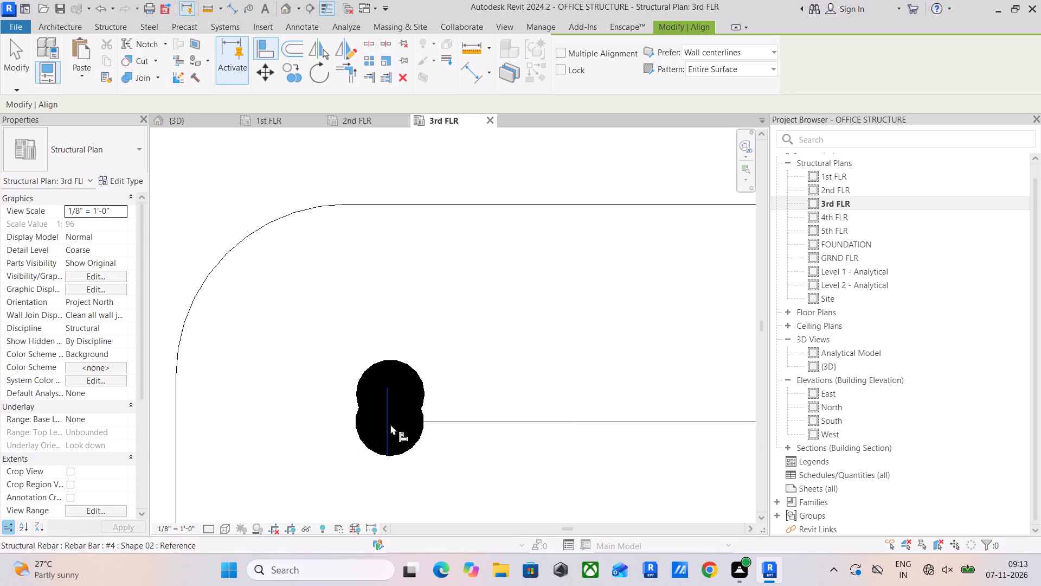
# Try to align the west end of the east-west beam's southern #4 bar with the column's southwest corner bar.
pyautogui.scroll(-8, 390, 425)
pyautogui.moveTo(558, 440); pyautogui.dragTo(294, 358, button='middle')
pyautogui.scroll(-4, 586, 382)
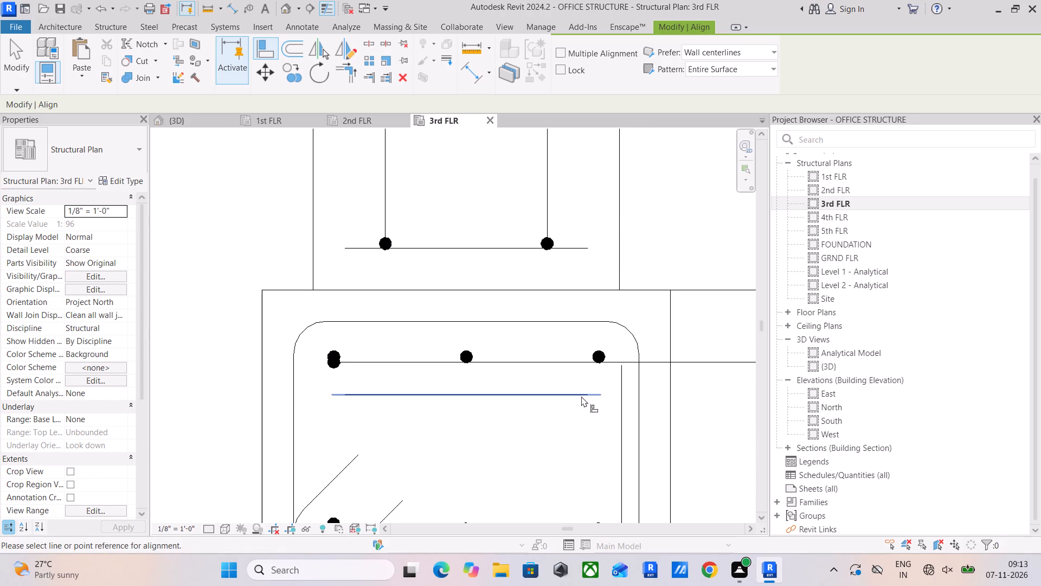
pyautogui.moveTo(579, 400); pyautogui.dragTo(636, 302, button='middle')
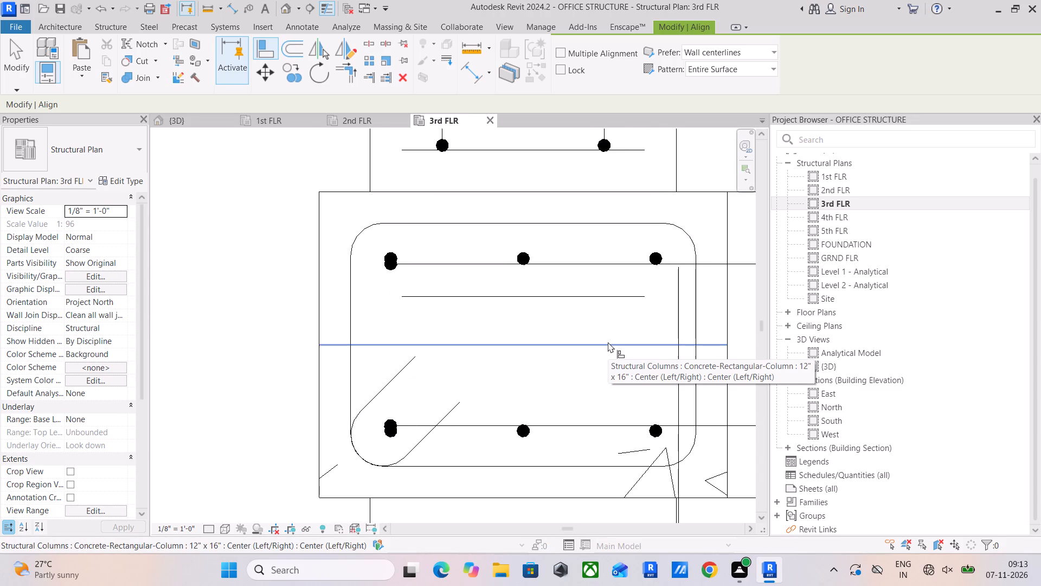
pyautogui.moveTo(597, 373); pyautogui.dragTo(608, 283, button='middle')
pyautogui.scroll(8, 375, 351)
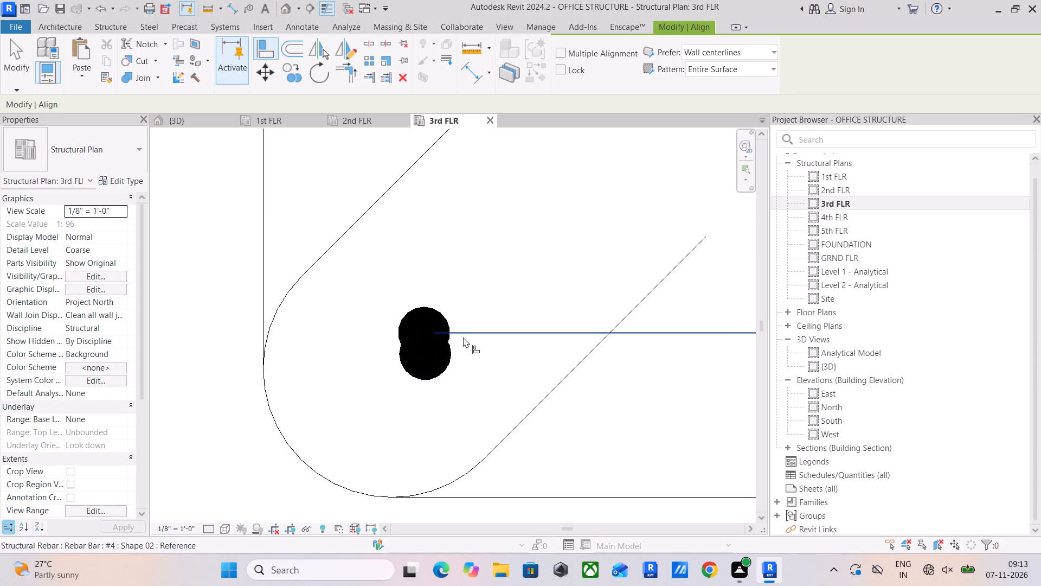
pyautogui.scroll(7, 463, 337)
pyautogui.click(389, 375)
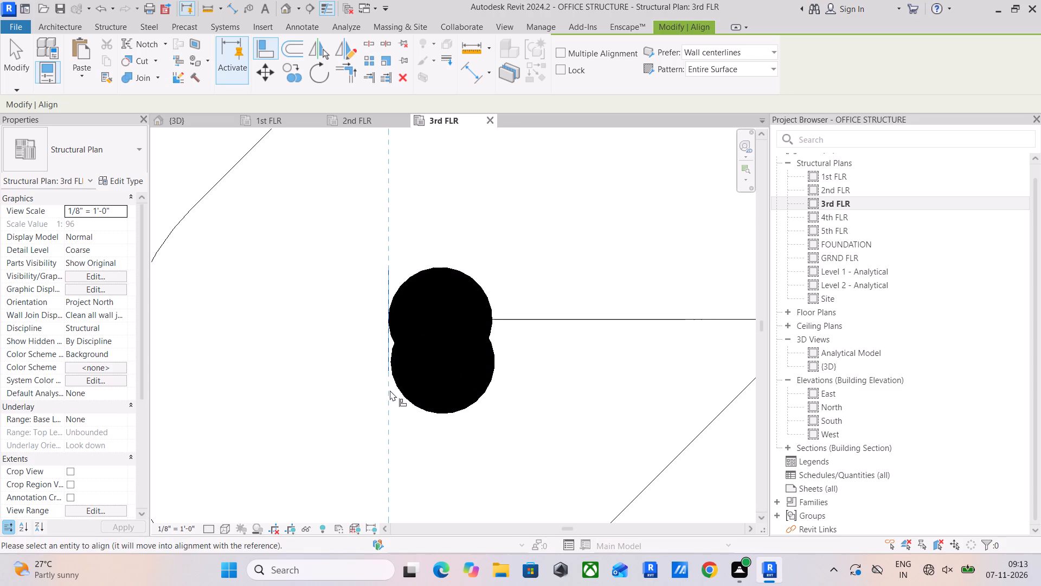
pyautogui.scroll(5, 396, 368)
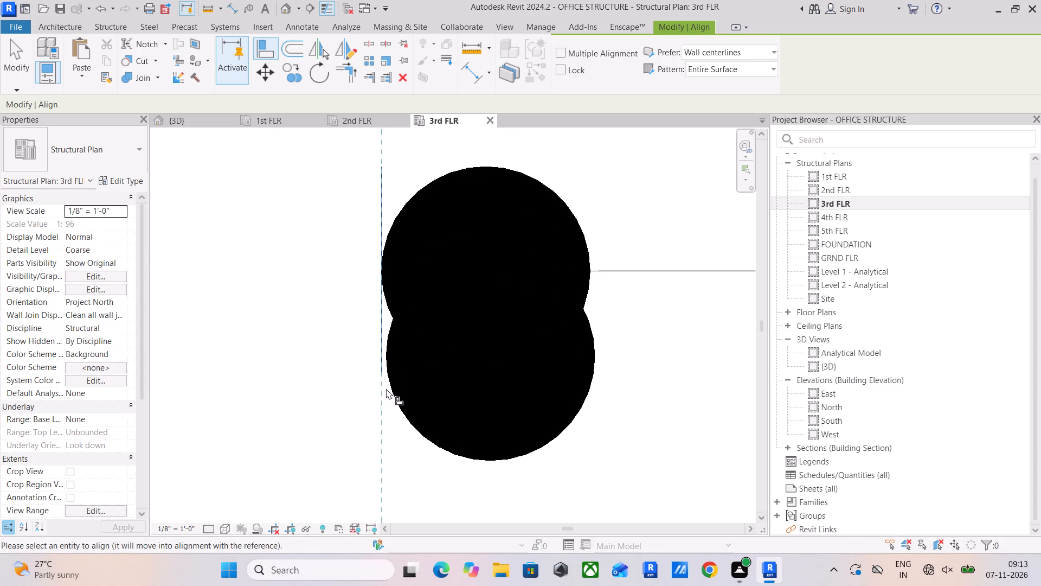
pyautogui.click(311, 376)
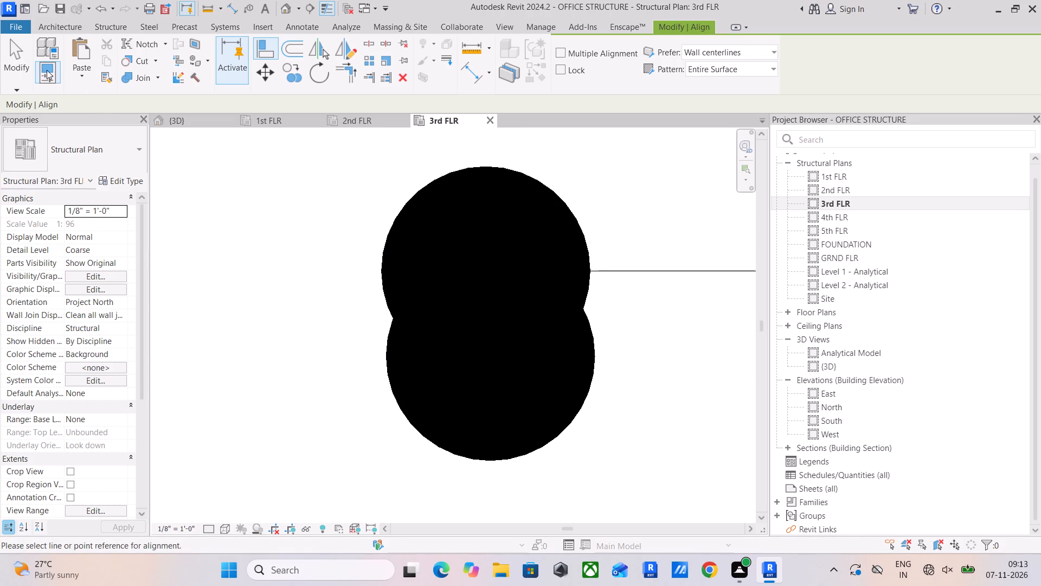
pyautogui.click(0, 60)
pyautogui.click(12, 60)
# Extend the north-south beam's westerly #4 bar south through the column to just past the east-west beam's southern bar.
pyautogui.scroll(-14, 467, 326)
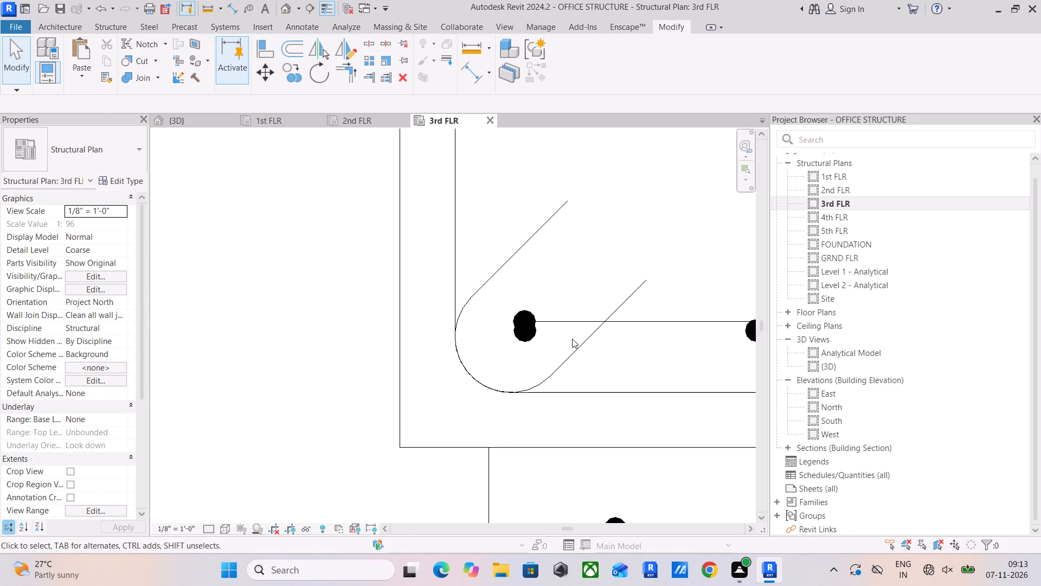
pyautogui.scroll(-6, 572, 339)
pyautogui.moveTo(610, 341); pyautogui.dragTo(540, 190, button='middle')
pyautogui.scroll(-10, 574, 314)
pyautogui.moveTo(594, 340); pyautogui.dragTo(531, 341, button='middle')
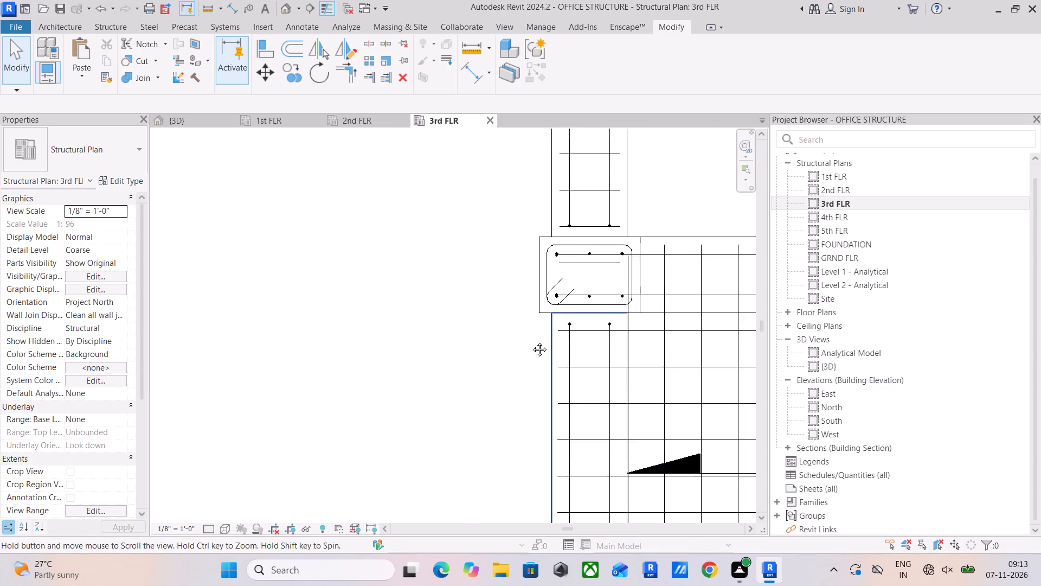
pyautogui.moveTo(531, 341); pyautogui.dragTo(393, 344, button='middle')
pyautogui.scroll(4, 451, 277)
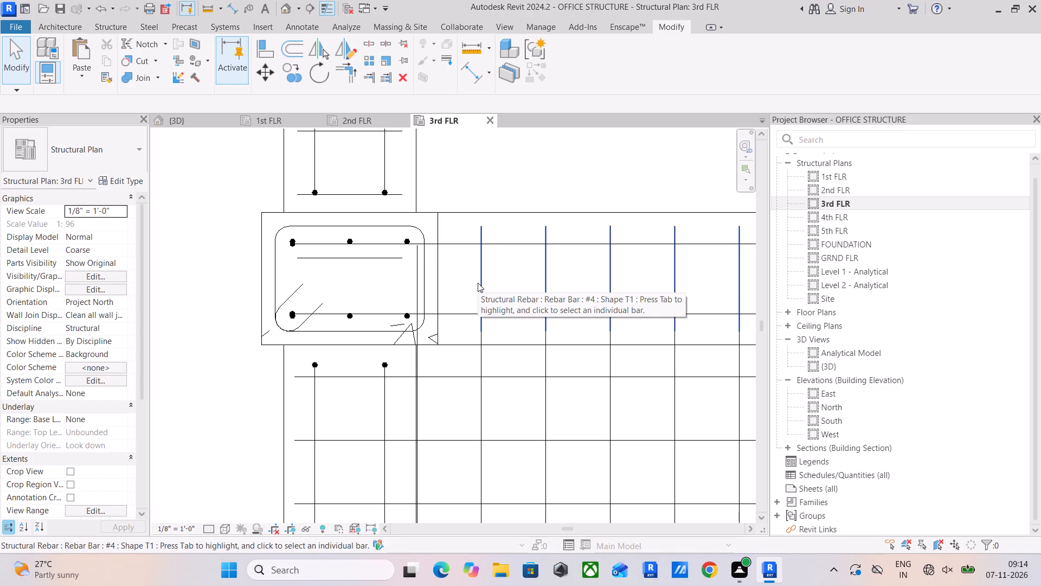
pyautogui.scroll(4, 332, 170)
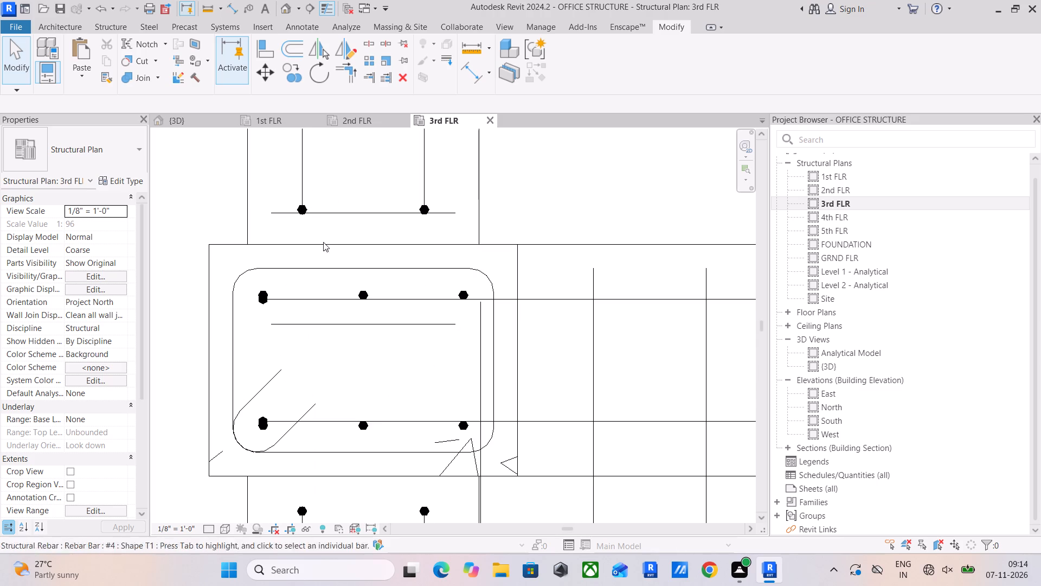
pyautogui.moveTo(319, 310); pyautogui.dragTo(313, 384, button='middle')
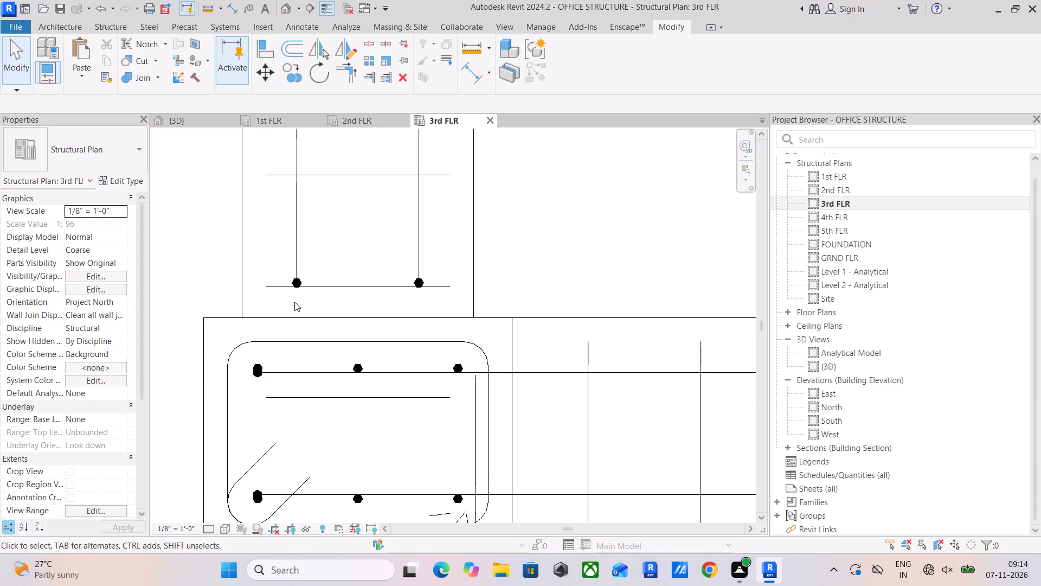
pyautogui.moveTo(300, 325); pyautogui.dragTo(310, 275, button='middle')
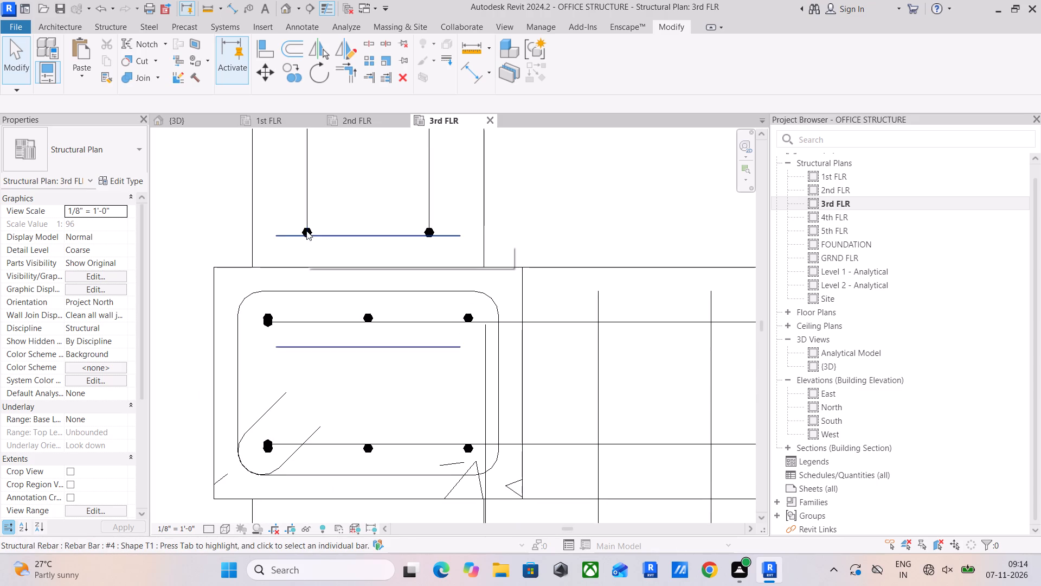
pyautogui.click(307, 218)
pyautogui.scroll(3, 303, 228)
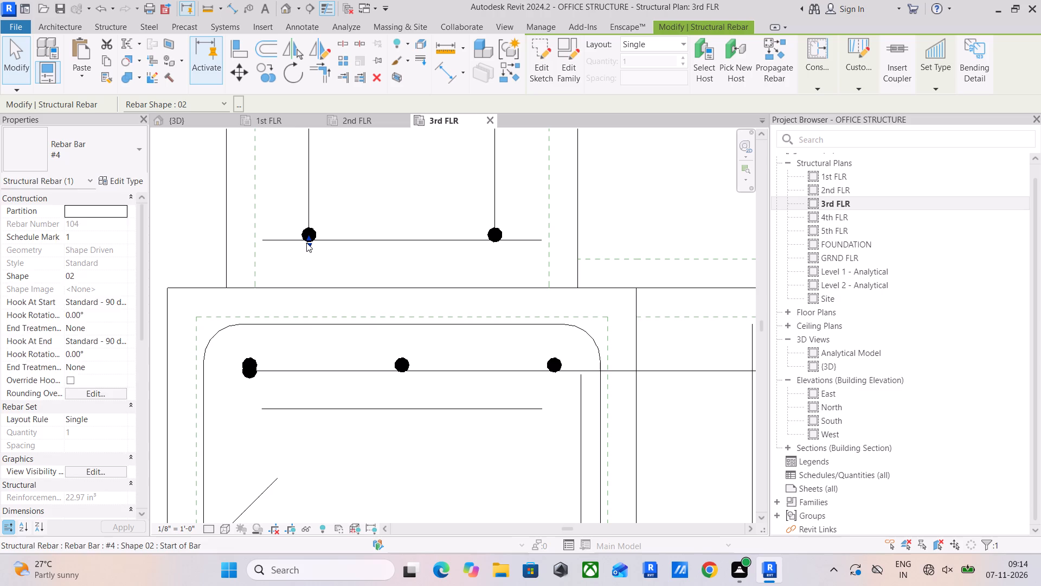
pyautogui.moveTo(306, 243); pyautogui.dragTo(309, 433)
pyautogui.moveTo(309, 433); pyautogui.dragTo(311, 280, button='middle')
pyautogui.scroll(-3, 317, 303)
pyautogui.moveTo(315, 292); pyautogui.dragTo(316, 391)
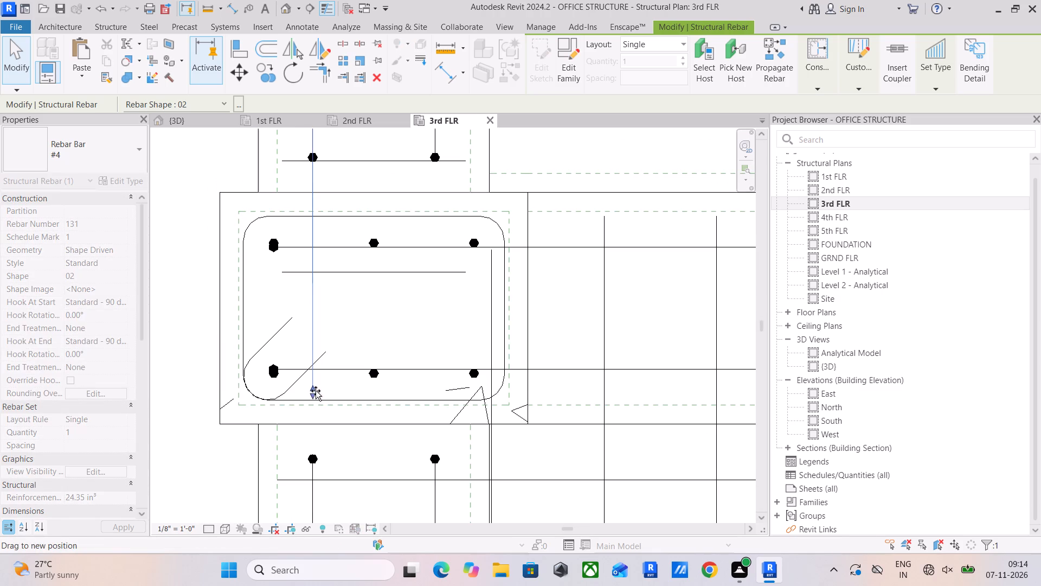
pyautogui.moveTo(316, 391); pyautogui.dragTo(317, 386)
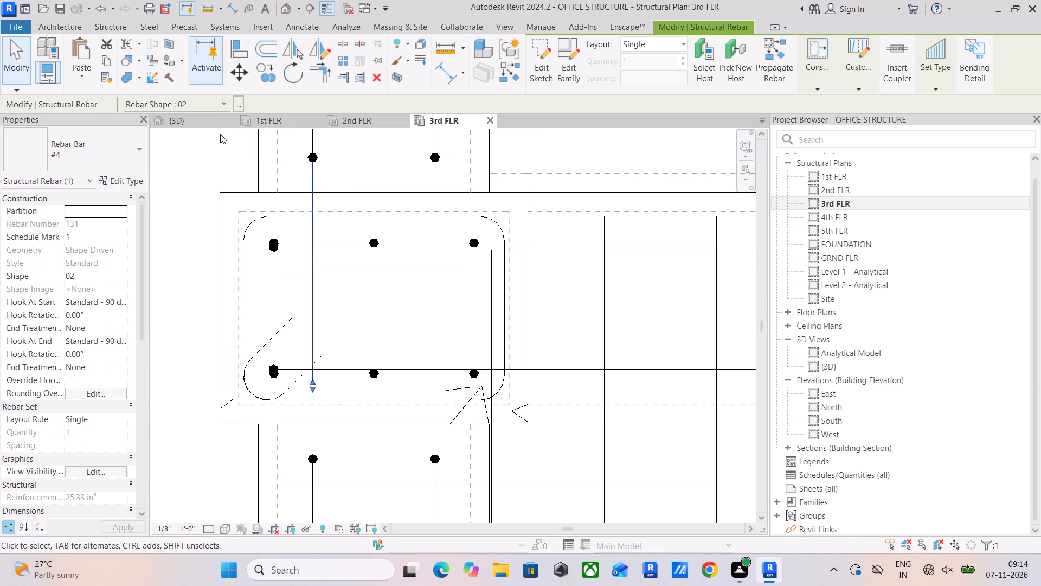
# Align the extended #4 bar's south end with the east-west beam's southern #4 bar.
pyautogui.click(247, 47)
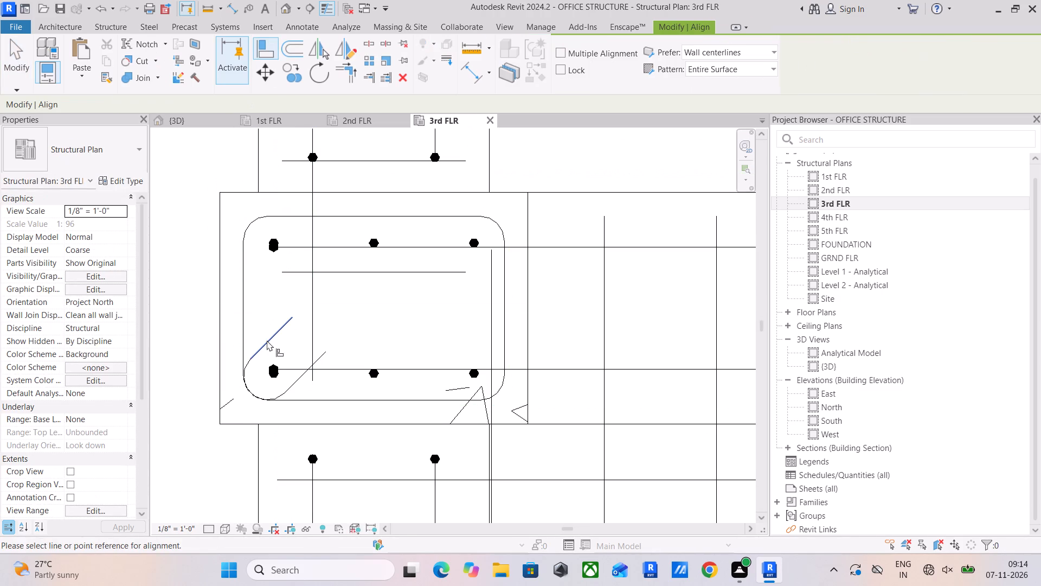
pyautogui.scroll(5, 290, 376)
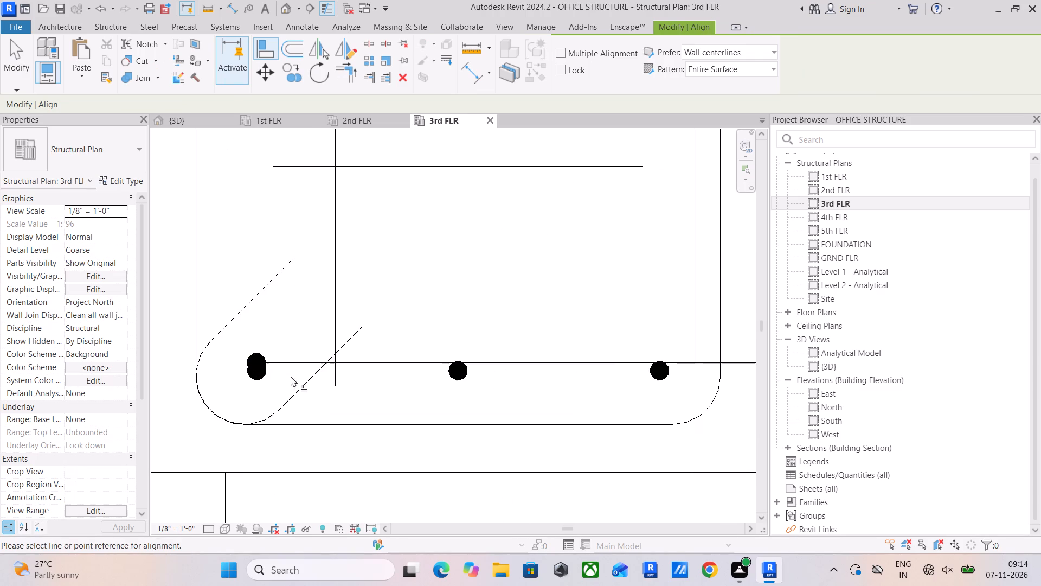
pyautogui.click(365, 367)
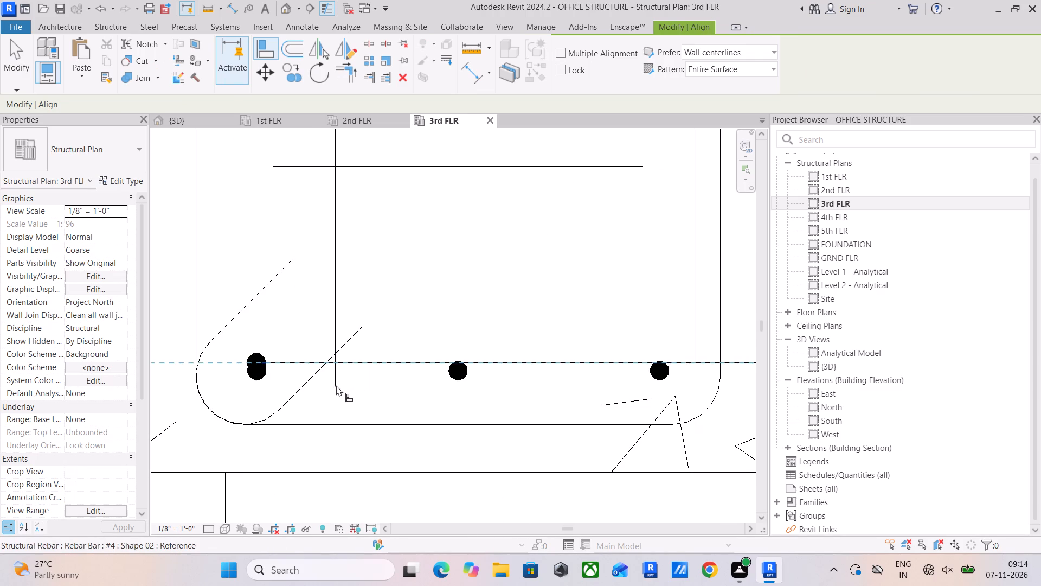
pyautogui.click(336, 385)
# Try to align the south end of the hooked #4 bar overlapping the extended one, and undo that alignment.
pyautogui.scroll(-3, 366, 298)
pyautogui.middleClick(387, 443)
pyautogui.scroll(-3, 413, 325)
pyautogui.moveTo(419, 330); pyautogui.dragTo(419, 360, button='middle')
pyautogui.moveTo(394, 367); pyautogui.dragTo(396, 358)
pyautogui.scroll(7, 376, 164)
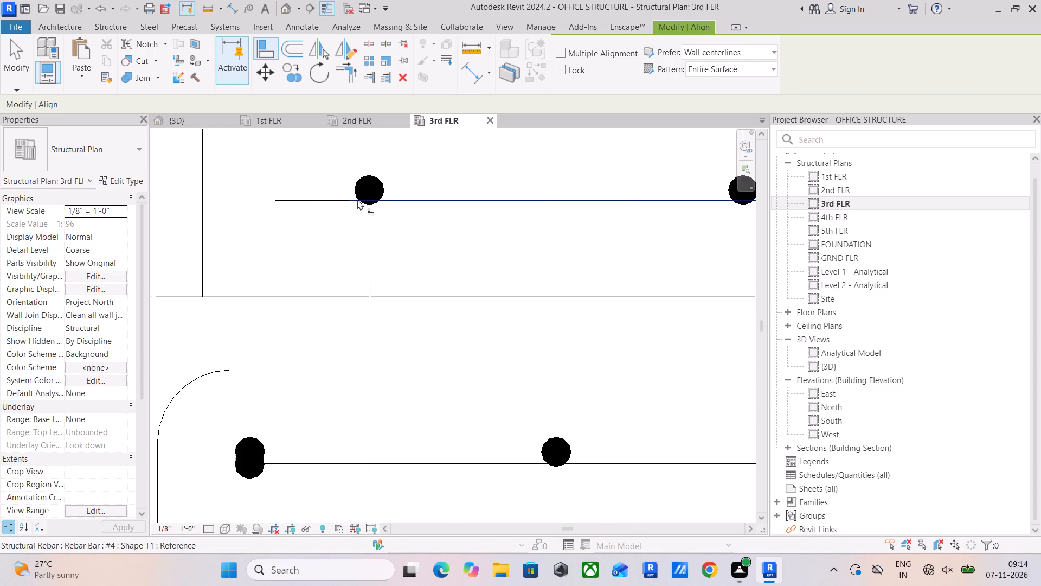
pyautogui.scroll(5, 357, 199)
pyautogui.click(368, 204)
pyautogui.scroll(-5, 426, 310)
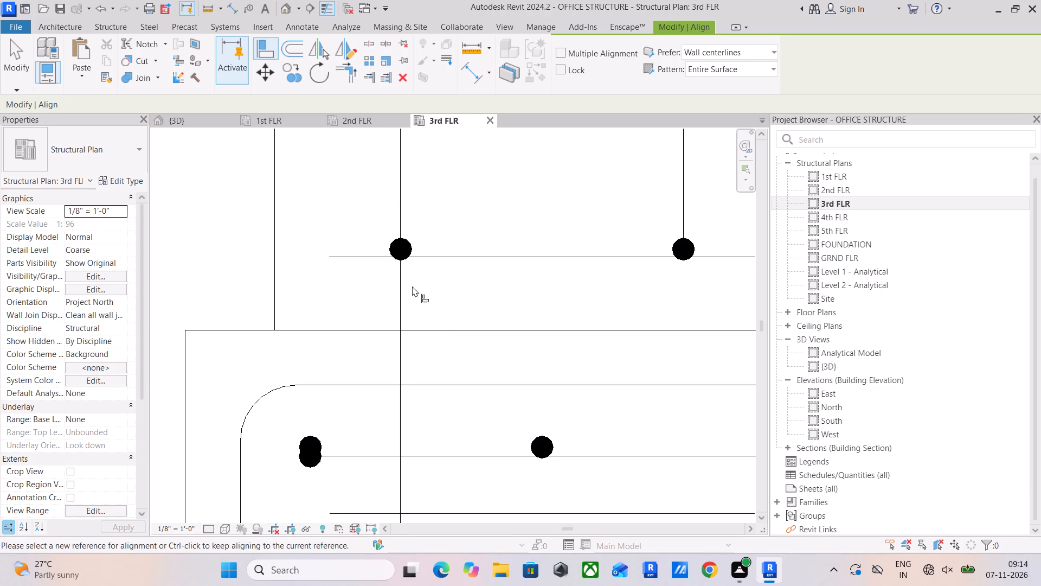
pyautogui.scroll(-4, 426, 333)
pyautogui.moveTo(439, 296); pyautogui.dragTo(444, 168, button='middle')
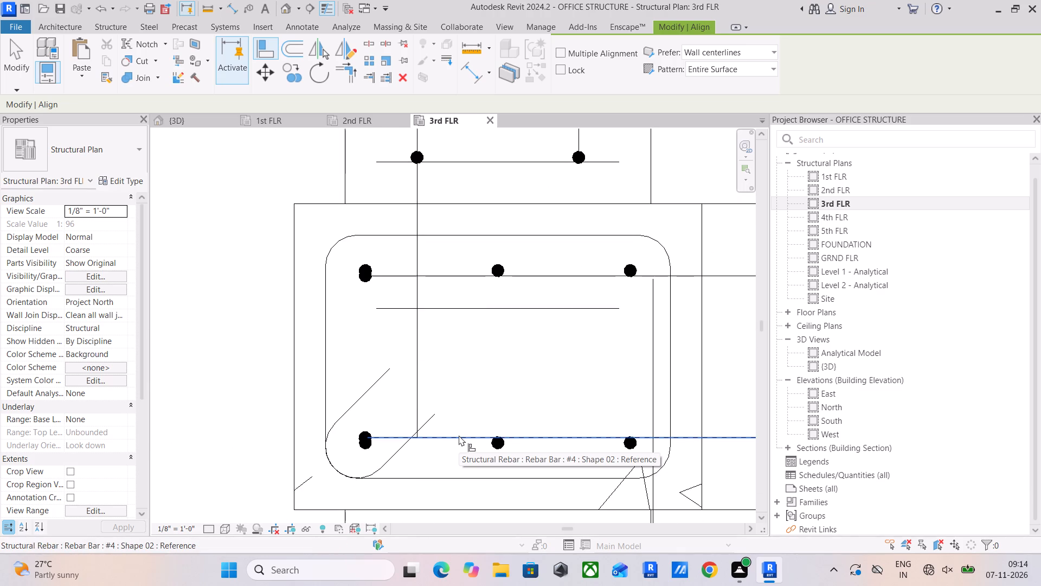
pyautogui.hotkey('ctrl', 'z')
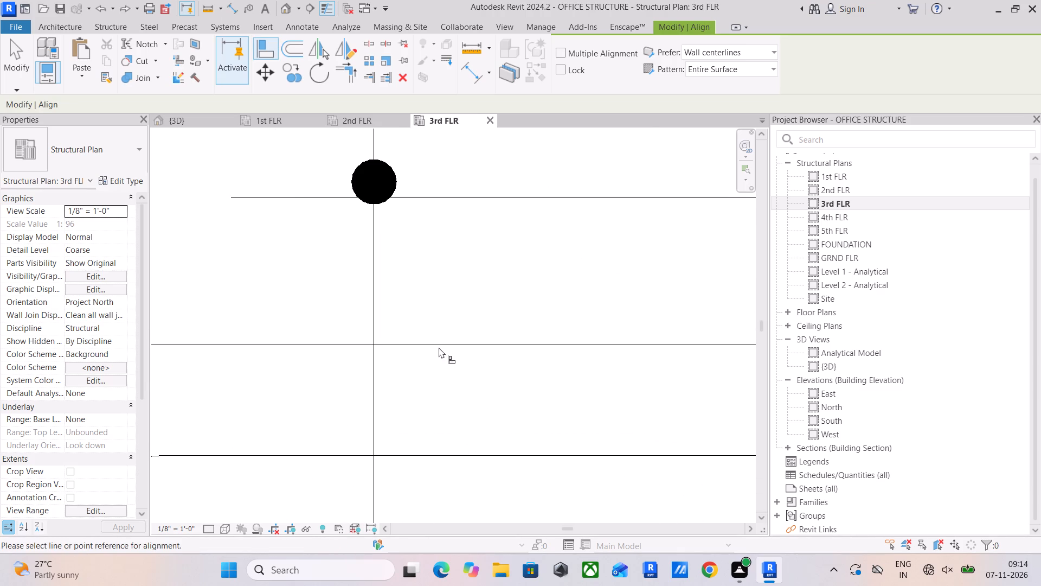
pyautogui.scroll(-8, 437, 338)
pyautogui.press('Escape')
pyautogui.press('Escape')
# Stretch the overlapping hooked #4 bar south into the column, ending just north of the east-west beam's southern bar.
pyautogui.click(418, 285)
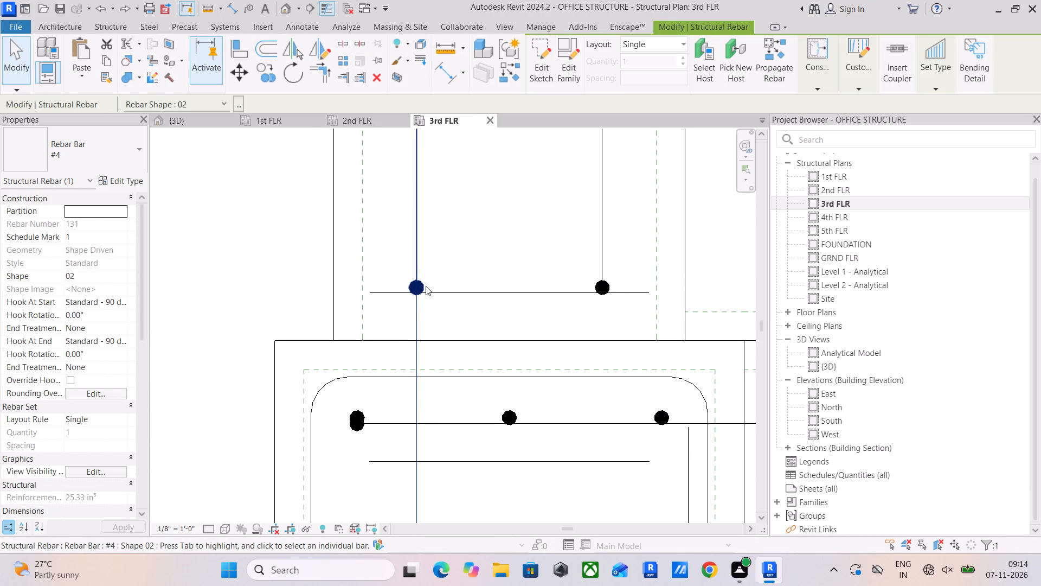
pyautogui.click(426, 286)
pyautogui.moveTo(416, 301); pyautogui.dragTo(418, 444)
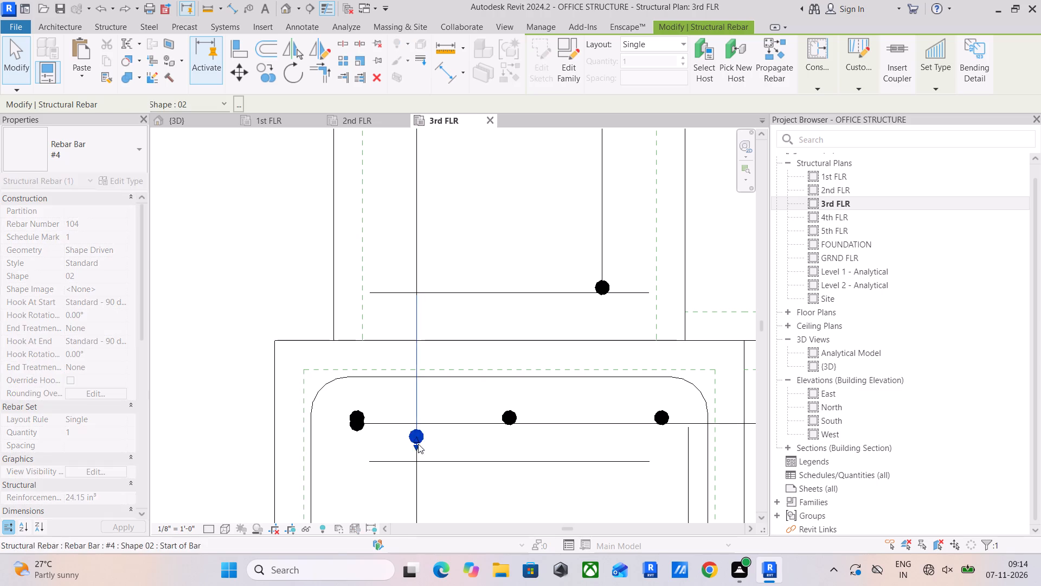
pyautogui.moveTo(419, 444); pyautogui.dragTo(419, 276, button='middle')
pyautogui.moveTo(418, 283); pyautogui.dragTo(421, 404)
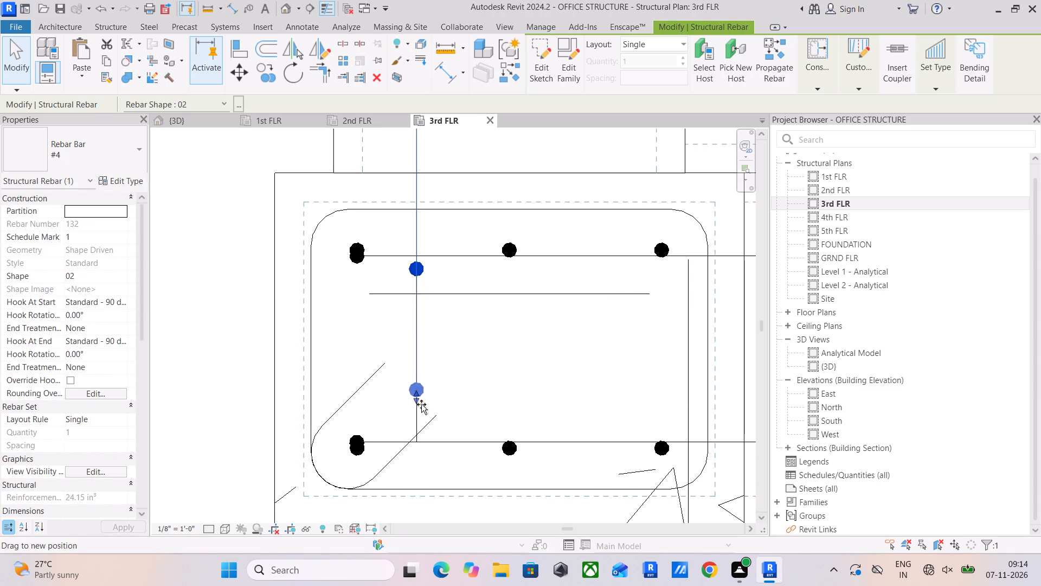
pyautogui.moveTo(421, 404); pyautogui.dragTo(423, 433)
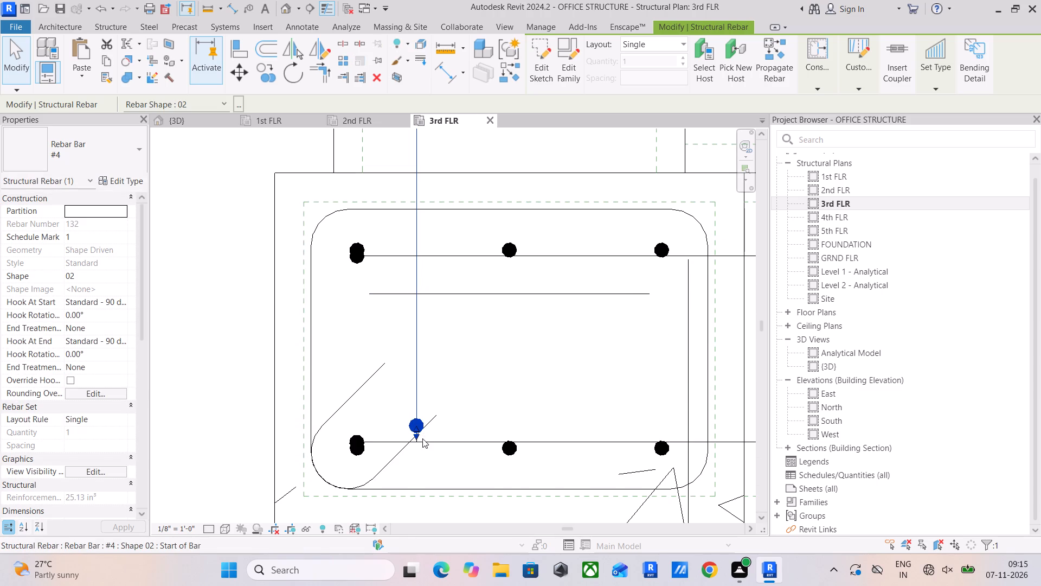
# Align the hooked #4 bar's south end with the east-west beam's southern #4 bar.
pyautogui.scroll(10, 416, 461)
pyautogui.scroll(2, 418, 383)
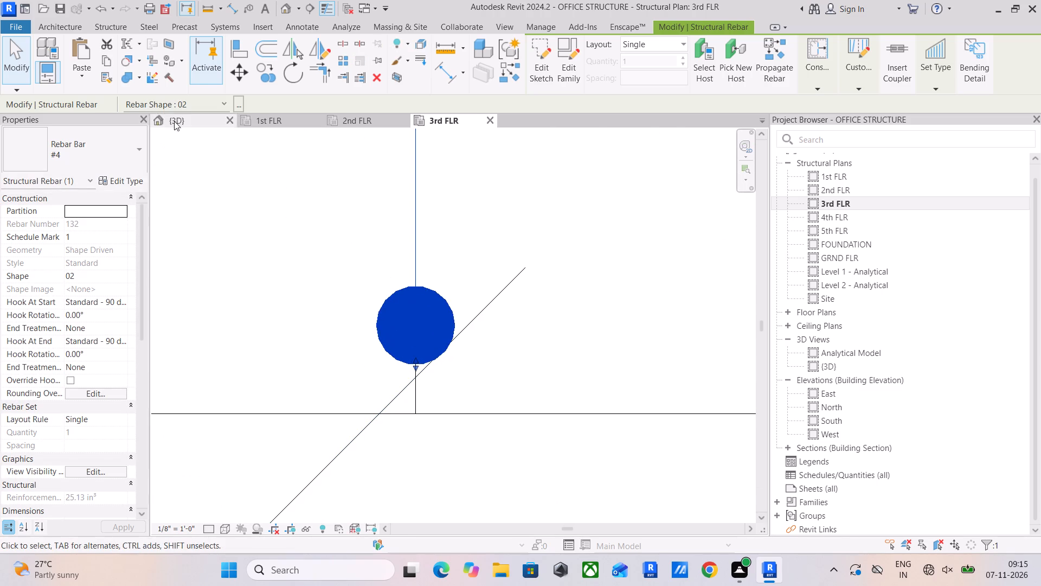
pyautogui.click(233, 52)
pyautogui.moveTo(498, 416); pyautogui.dragTo(492, 412)
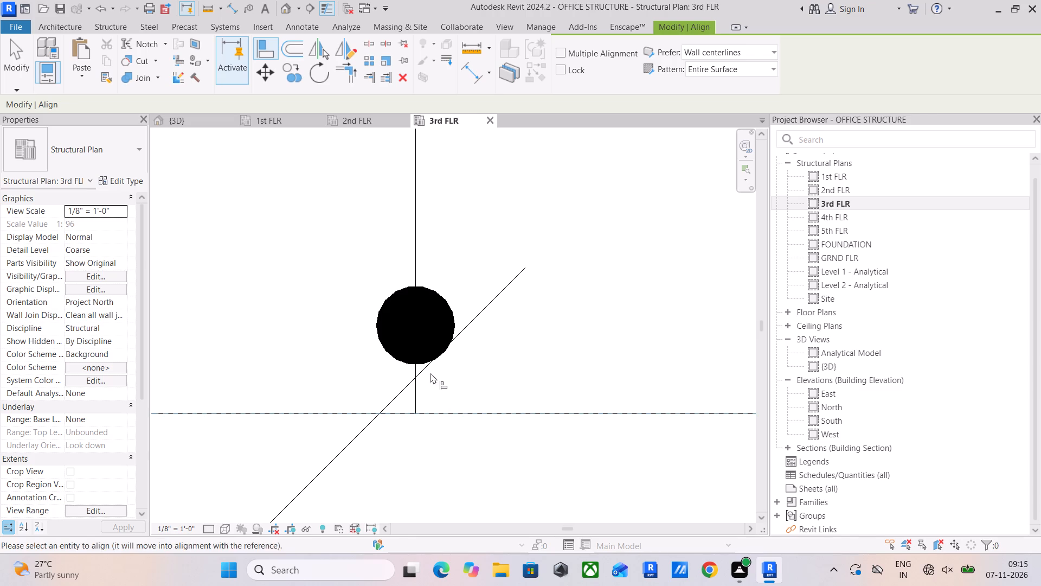
pyautogui.click(417, 362)
pyautogui.scroll(-10, 492, 416)
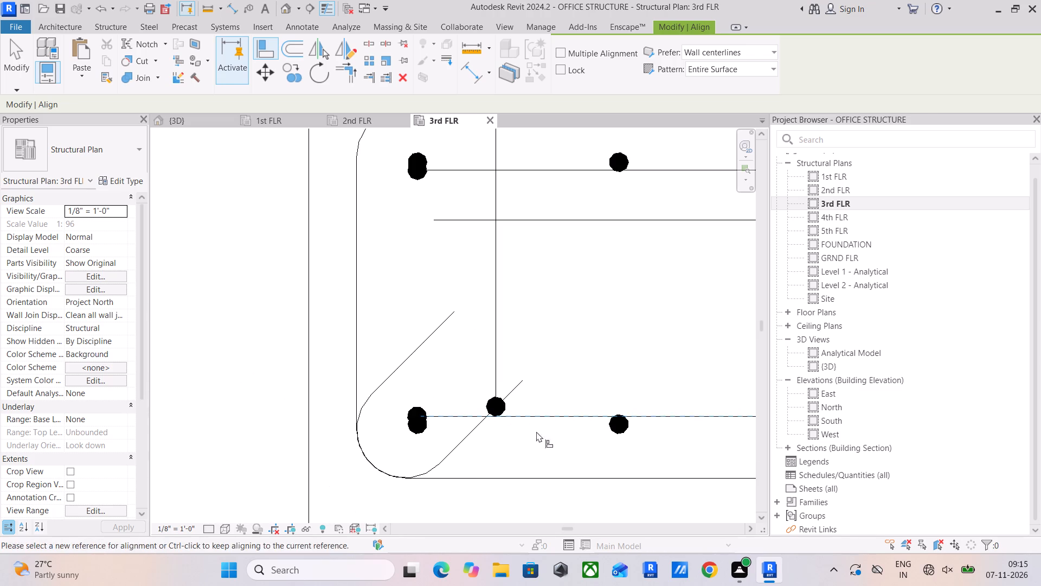
pyautogui.moveTo(486, 463); pyautogui.dragTo(418, 467, button='middle')
pyautogui.scroll(-5, 378, 436)
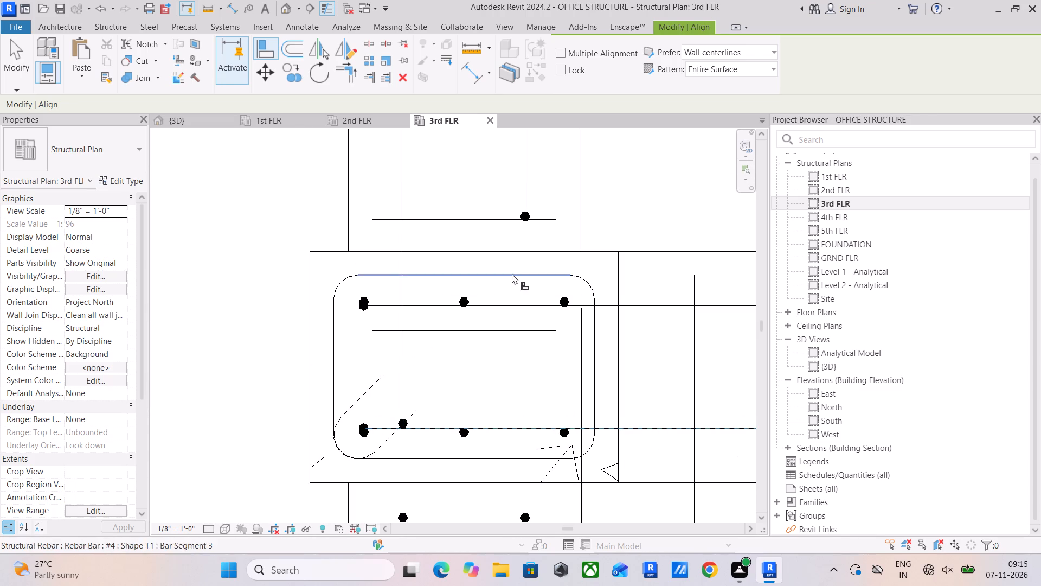
pyautogui.press('Escape')
pyautogui.press('Escape')
# Stretch both overlapping easterly #4 bars of the northern beam south into the column, ending north of the east-west beam's southern bar.
pyautogui.click(524, 196)
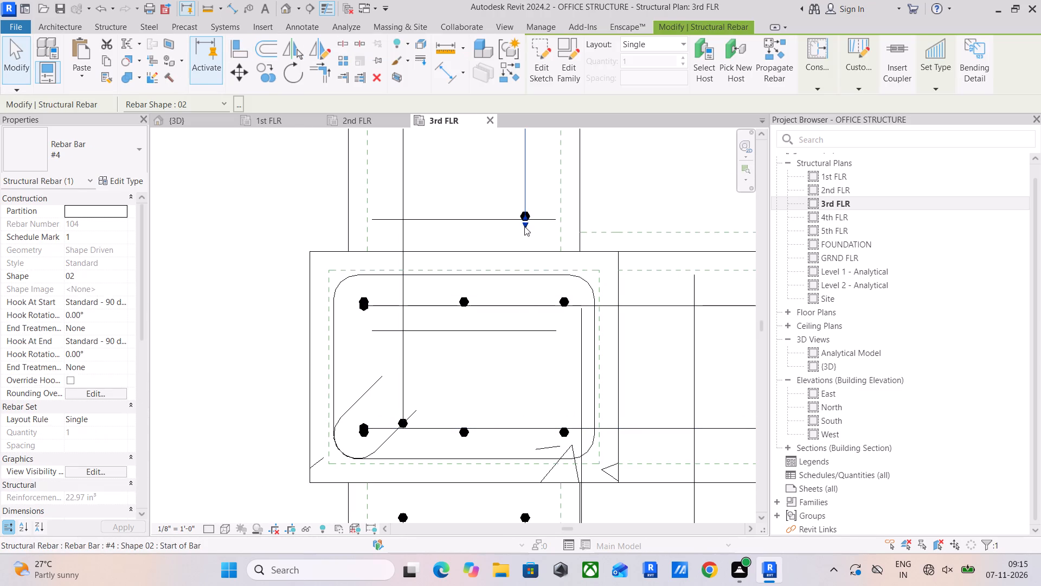
pyautogui.moveTo(524, 226); pyautogui.dragTo(530, 406)
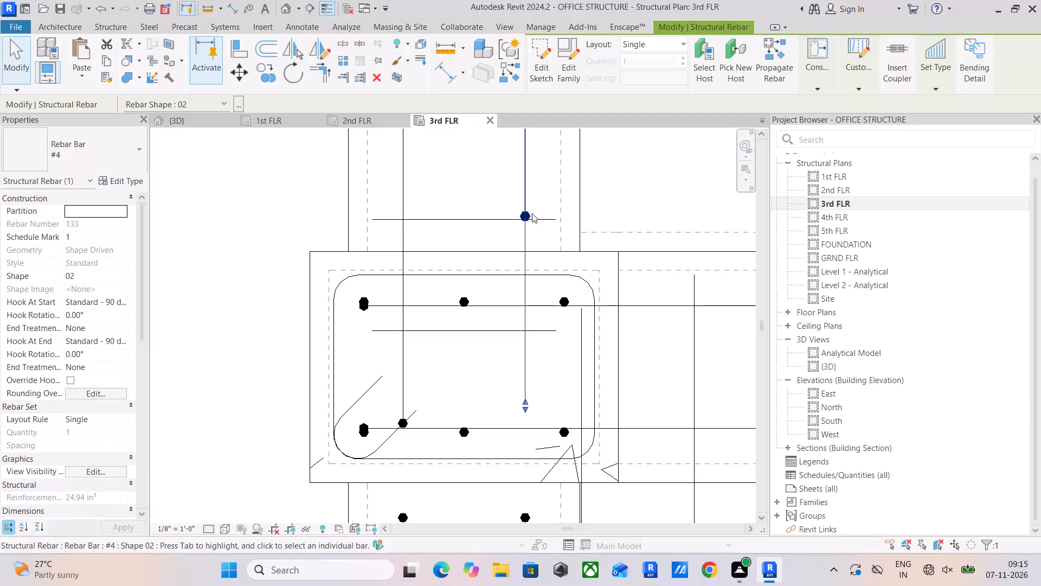
pyautogui.click(532, 213)
pyautogui.moveTo(524, 224); pyautogui.dragTo(532, 364)
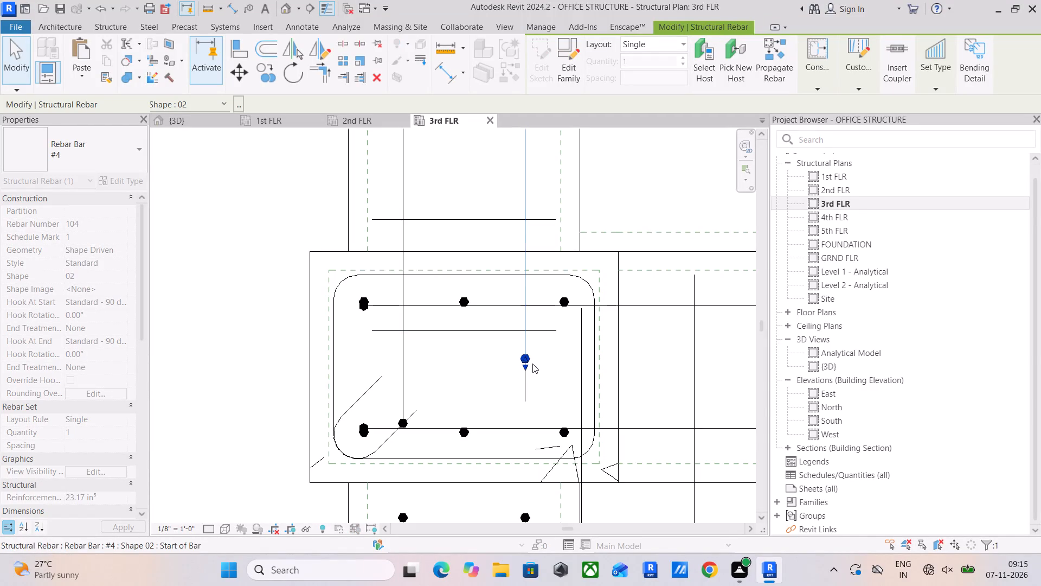
# Align the south ends of both easterly #4 bars with the east-west beam's southern #4 bar.
pyautogui.click(247, 51)
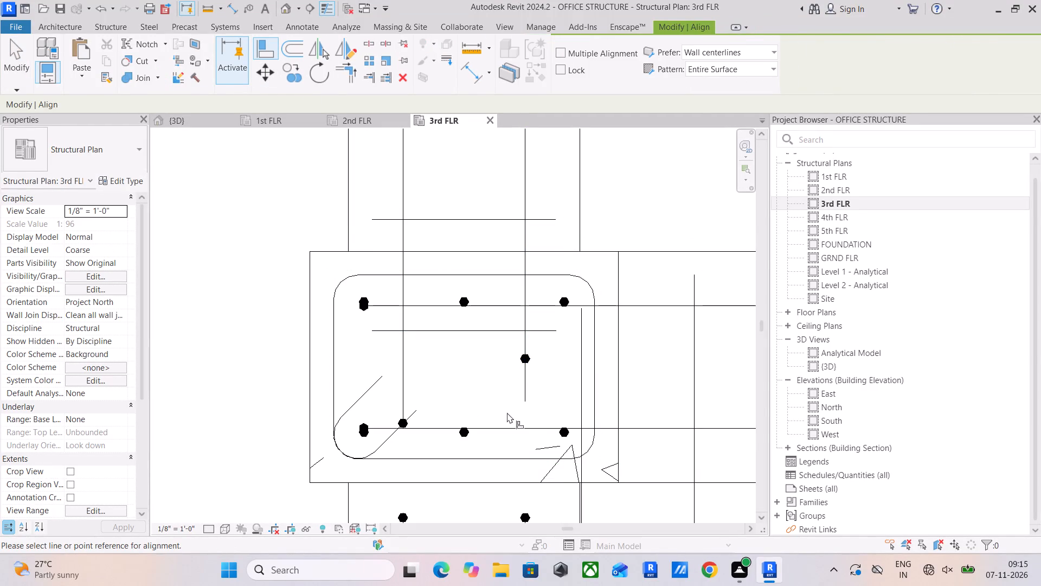
pyautogui.moveTo(524, 425); pyautogui.dragTo(525, 417)
pyautogui.click(526, 405)
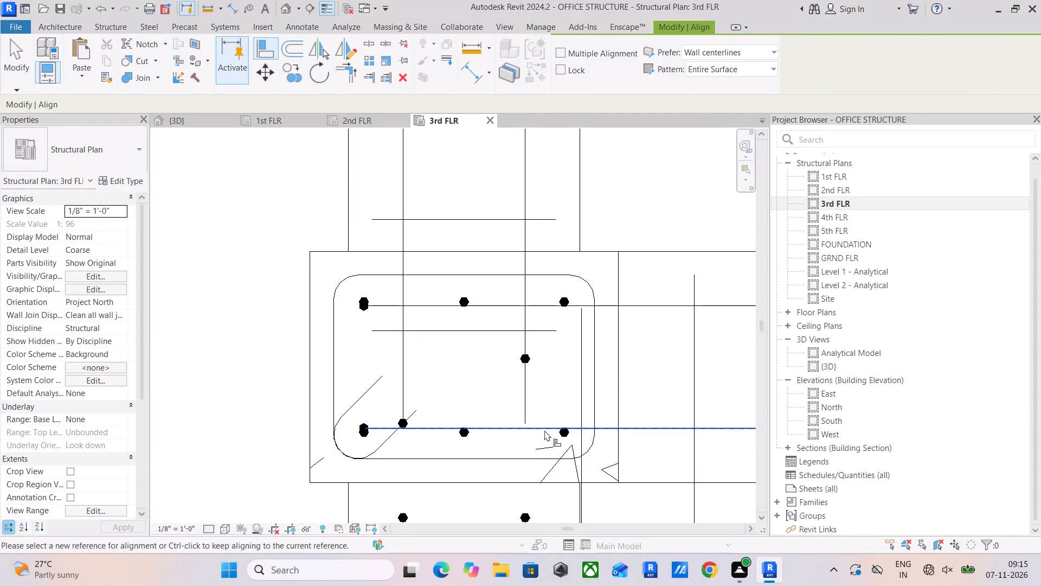
pyautogui.click(541, 429)
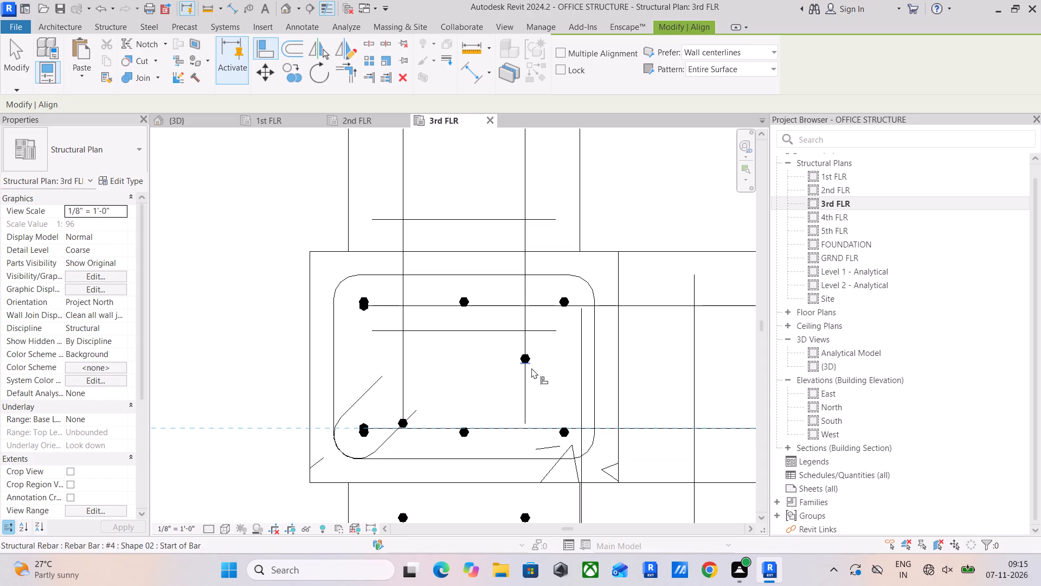
pyautogui.click(531, 368)
pyautogui.press('Escape')
pyautogui.press('Escape')
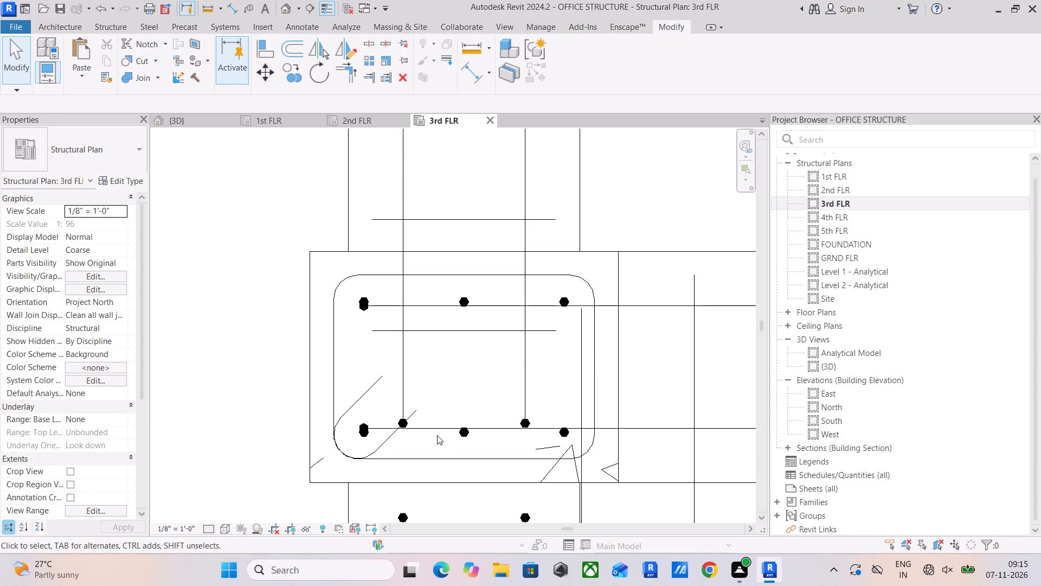
pyautogui.press('Escape')
pyautogui.press('Escape')
pyautogui.press('Escape')
# Shorten the northern beam's #4 stirrup set at its south end so its last stirrup sits just north of the column.
pyautogui.click(499, 334)
pyautogui.scroll(-4, 502, 334)
pyautogui.moveTo(509, 341); pyautogui.dragTo(476, 423, button='middle')
pyautogui.moveTo(451, 410); pyautogui.dragTo(460, 339)
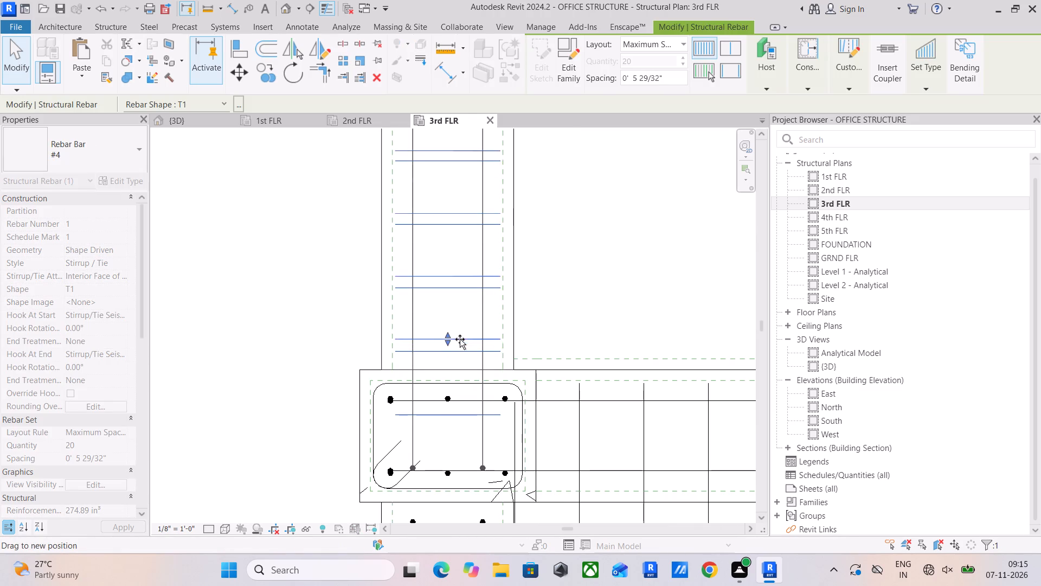
pyautogui.moveTo(460, 339); pyautogui.dragTo(461, 349)
pyautogui.scroll(-3, 561, 344)
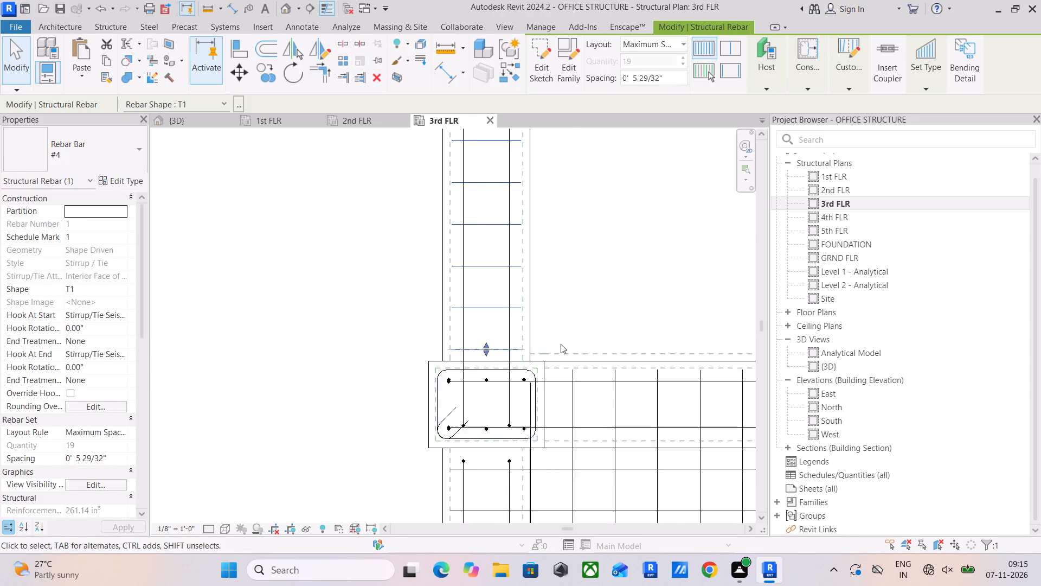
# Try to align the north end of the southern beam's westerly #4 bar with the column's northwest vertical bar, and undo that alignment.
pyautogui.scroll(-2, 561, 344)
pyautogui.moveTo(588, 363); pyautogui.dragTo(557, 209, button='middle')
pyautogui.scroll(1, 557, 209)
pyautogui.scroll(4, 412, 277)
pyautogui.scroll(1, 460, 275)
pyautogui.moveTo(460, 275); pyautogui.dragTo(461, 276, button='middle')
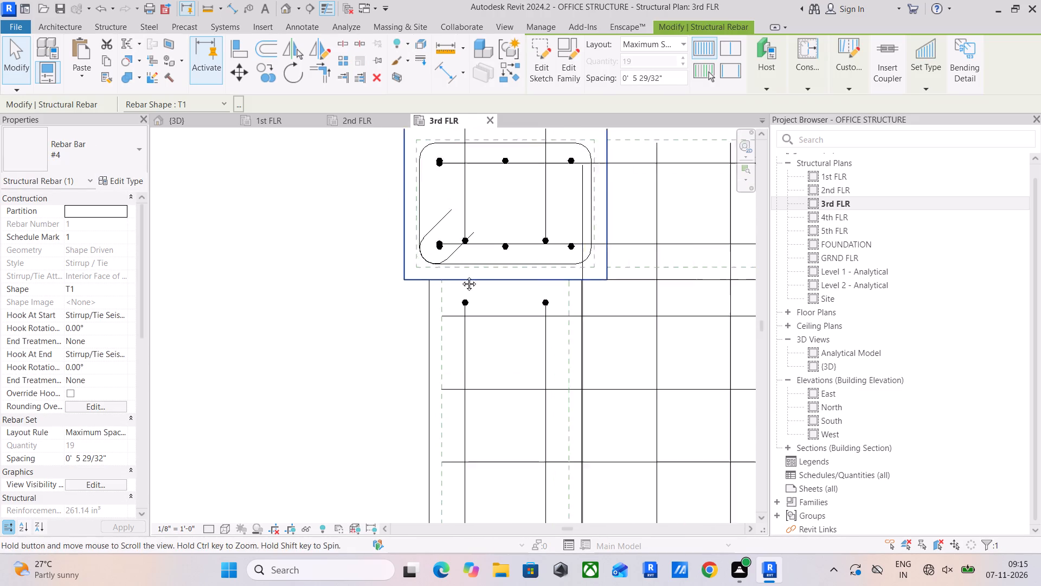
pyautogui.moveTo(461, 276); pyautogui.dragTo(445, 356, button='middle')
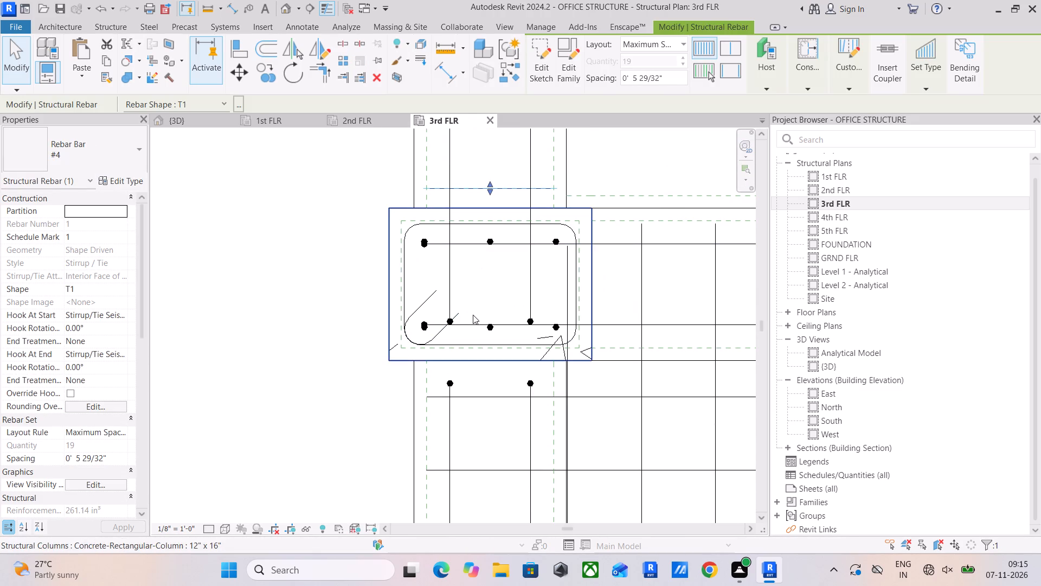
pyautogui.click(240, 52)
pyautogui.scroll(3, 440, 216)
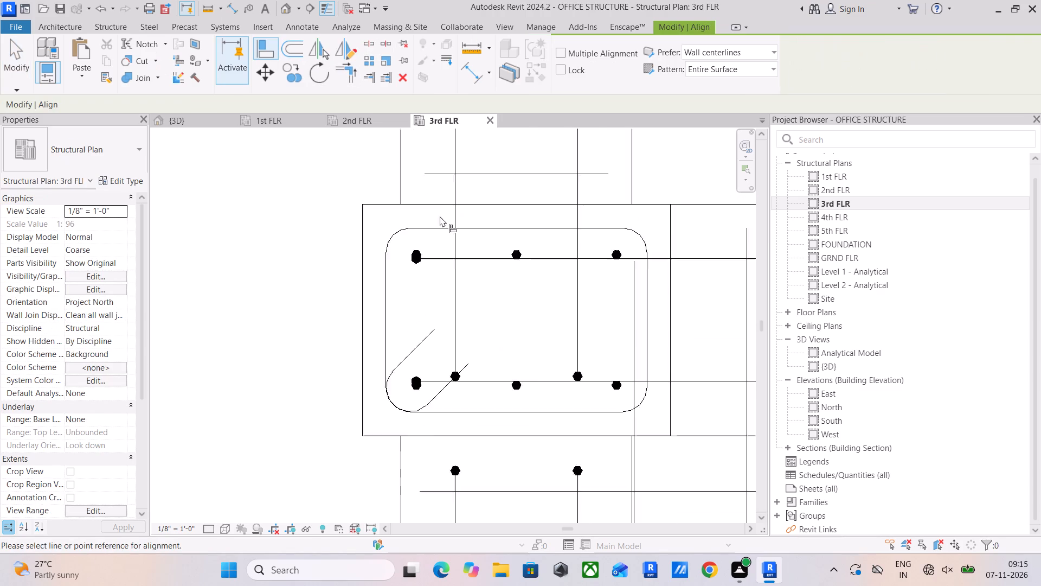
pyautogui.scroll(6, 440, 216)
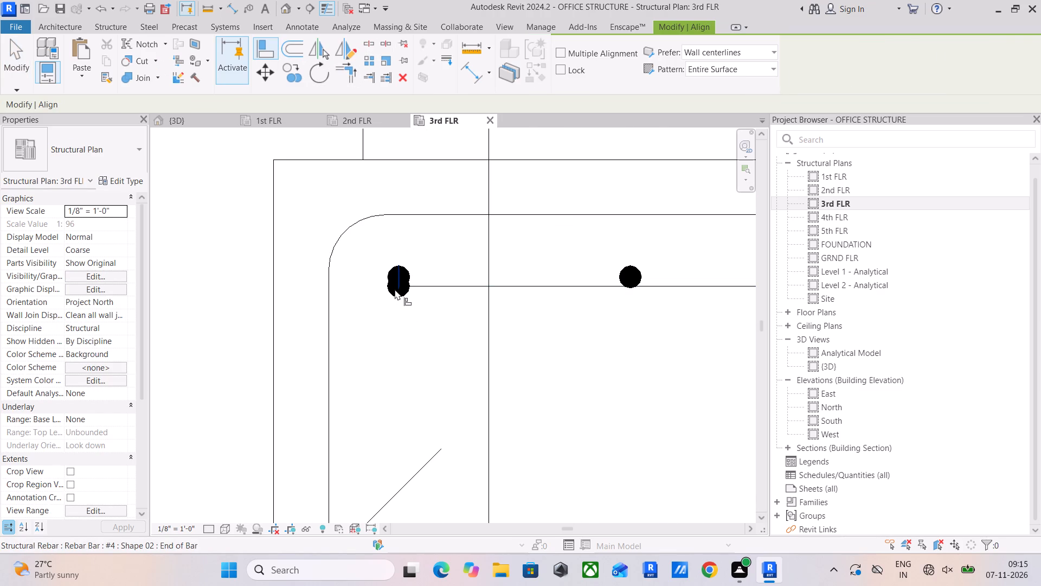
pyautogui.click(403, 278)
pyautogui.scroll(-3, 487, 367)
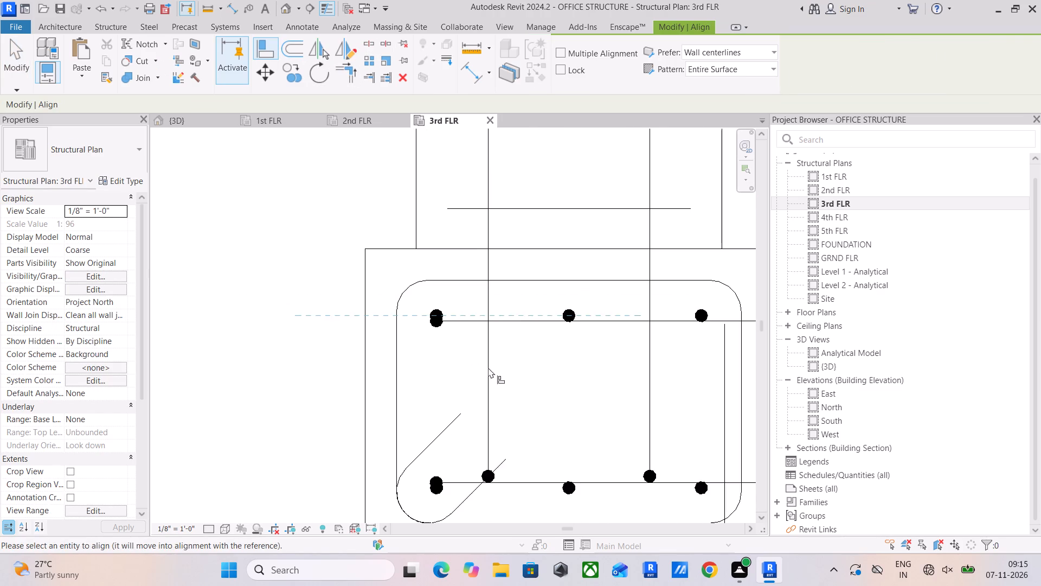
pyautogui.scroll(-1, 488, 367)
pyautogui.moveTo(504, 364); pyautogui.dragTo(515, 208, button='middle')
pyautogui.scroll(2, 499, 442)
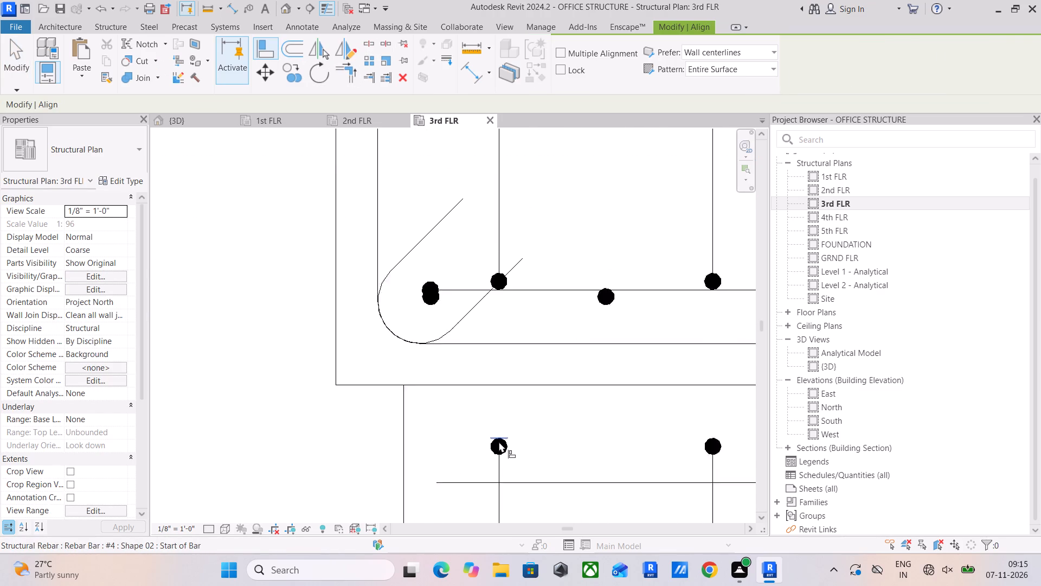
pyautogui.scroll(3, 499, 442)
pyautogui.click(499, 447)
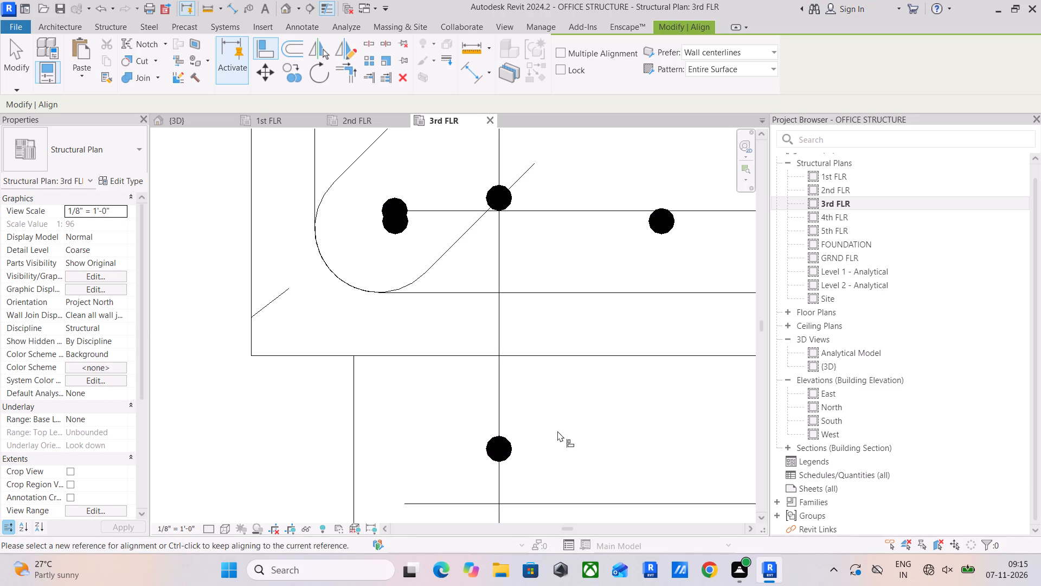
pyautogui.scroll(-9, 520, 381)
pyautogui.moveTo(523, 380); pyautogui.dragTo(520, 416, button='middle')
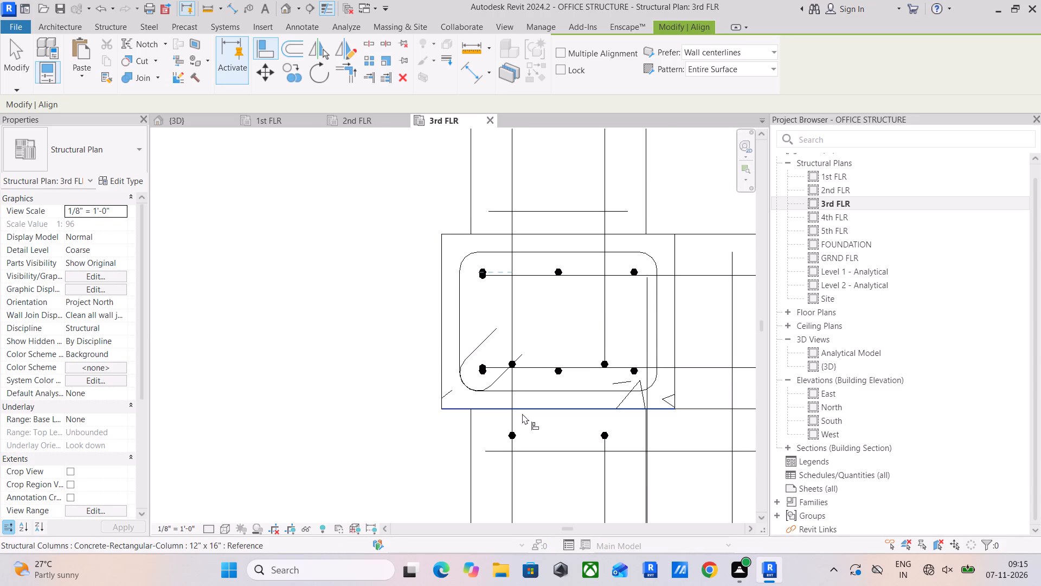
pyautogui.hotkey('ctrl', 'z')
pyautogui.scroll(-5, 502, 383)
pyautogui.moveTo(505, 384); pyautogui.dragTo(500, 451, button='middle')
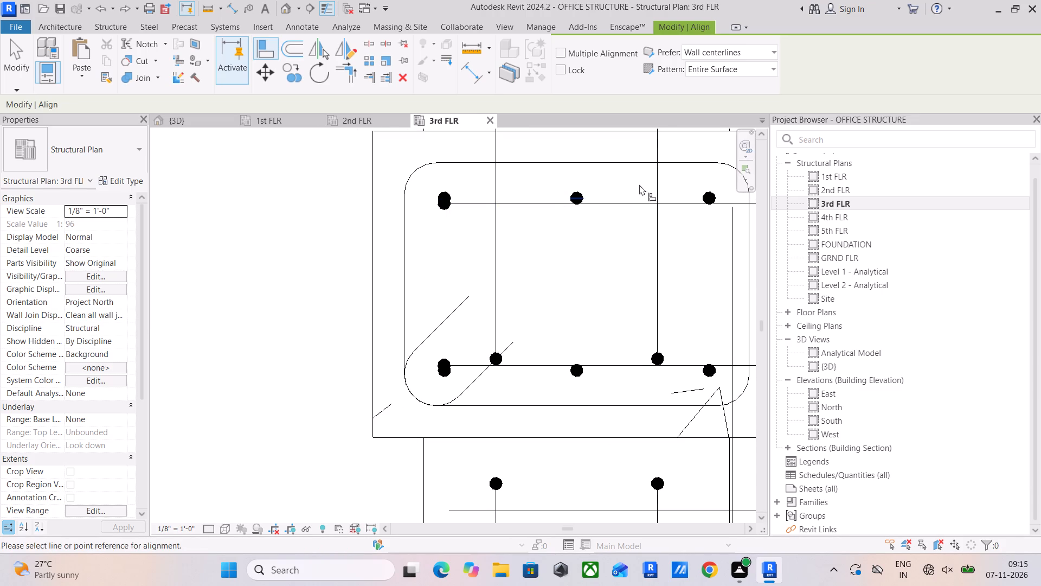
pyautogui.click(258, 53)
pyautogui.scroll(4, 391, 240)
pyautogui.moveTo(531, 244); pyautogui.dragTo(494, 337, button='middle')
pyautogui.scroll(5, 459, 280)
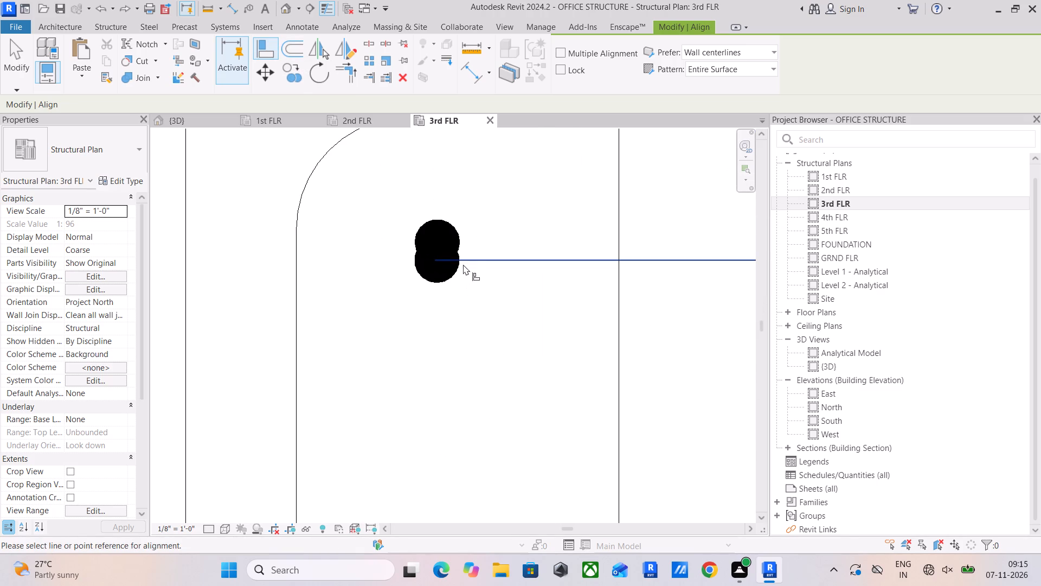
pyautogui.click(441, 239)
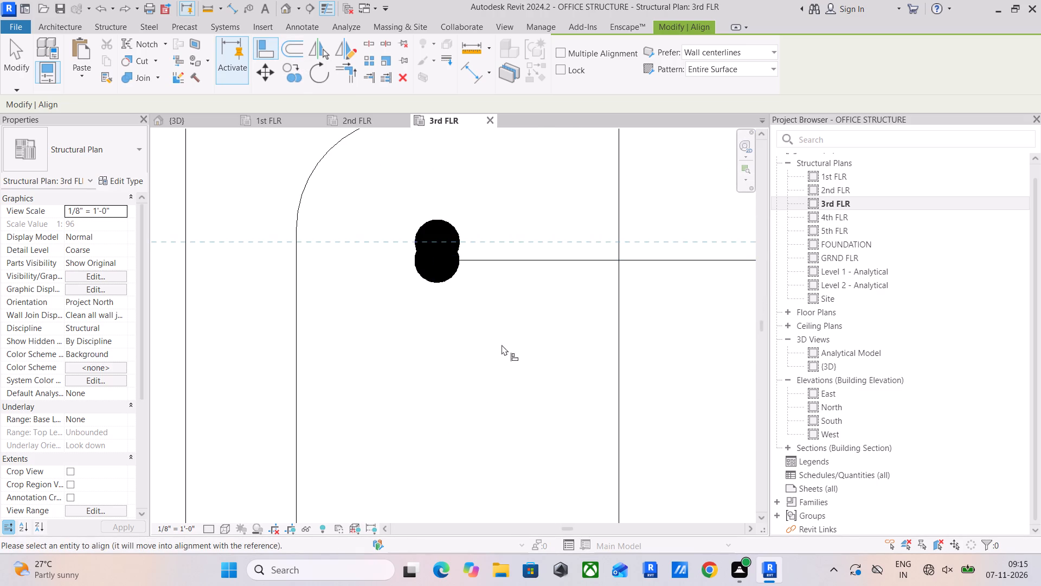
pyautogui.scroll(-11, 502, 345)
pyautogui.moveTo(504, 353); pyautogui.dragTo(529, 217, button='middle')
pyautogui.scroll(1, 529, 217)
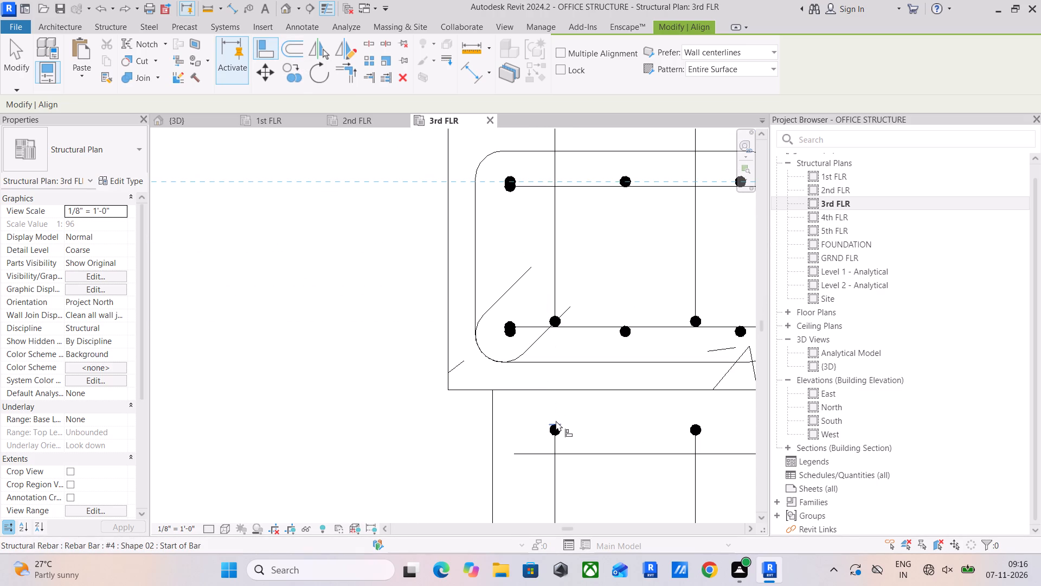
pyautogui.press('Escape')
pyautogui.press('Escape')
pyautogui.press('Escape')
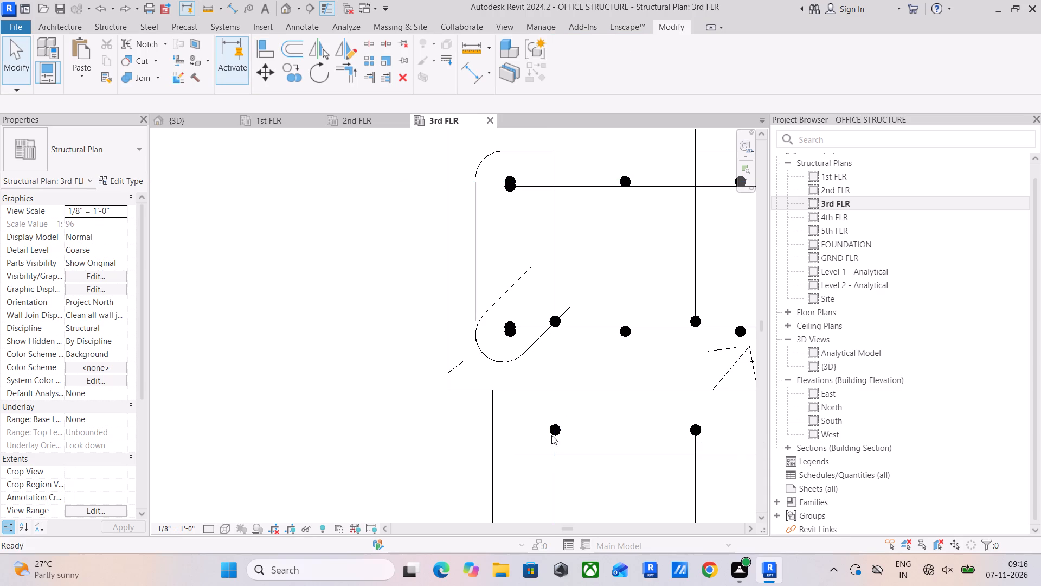
# Stretch both overlapping westerly #4 bars of the southern beam north into the column, to different end positions.
pyautogui.click(553, 432)
pyautogui.scroll(4, 557, 422)
pyautogui.moveTo(550, 422); pyautogui.dragTo(538, 186)
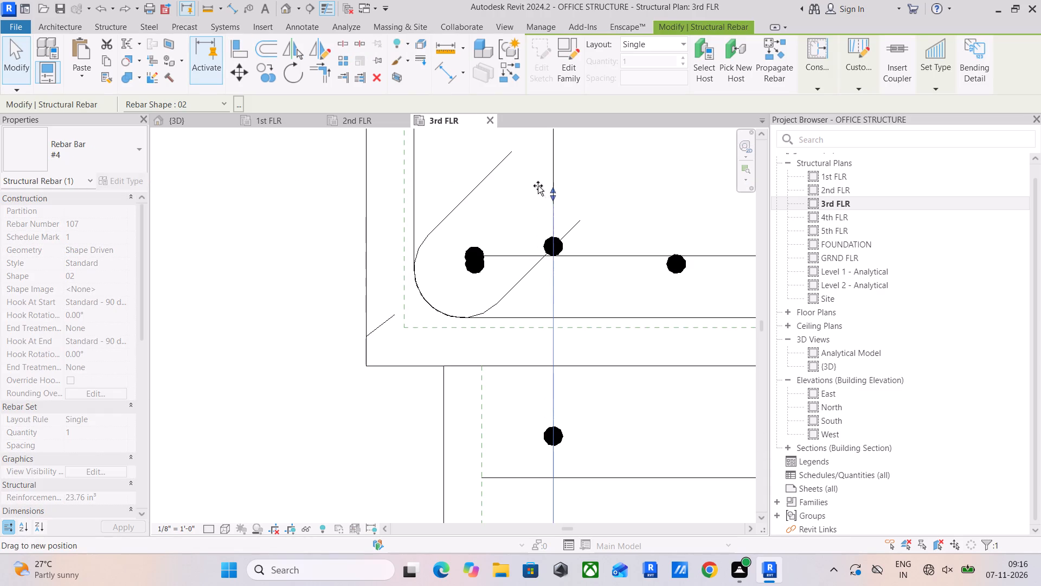
pyautogui.moveTo(538, 186); pyautogui.dragTo(538, 178)
pyautogui.scroll(-2, 555, 206)
pyautogui.click(561, 384)
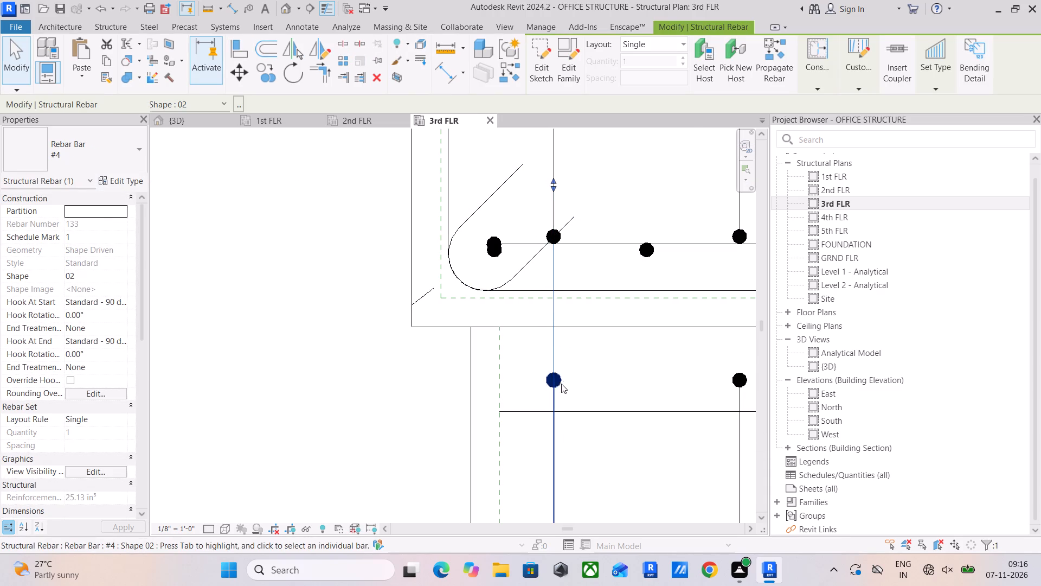
pyautogui.moveTo(554, 370); pyautogui.dragTo(554, 266)
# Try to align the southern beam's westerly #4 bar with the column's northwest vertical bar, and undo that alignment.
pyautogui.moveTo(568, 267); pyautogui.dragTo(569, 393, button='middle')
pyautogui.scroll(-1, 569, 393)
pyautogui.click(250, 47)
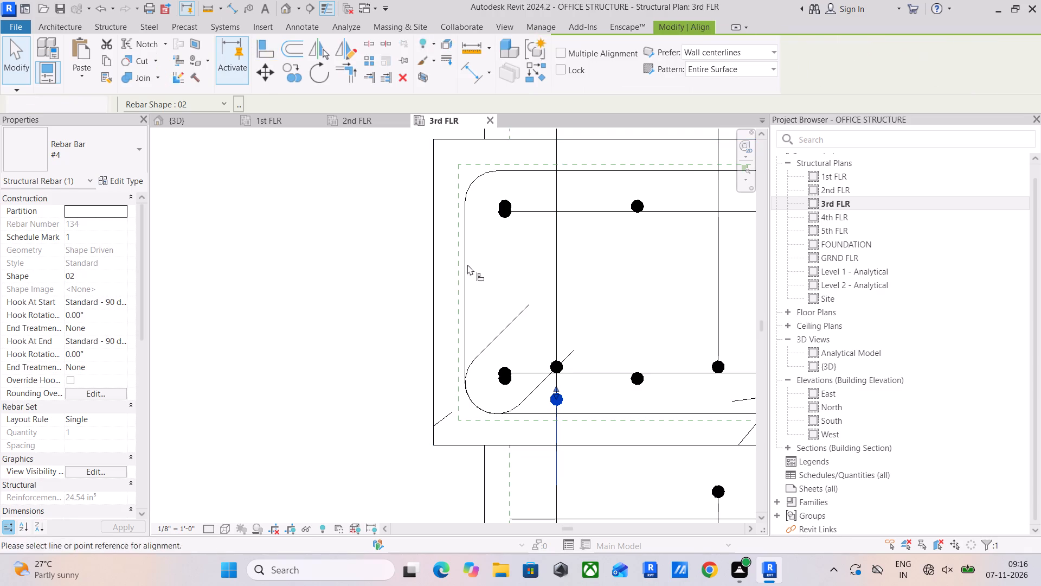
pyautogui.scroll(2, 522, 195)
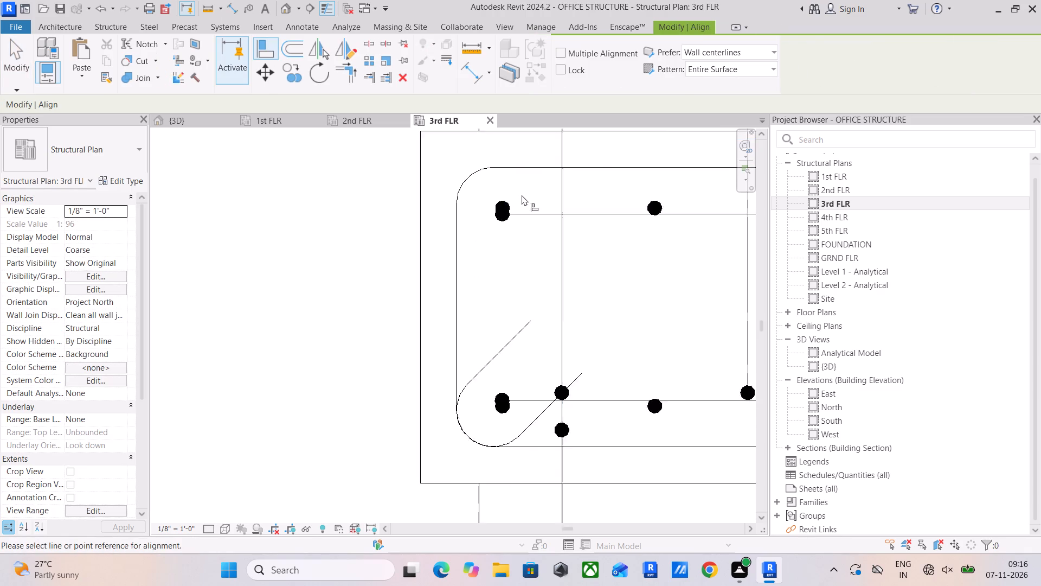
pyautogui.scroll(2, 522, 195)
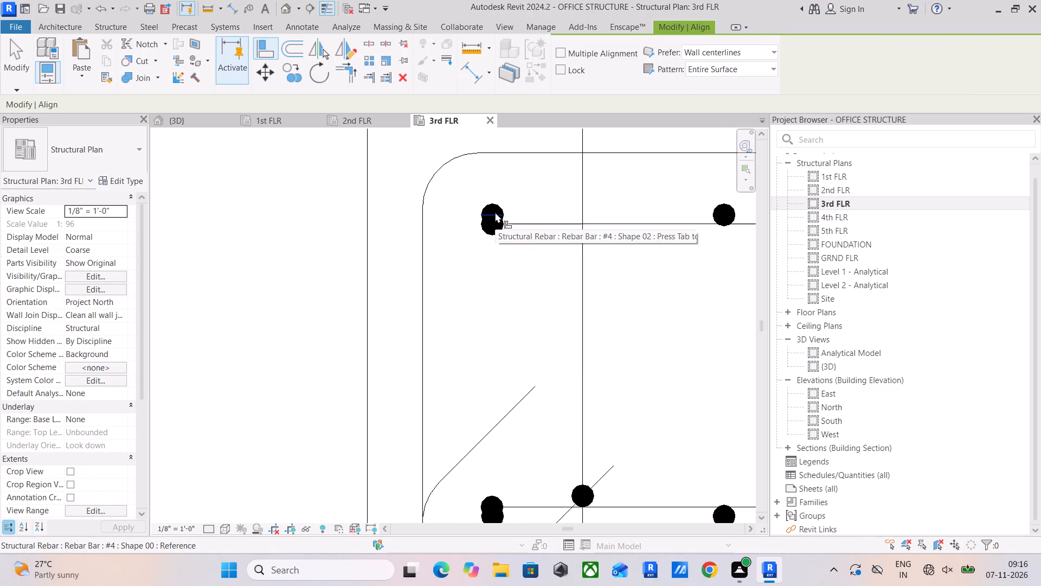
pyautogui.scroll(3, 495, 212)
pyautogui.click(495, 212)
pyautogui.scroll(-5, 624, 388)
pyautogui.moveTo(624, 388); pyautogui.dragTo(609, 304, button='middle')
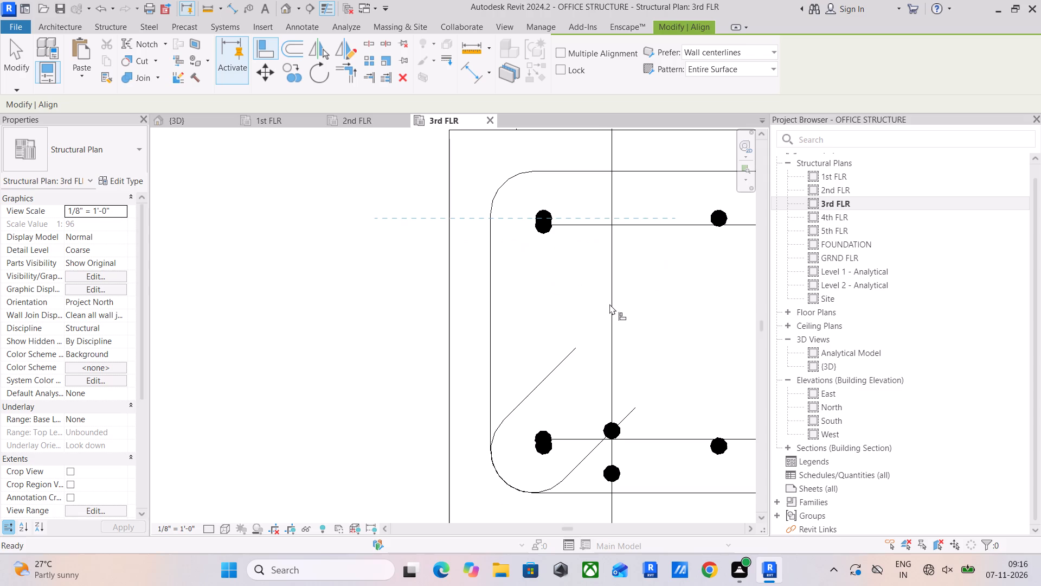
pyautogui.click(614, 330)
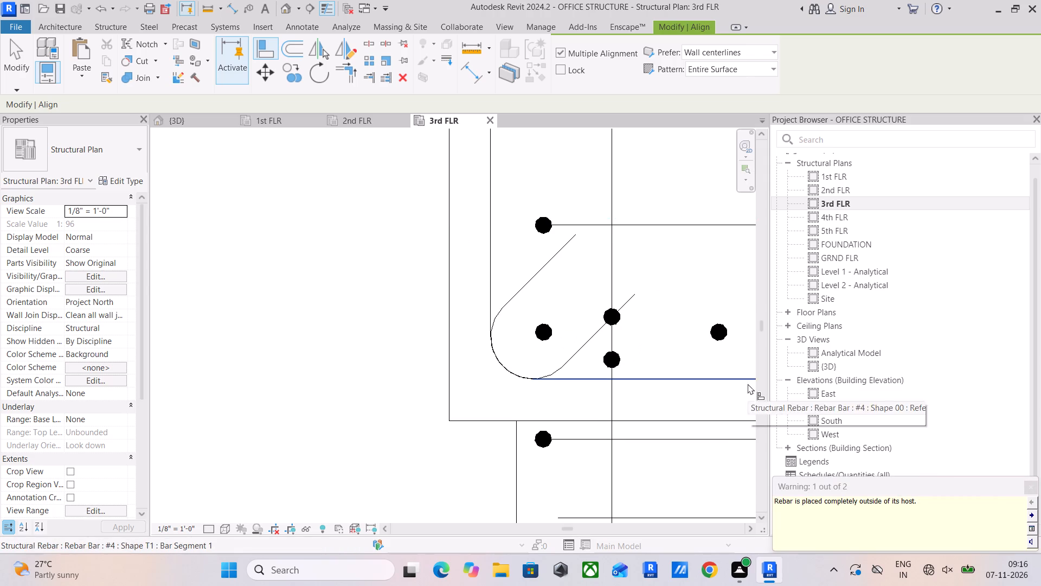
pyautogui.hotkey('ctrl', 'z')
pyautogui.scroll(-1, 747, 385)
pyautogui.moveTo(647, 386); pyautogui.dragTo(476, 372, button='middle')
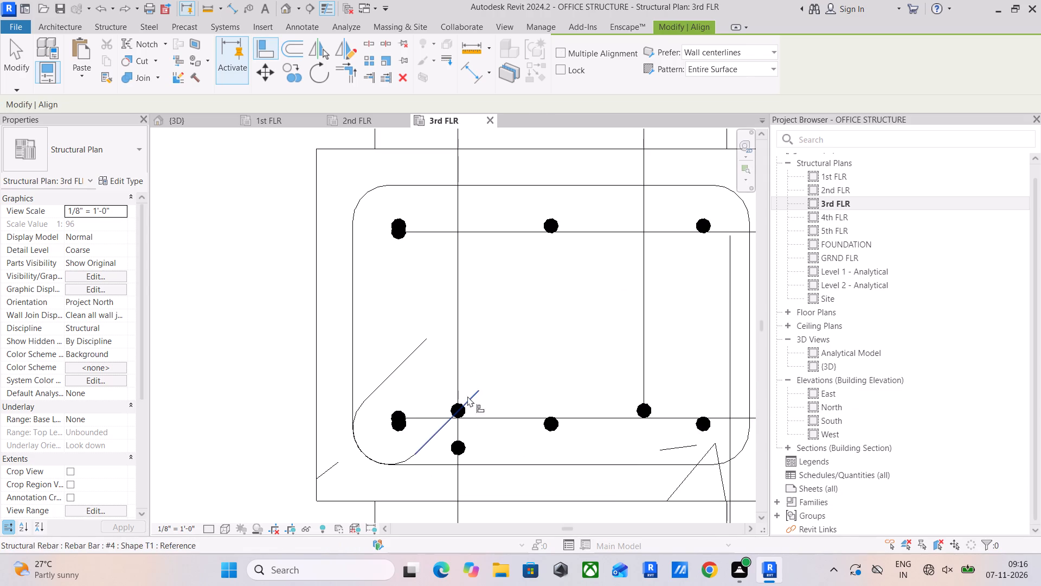
# Stretch one of the southern beam's overlapping westerly #4 bars north to the column's northern row of vertical bars.
pyautogui.press('Escape')
pyautogui.moveTo(459, 428); pyautogui.dragTo(459, 420)
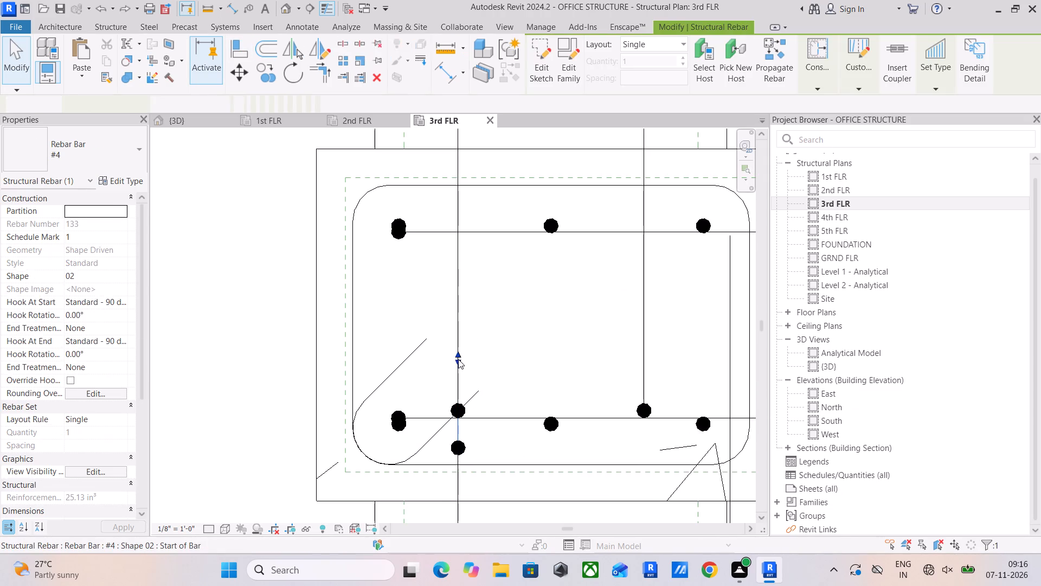
pyautogui.moveTo(458, 355); pyautogui.dragTo(462, 233)
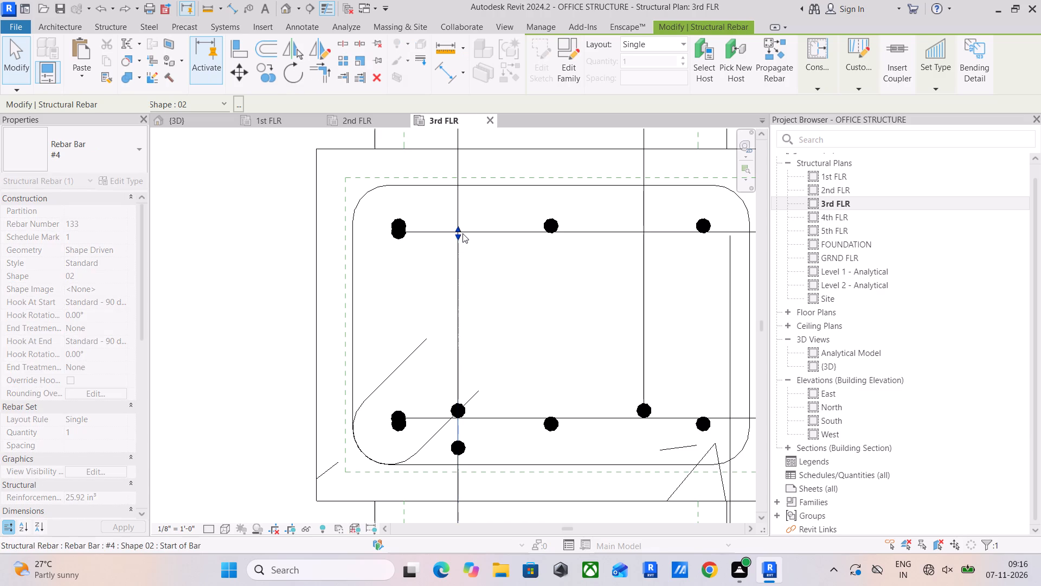
pyautogui.scroll(3, 458, 217)
pyautogui.click(459, 238)
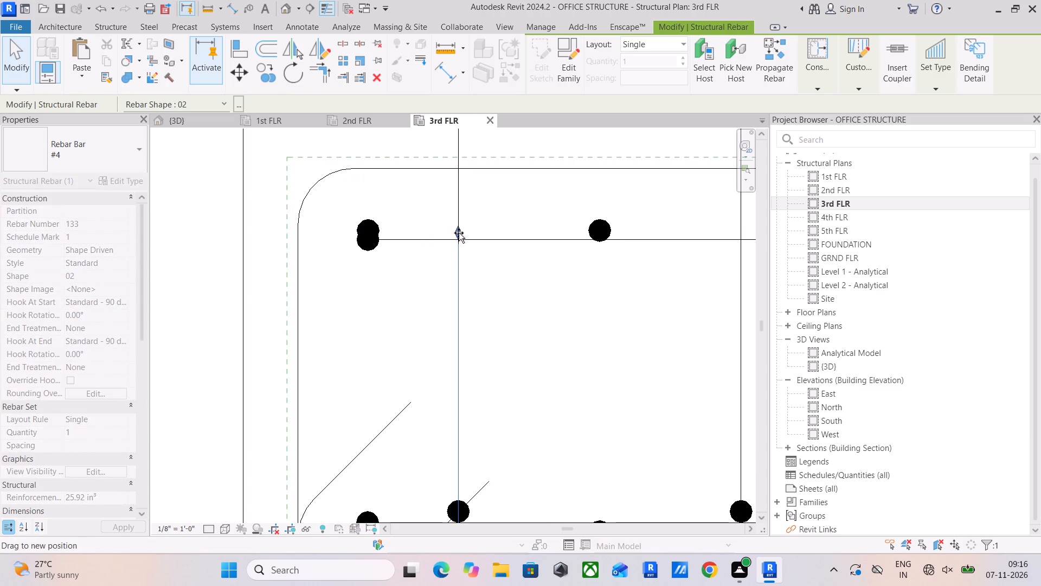
pyautogui.scroll(-4, 483, 314)
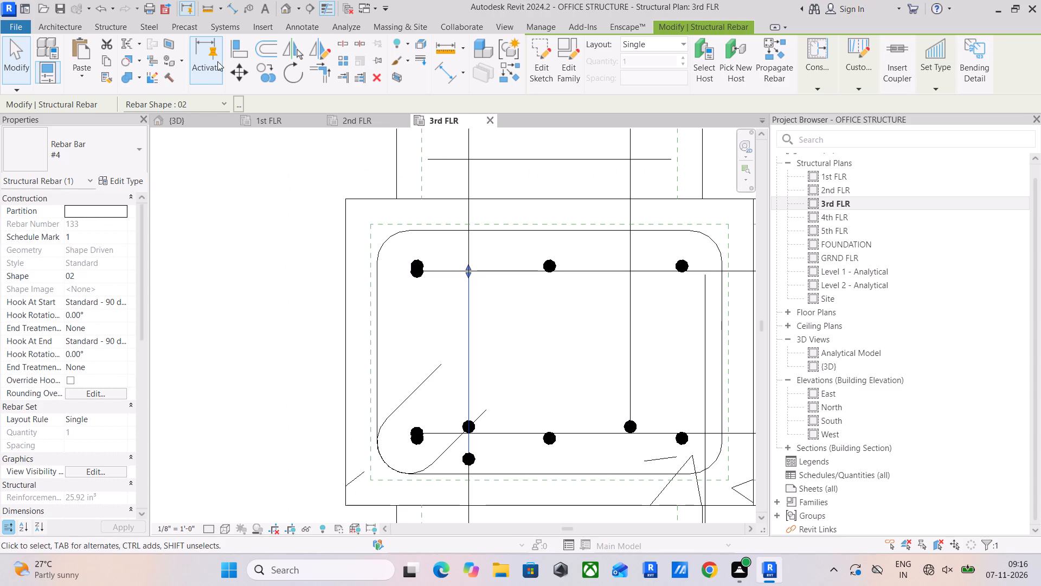
# Align the north end of the southern beam's other overlapping westerly #4 bar with the column's northwest vertical bar.
pyautogui.click(237, 42)
pyautogui.scroll(4, 410, 404)
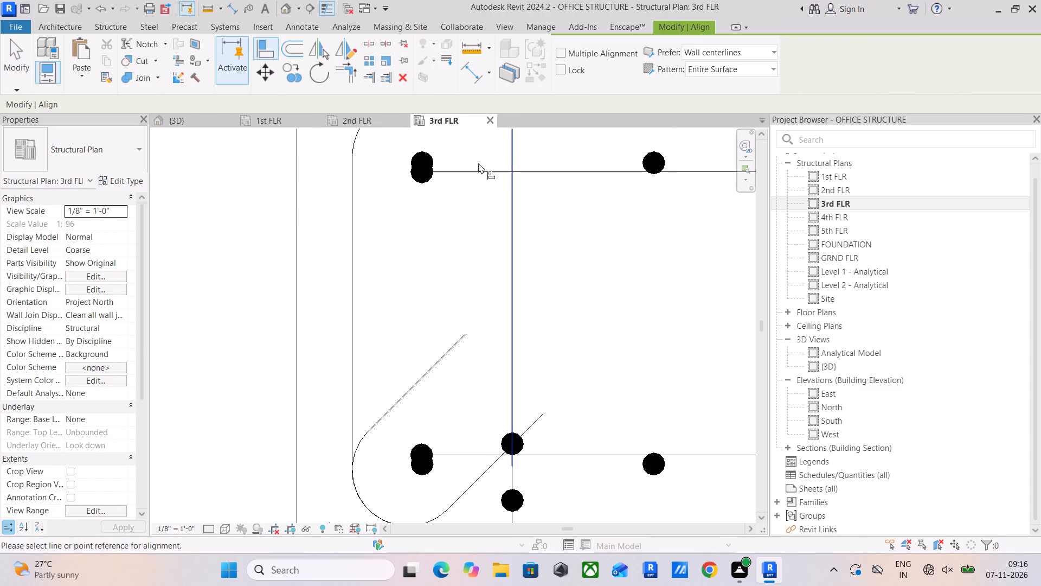
pyautogui.click(421, 161)
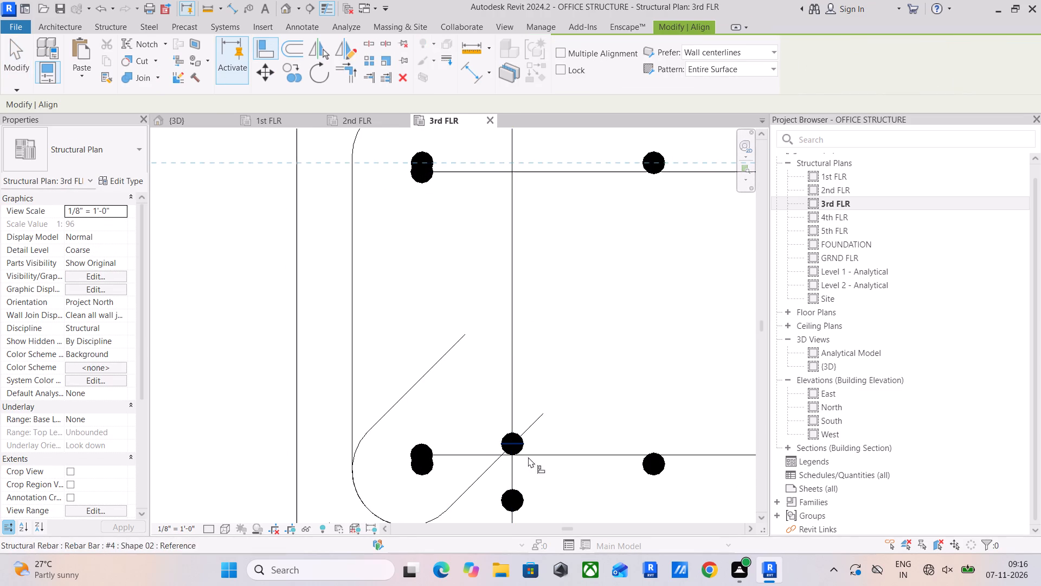
pyautogui.click(518, 489)
pyautogui.scroll(-4, 530, 371)
pyautogui.moveTo(544, 365); pyautogui.dragTo(515, 378, button='middle')
pyautogui.scroll(1, 542, 366)
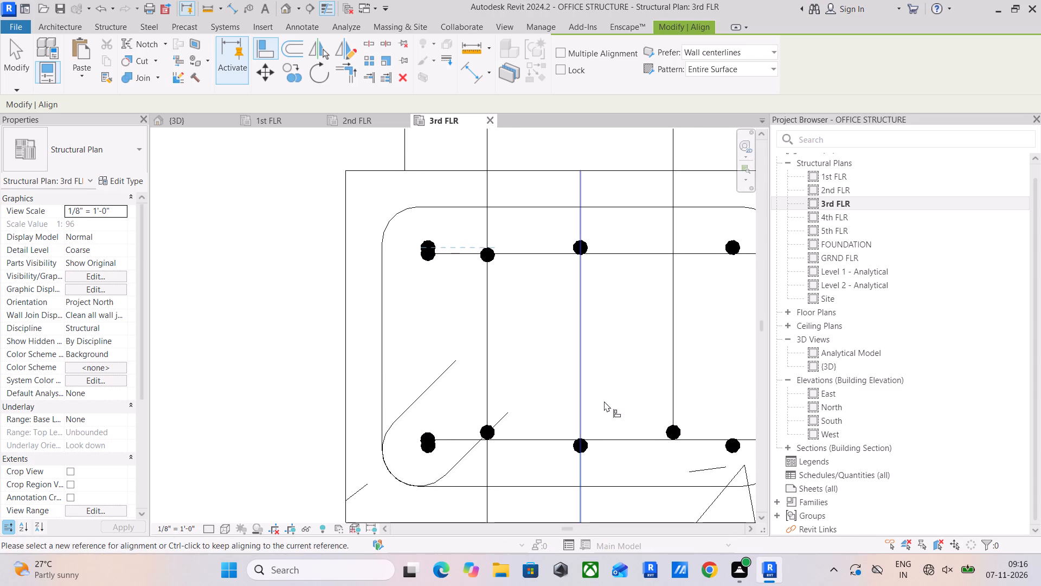
pyautogui.moveTo(604, 401); pyautogui.dragTo(553, 332, button='middle')
# Align the north ends of the southern beam's overlapping easterly #4 bars with the westerly bar's end inside the column.
pyautogui.click(434, 175)
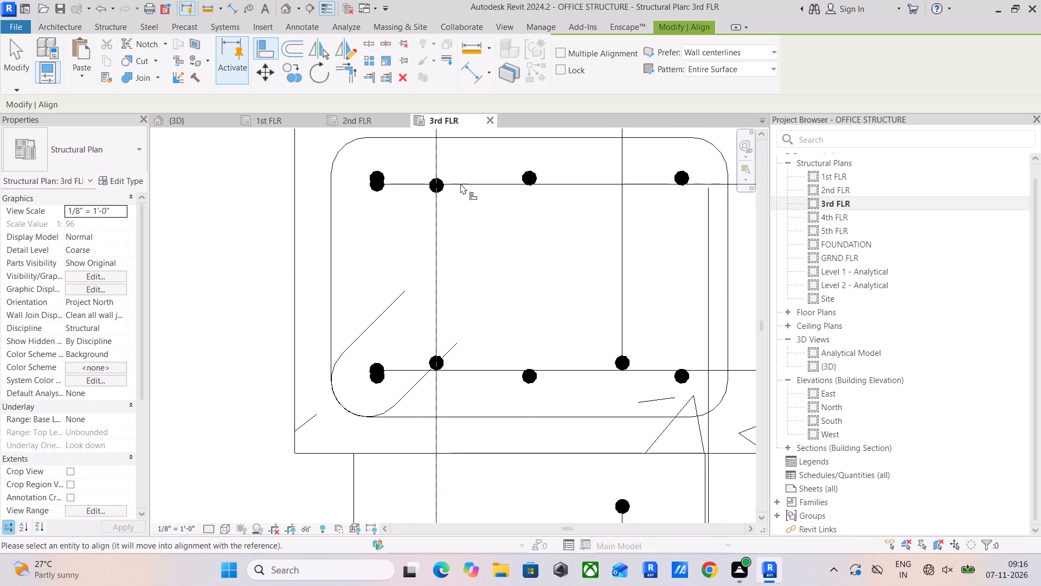
pyautogui.click(452, 207)
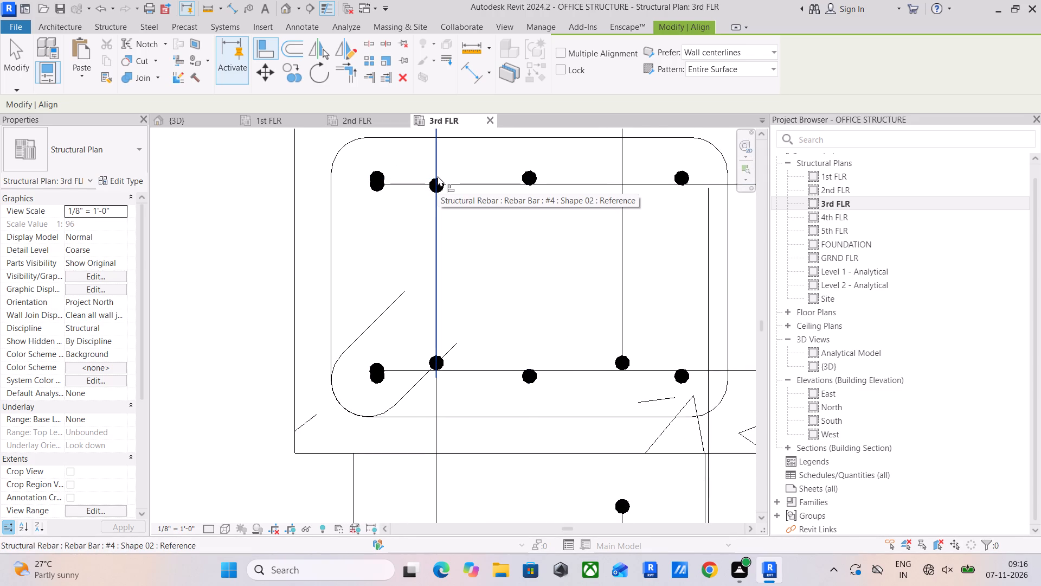
pyautogui.scroll(7, 438, 176)
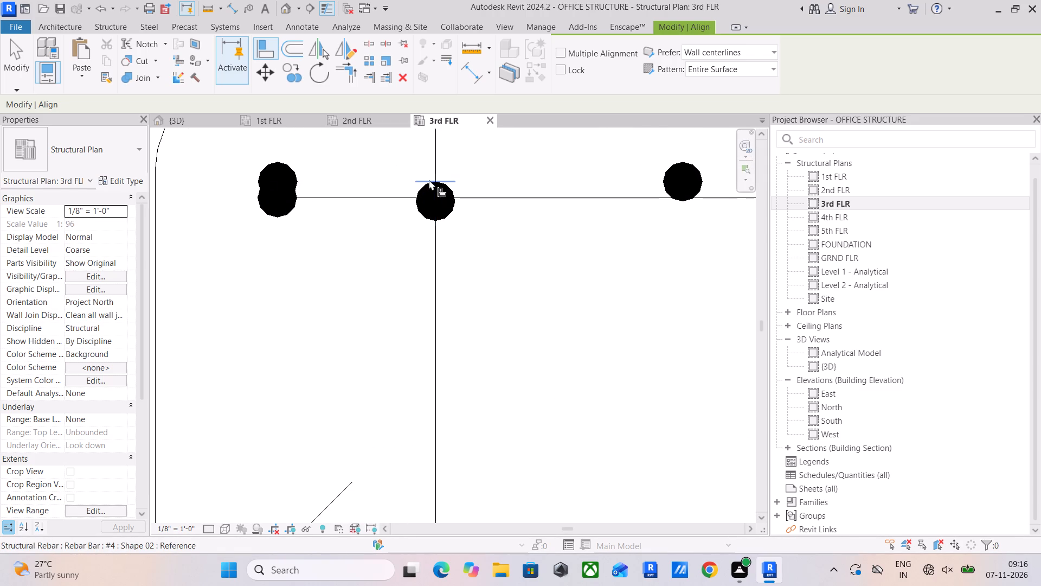
pyautogui.click(423, 177)
pyautogui.scroll(-9, 628, 305)
pyautogui.moveTo(641, 333); pyautogui.dragTo(567, 135, button='middle')
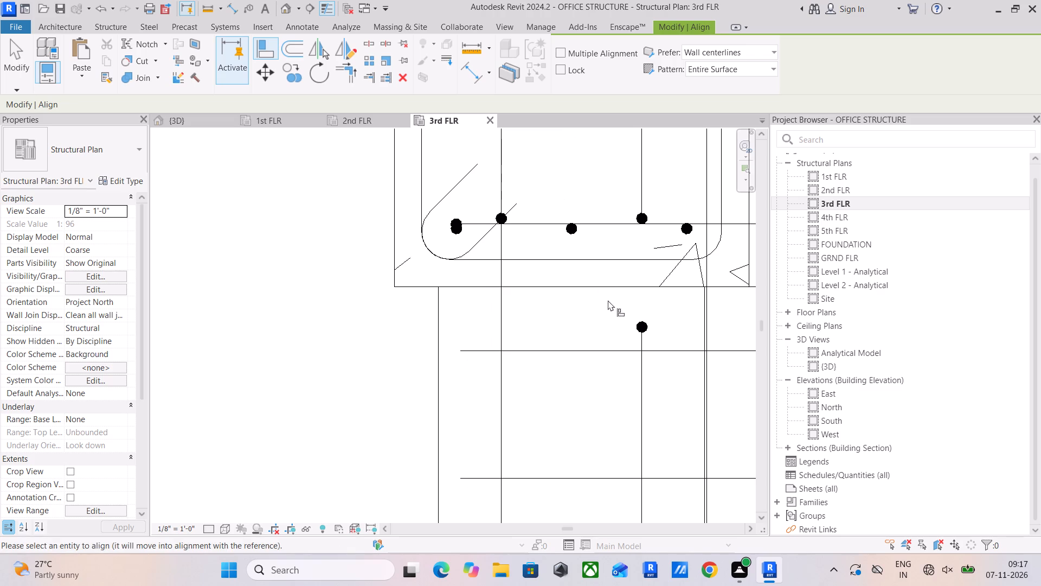
pyautogui.click(640, 318)
pyautogui.moveTo(588, 297); pyautogui.dragTo(559, 426, button='middle')
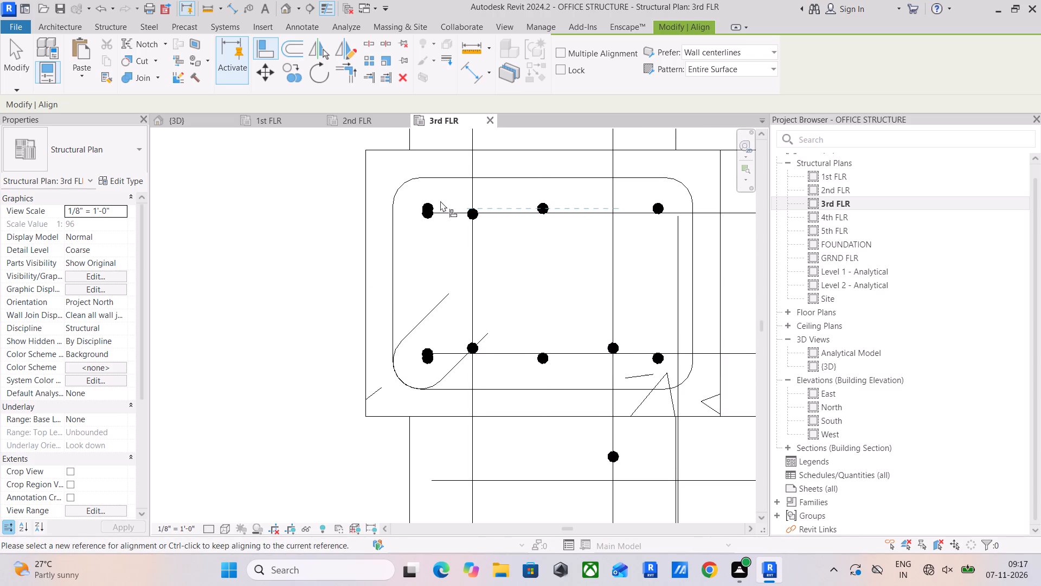
pyautogui.click(466, 206)
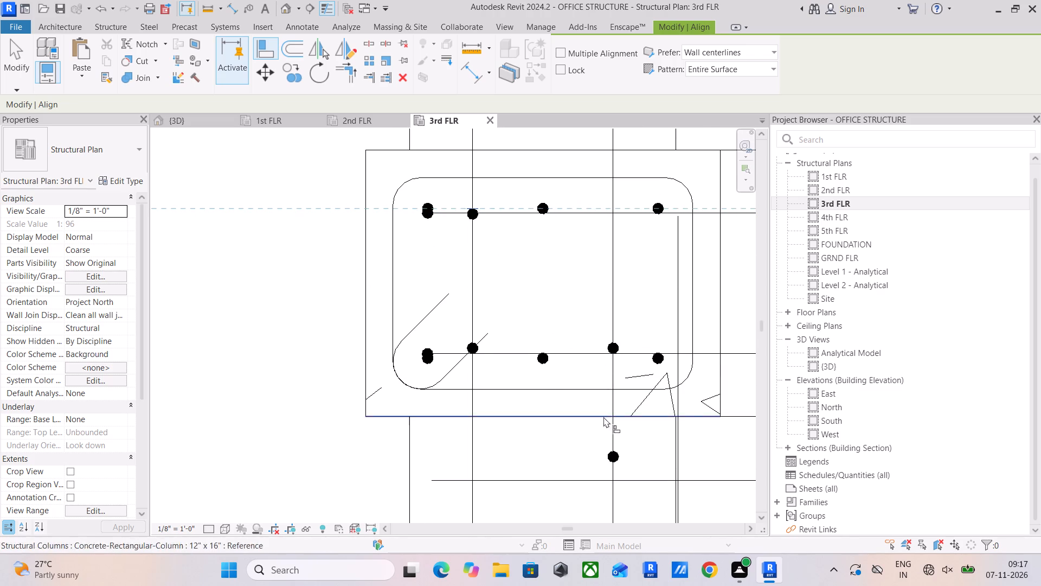
pyautogui.click(609, 449)
pyautogui.scroll(-1, 573, 322)
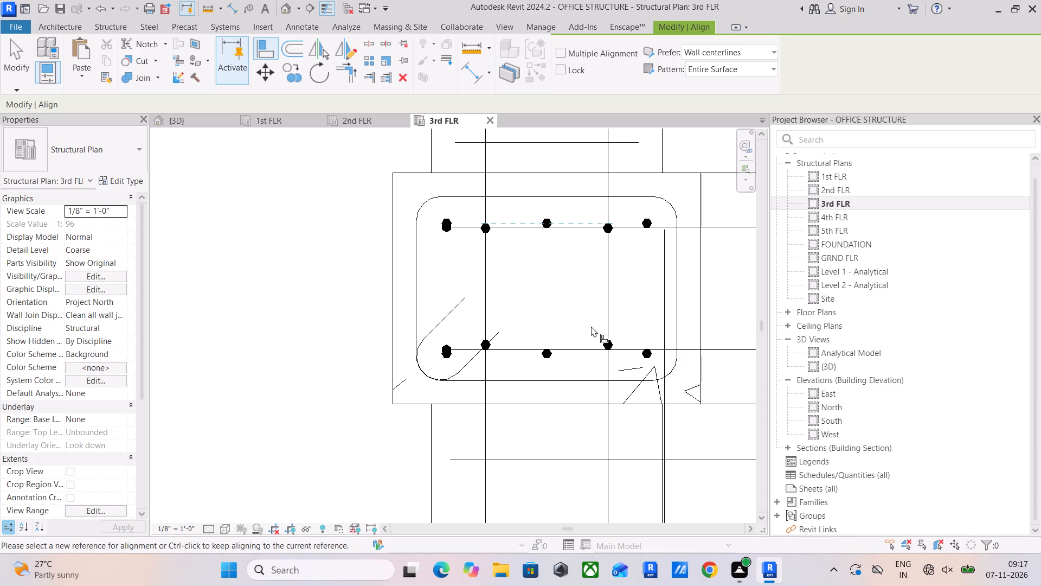
# Examine the beam bar ends in the next column to the east and the slab reinforcement south of it.
pyautogui.scroll(-14, 591, 326)
pyautogui.moveTo(668, 380); pyautogui.dragTo(388, 384, button='middle')
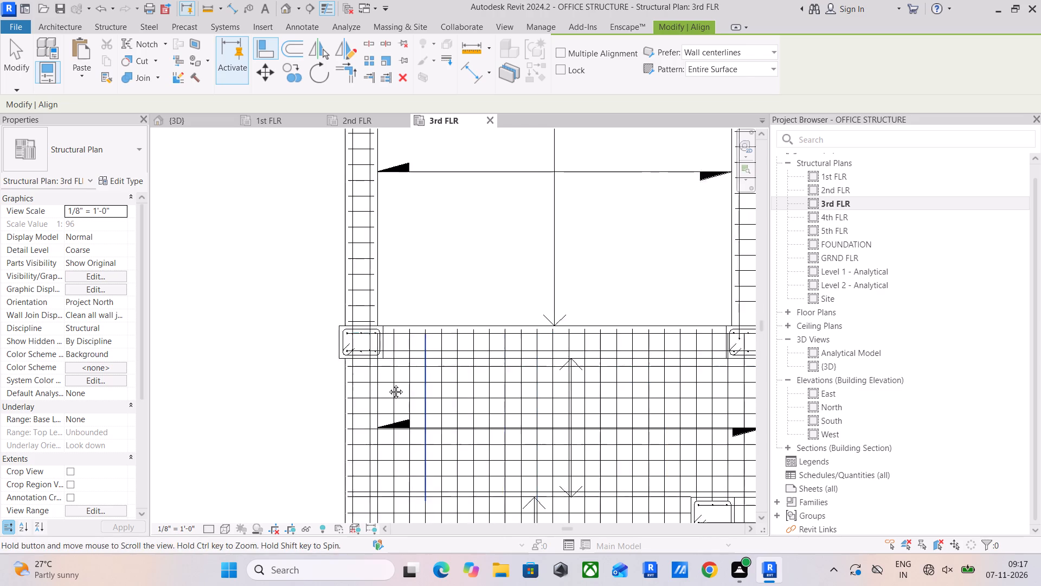
pyautogui.moveTo(388, 384); pyautogui.dragTo(385, 384, button='middle')
pyautogui.scroll(4, 749, 329)
pyautogui.scroll(5, 642, 337)
pyautogui.moveTo(665, 341); pyautogui.dragTo(497, 379, button='middle')
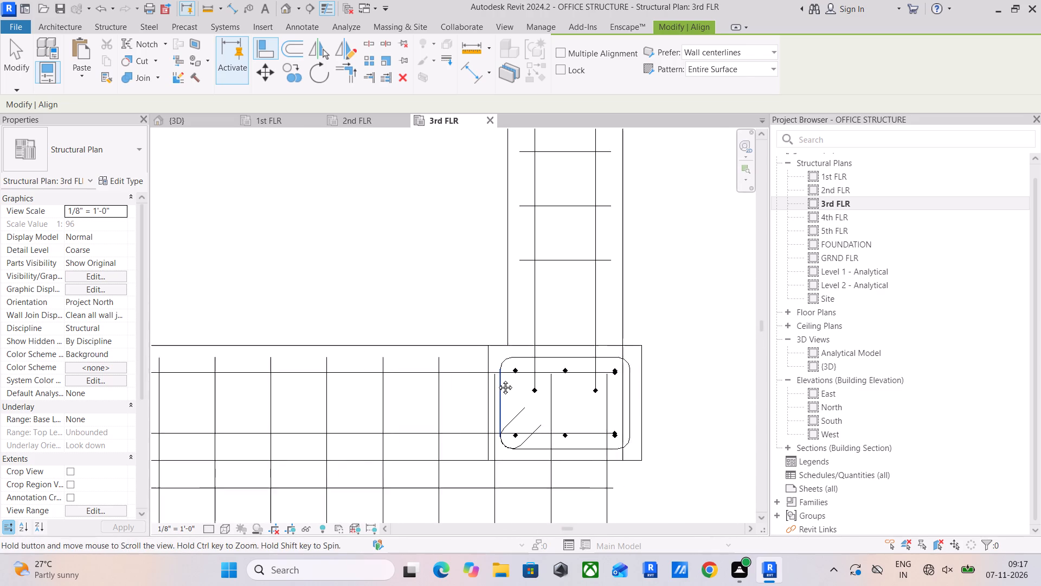
pyautogui.moveTo(497, 379); pyautogui.dragTo(494, 381, button='middle')
pyautogui.scroll(-2, 536, 396)
pyautogui.moveTo(536, 396); pyautogui.dragTo(530, 347, button='middle')
pyautogui.scroll(5, 525, 349)
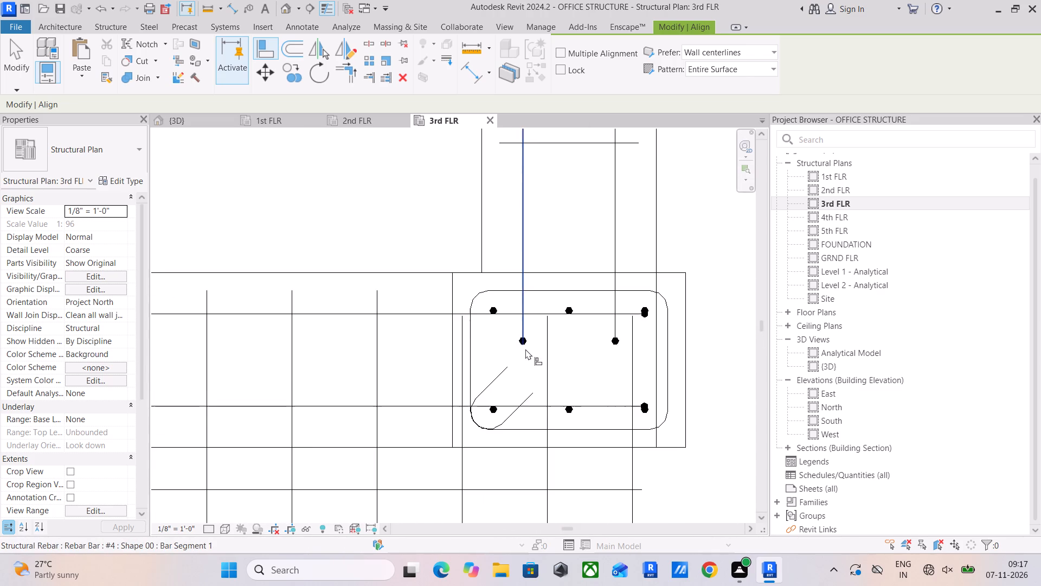
pyautogui.scroll(4, 525, 349)
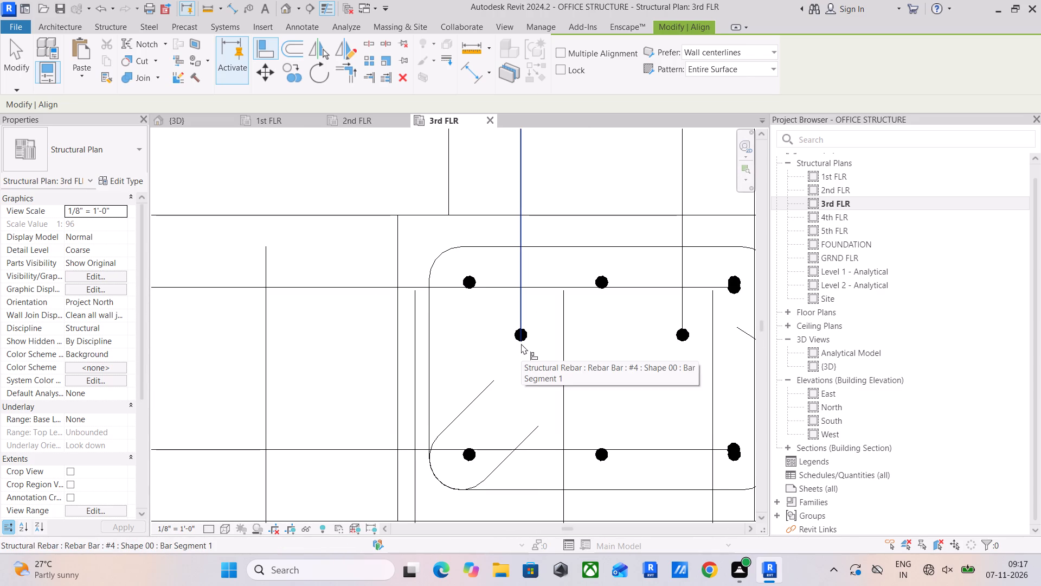
pyautogui.scroll(-9, 566, 424)
pyautogui.moveTo(573, 422); pyautogui.dragTo(582, 279, button='middle')
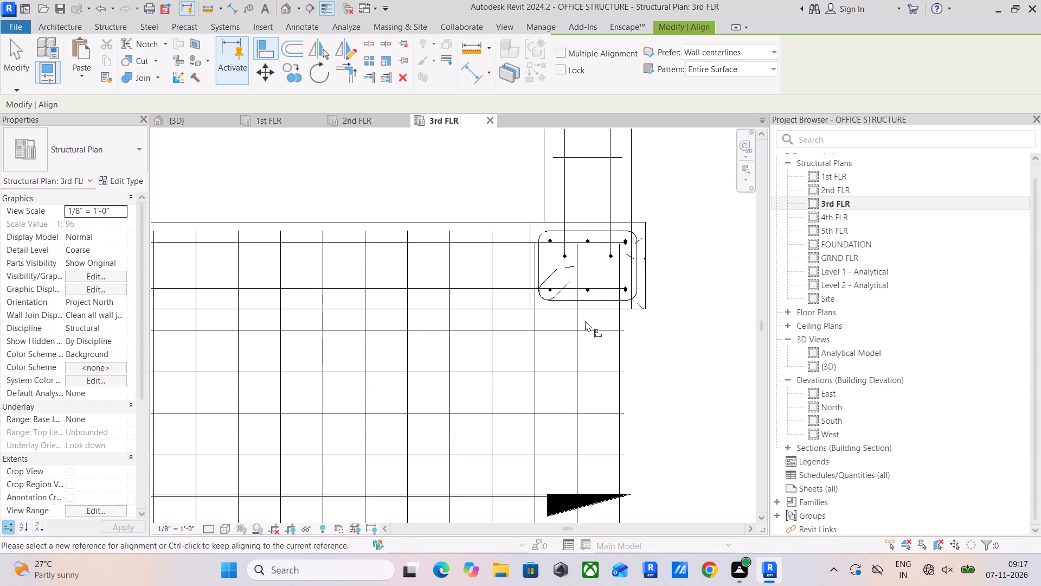
pyautogui.scroll(-3, 586, 340)
pyautogui.moveTo(586, 343); pyautogui.dragTo(607, 313, button='middle')
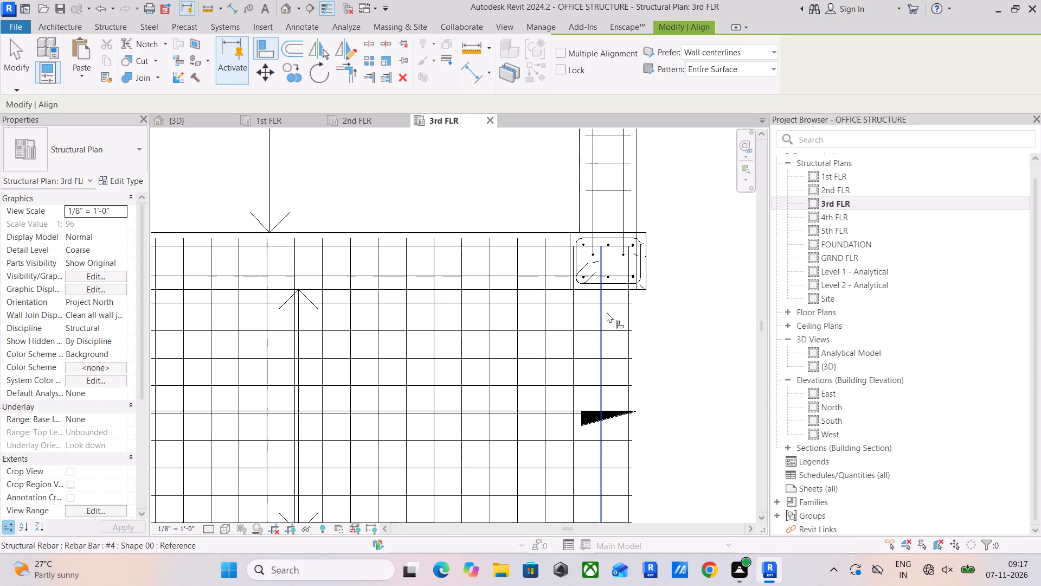
pyautogui.scroll(-4, 635, 264)
pyautogui.moveTo(634, 275); pyautogui.dragTo(650, 200, button='middle')
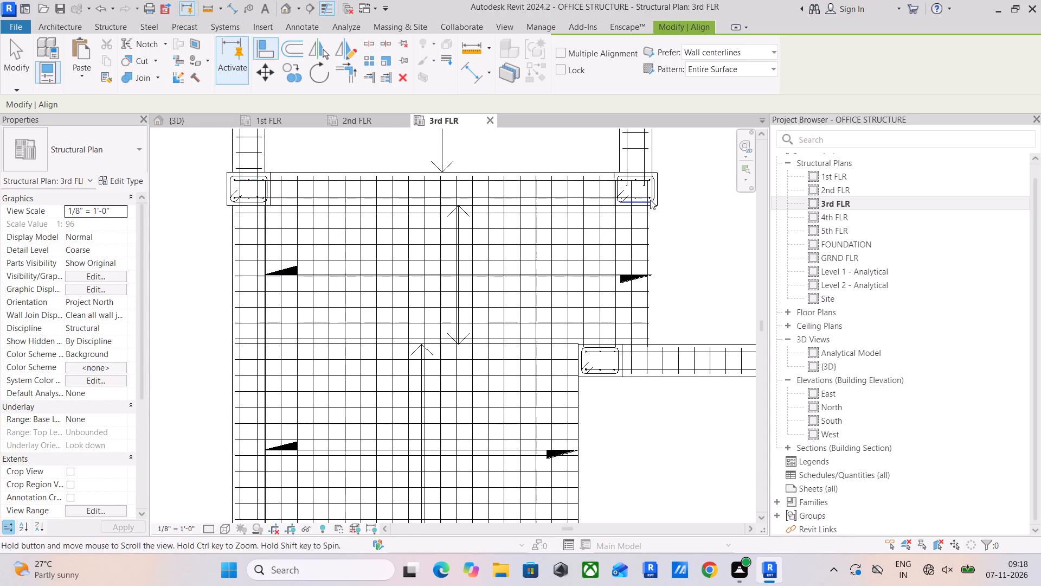
pyautogui.click(7, 56)
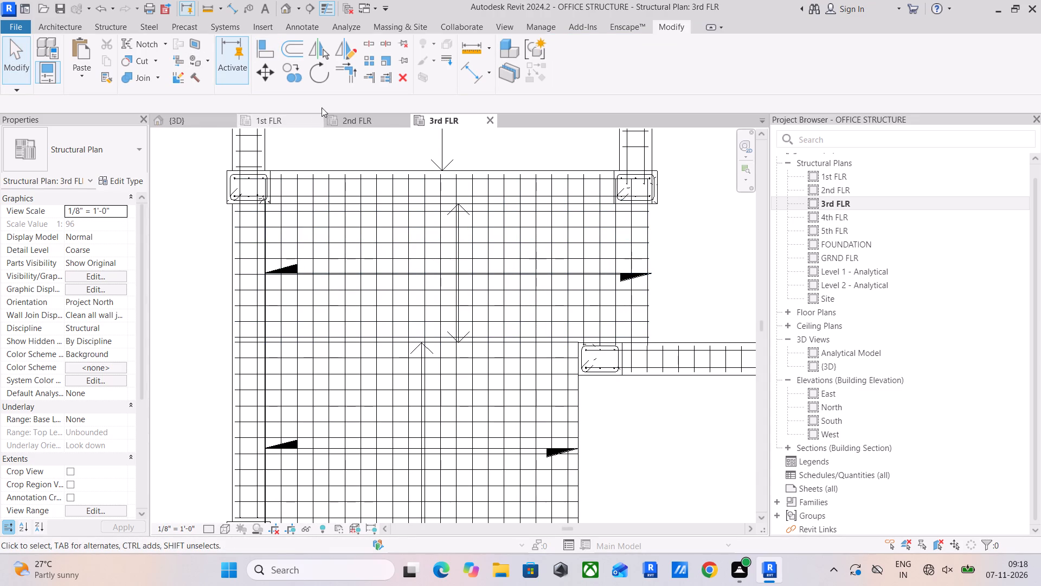
# Copy the eastern slab's two perpendicular #4 rebar sets from the 2nd FLR plan and paste them aligned to level 3rd FLR.
pyautogui.click(358, 117)
pyautogui.scroll(-5, 450, 273)
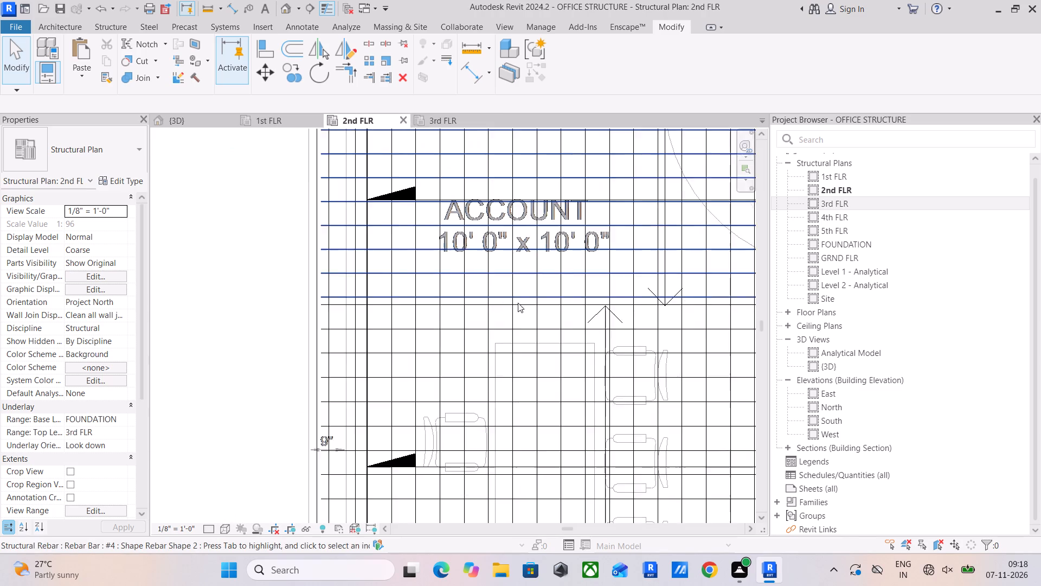
pyautogui.scroll(-3, 518, 303)
pyautogui.moveTo(564, 298); pyautogui.dragTo(160, 319, button='middle')
pyautogui.scroll(4, 380, 276)
pyautogui.scroll(2, 506, 312)
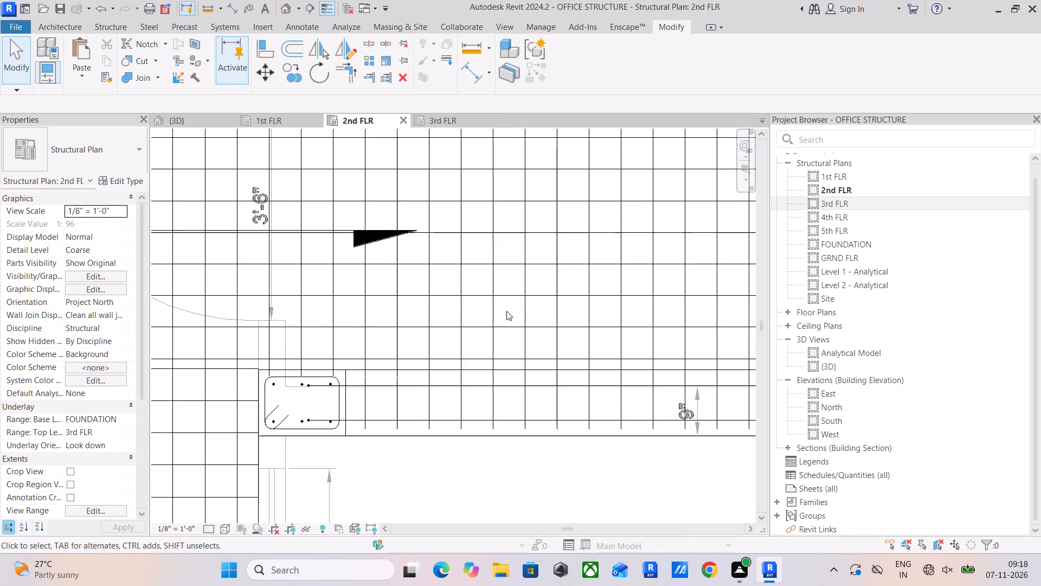
pyautogui.scroll(2, 506, 311)
pyautogui.moveTo(506, 311); pyautogui.dragTo(463, 347)
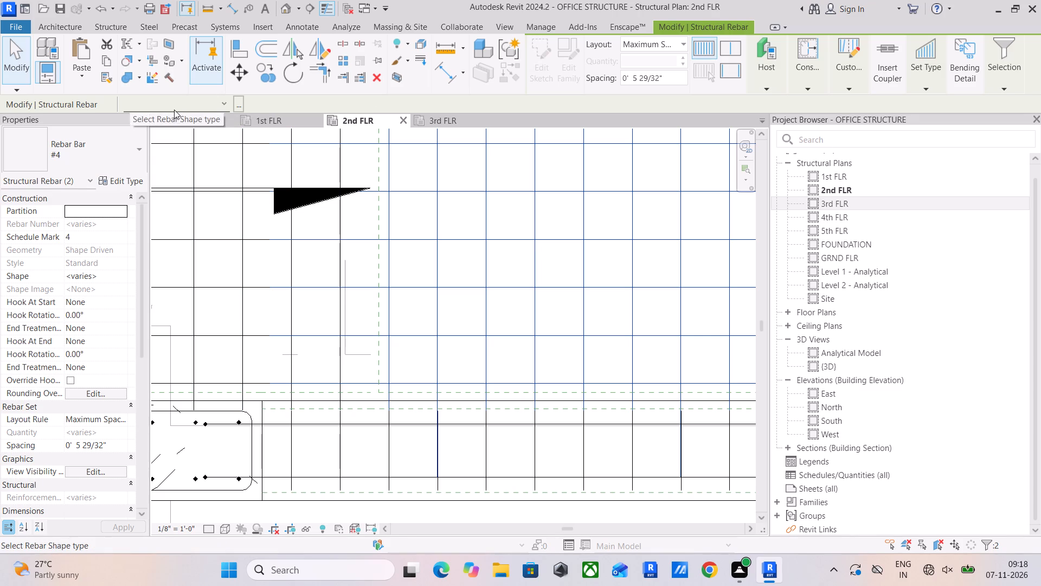
pyautogui.click(109, 62)
pyautogui.click(85, 69)
pyautogui.click(115, 125)
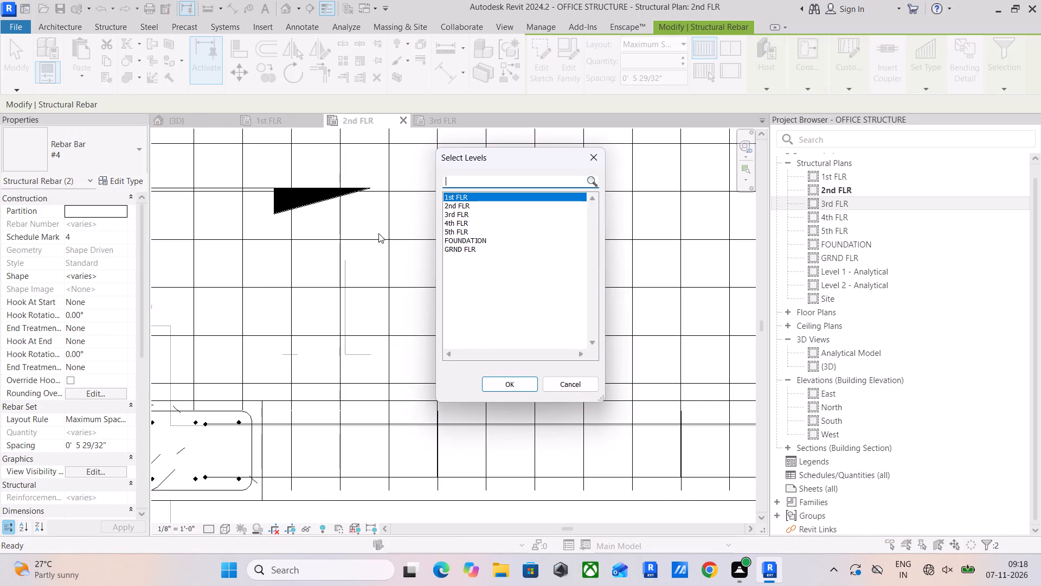
pyautogui.click(452, 215)
pyautogui.click(500, 387)
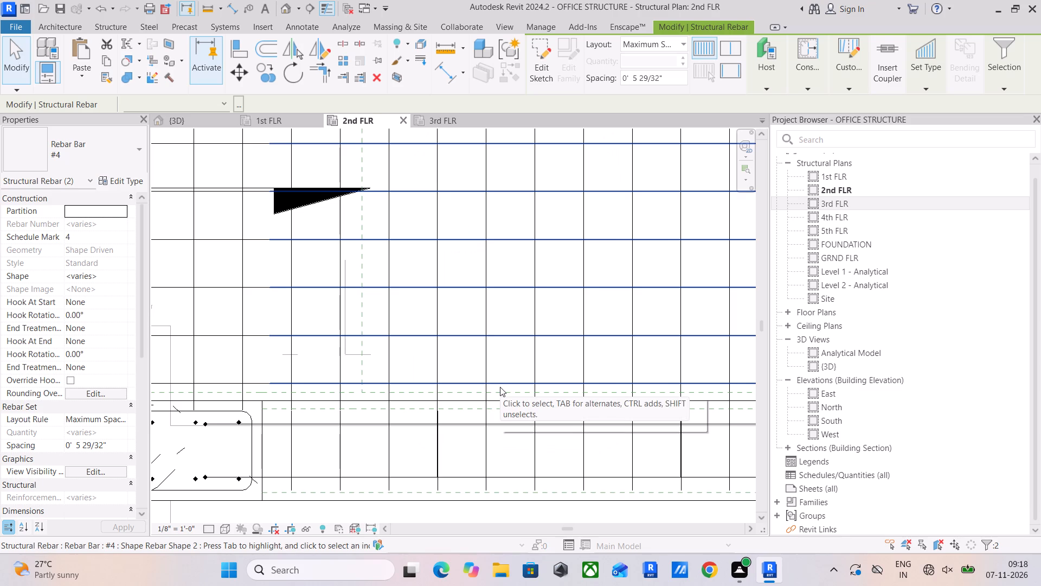
# In the 3rd FLR plan, shorten the eastern slab's south beam #4 stirrup set at its east end to stop just west of the column.
pyautogui.click(435, 125)
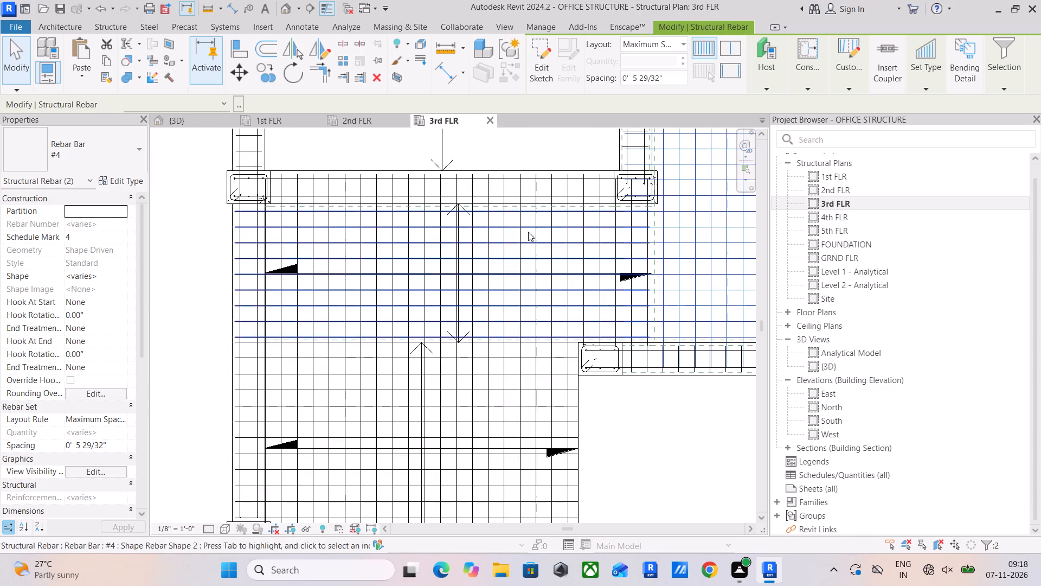
pyautogui.scroll(-3, 528, 232)
pyautogui.moveTo(599, 274); pyautogui.dragTo(493, 314, button='middle')
pyautogui.scroll(15, 545, 339)
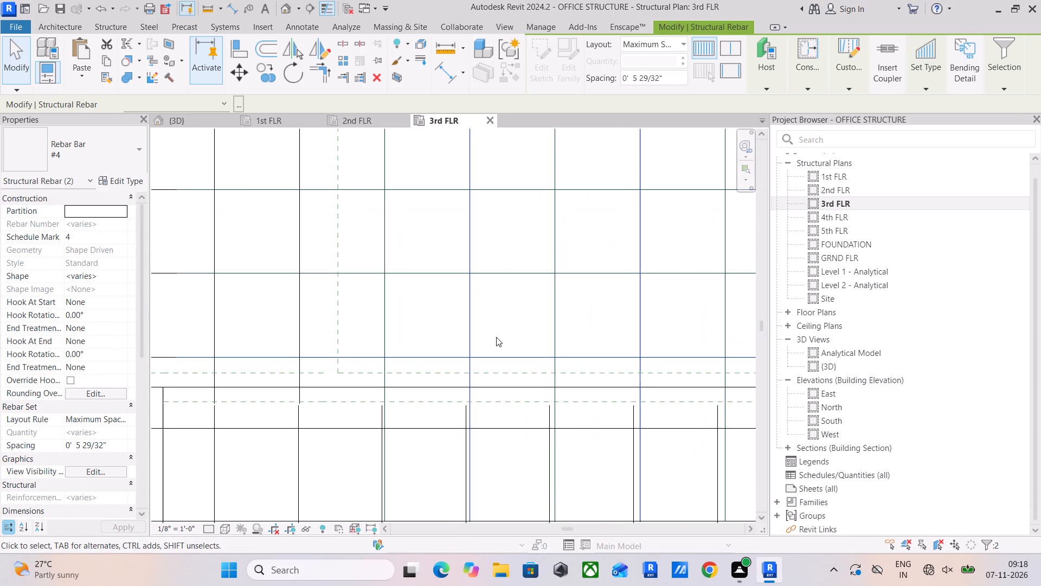
pyautogui.click(504, 328)
pyautogui.click(463, 447)
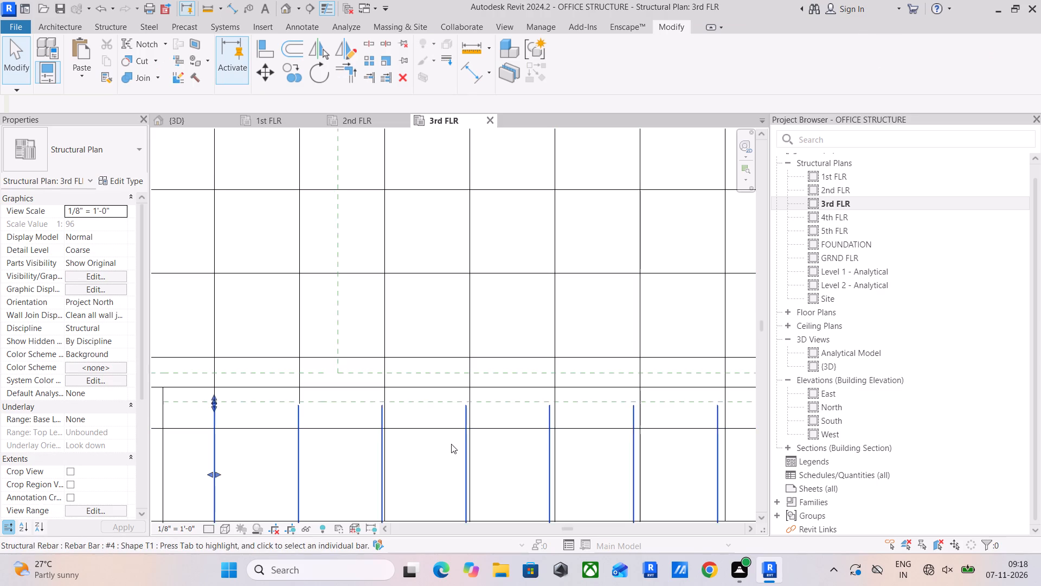
pyautogui.moveTo(451, 444); pyautogui.dragTo(510, 322, button='middle')
pyautogui.scroll(-6, 503, 330)
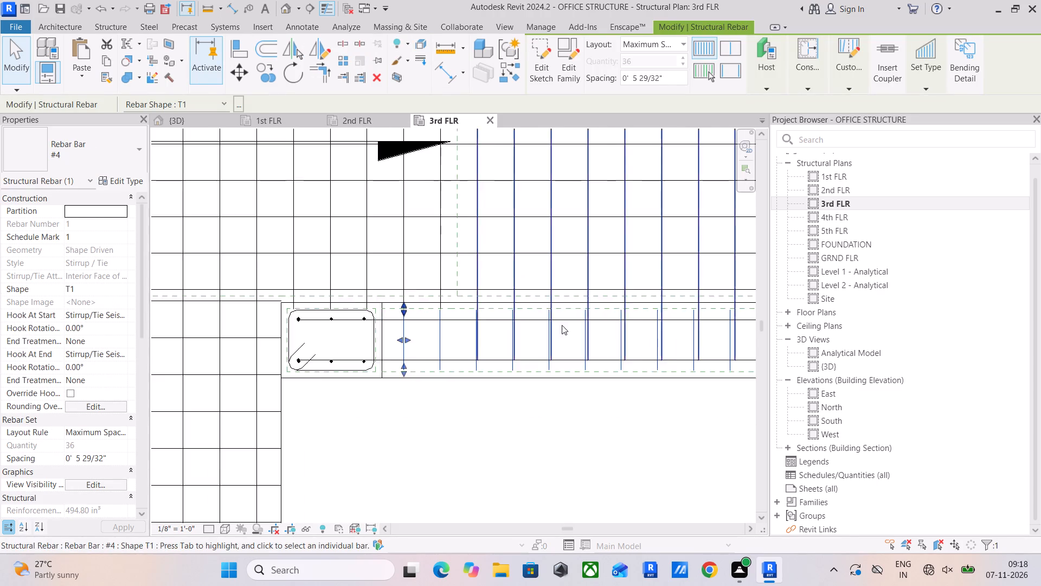
pyautogui.scroll(-4, 562, 325)
pyautogui.moveTo(605, 339); pyautogui.dragTo(5, 349, button='middle')
pyautogui.scroll(4, 593, 343)
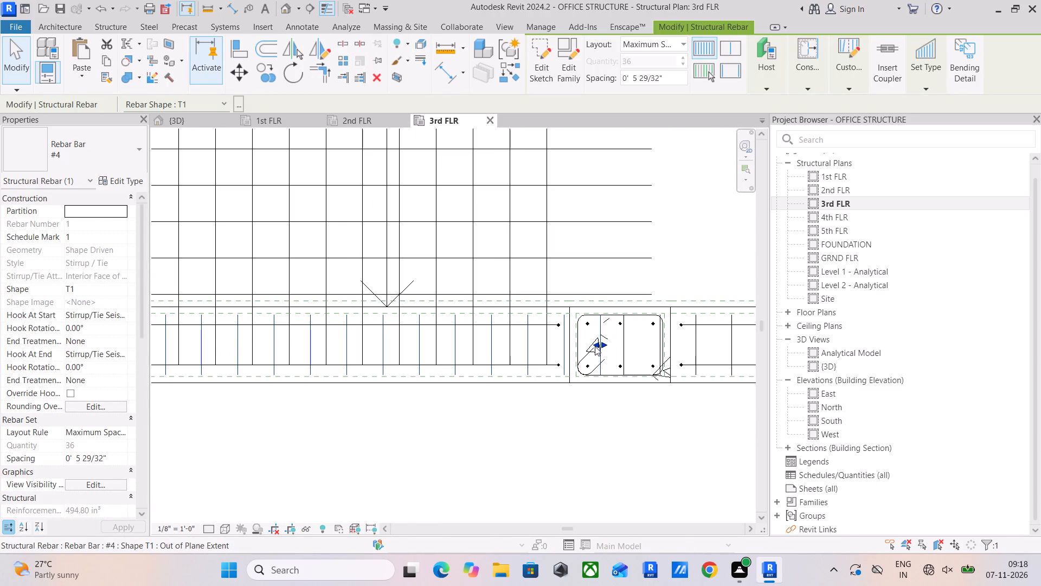
pyautogui.moveTo(595, 346); pyautogui.dragTo(548, 355)
pyautogui.click(489, 433)
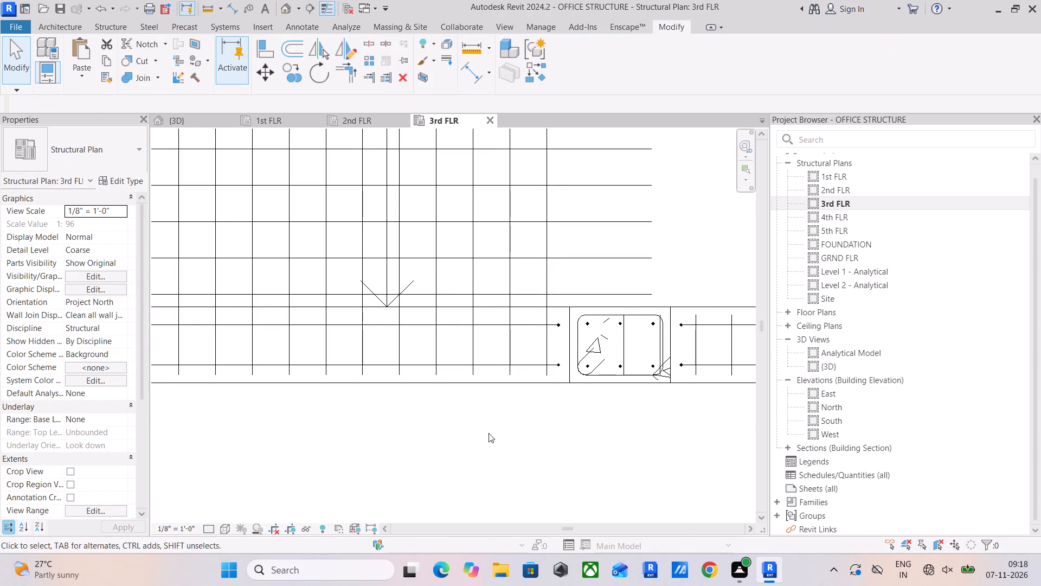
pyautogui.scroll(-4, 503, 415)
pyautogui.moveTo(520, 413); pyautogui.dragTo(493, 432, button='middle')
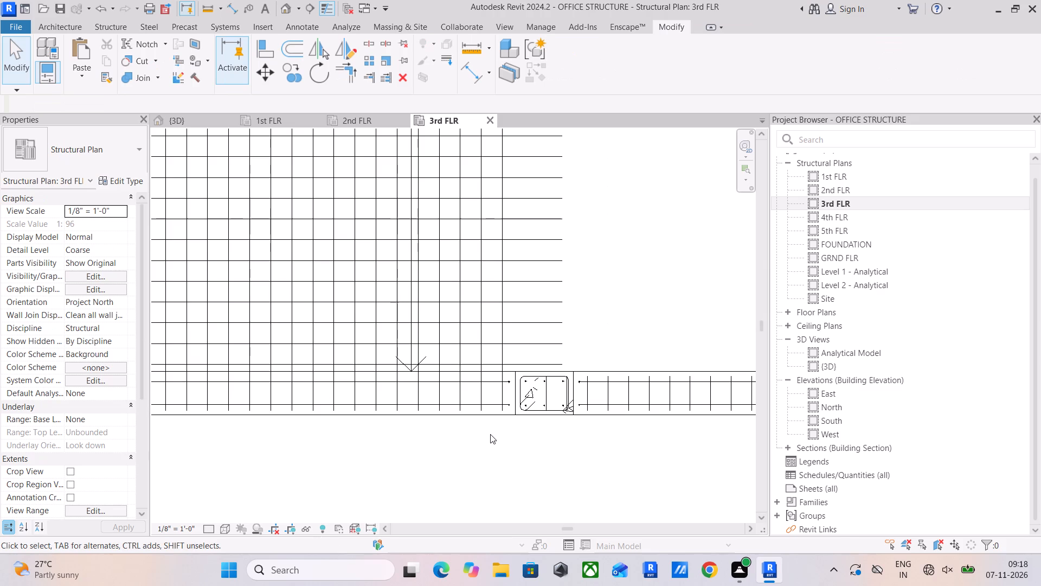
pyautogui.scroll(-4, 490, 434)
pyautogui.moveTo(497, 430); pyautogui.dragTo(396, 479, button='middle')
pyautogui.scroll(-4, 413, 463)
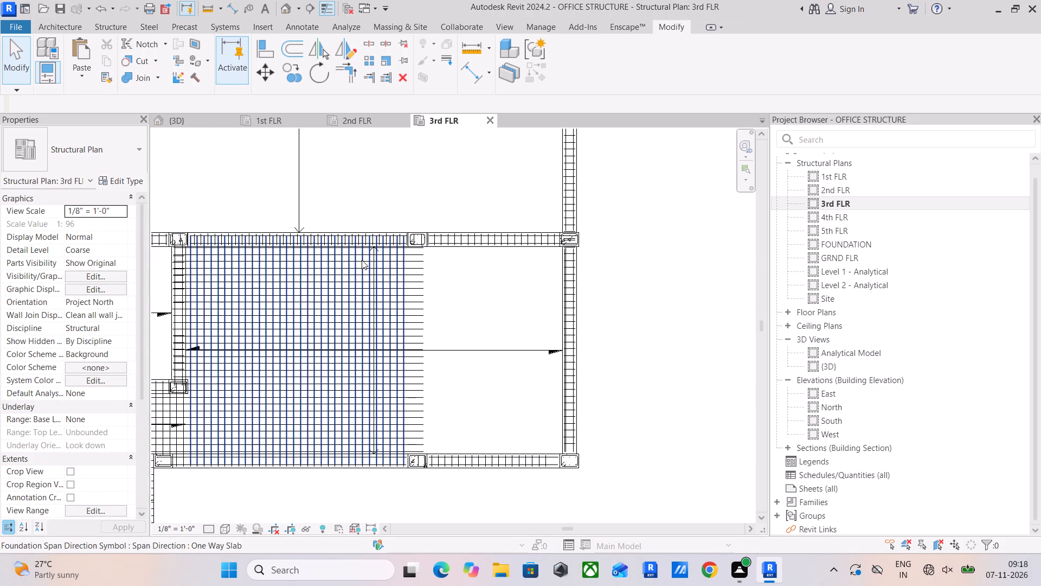
# Examine the 2nd FLR plan around the column and beam between the waiting area and the conference room.
pyautogui.click(358, 123)
pyautogui.scroll(-11, 421, 207)
pyautogui.scroll(1, 522, 244)
pyautogui.moveTo(518, 247); pyautogui.dragTo(341, 332, button='middle')
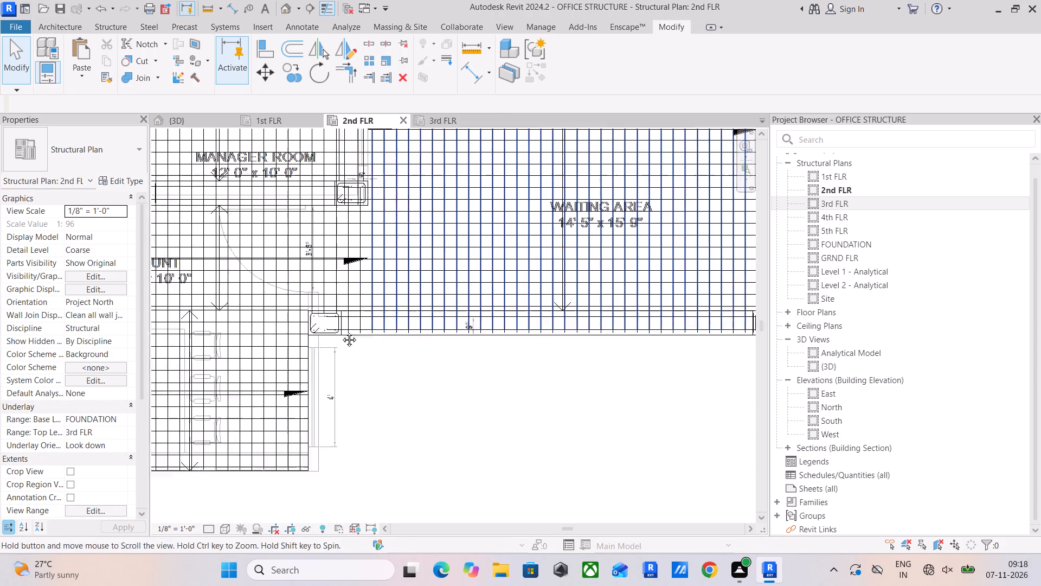
pyautogui.moveTo(341, 332); pyautogui.dragTo(277, 353, button='middle')
pyautogui.moveTo(595, 270); pyautogui.dragTo(490, 390, button='middle')
pyautogui.scroll(-3, 492, 377)
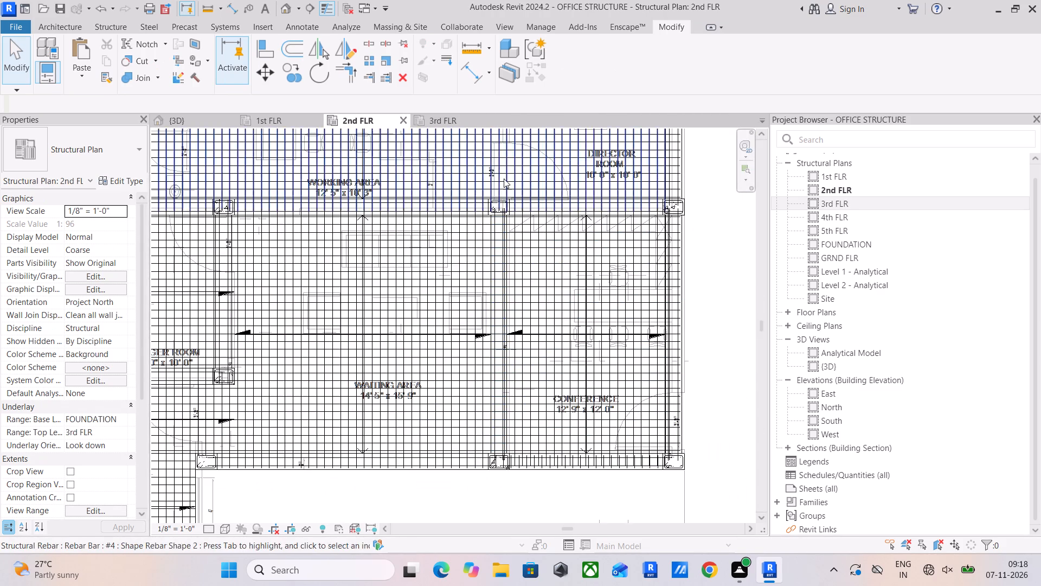
pyautogui.scroll(4, 504, 155)
pyautogui.scroll(3, 474, 272)
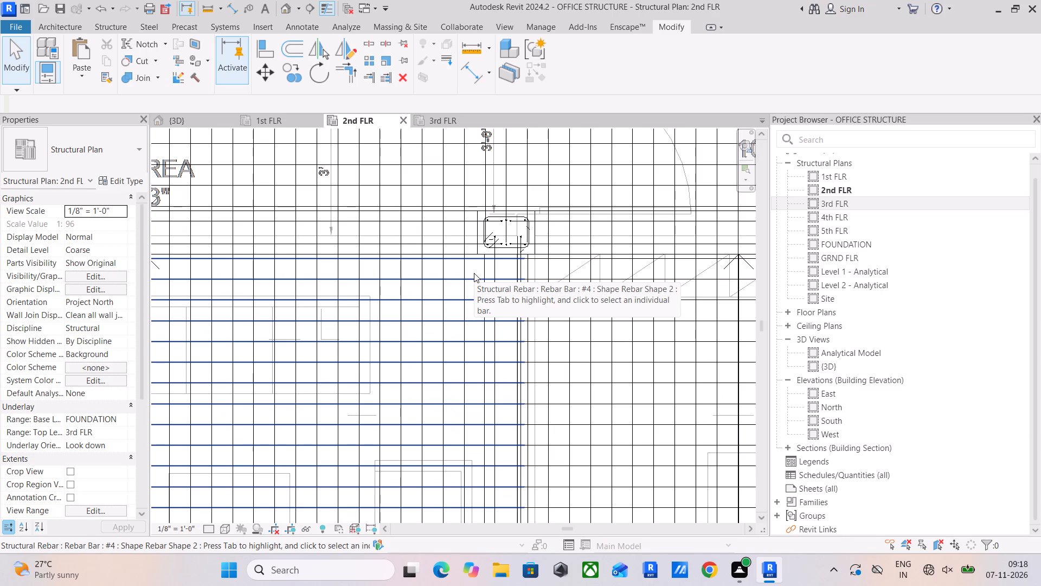
pyautogui.scroll(-1, 483, 260)
pyautogui.scroll(3, 494, 265)
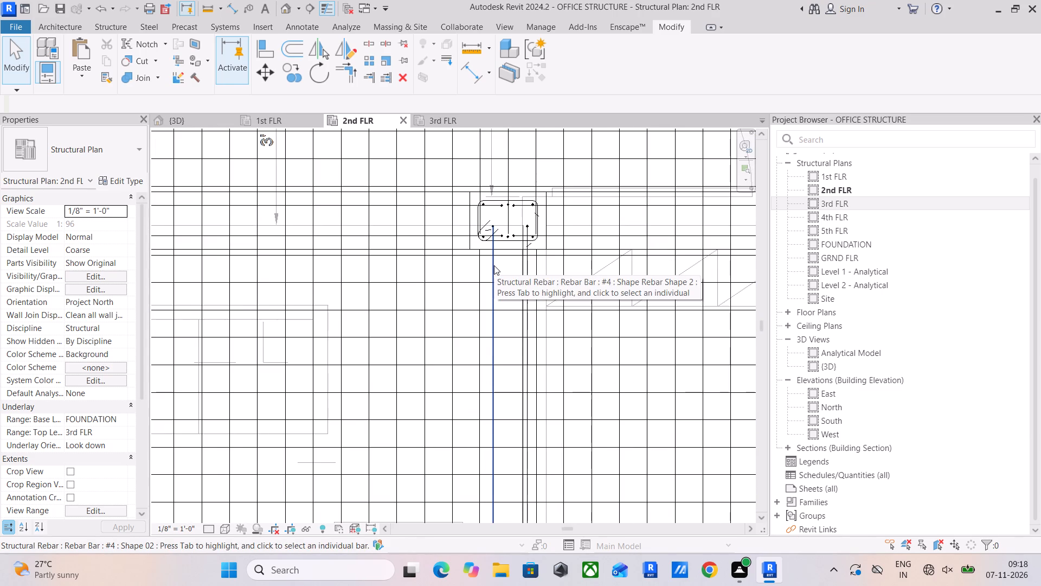
pyautogui.scroll(4, 494, 265)
pyautogui.click(468, 278)
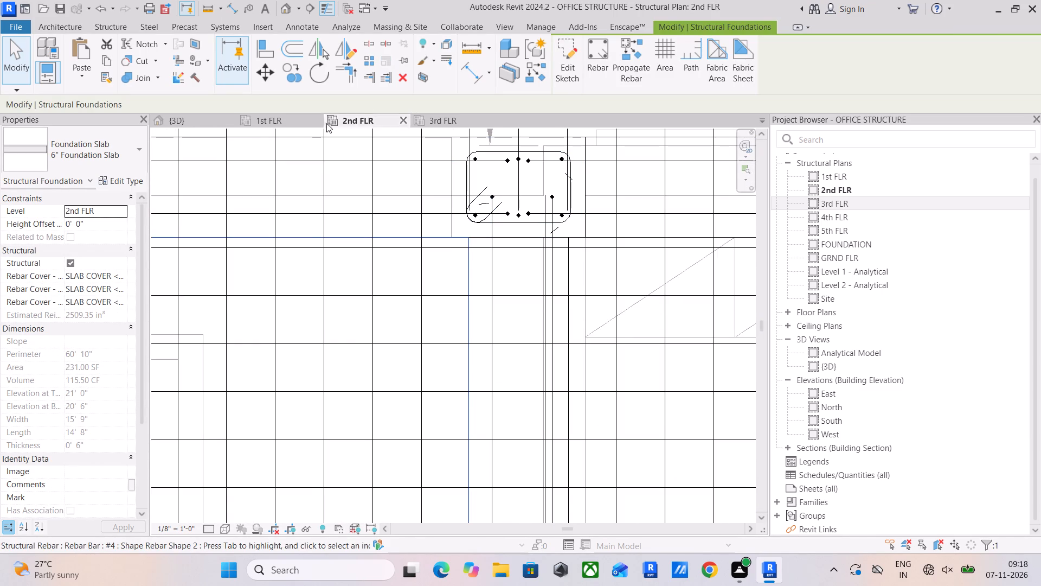
# Inspect the 2nd FLR slab, beam and column reinforcement in the 3D view from several angles.
pyautogui.click(191, 117)
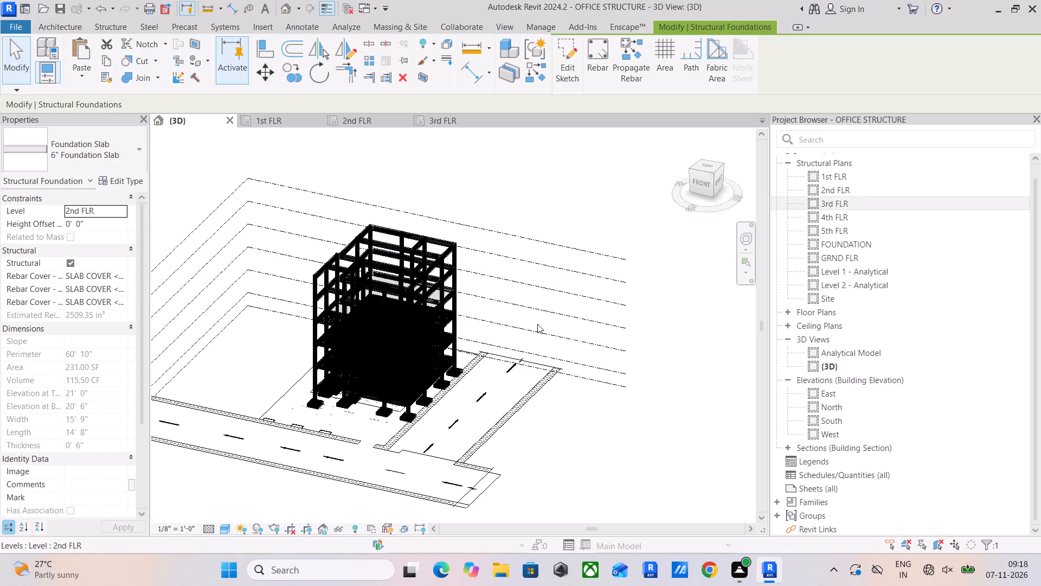
pyautogui.scroll(6, 420, 405)
pyautogui.scroll(10, 345, 411)
pyautogui.scroll(5, 360, 308)
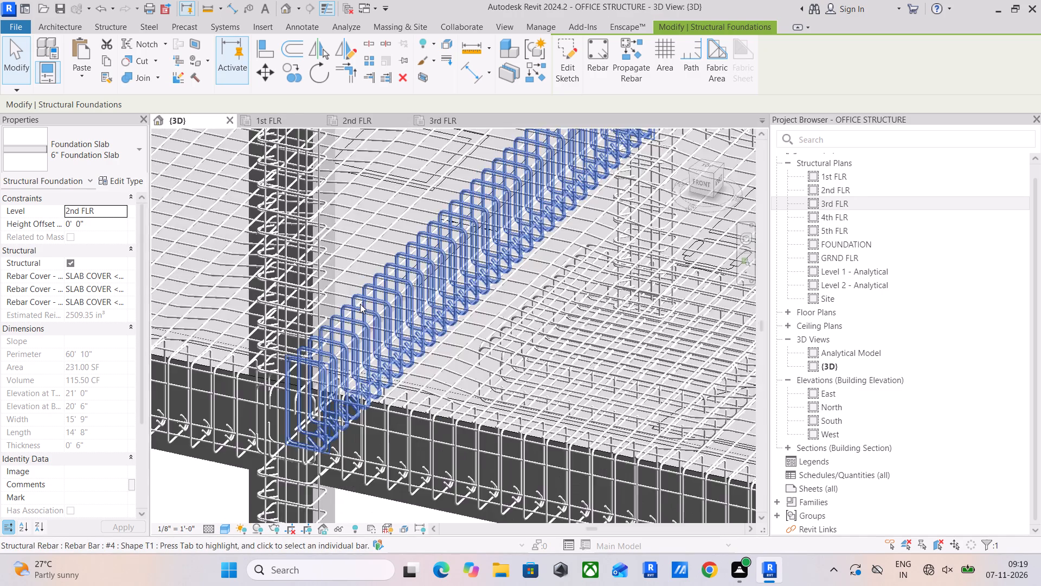
pyautogui.scroll(5, 360, 304)
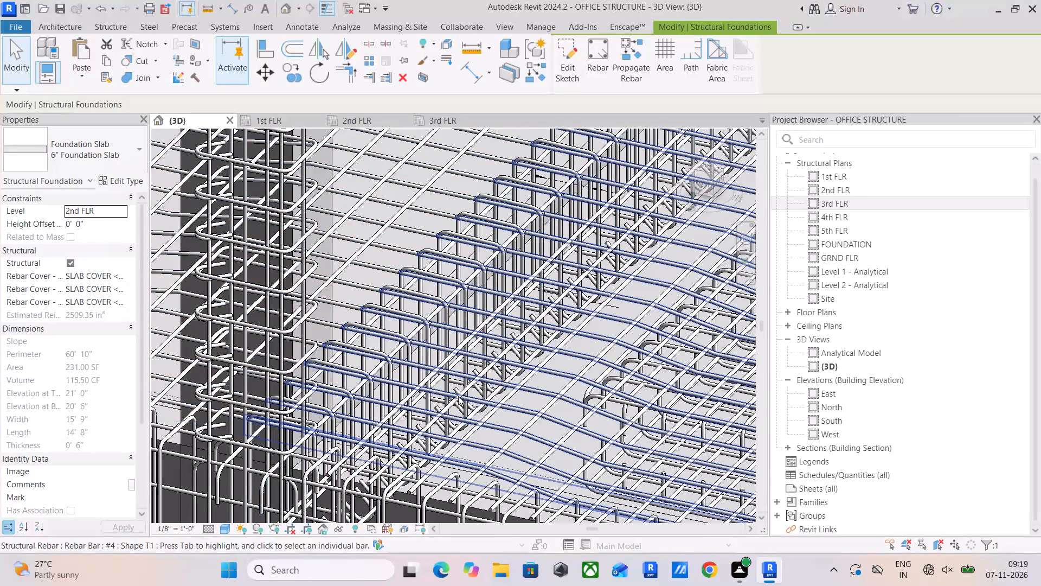
pyautogui.moveTo(458, 396); pyautogui.dragTo(505, 165, button='middle')
pyautogui.scroll(1, 505, 170)
pyautogui.keyDown('shift'); pyautogui.moveTo(413, 463); pyautogui.dragTo(373, 380, button='middle'); pyautogui.keyUp('shift')
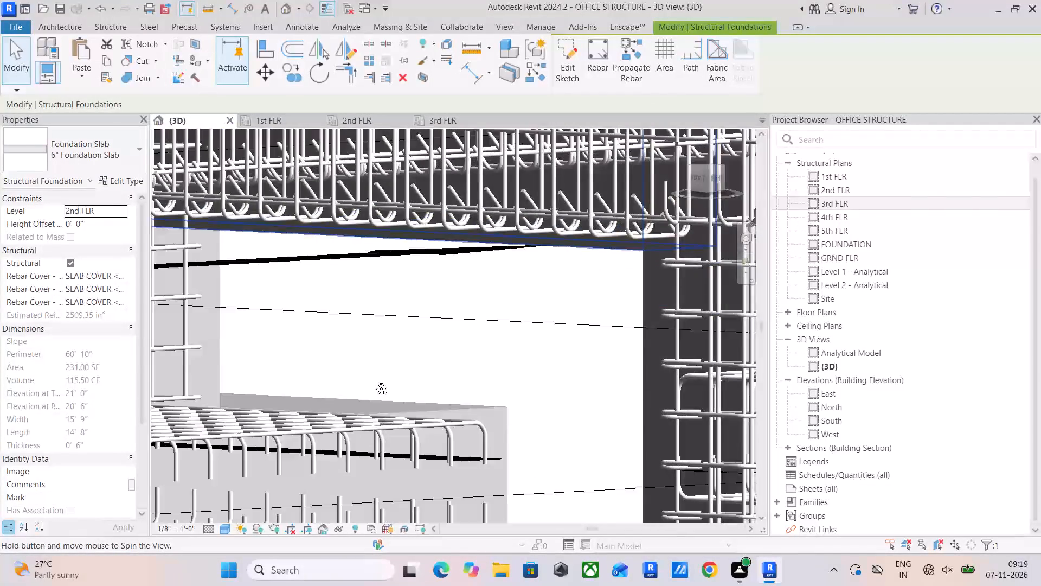
pyautogui.keyDown('shift'); pyautogui.moveTo(373, 380); pyautogui.dragTo(226, 366, button='middle'); pyautogui.keyUp('shift')
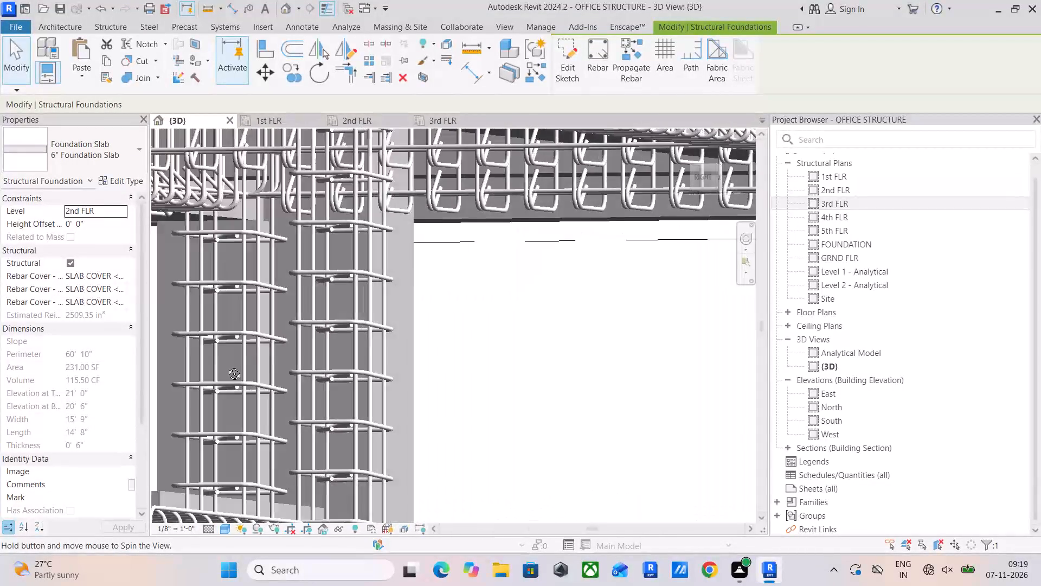
pyautogui.keyDown('shift'); pyautogui.moveTo(226, 366); pyautogui.dragTo(136, 366, button='middle'); pyautogui.keyUp('shift')
pyautogui.scroll(-11, 202, 347)
pyautogui.keyDown('shift'); pyautogui.moveTo(265, 361); pyautogui.dragTo(272, 374, button='middle'); pyautogui.keyUp('shift')
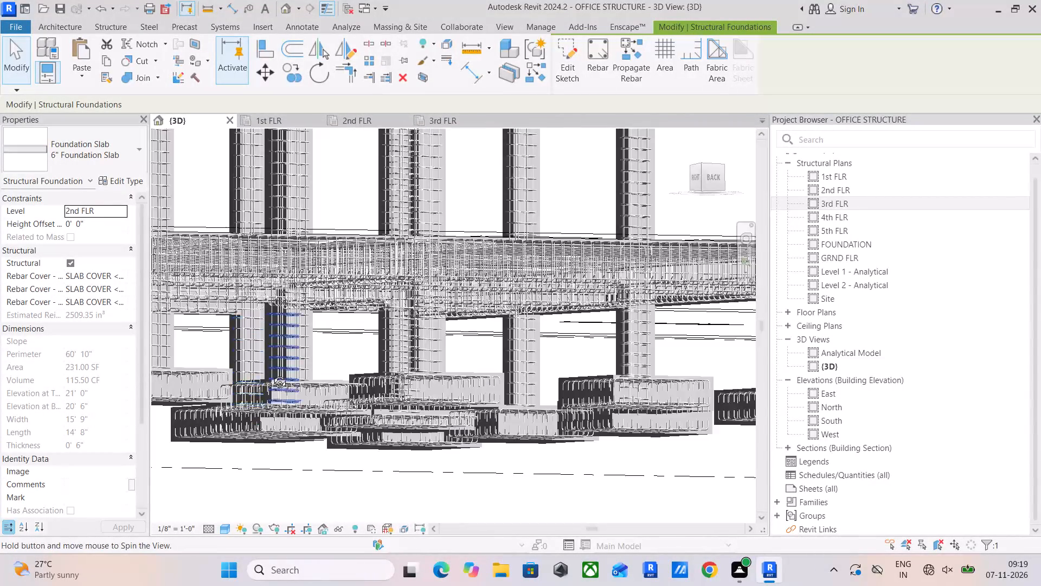
pyautogui.keyDown('shift'); pyautogui.moveTo(272, 374); pyautogui.dragTo(408, 430, button='middle'); pyautogui.keyUp('shift')
pyautogui.click(352, 132)
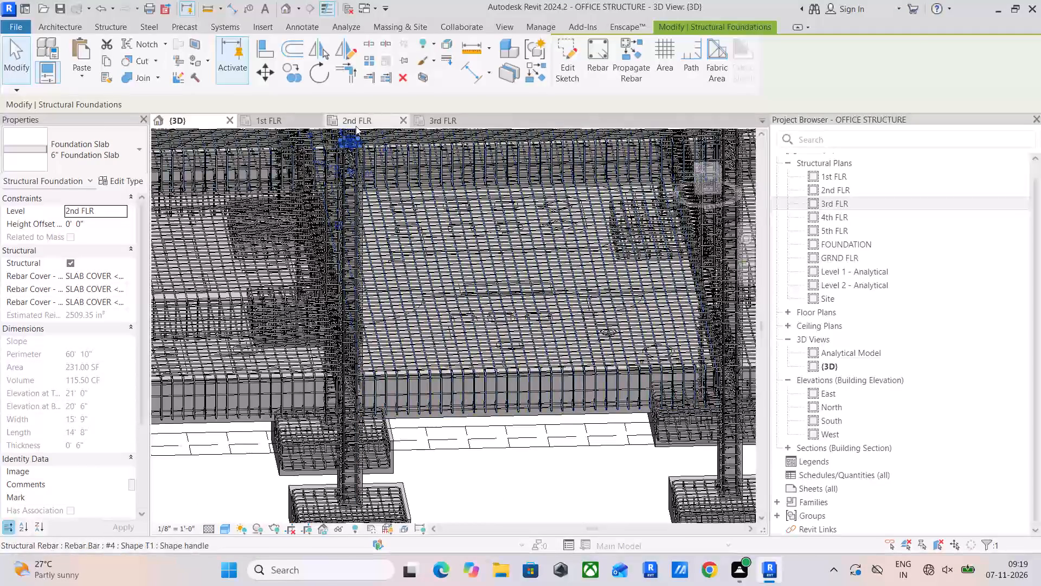
# Copy only the 12 x 24 beam between WAITING AREA and CONFERENCE in 2nd FLR and paste it aligned to levels 3rd, 4th and 5th FLR.
pyautogui.click(356, 126)
pyautogui.scroll(-10, 534, 261)
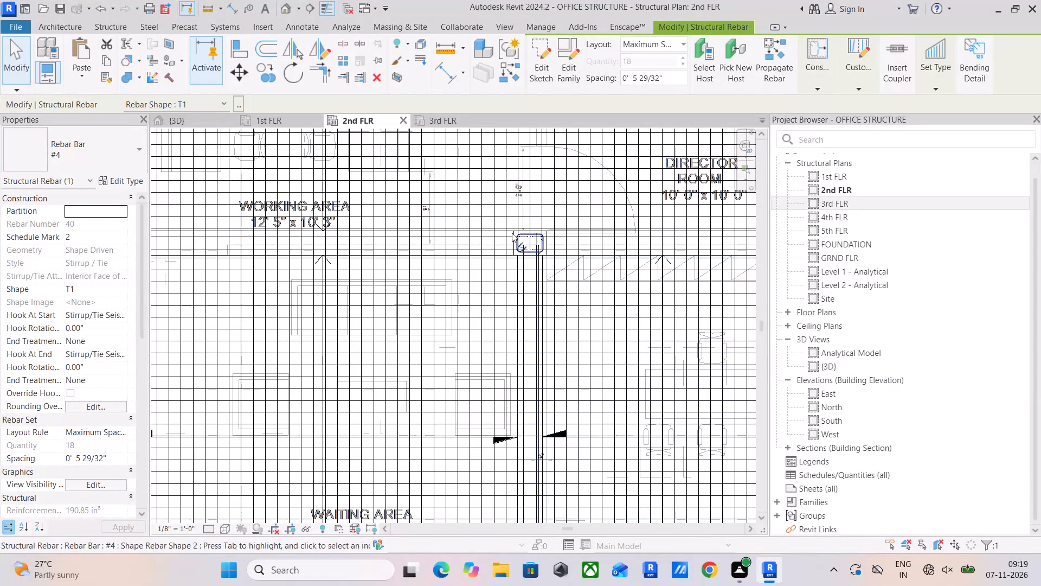
pyautogui.scroll(3, 504, 227)
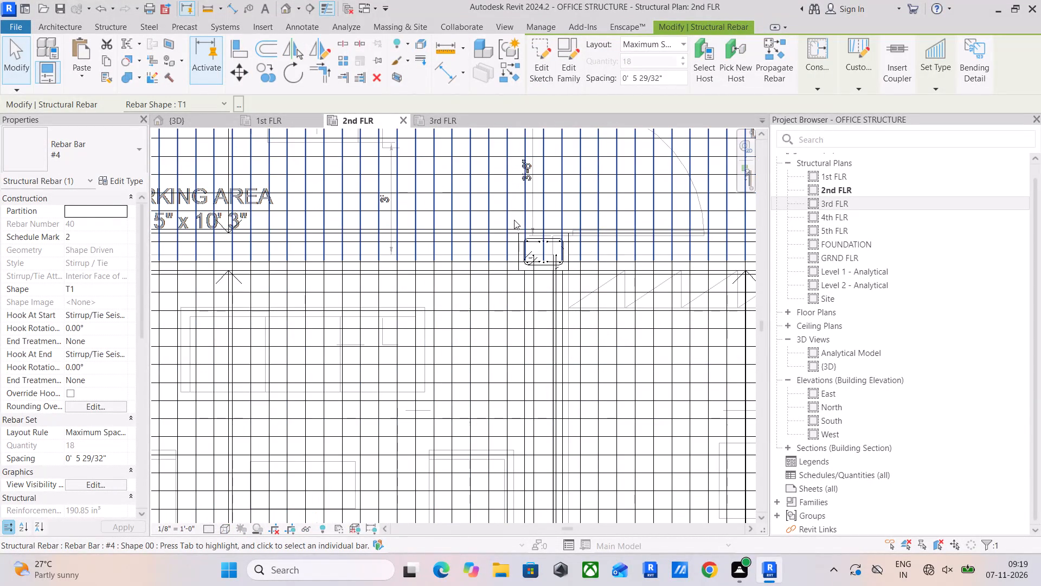
pyautogui.moveTo(514, 220); pyautogui.dragTo(631, 450)
pyautogui.scroll(-3, 631, 450)
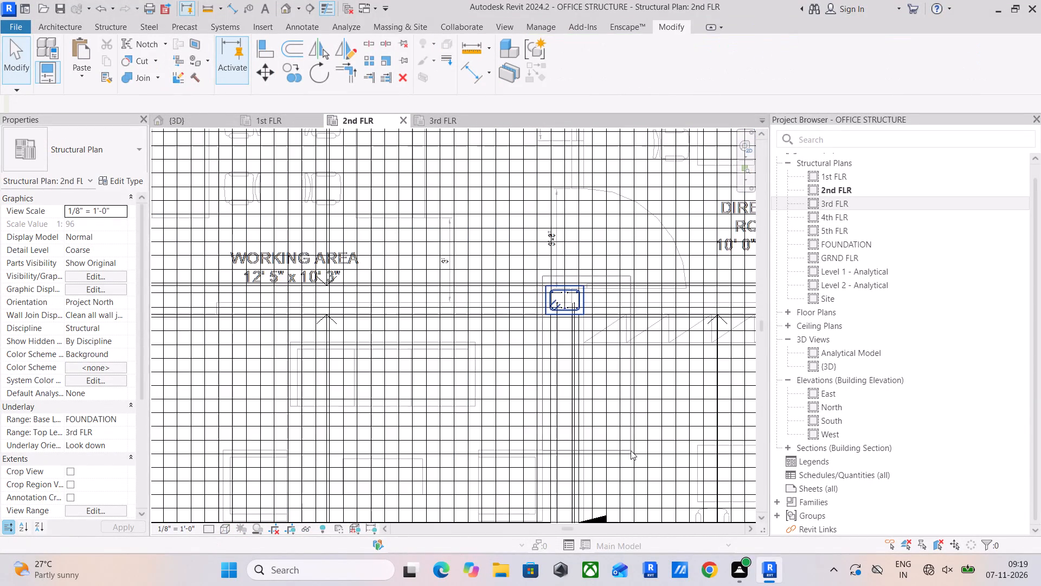
pyautogui.moveTo(631, 450); pyautogui.dragTo(581, 489)
pyautogui.moveTo(631, 450); pyautogui.dragTo(575, 214, button='middle')
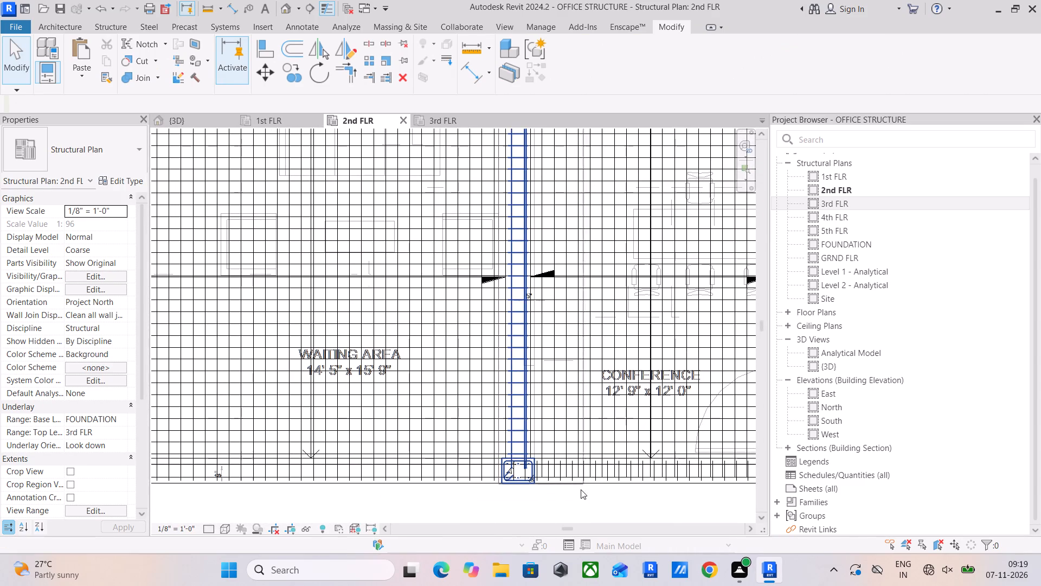
pyautogui.moveTo(581, 489); pyautogui.dragTo(573, 507)
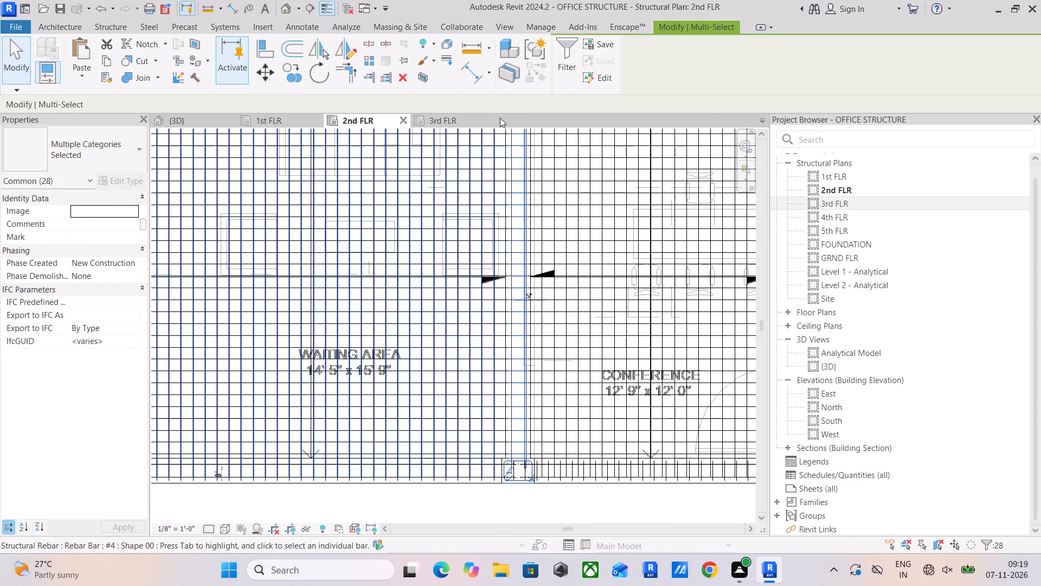
pyautogui.click(570, 62)
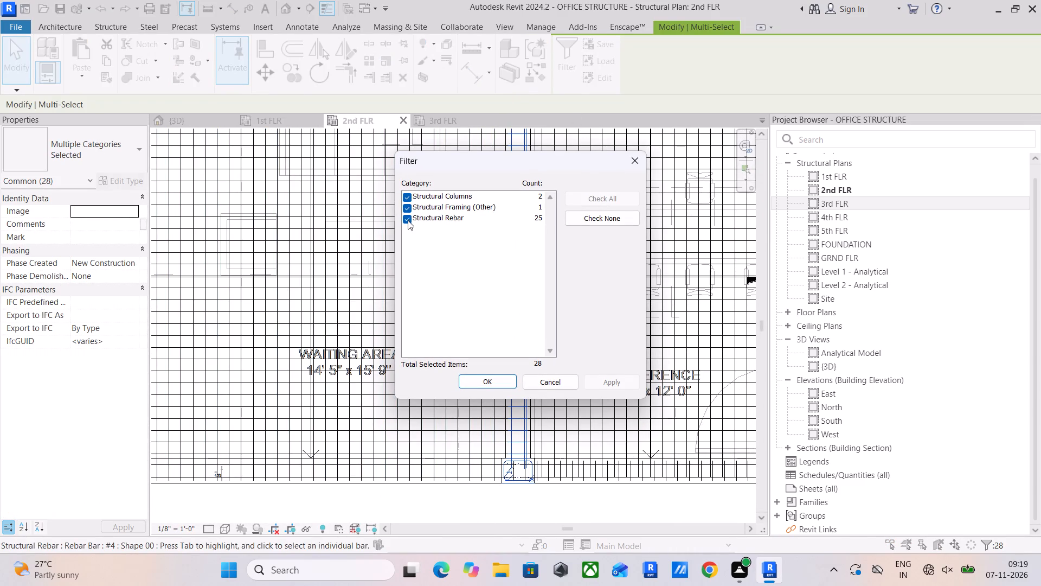
pyautogui.click(408, 220)
pyautogui.click(406, 195)
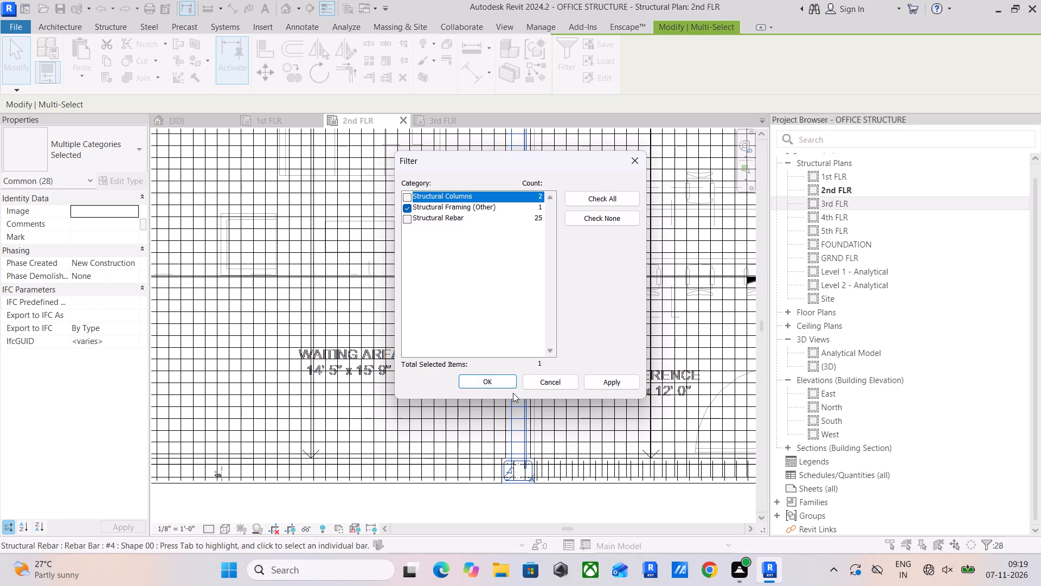
pyautogui.click(506, 383)
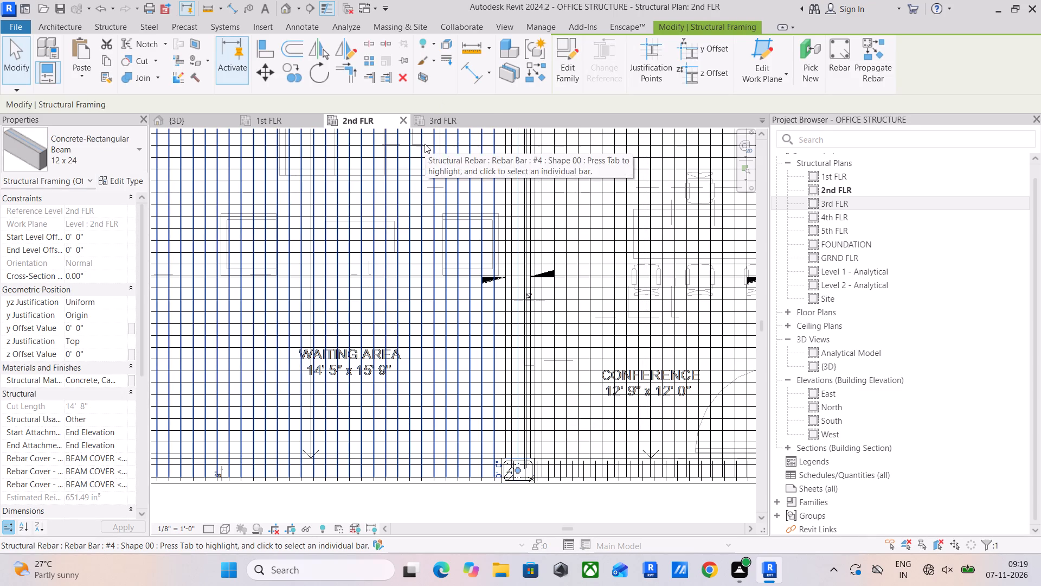
pyautogui.click(108, 65)
pyautogui.click(91, 71)
pyautogui.click(134, 133)
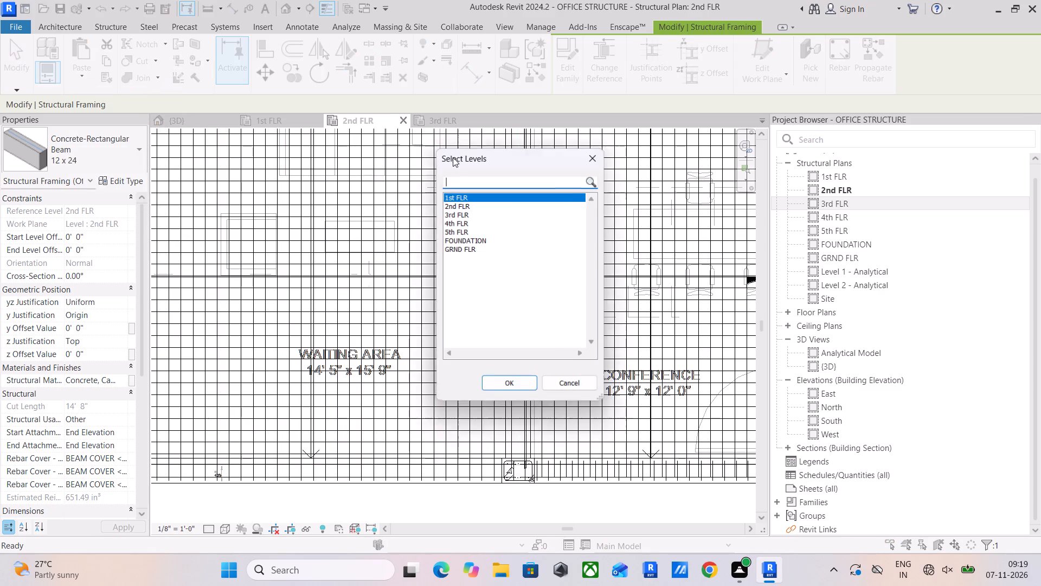
pyautogui.click(455, 212)
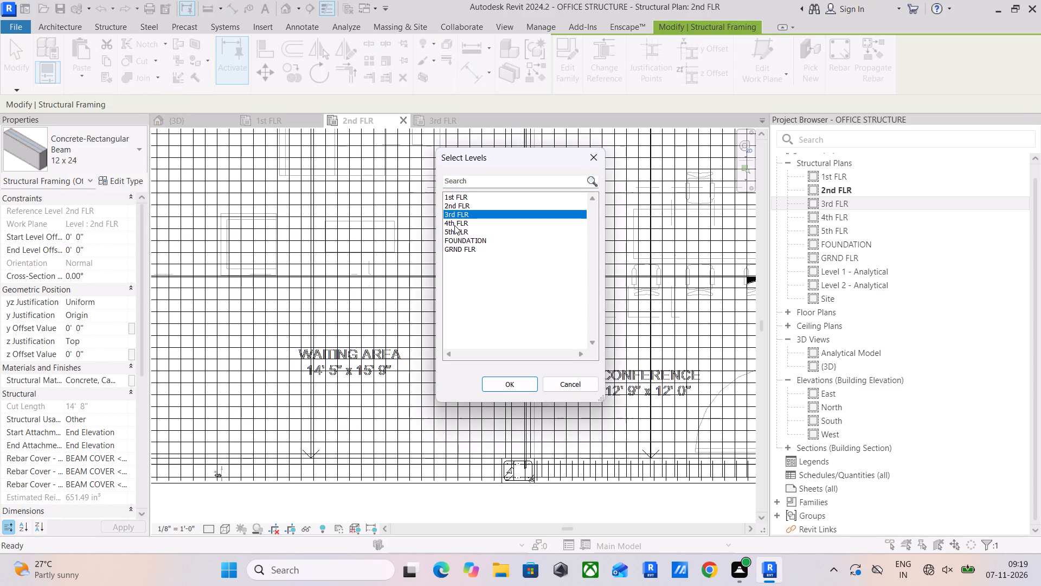
pyautogui.keyDown('shift'); pyautogui.click(455, 232); pyautogui.keyUp('shift')
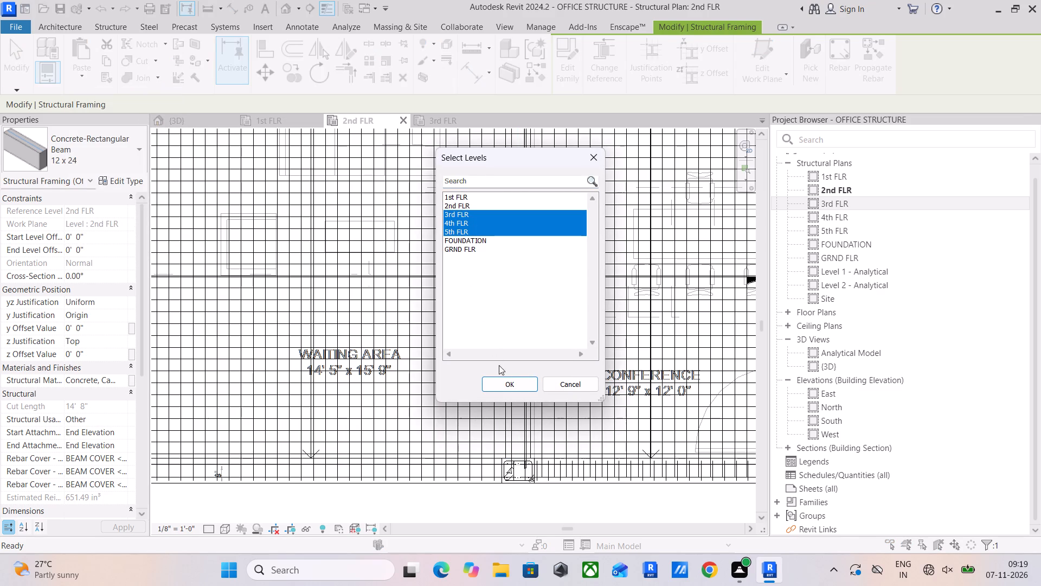
pyautogui.click(508, 386)
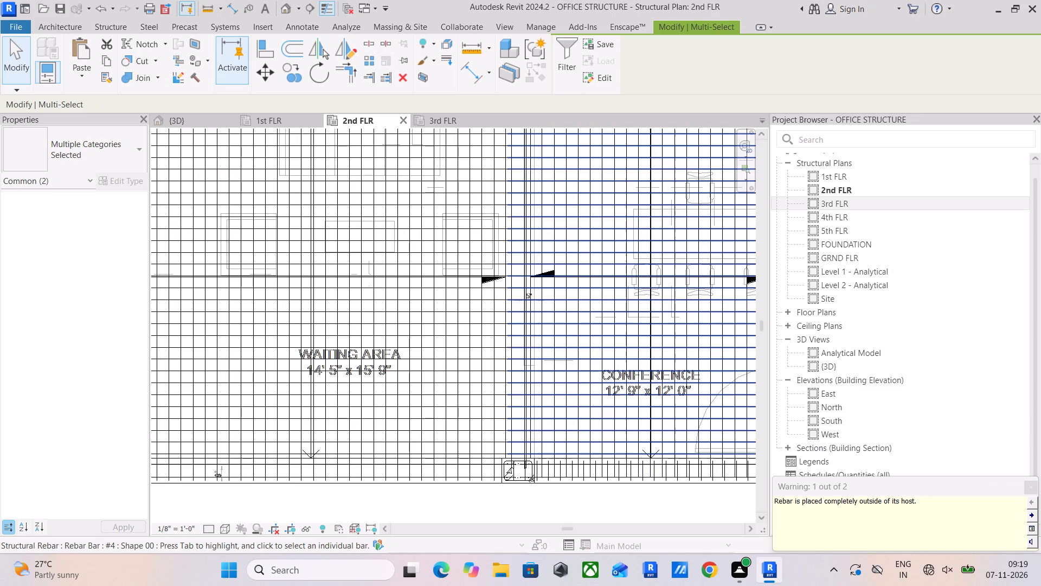
# In the 3rd FLR plan, examine the pasted beam's #4 longitudinal bars, stirrups and crossing slab bars just north of the southern column.
pyautogui.click(445, 120)
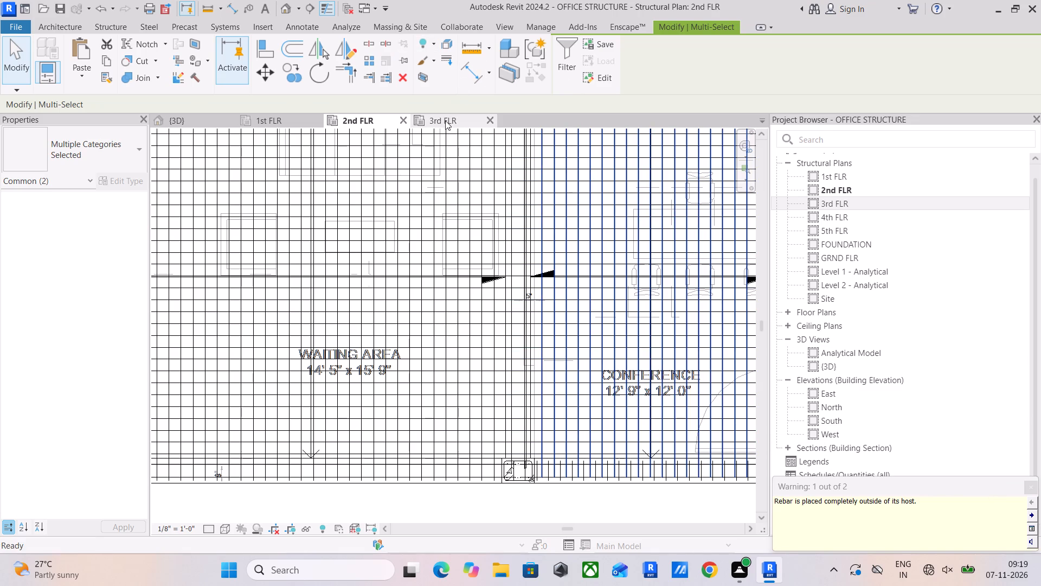
pyautogui.scroll(11, 422, 434)
pyautogui.moveTo(420, 419); pyautogui.dragTo(460, 315, button='middle')
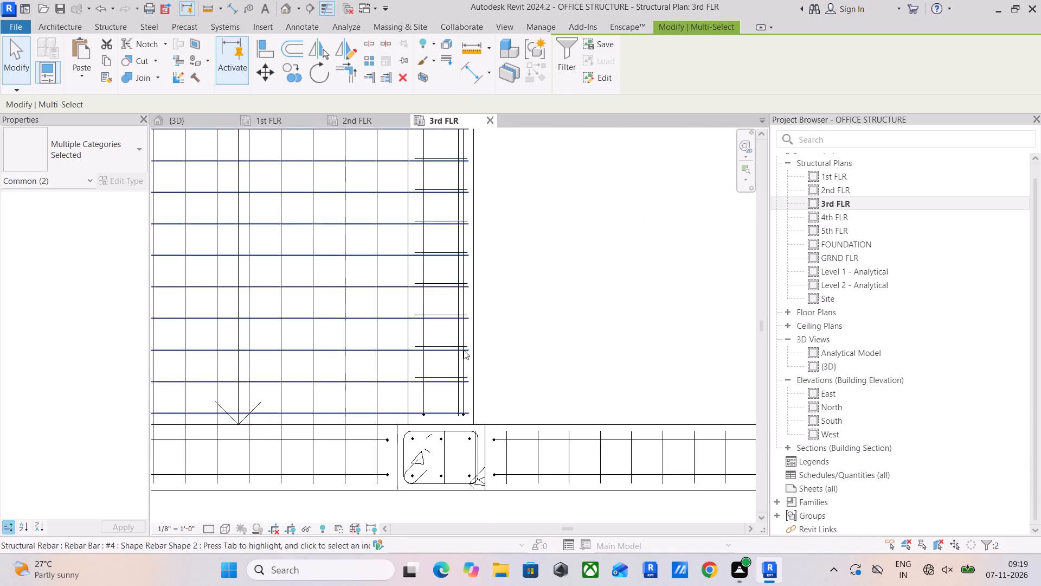
pyautogui.scroll(4, 460, 359)
pyautogui.click(575, 317)
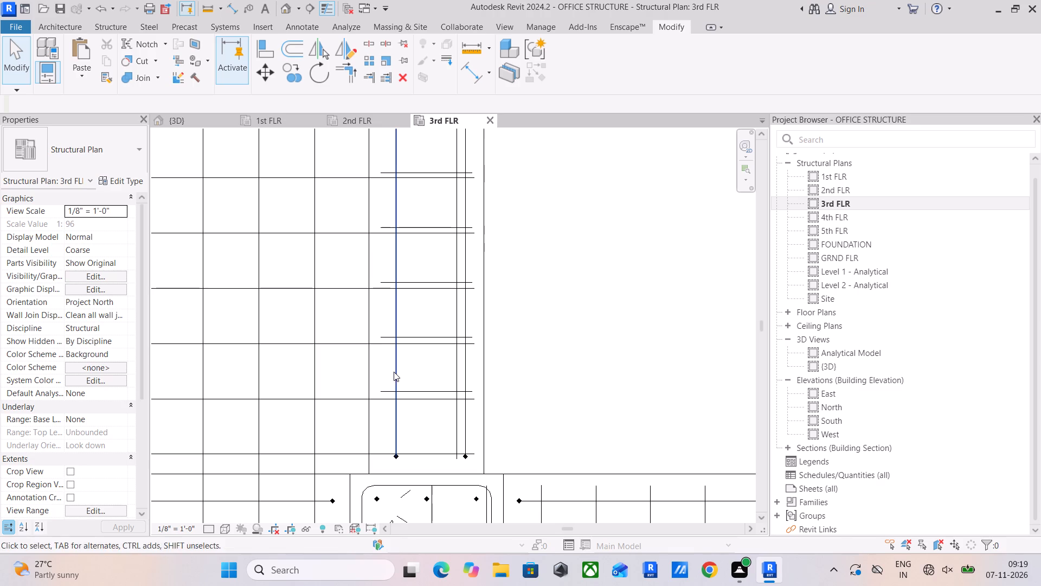
pyautogui.click(394, 371)
pyautogui.scroll(4, 461, 382)
pyautogui.moveTo(461, 382); pyautogui.dragTo(461, 292, button='middle')
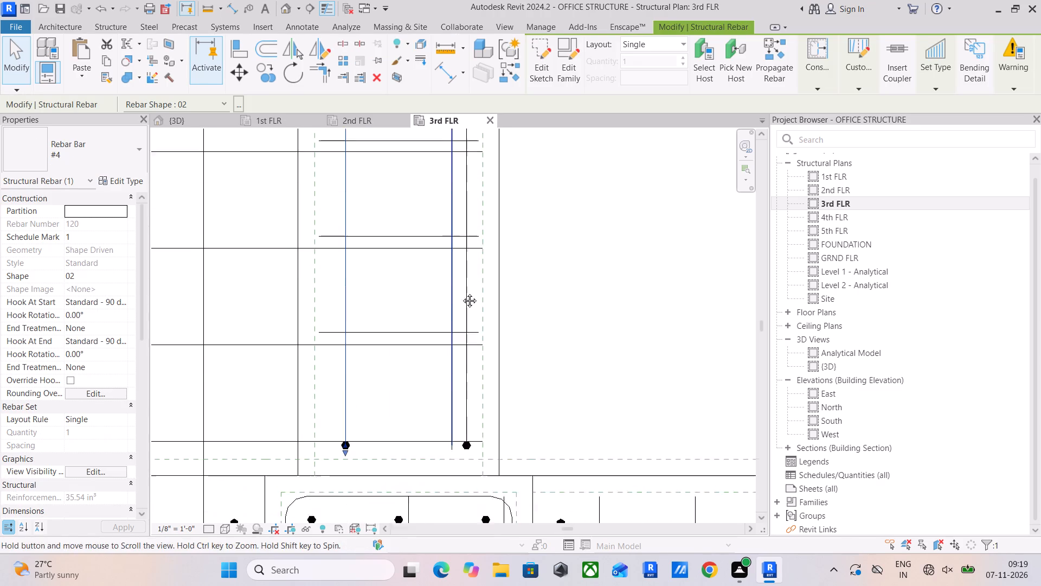
pyautogui.moveTo(461, 292); pyautogui.dragTo(461, 292, button='middle')
pyautogui.moveTo(470, 308); pyautogui.dragTo(504, 239, button='middle')
pyautogui.click(486, 201)
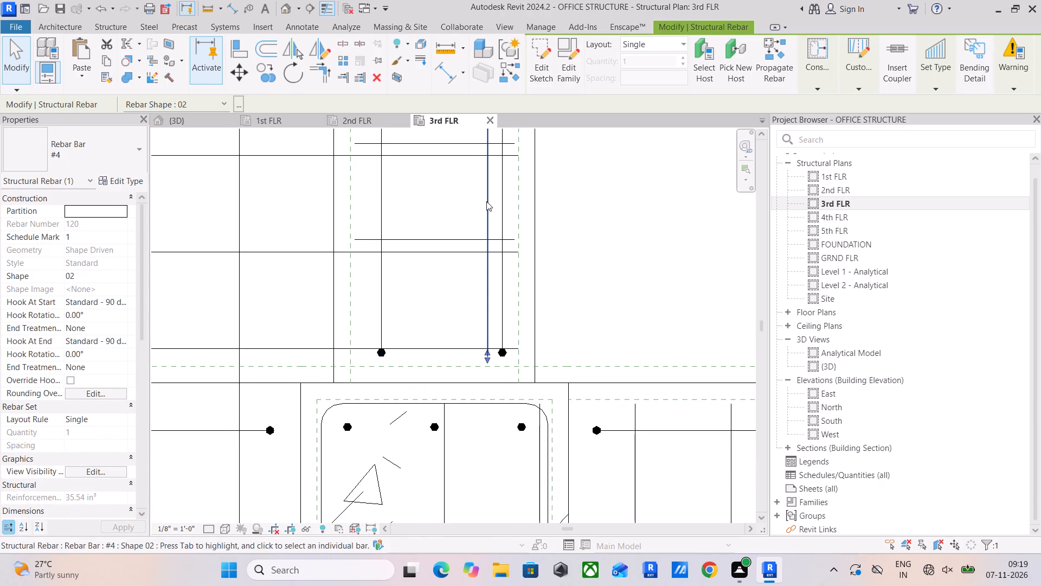
pyautogui.moveTo(486, 201); pyautogui.dragTo(486, 262, button='middle')
pyautogui.moveTo(654, 219); pyautogui.dragTo(646, 225)
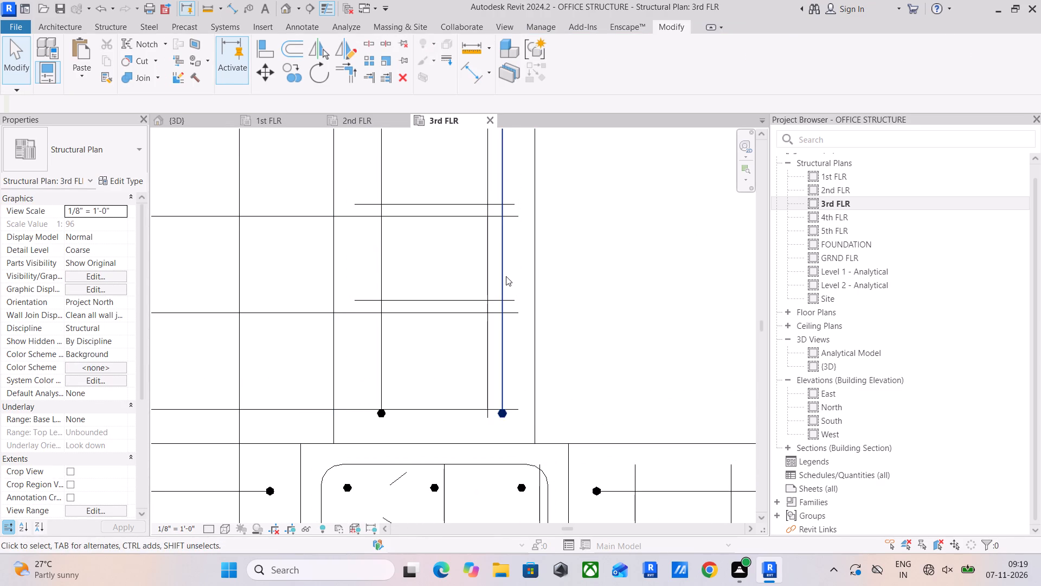
pyautogui.click(504, 276)
pyautogui.click(485, 252)
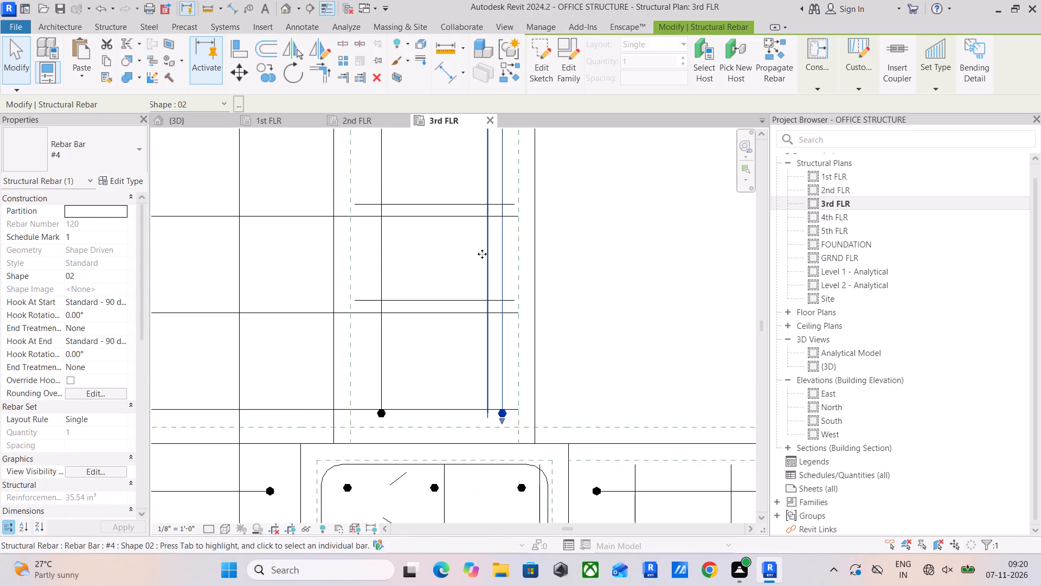
pyautogui.click(382, 236)
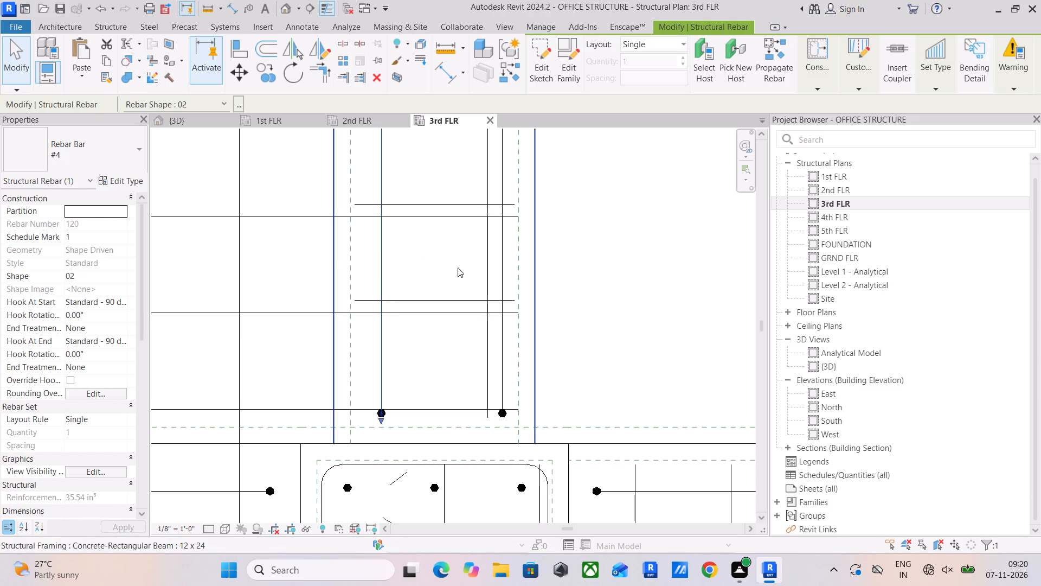
pyautogui.click(441, 249)
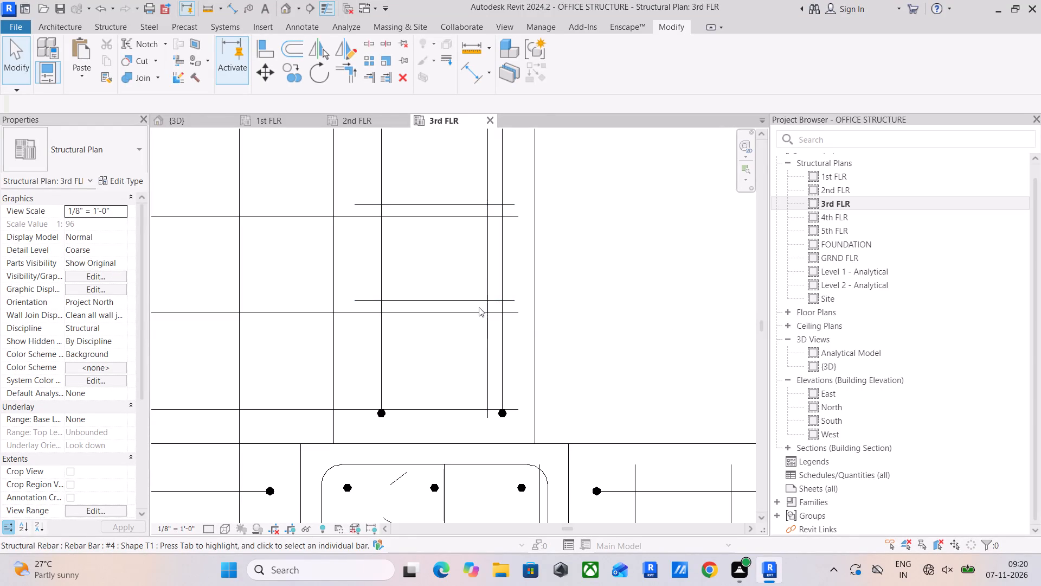
pyautogui.click(429, 313)
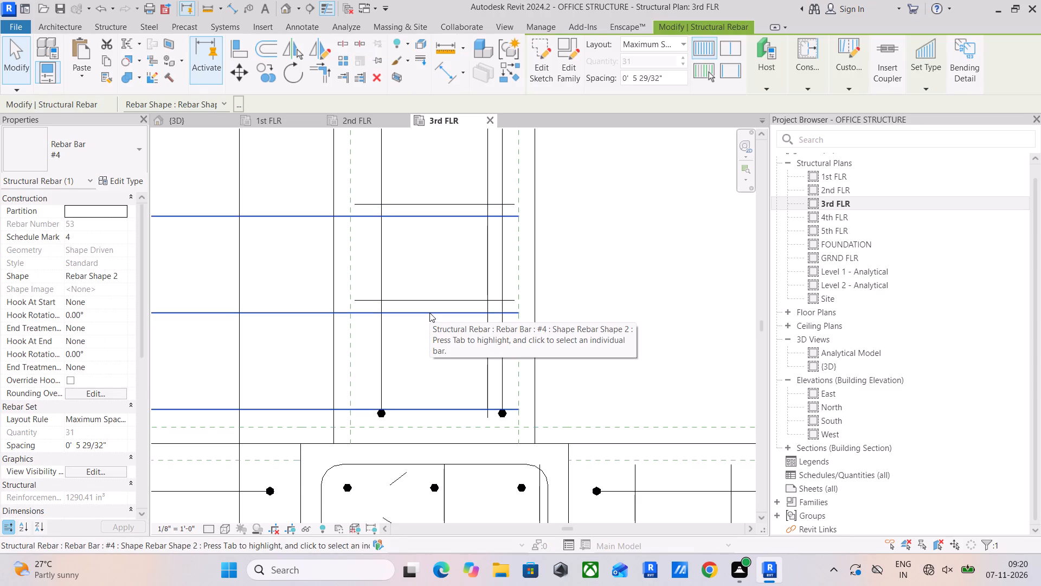